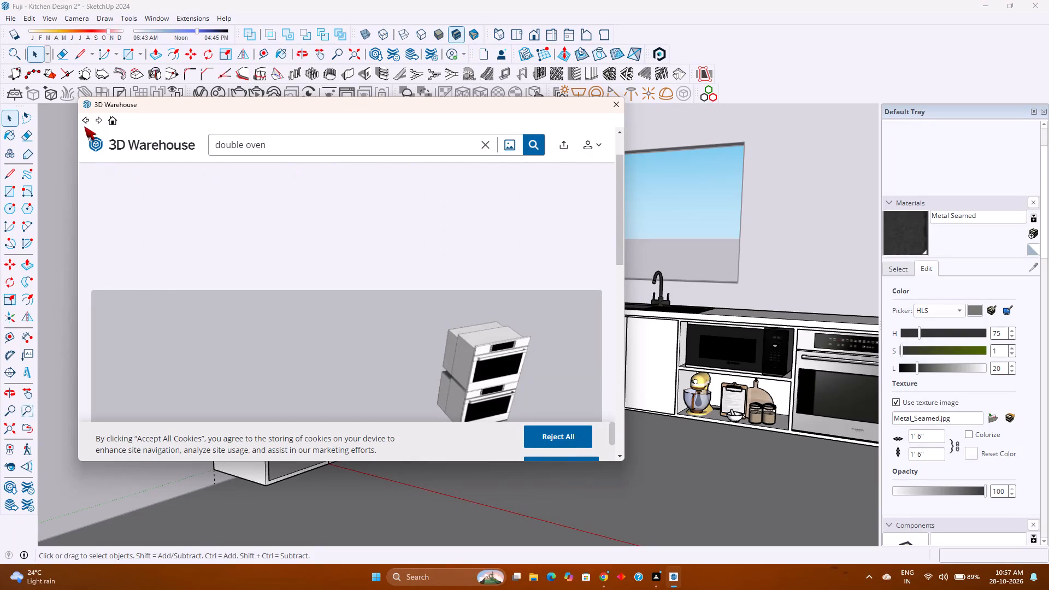
Return to the 3D Warehouse model results and search for "double ovens".
click(82, 123)
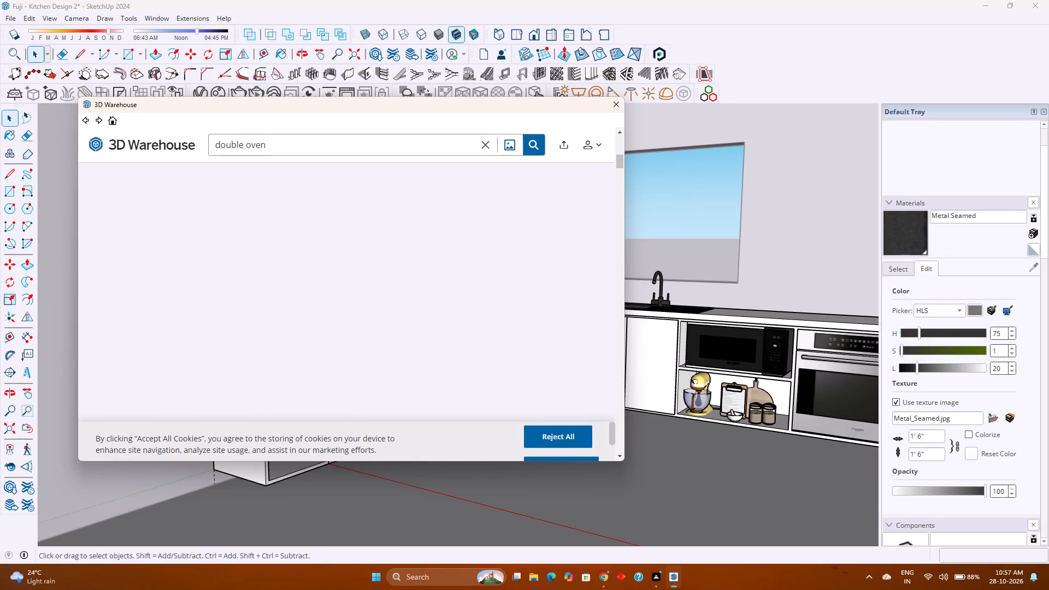
click(278, 145)
key(s)
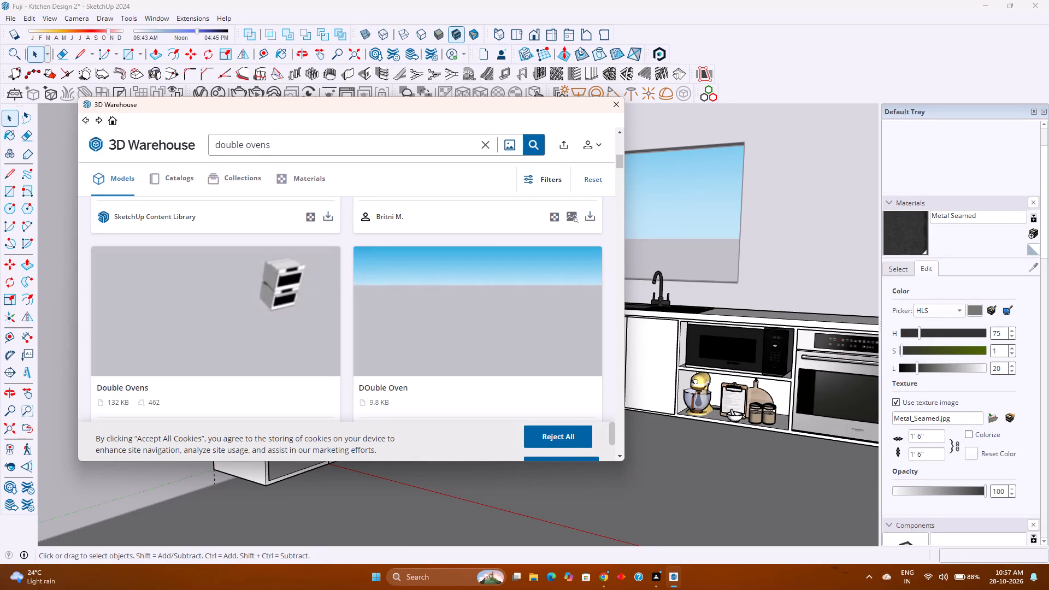
key(Return)
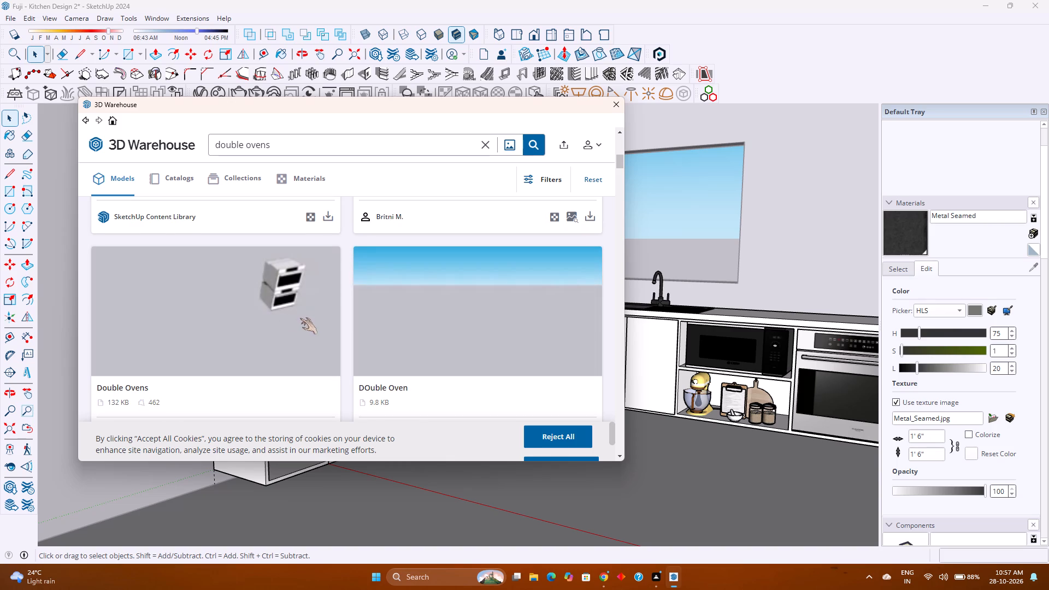
Browse the double oven search results for a built-in model suited to the tall kitchen cabinet.
scroll(332, 321, up, 10)
scroll(333, 321, down, 5)
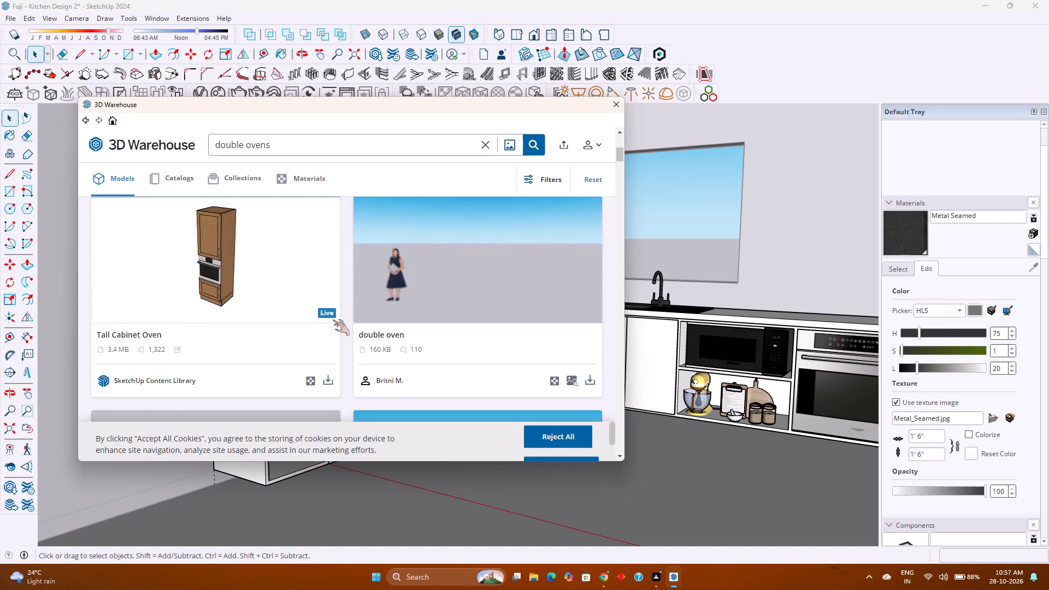
scroll(333, 320, down, 4)
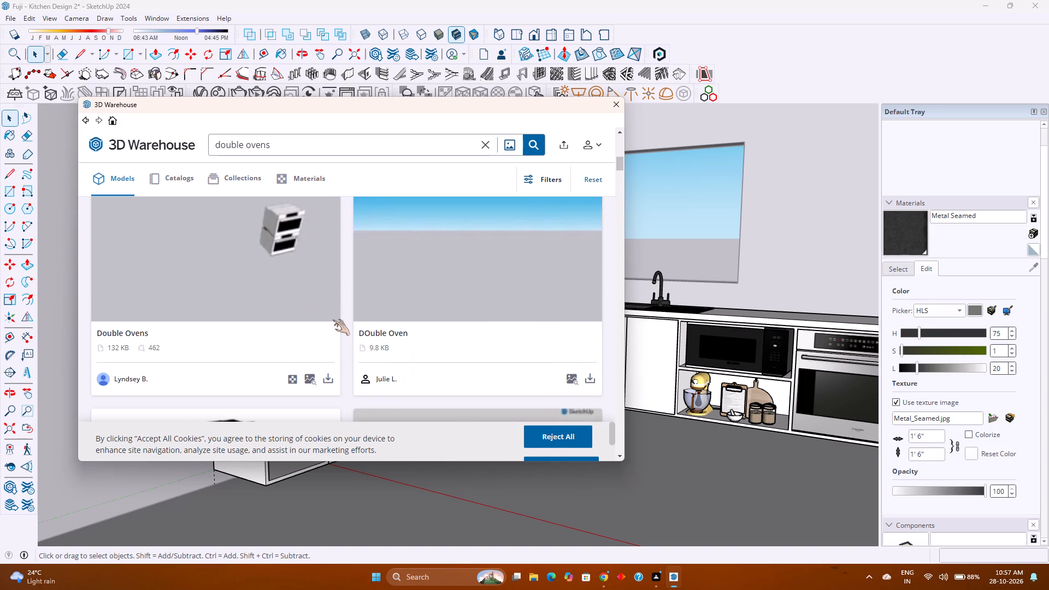
scroll(333, 320, down, 3)
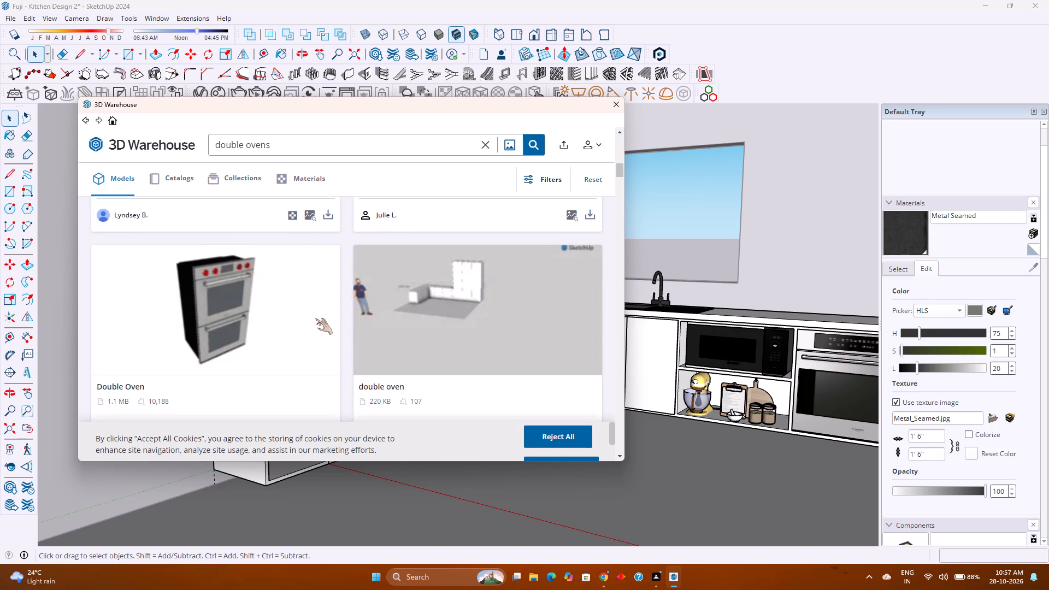
scroll(315, 318, down, 8)
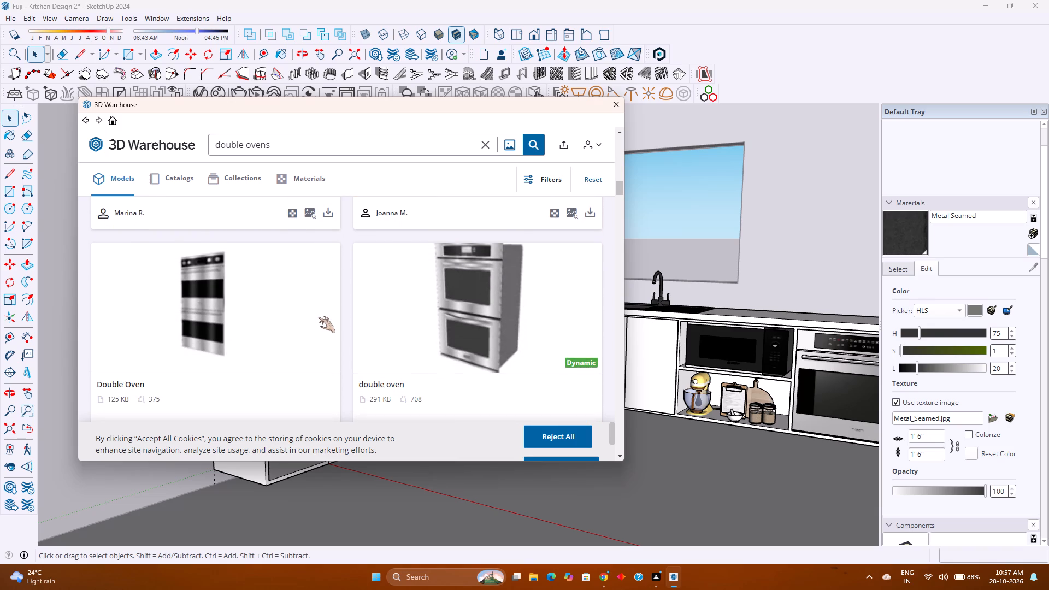
scroll(318, 317, down, 4)
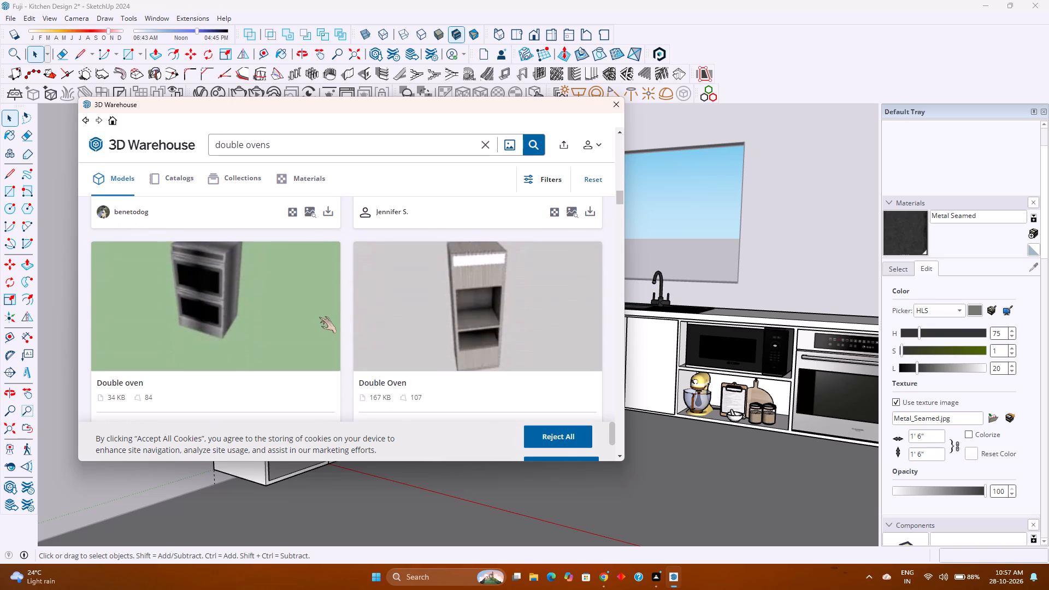
scroll(319, 317, down, 5)
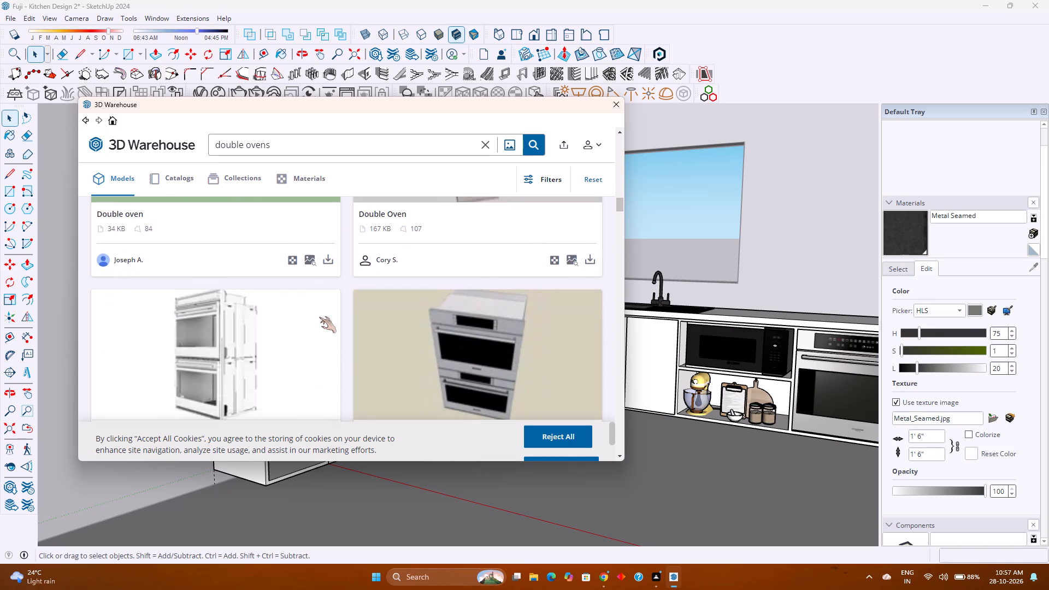
scroll(319, 317, down, 5)
scroll(319, 317, up, 1)
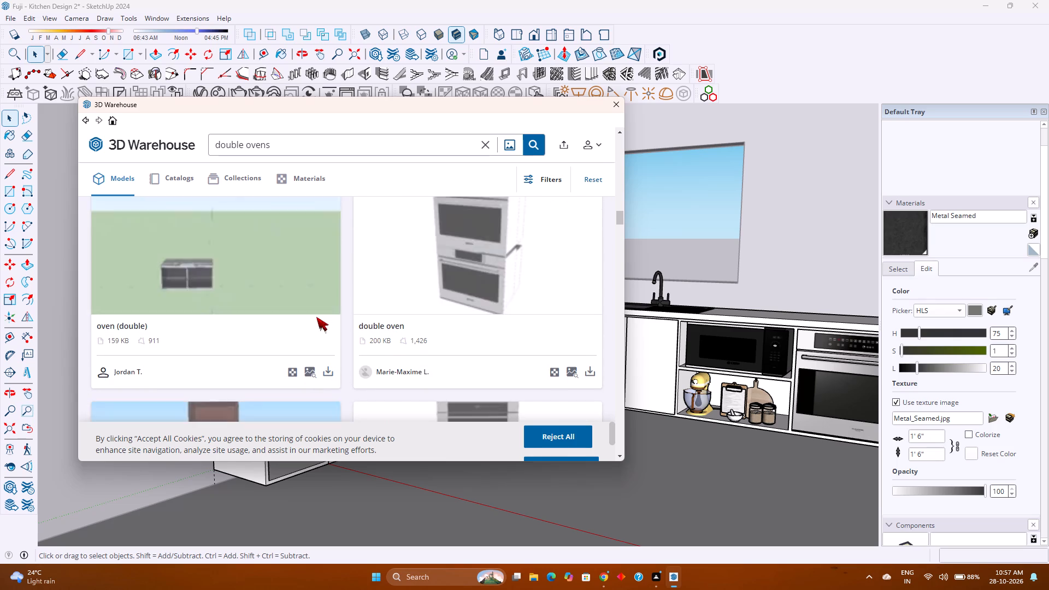
scroll(305, 317, down, 7)
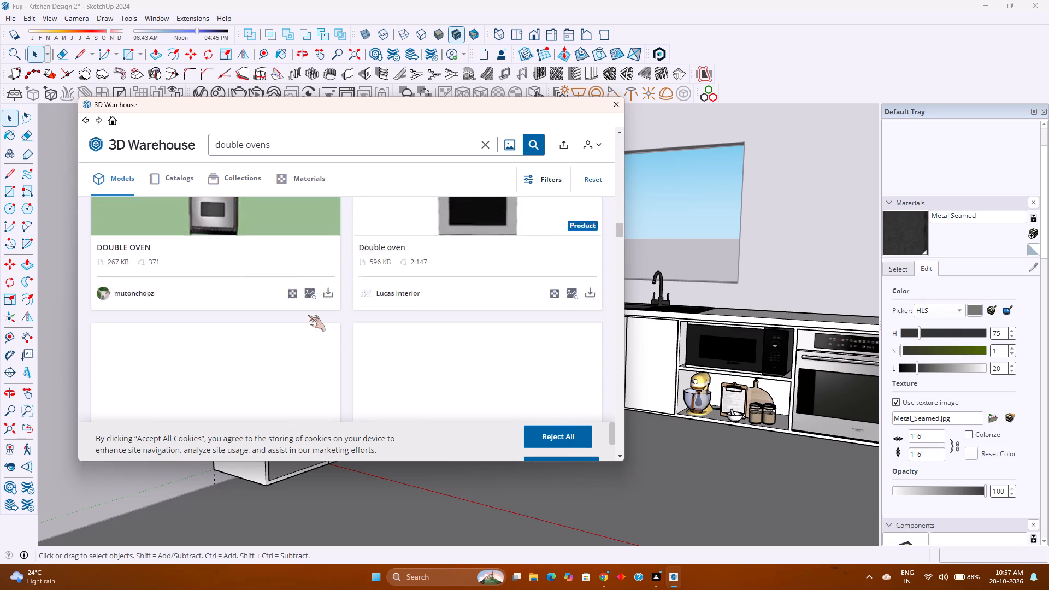
scroll(308, 315, down, 1)
scroll(308, 315, up, 3)
scroll(308, 315, down, 7)
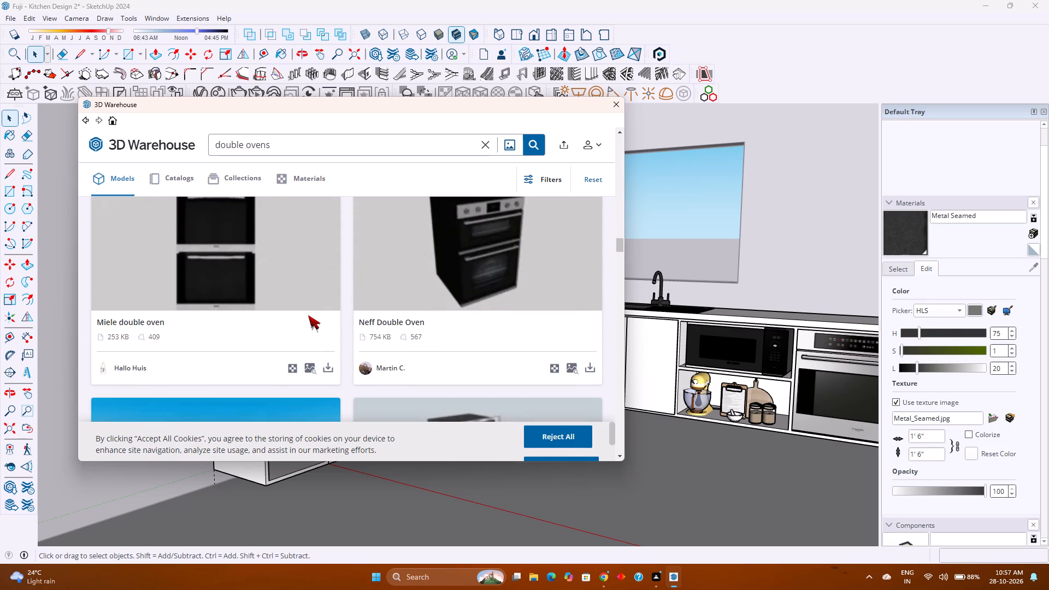
scroll(308, 315, down, 2)
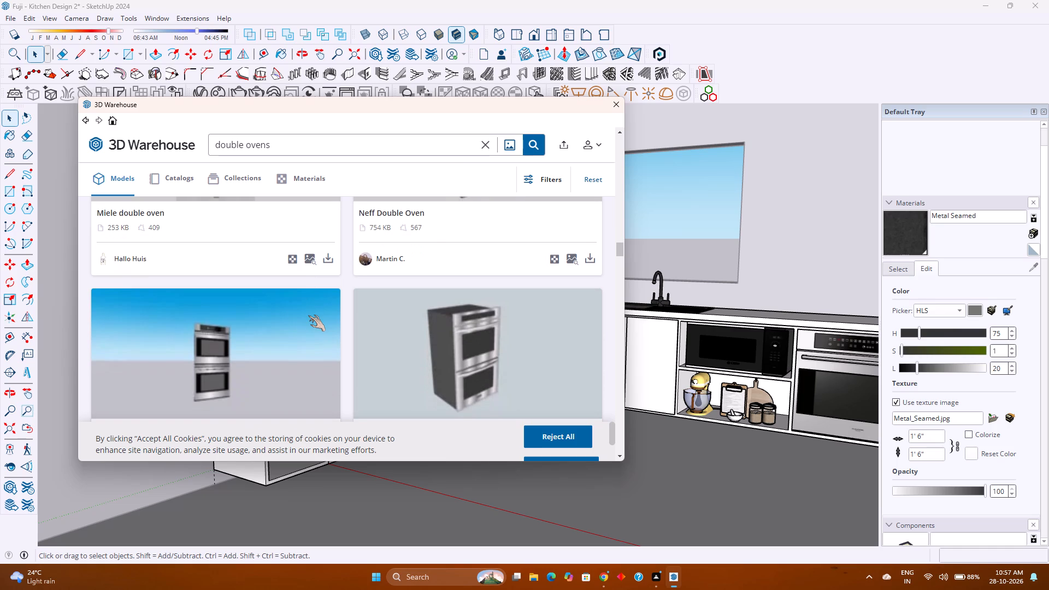
scroll(308, 315, down, 10)
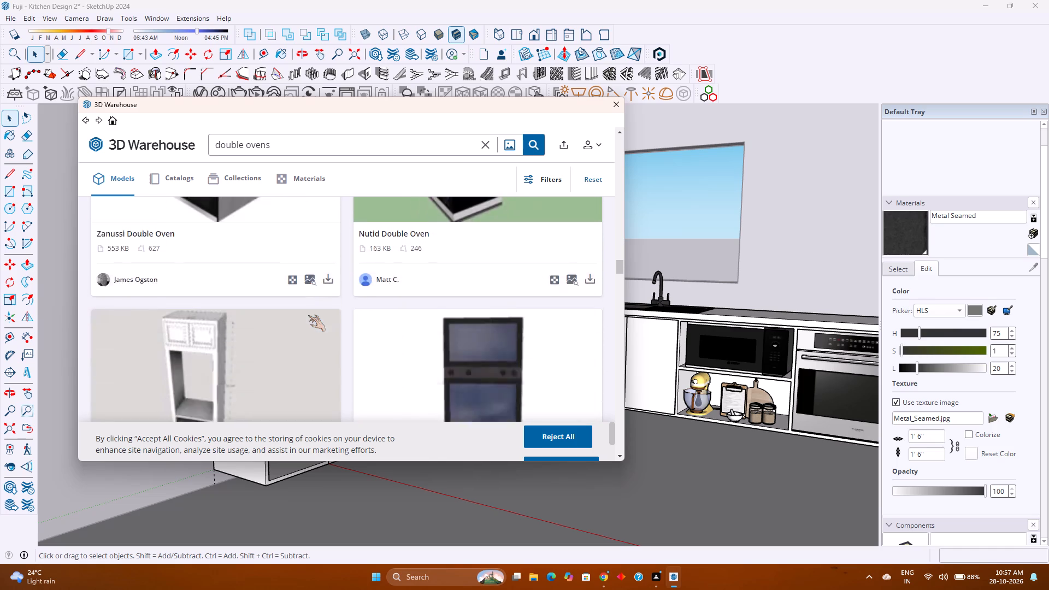
scroll(308, 315, down, 8)
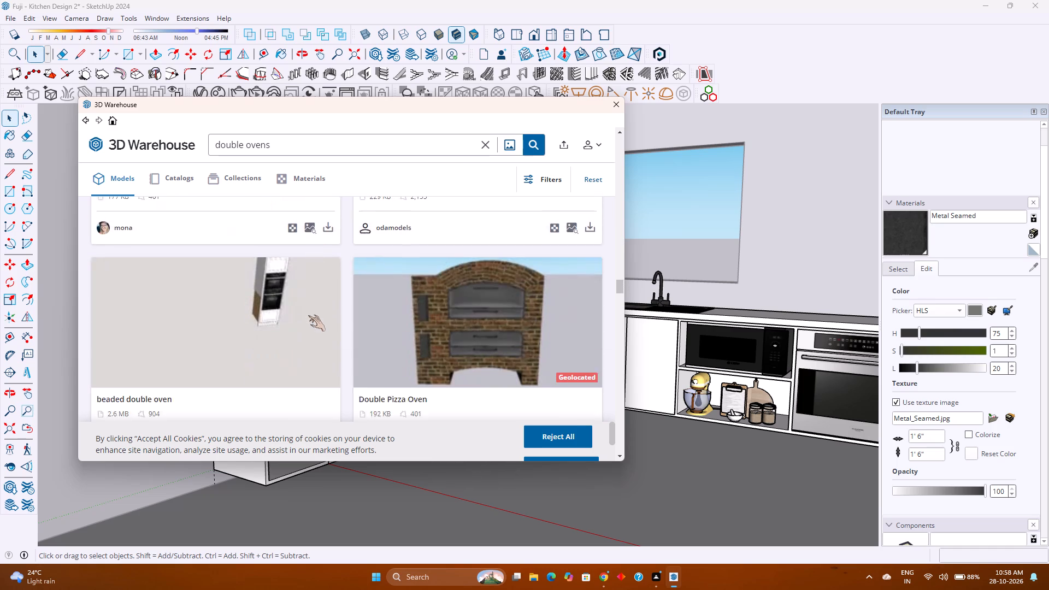
scroll(308, 315, down, 6)
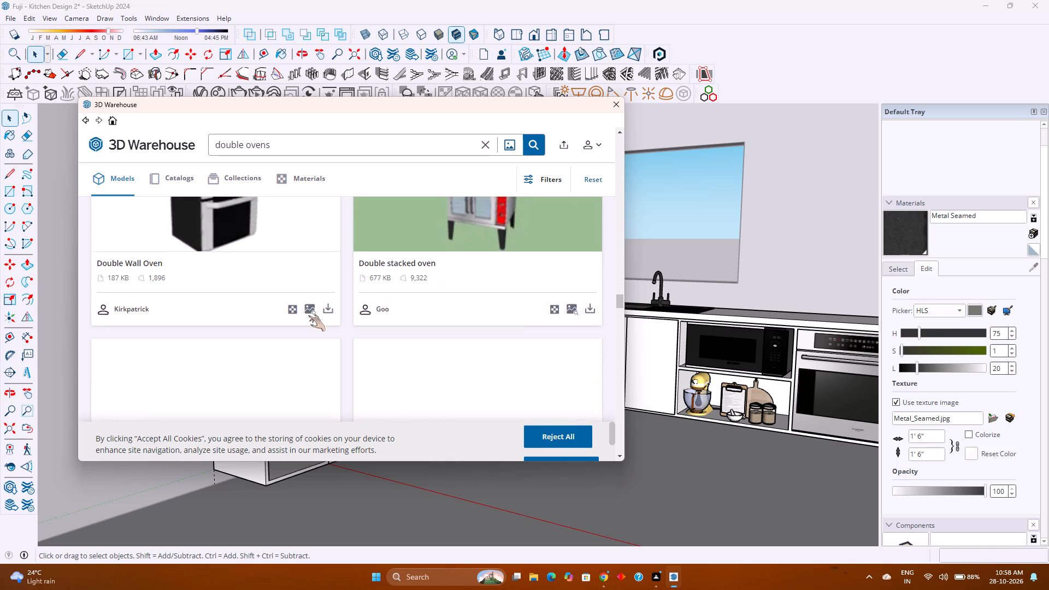
scroll(308, 315, down, 2)
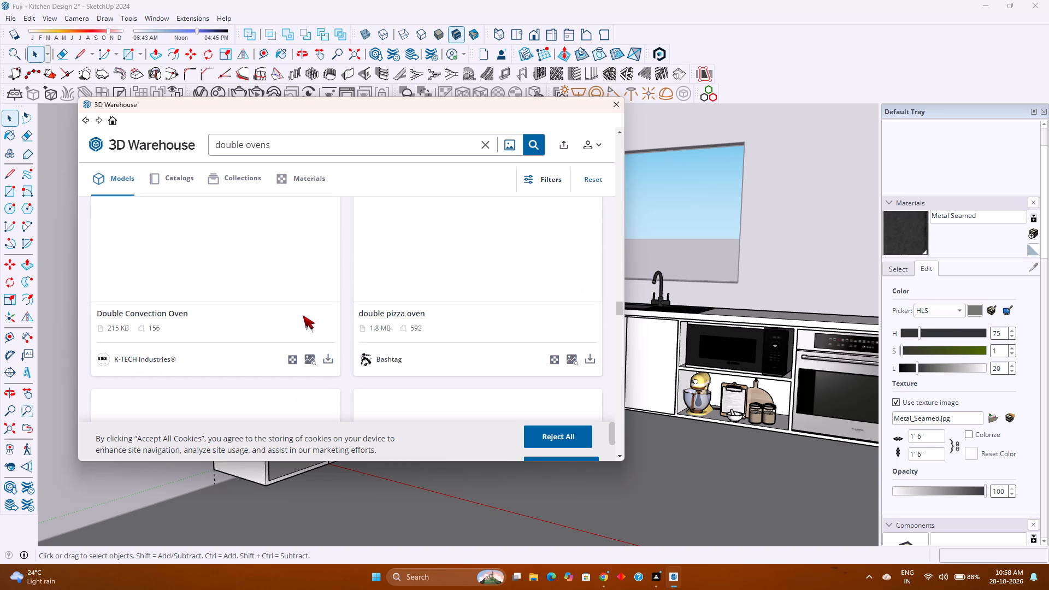
scroll(303, 315, down, 4)
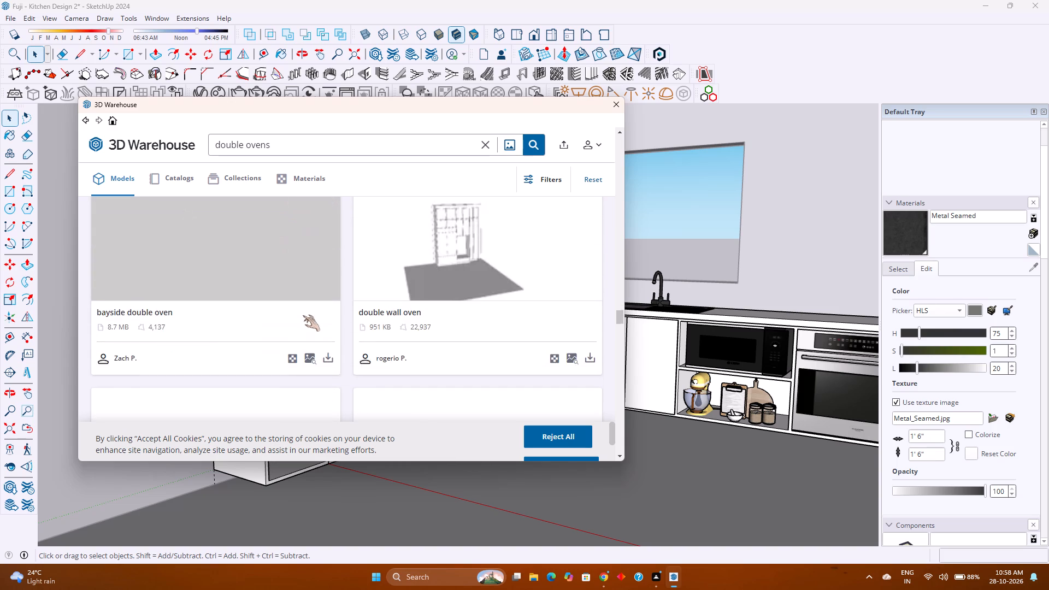
scroll(303, 315, down, 4)
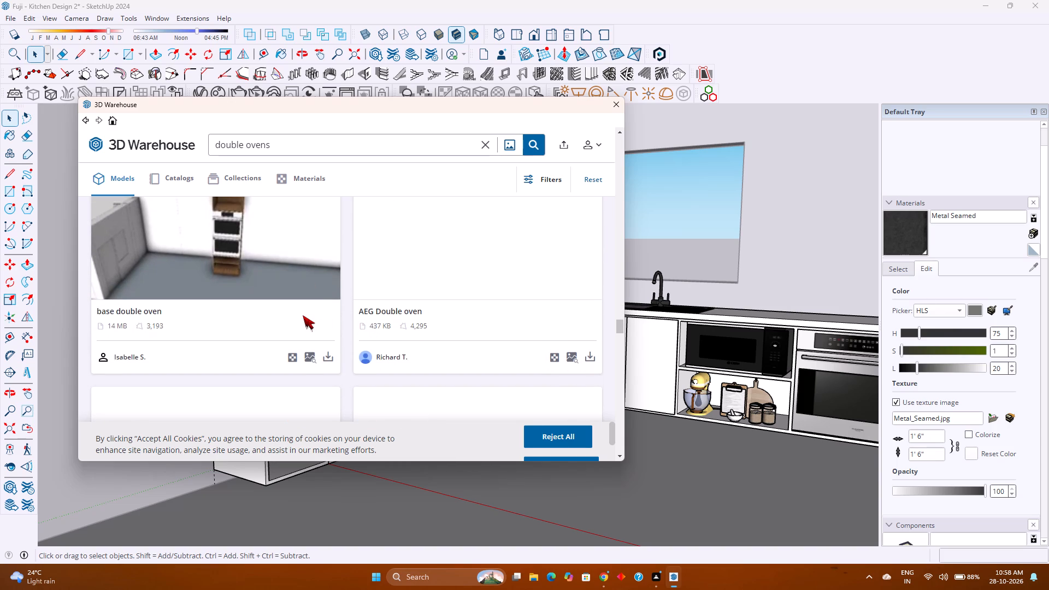
scroll(305, 314, down, 3)
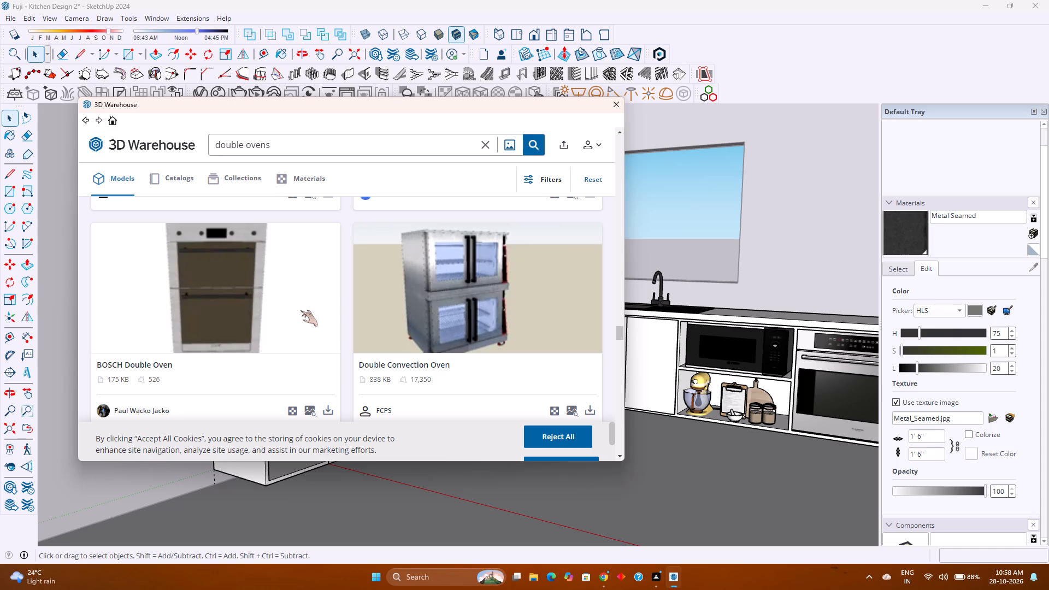
scroll(304, 309, down, 3)
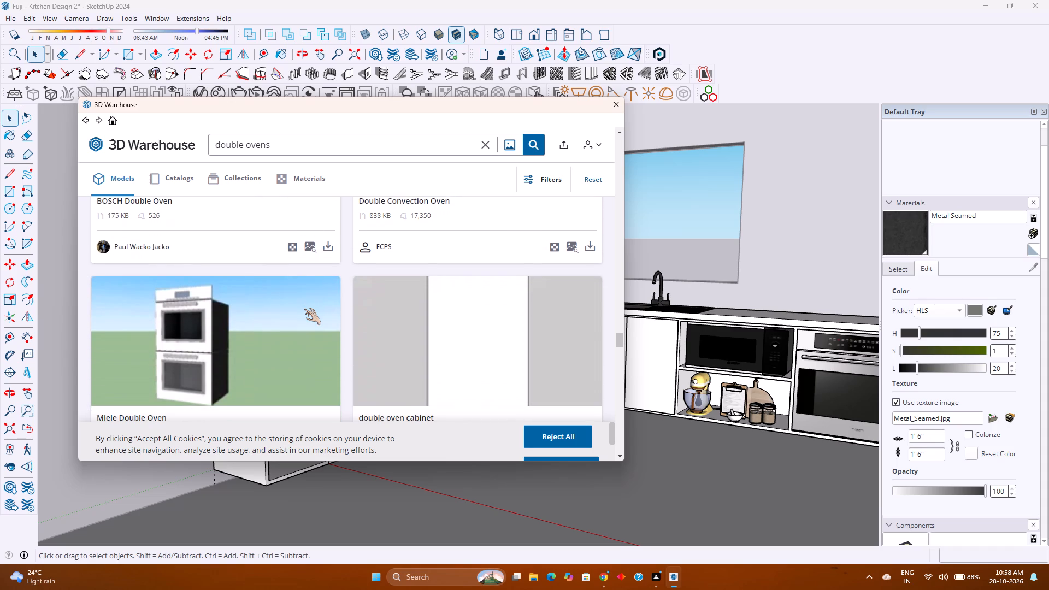
scroll(304, 309, down, 6)
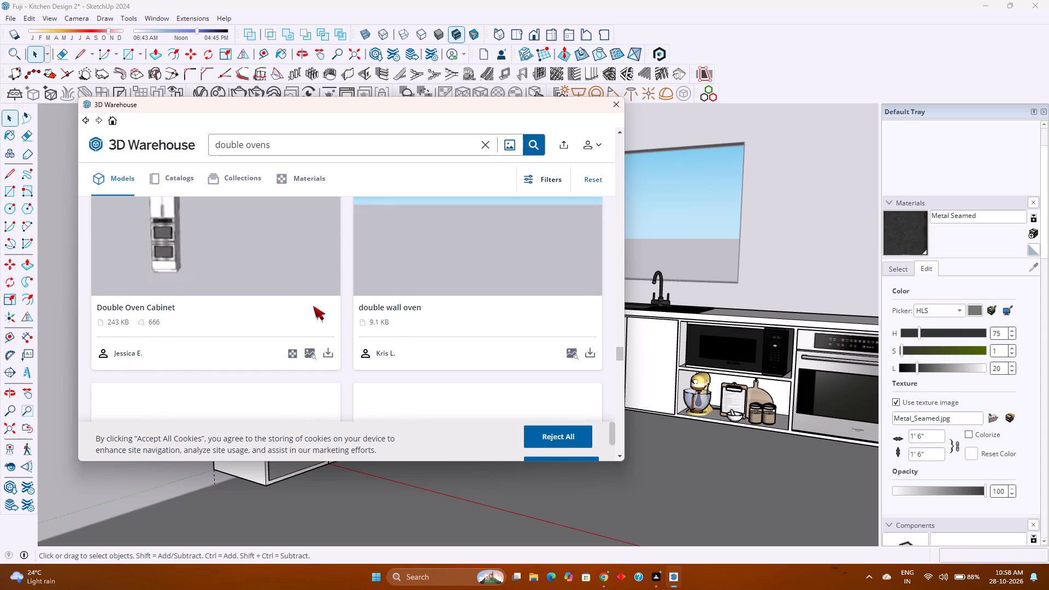
scroll(313, 306, down, 8)
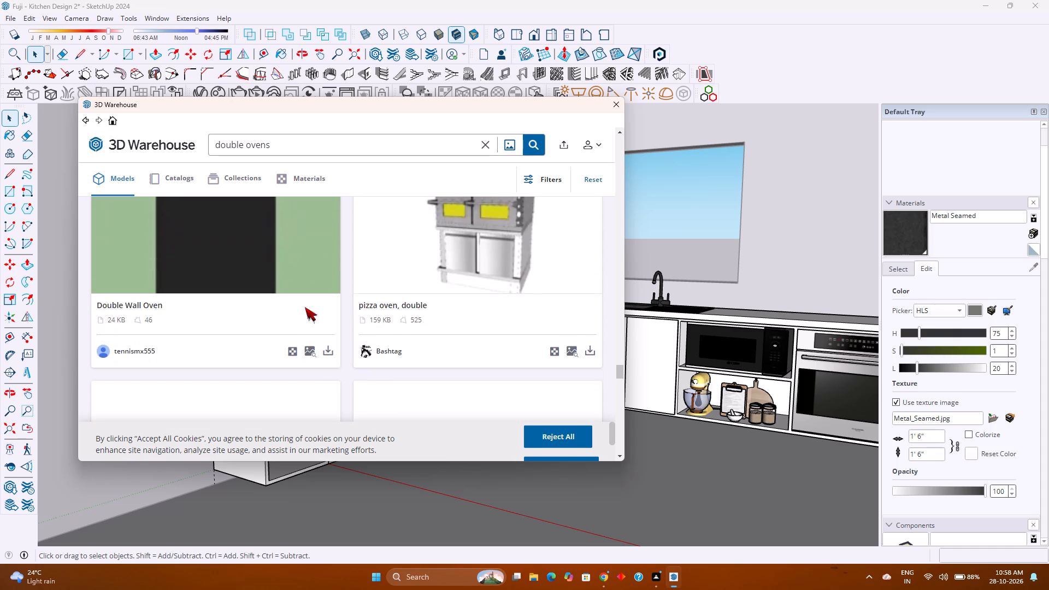
scroll(303, 307, down, 3)
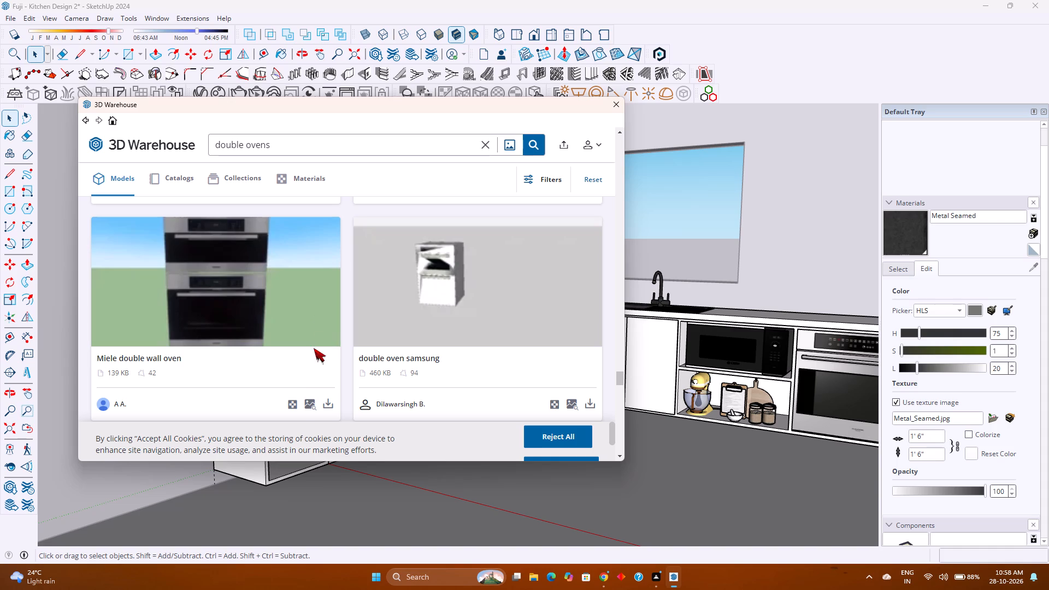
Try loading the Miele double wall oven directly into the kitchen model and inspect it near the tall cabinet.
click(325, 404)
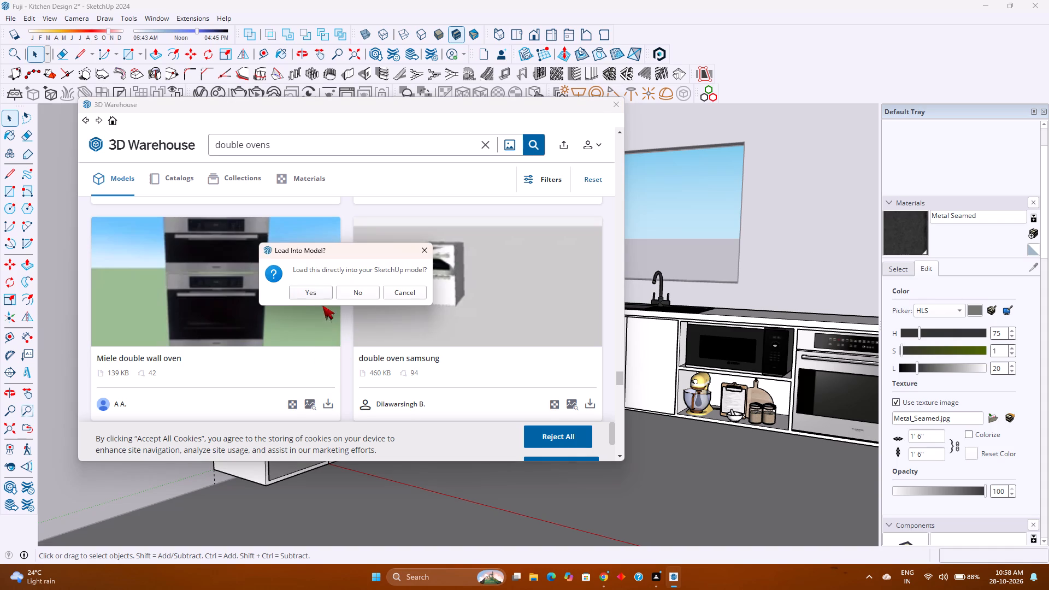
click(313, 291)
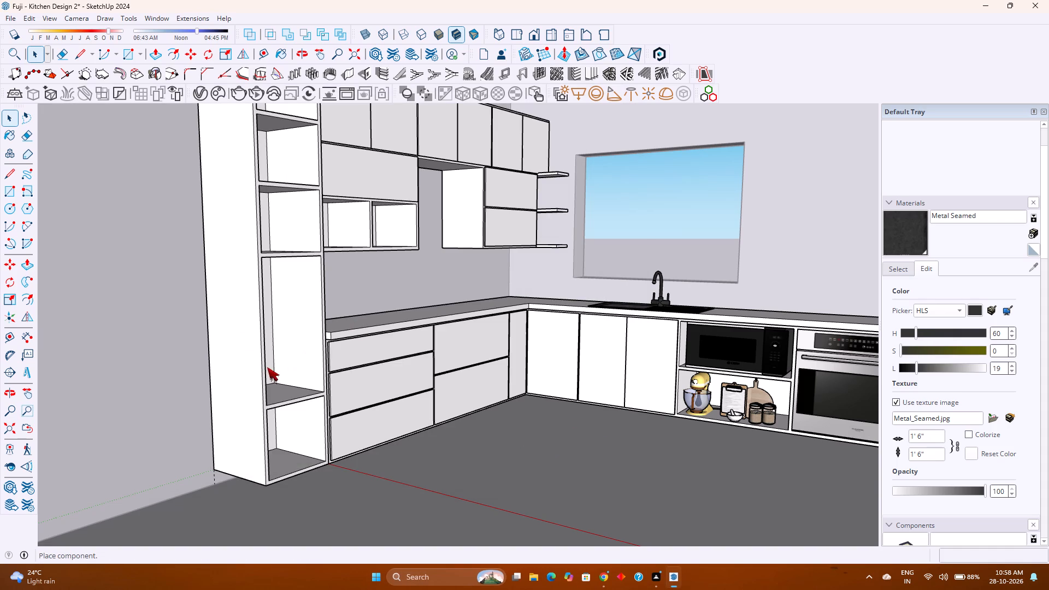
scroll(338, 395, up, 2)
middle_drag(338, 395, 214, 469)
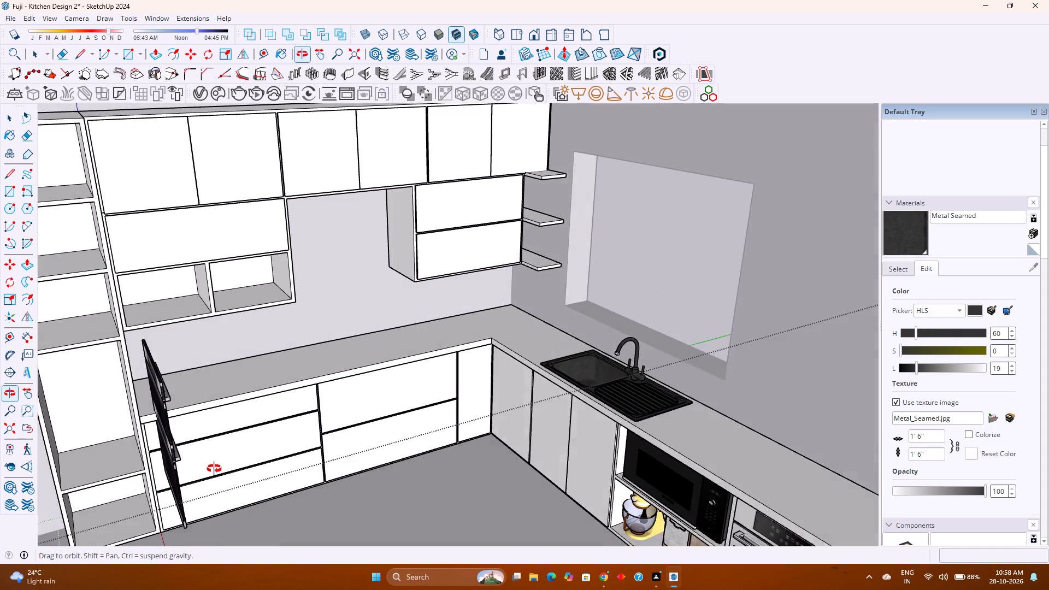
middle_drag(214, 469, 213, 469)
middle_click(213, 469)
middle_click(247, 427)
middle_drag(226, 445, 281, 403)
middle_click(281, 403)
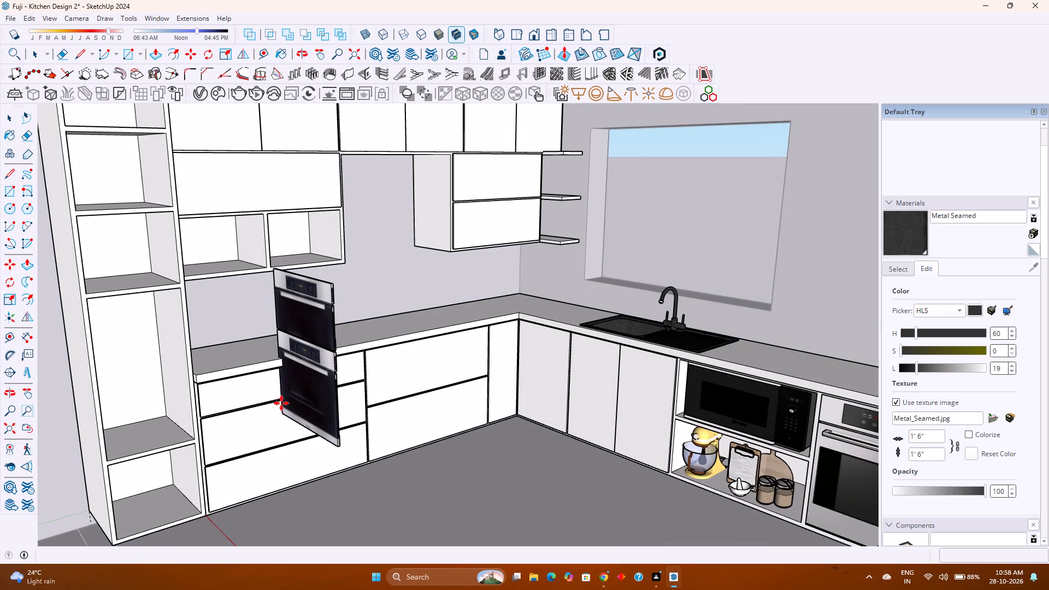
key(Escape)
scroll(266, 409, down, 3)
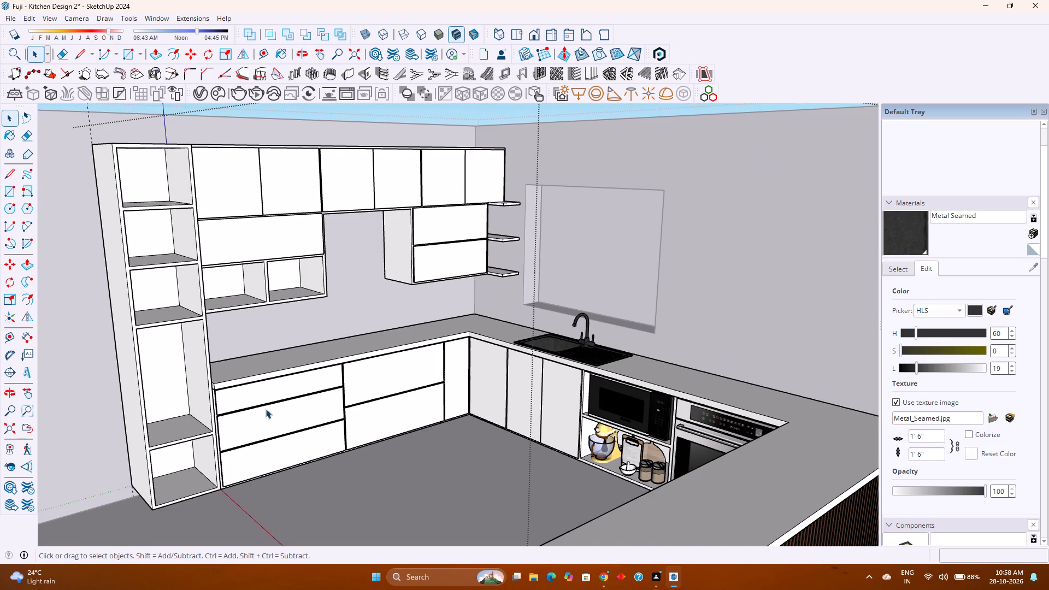
Reopen 3D Warehouse and look through the double ovens results for another oven model.
click(155, 20)
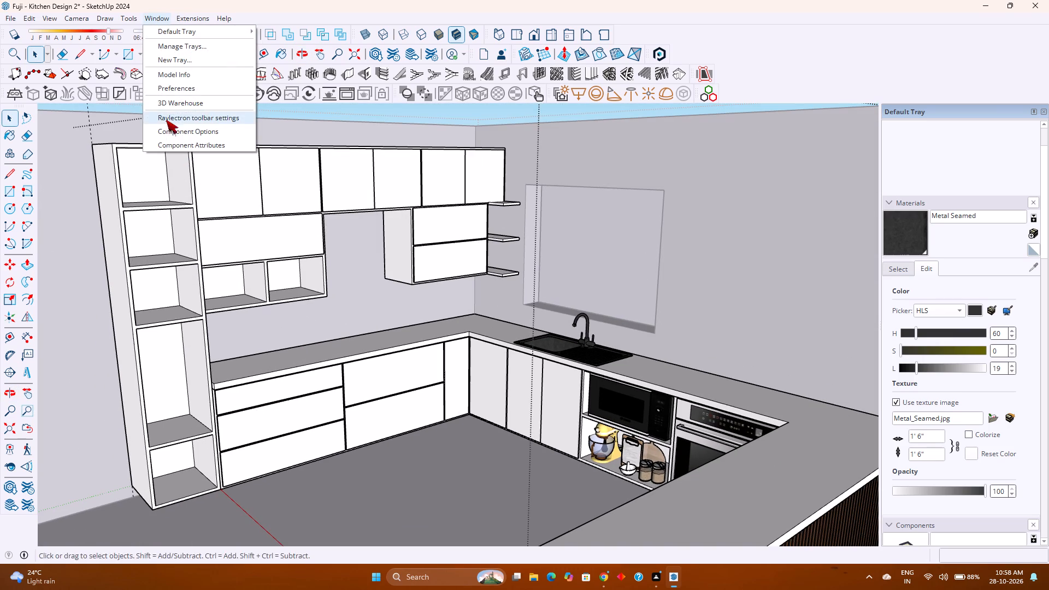
click(183, 97)
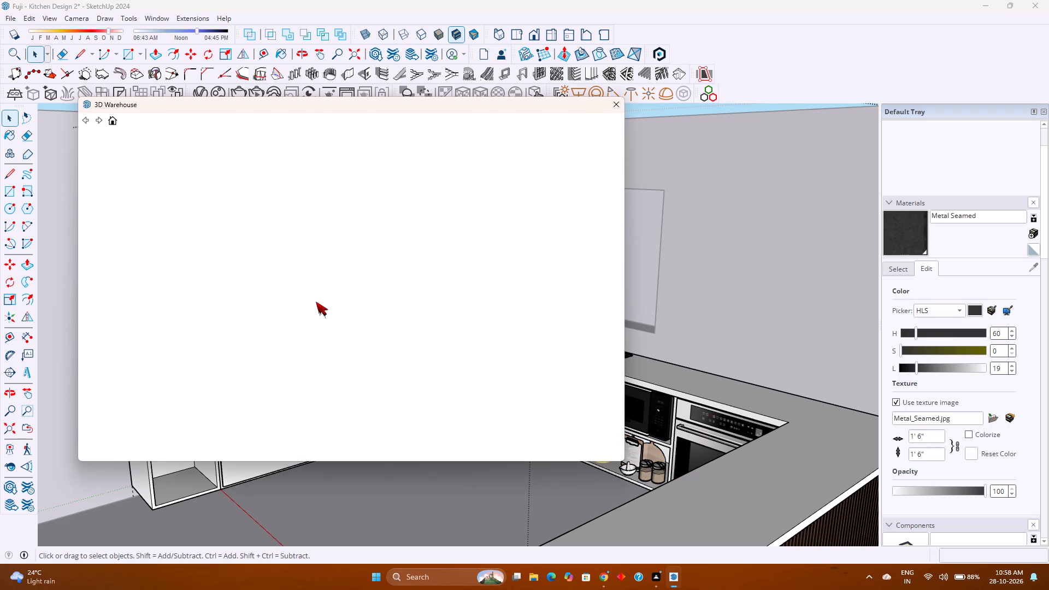
scroll(316, 302, up, 8)
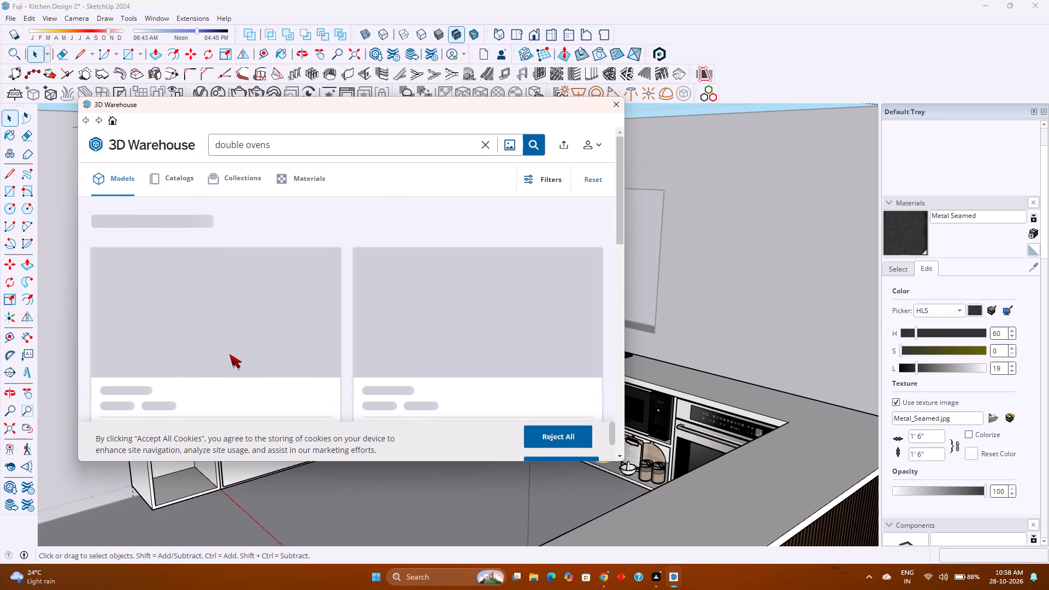
scroll(233, 368, down, 11)
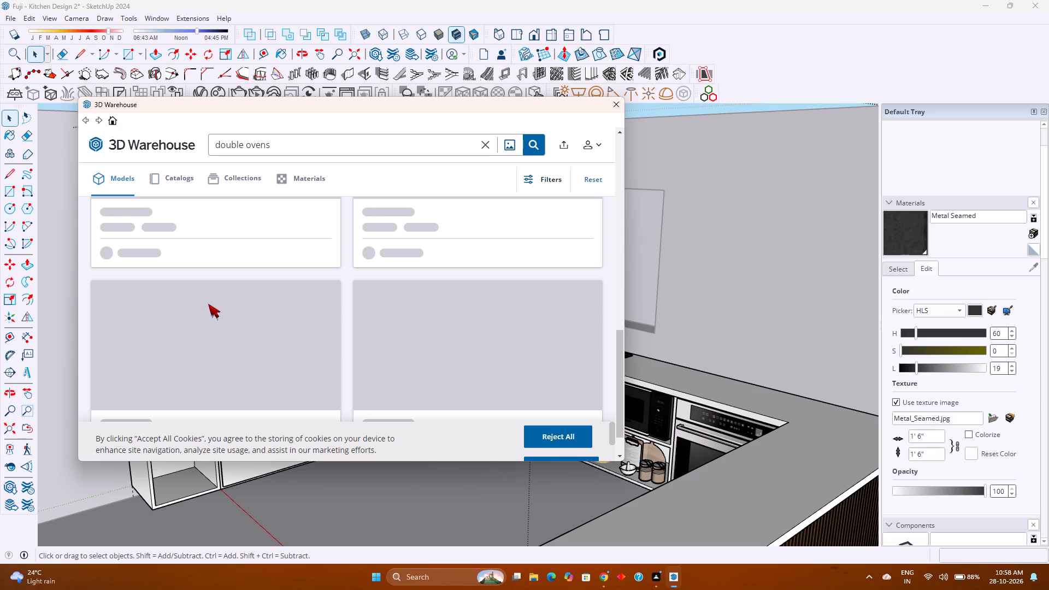
scroll(345, 296, down, 4)
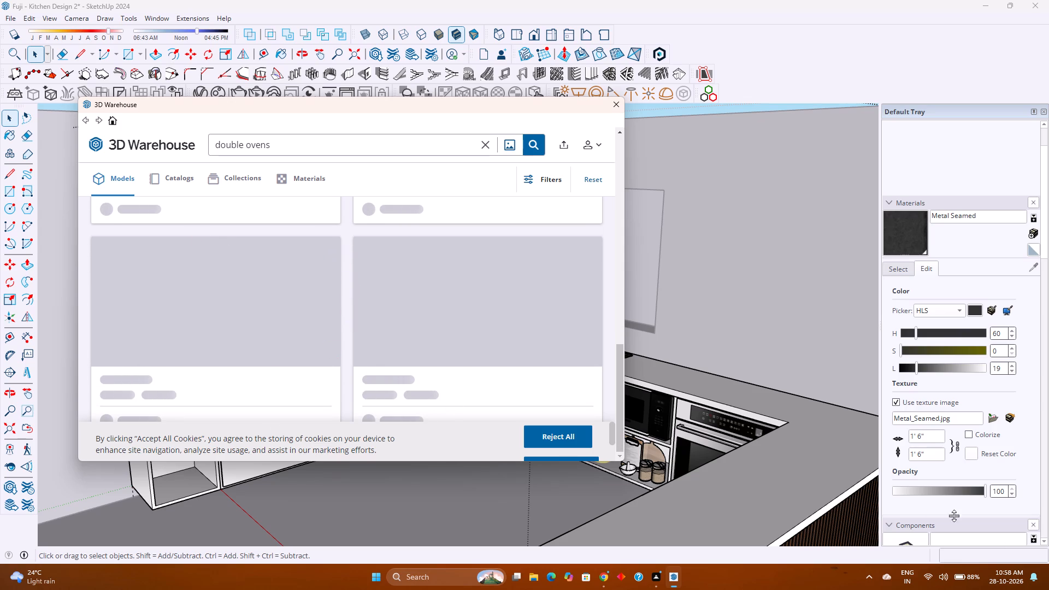
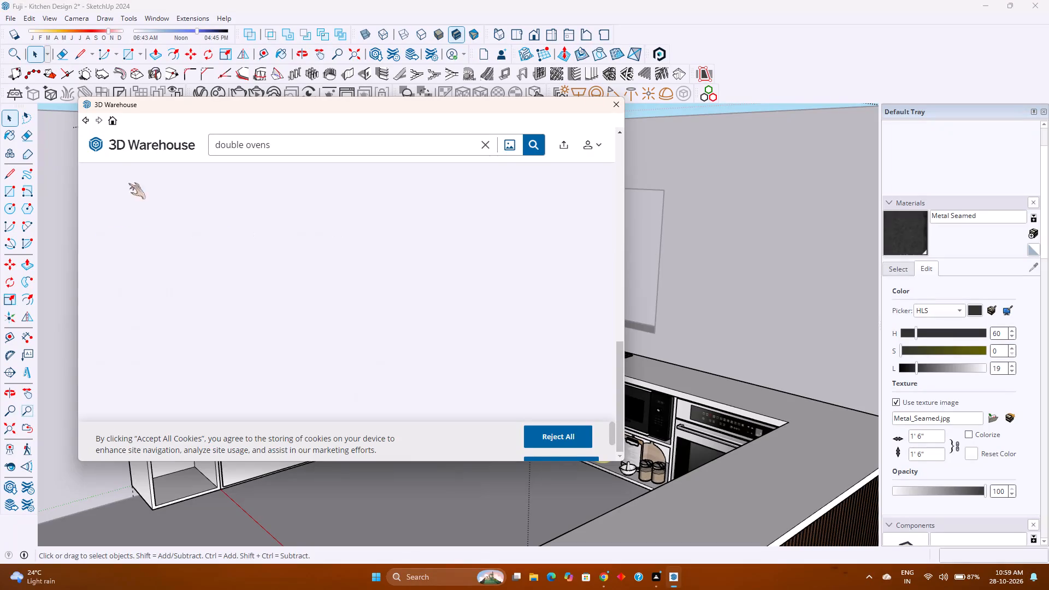
Browse the double ovens search results for another built-in oven model suited to the tall kitchen cabinet.
scroll(251, 277, up, 16)
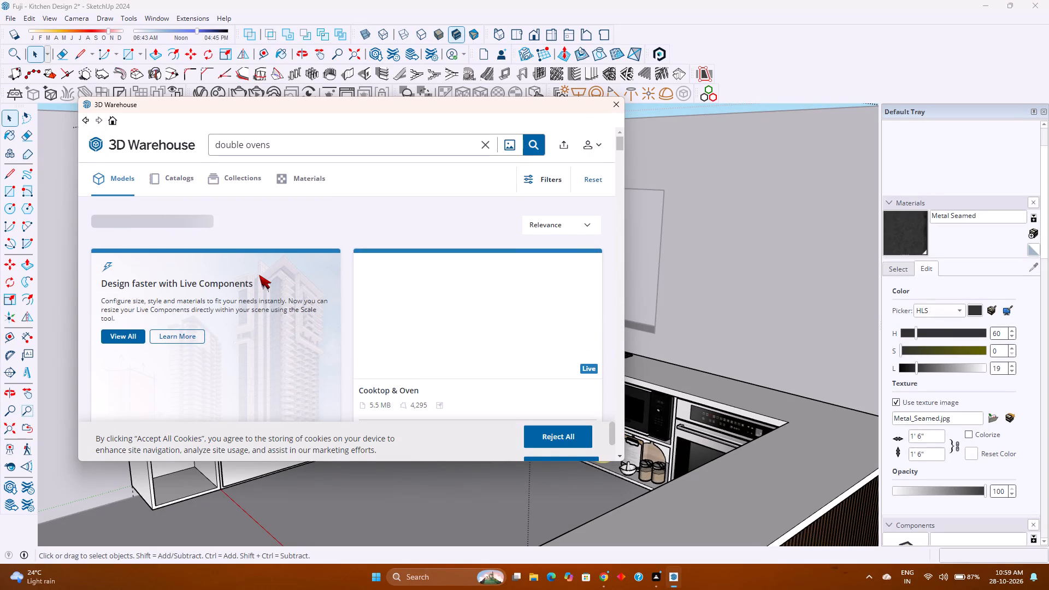
scroll(285, 273, down, 2)
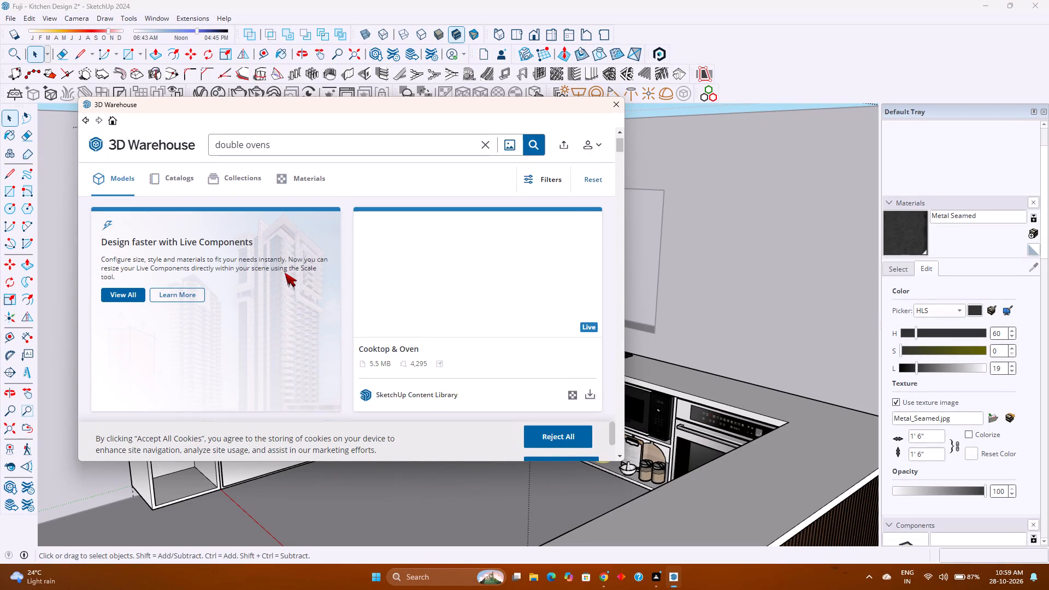
scroll(285, 273, down, 3)
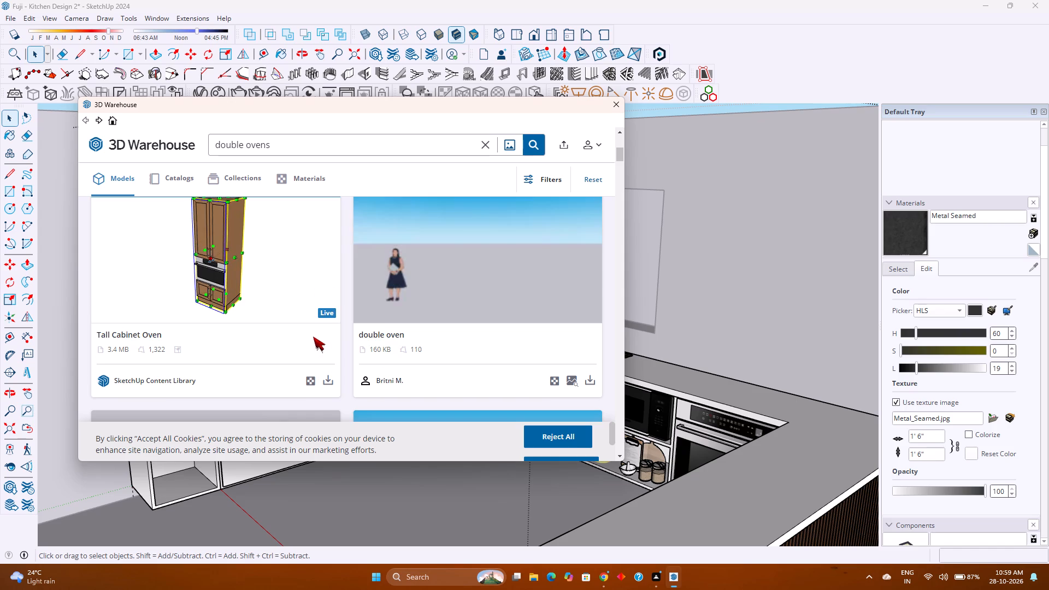
scroll(313, 336, down, 6)
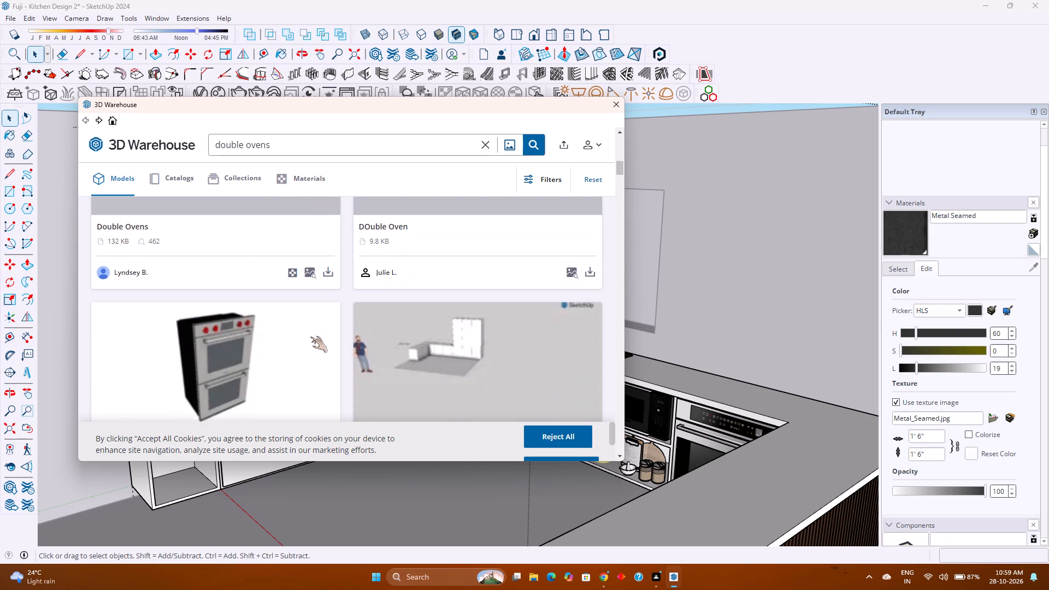
scroll(298, 316, down, 2)
scroll(298, 326, up, 5)
scroll(300, 326, down, 3)
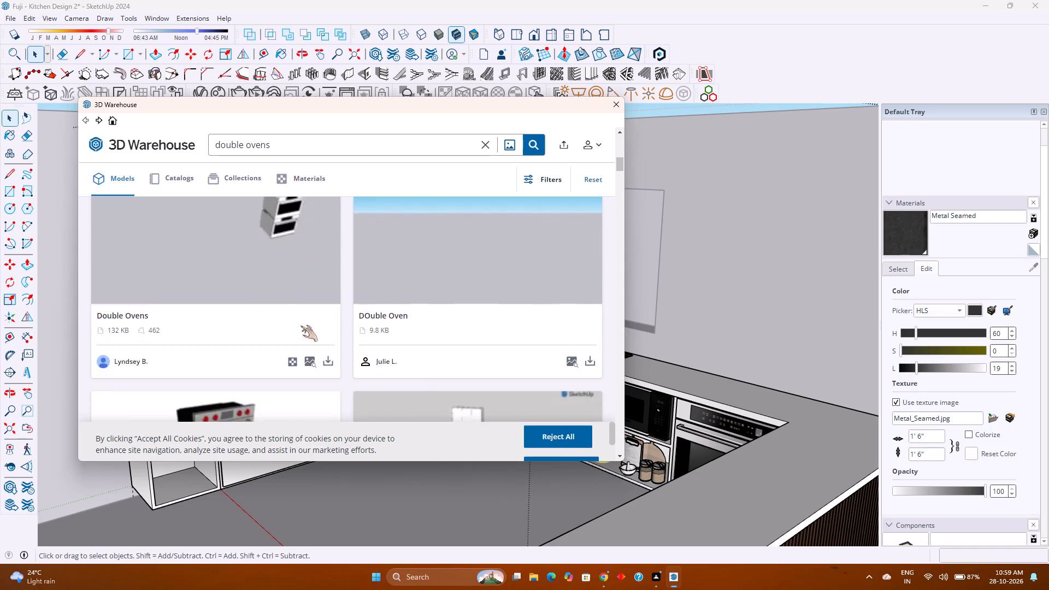
scroll(300, 326, down, 5)
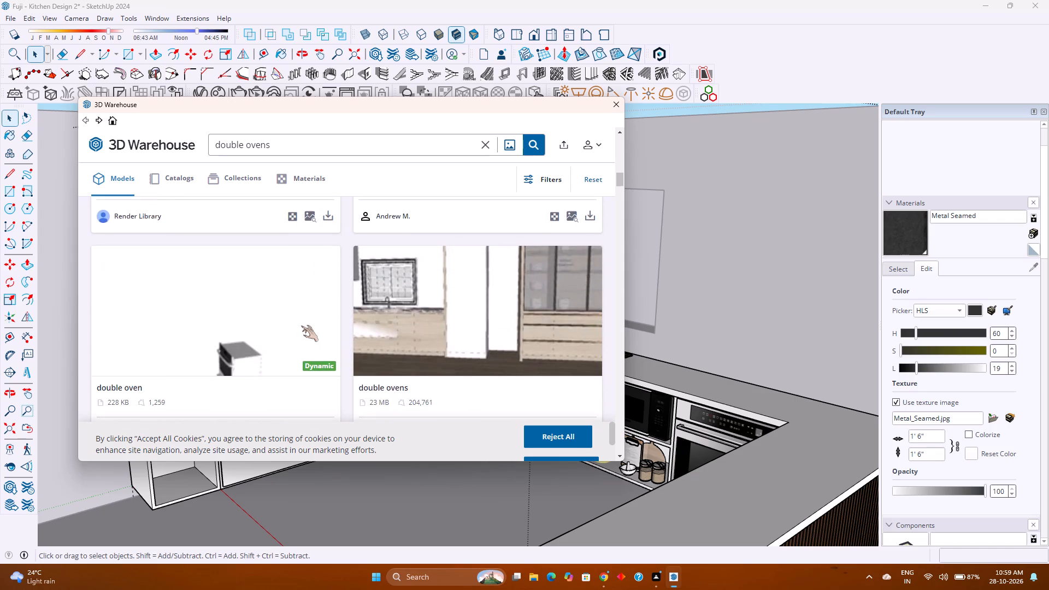
scroll(302, 326, down, 5)
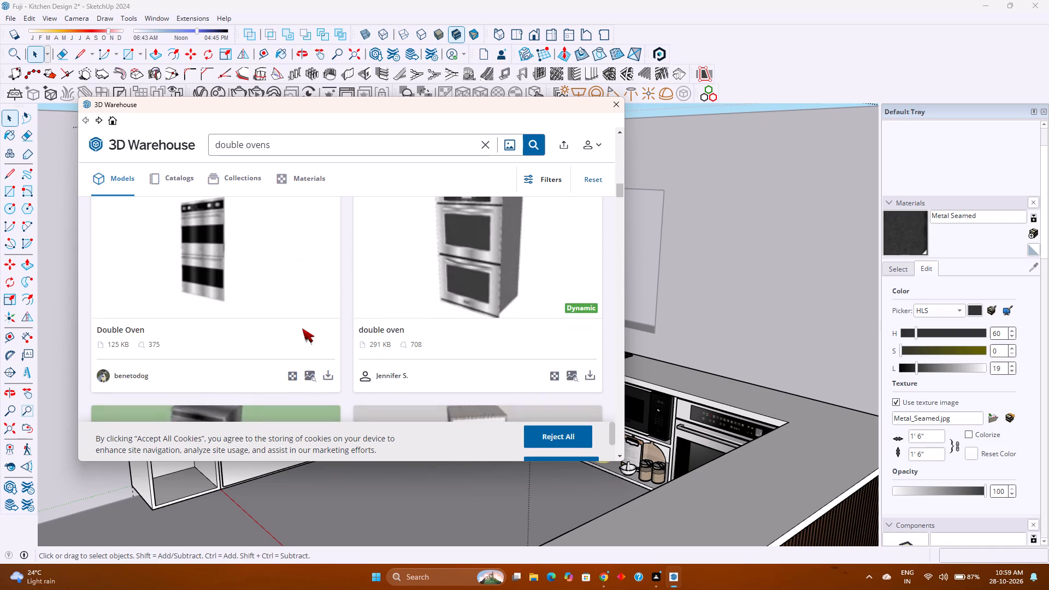
scroll(302, 328, up, 1)
scroll(302, 328, down, 4)
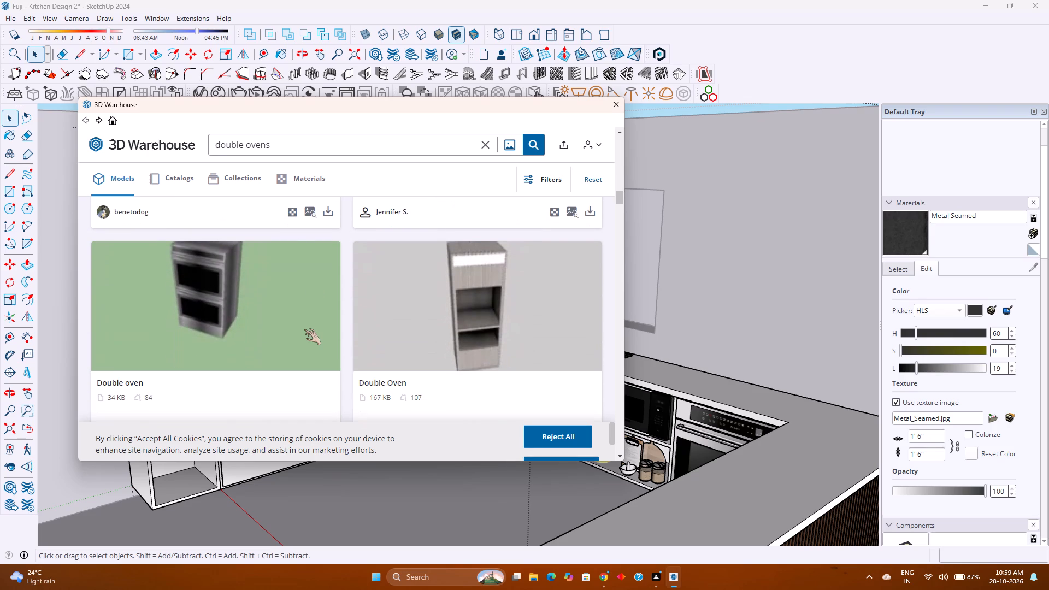
scroll(304, 329, down, 4)
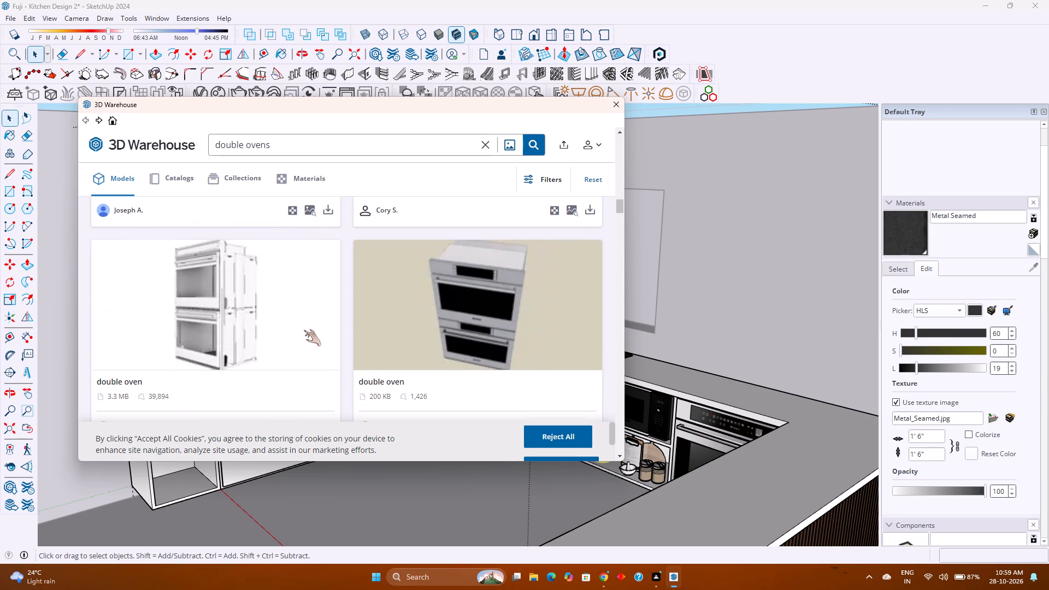
scroll(304, 331, down, 4)
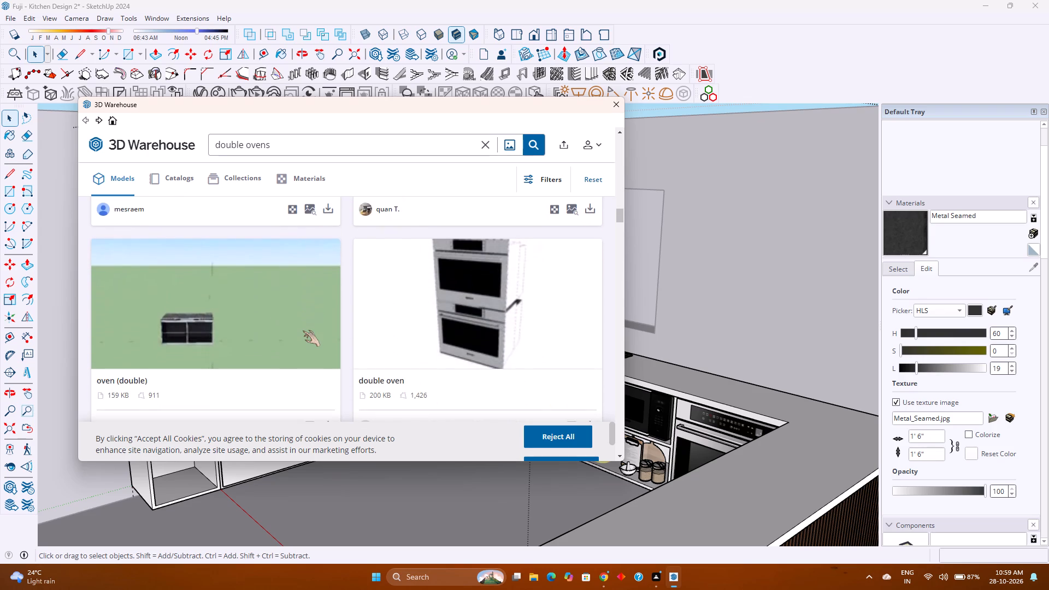
scroll(303, 330, down, 8)
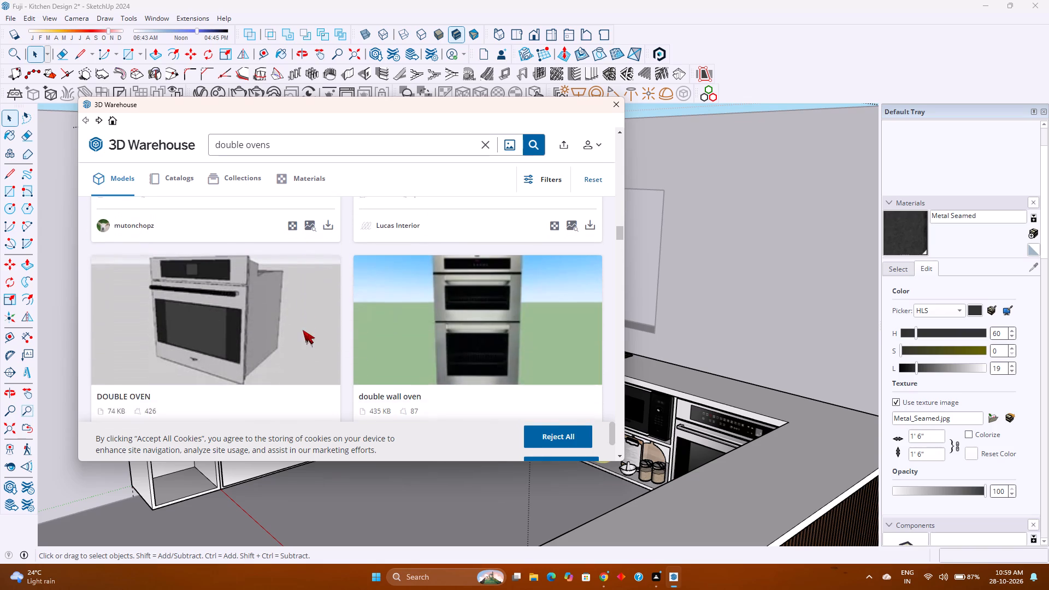
scroll(303, 330, down, 1)
scroll(303, 330, up, 1)
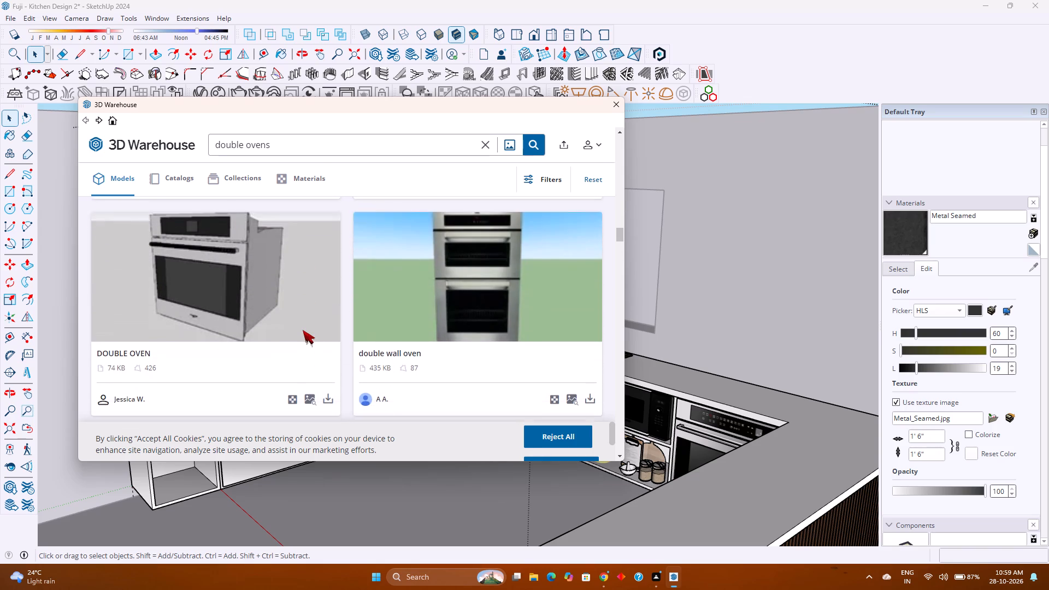
Load the 435 KB "double wall oven" model directly and place it at the lower front corner of the tall cabinet's oven opening.
scroll(303, 330, down, 1)
click(591, 370)
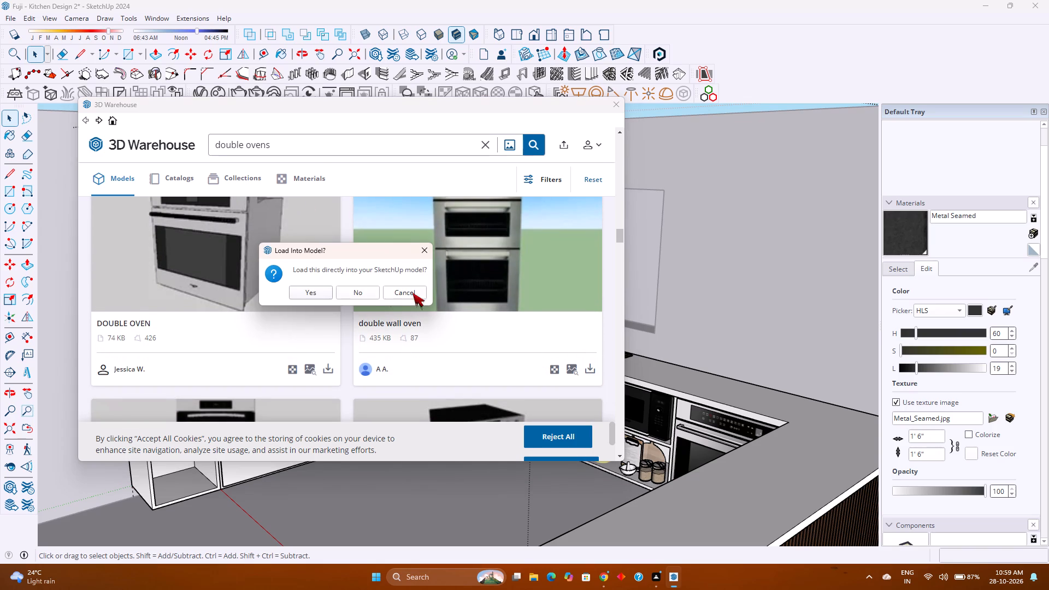
click(294, 290)
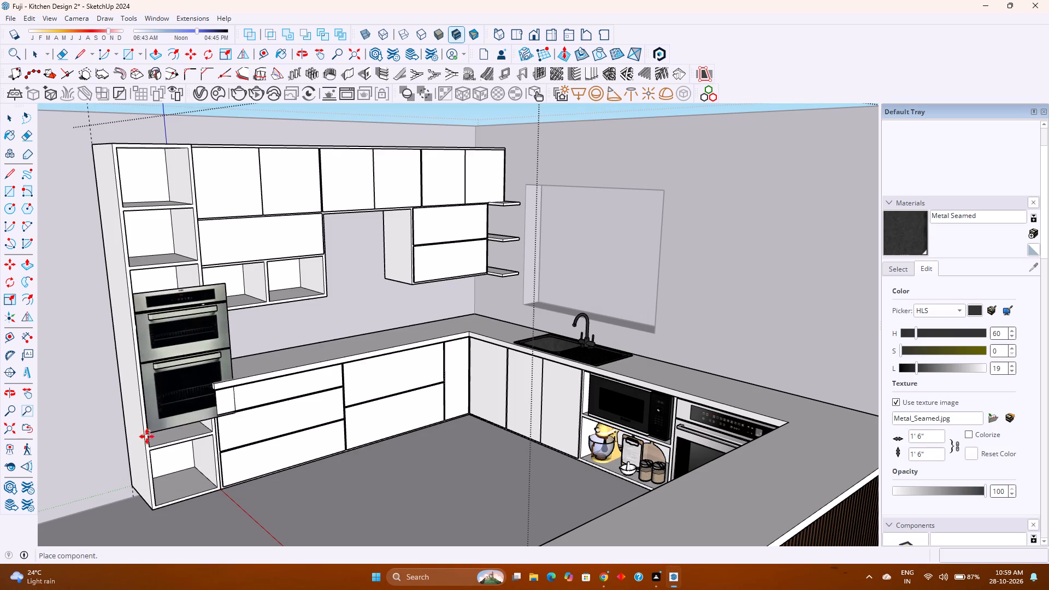
scroll(154, 439, up, 2)
middle_drag(154, 440, 158, 445)
middle_click(158, 446)
middle_click(217, 495)
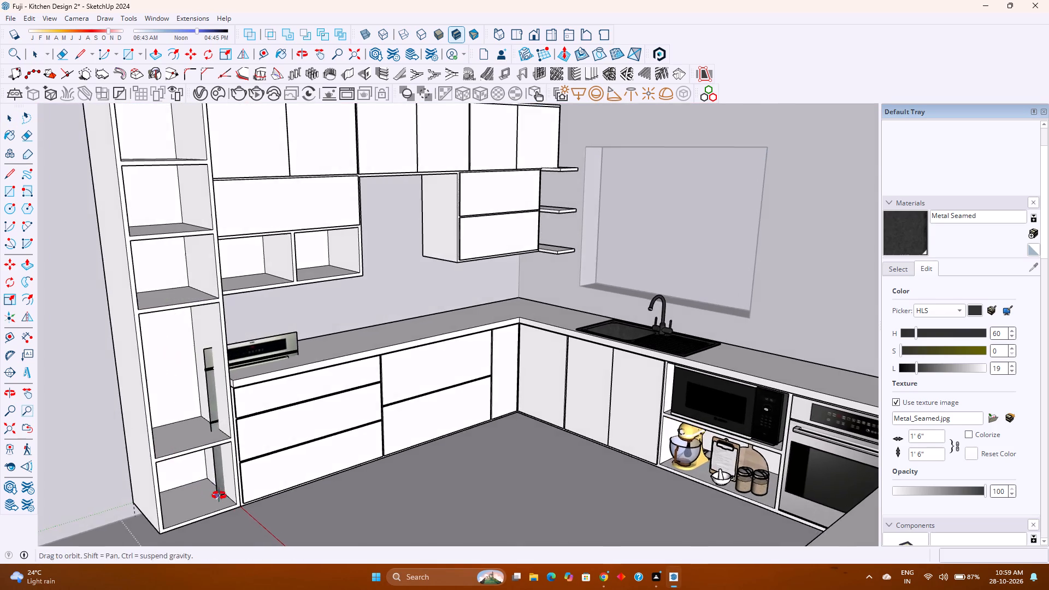
middle_click(219, 495)
middle_drag(218, 495, 179, 472)
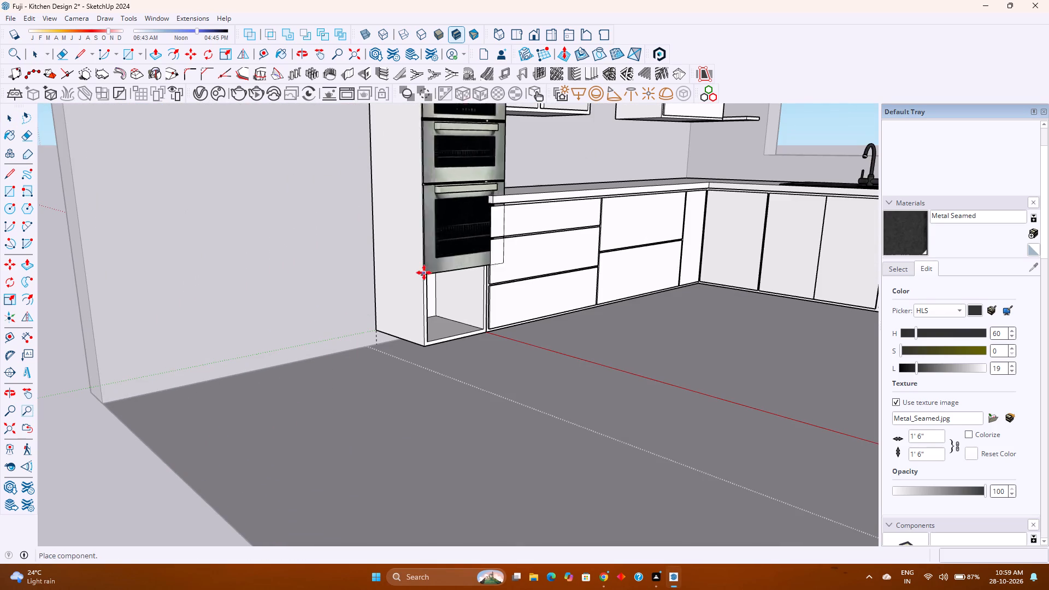
click(429, 266)
Scale the placed double oven down uniformly from its upper corner to bring it closer to the cabinet opening's size.
middle_click(488, 265)
middle_drag(488, 265, 397, 330)
middle_click(397, 330)
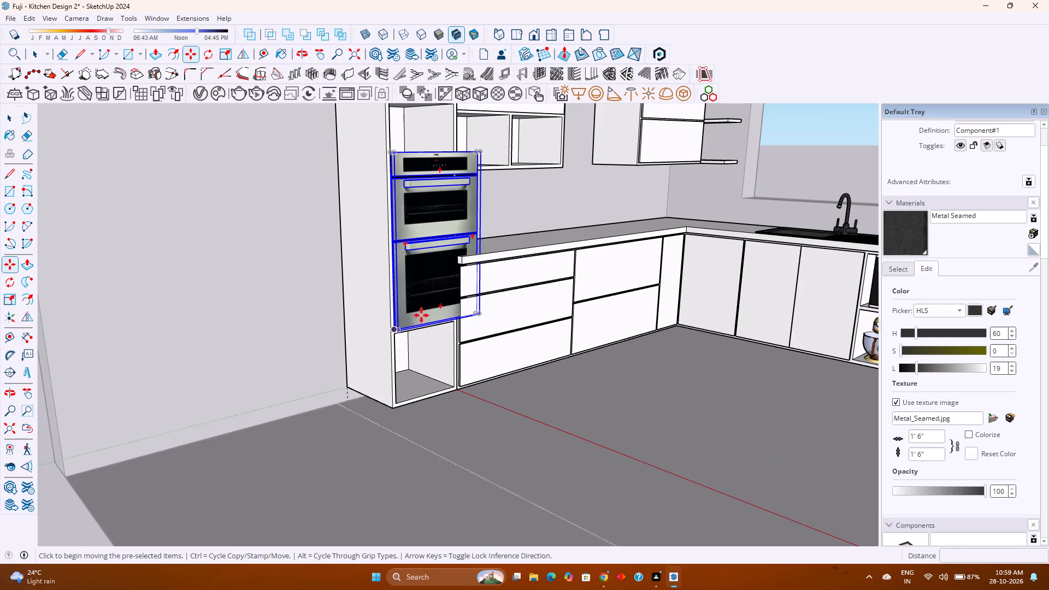
scroll(428, 311, down, 1)
middle_drag(428, 314, 325, 413)
middle_click(325, 413)
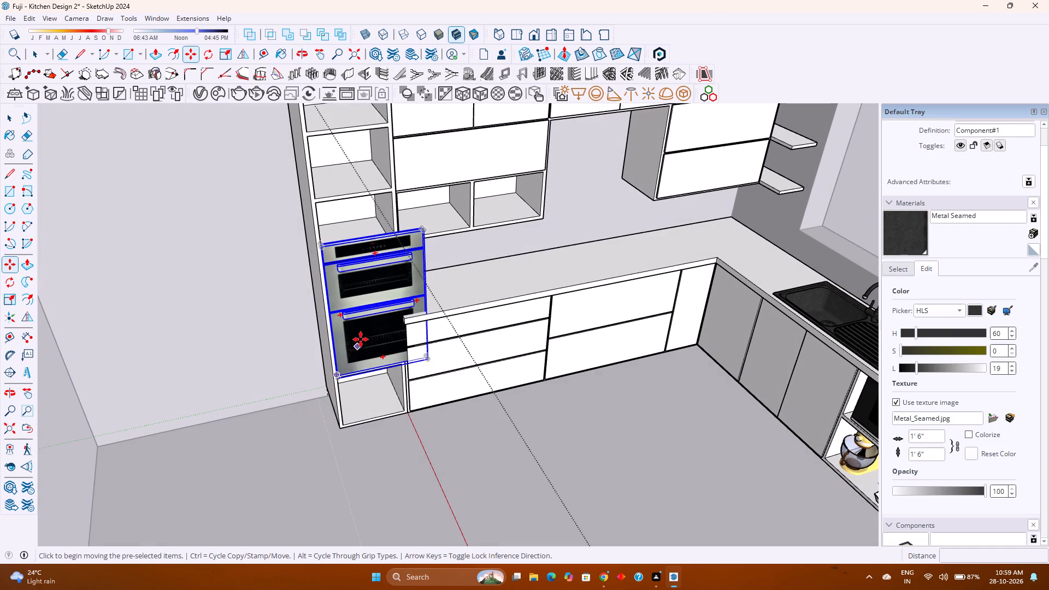
key(s)
scroll(421, 203, up, 13)
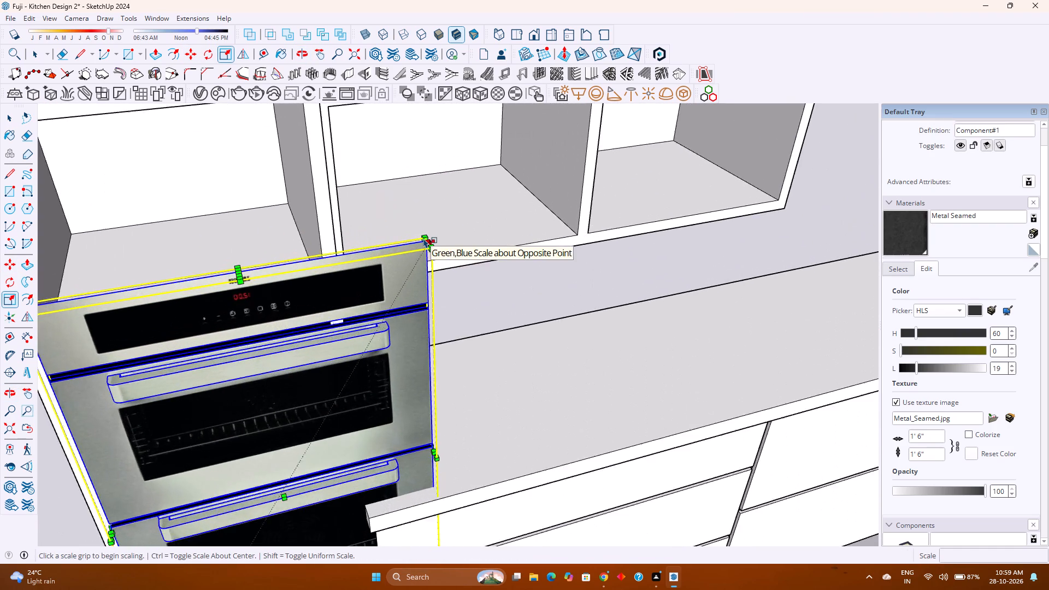
click(429, 236)
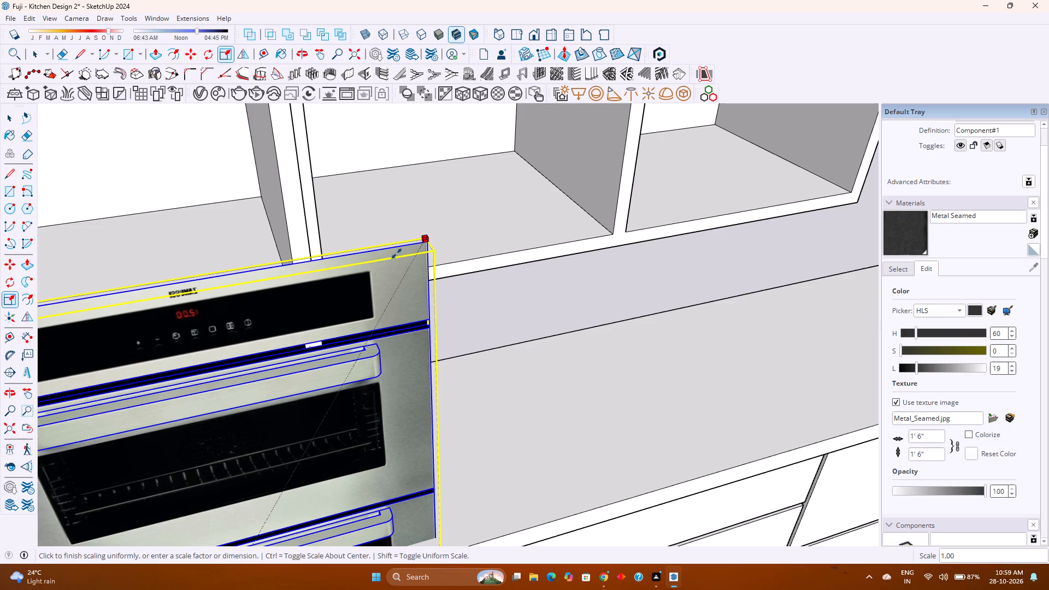
key(Escape)
click(430, 246)
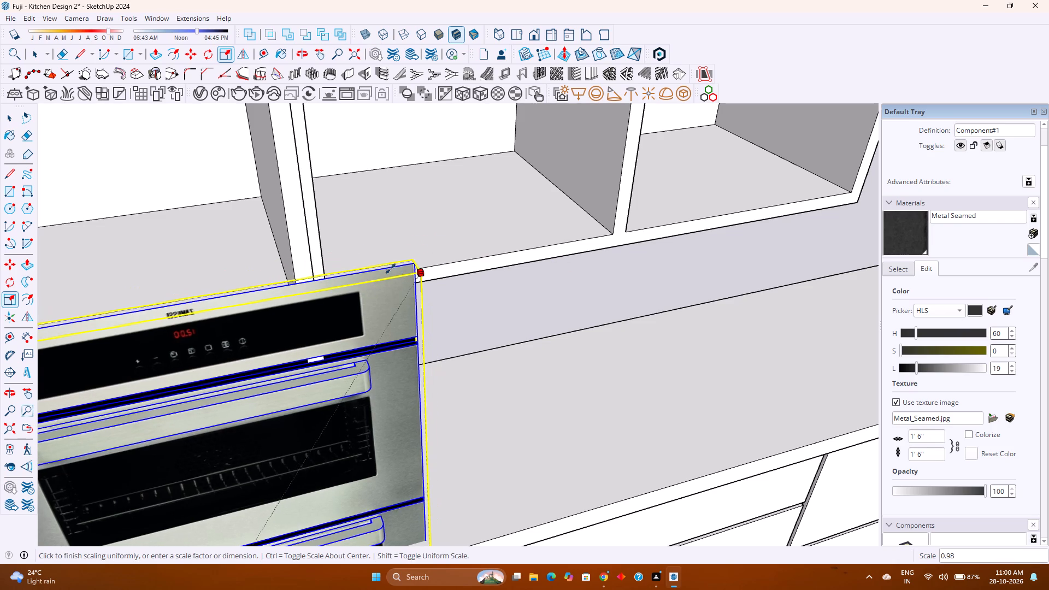
scroll(301, 351, up, 2)
middle_drag(301, 351, 302, 350)
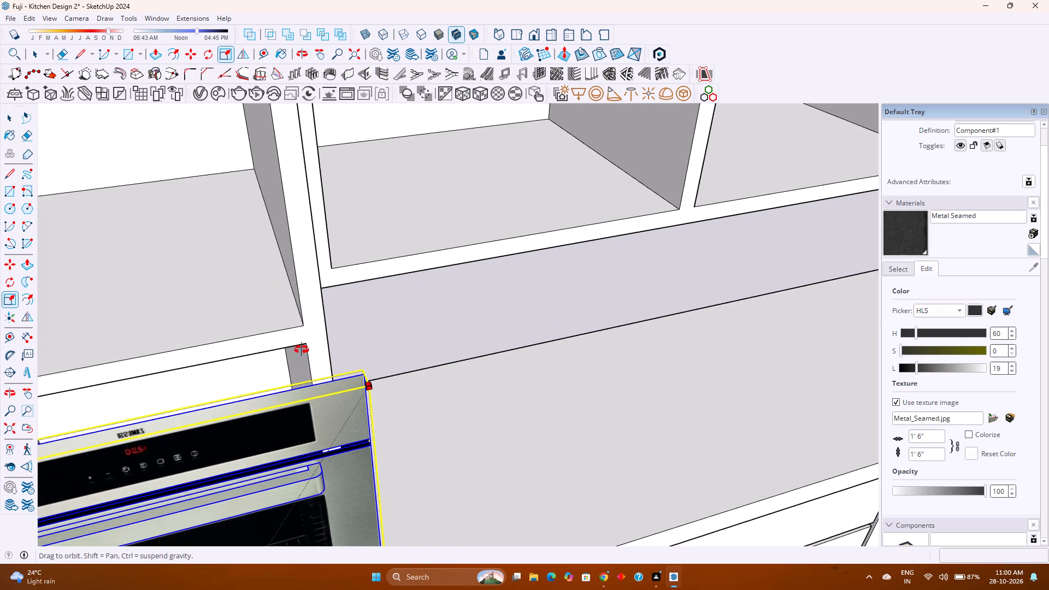
middle_drag(302, 350, 368, 283)
middle_click(369, 283)
click(330, 335)
Scale the double oven's height by about 1.06 so its top meets the underside of the shelf above.
scroll(309, 362, down, 1)
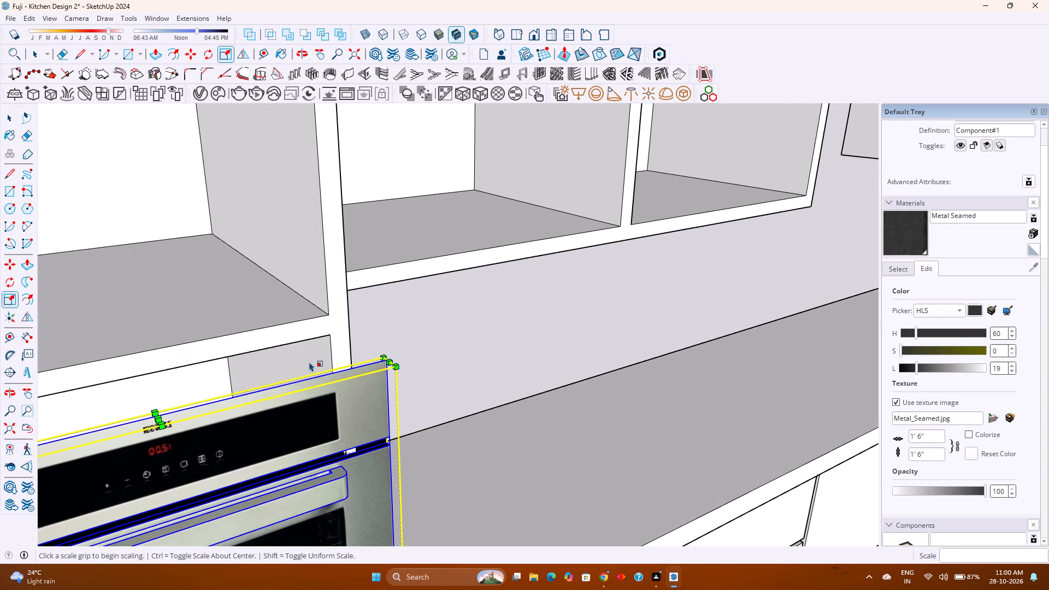
scroll(154, 421, up, 6)
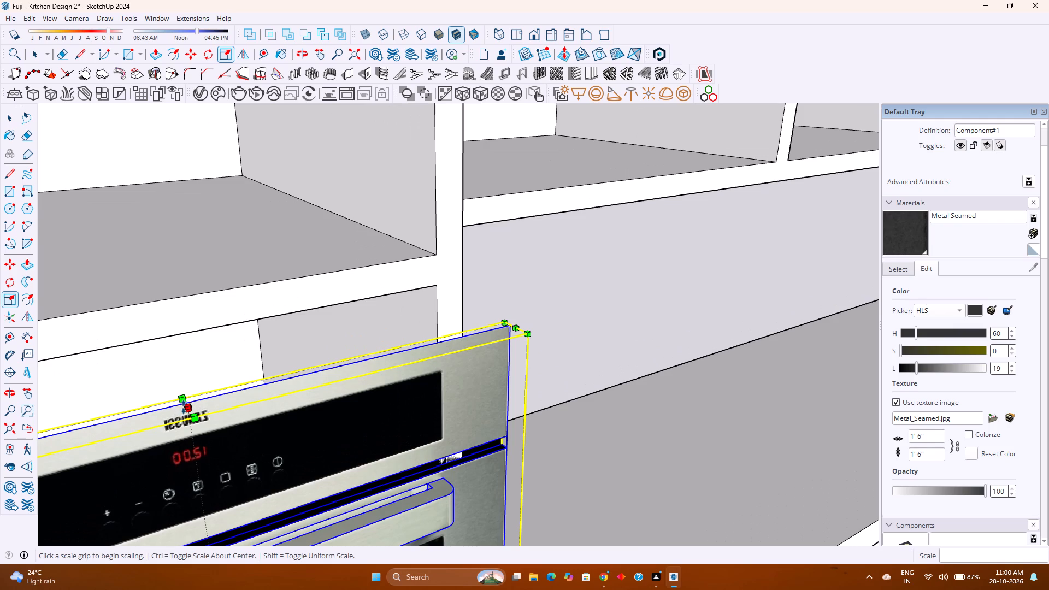
click(184, 407)
click(178, 339)
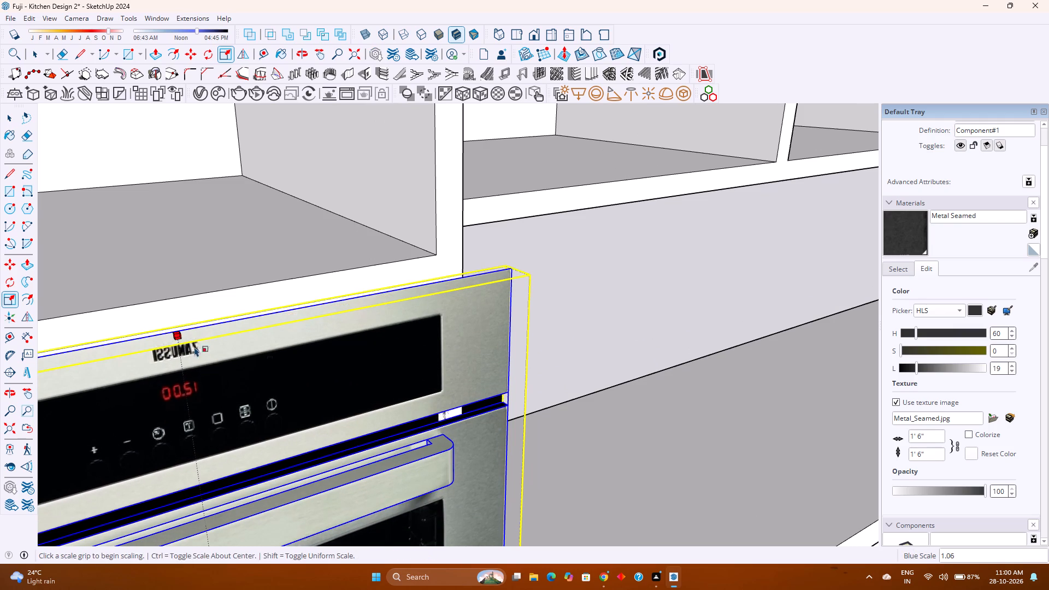
Scale the double oven's width down along the green axis to fit between the tall cabinet's side panels.
middle_drag(329, 356, 226, 351)
middle_click(226, 351)
scroll(217, 351, down, 9)
middle_drag(291, 385, 98, 386)
middle_click(98, 386)
shift+middle_drag(326, 450, 381, 344)
shift+middle_click(381, 344)
scroll(424, 462, up, 3)
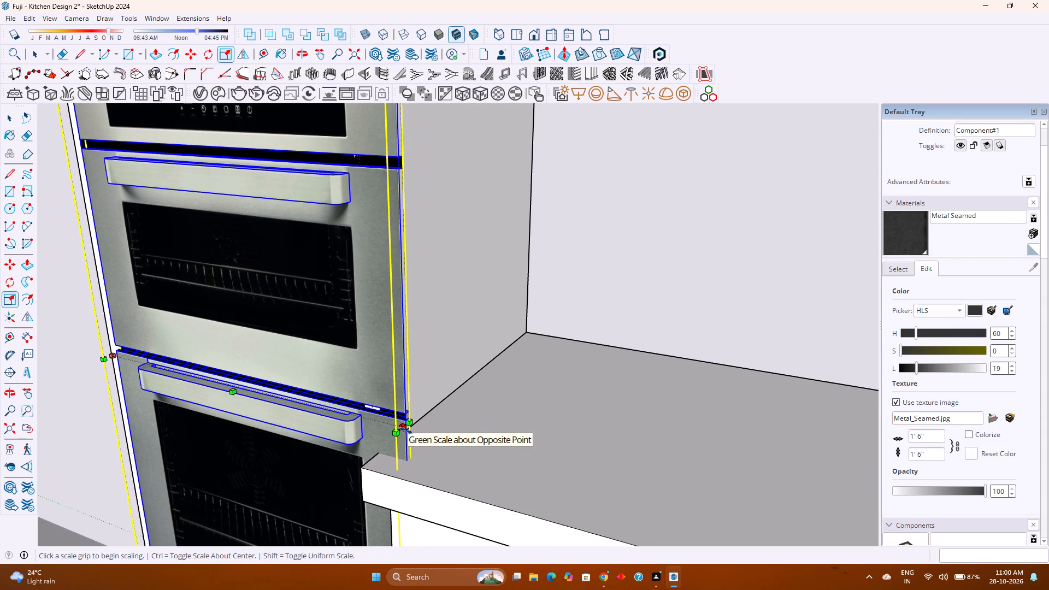
click(406, 430)
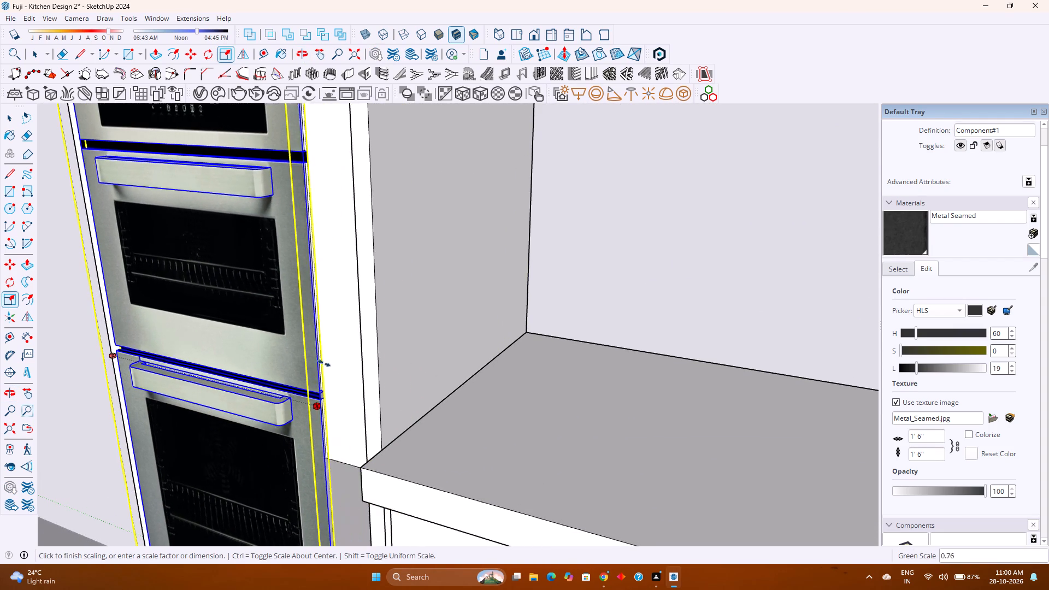
scroll(363, 338, up, 3)
click(360, 324)
Move the double oven about 1 5/16" by its upper corner onto the matching corner of the tall cabinet's opening.
scroll(360, 350, down, 3)
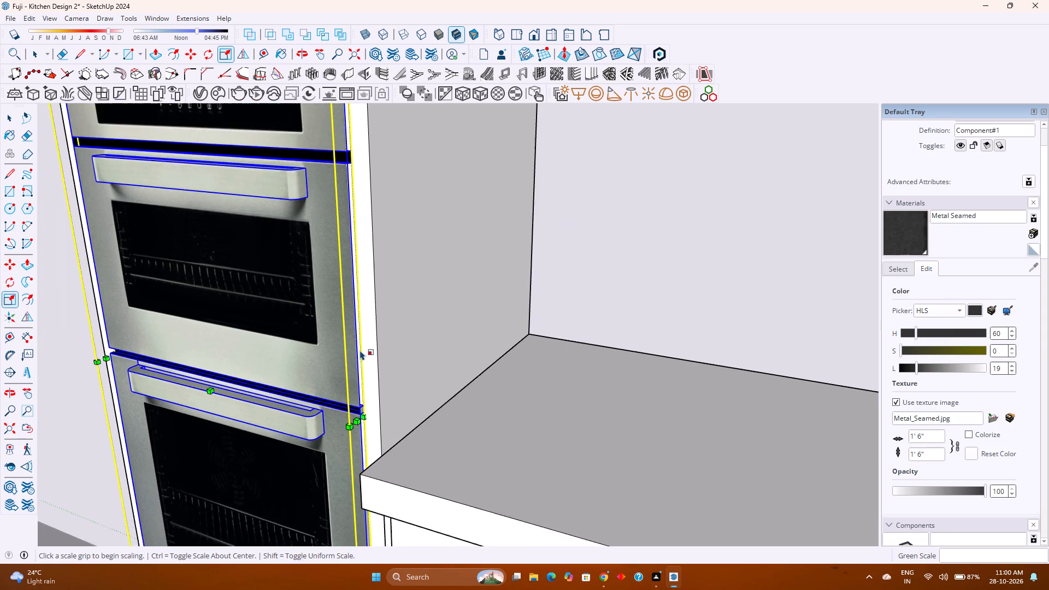
scroll(360, 350, down, 7)
key(m)
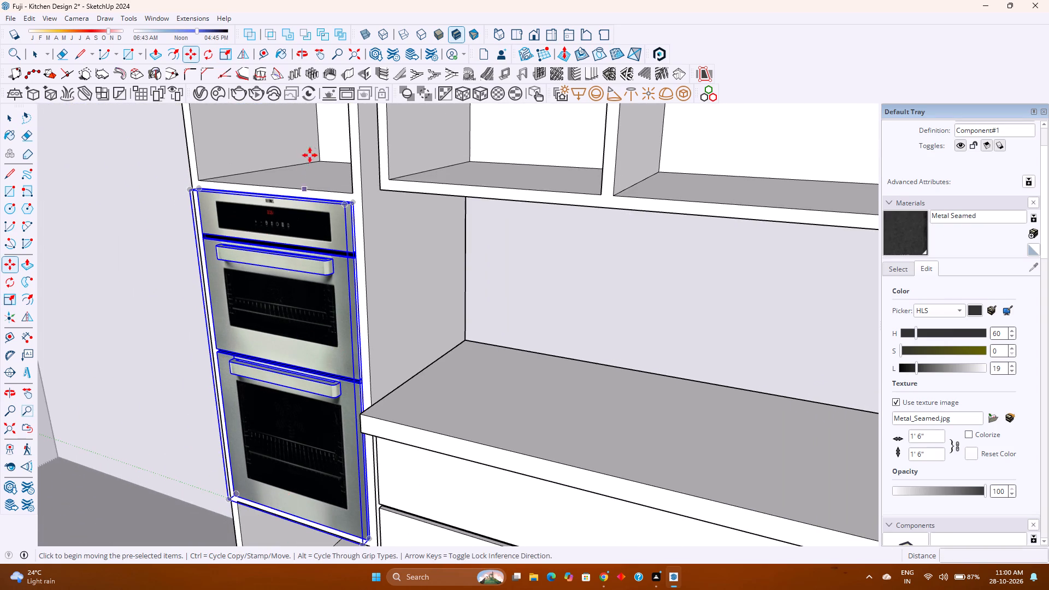
scroll(322, 176, up, 11)
middle_drag(364, 220, 356, 256)
middle_drag(340, 298, 323, 324)
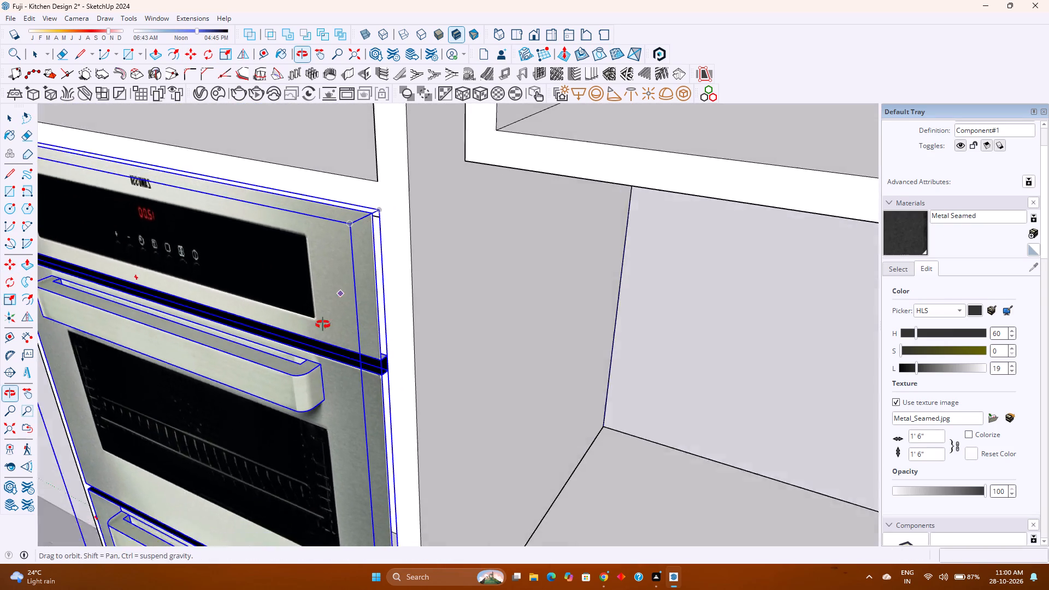
middle_drag(323, 324, 315, 335)
scroll(353, 222, up, 7)
middle_drag(358, 223, 393, 211)
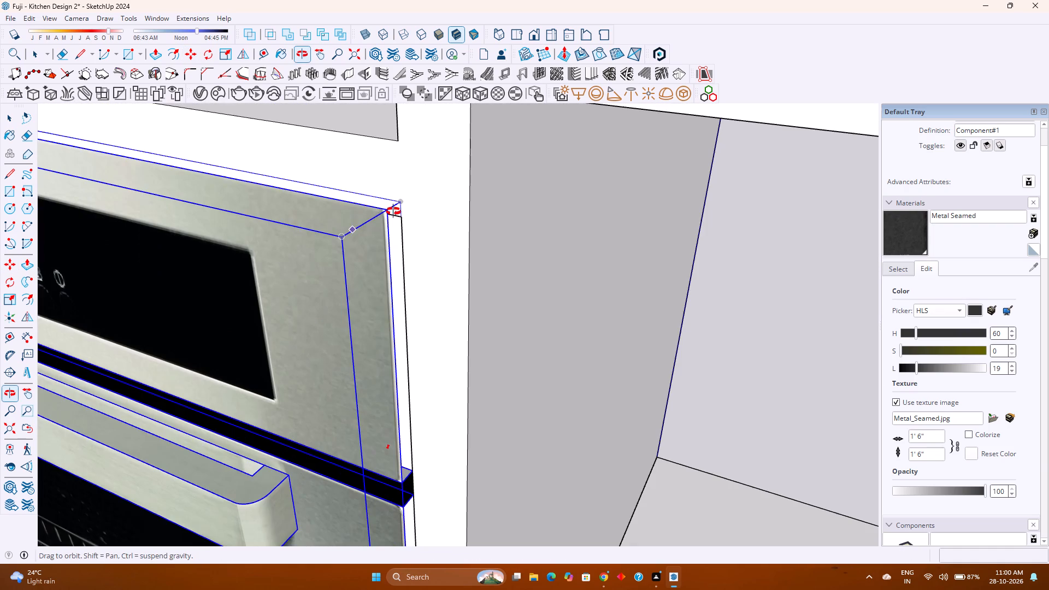
middle_drag(393, 211, 394, 211)
click(343, 240)
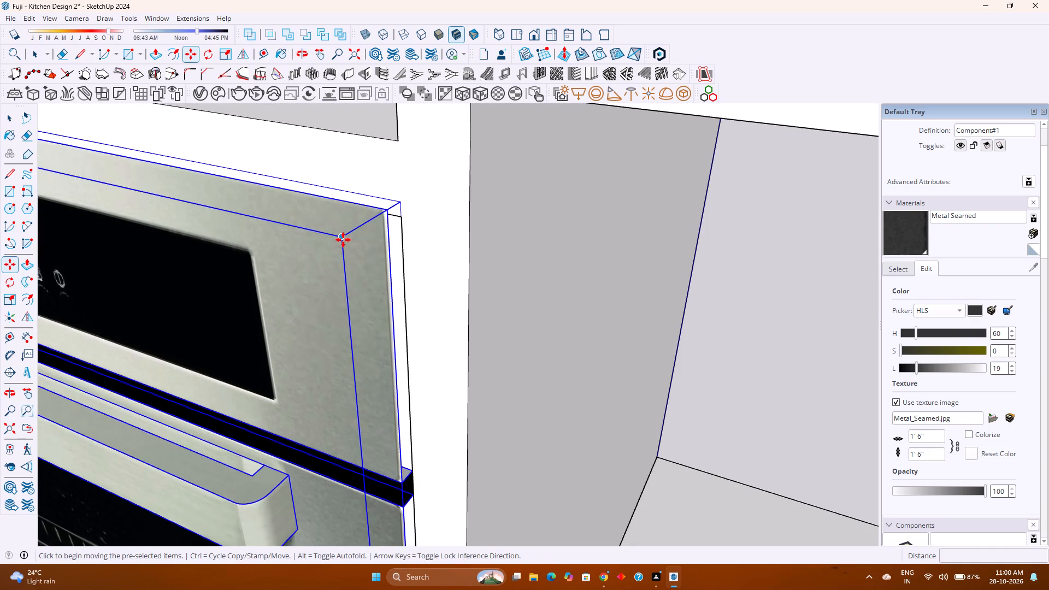
click(402, 220)
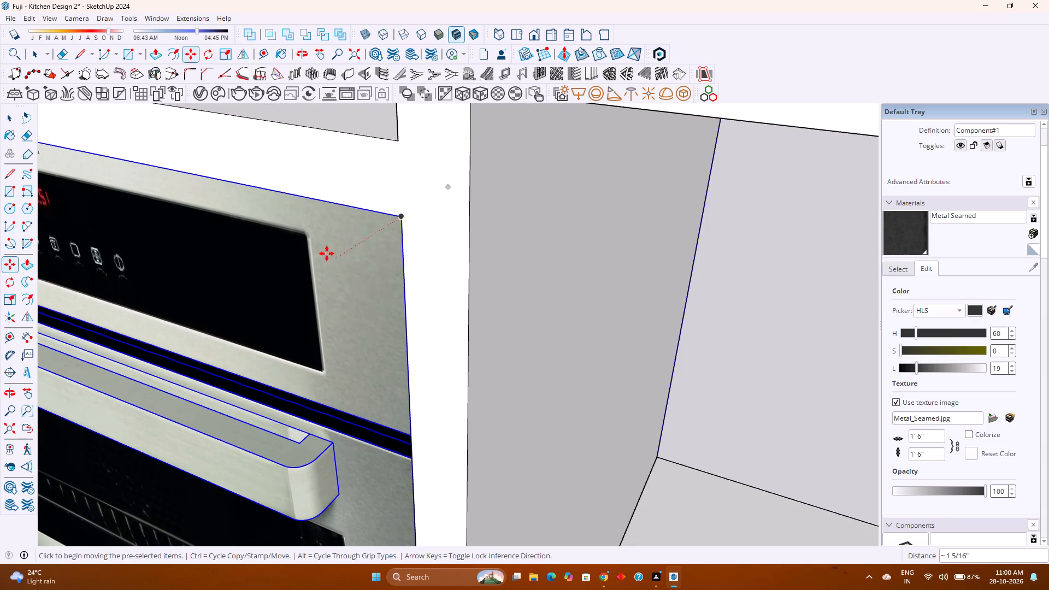
scroll(326, 253, down, 14)
middle_drag(278, 282, 360, 221)
middle_click(360, 221)
scroll(366, 221, down, 4)
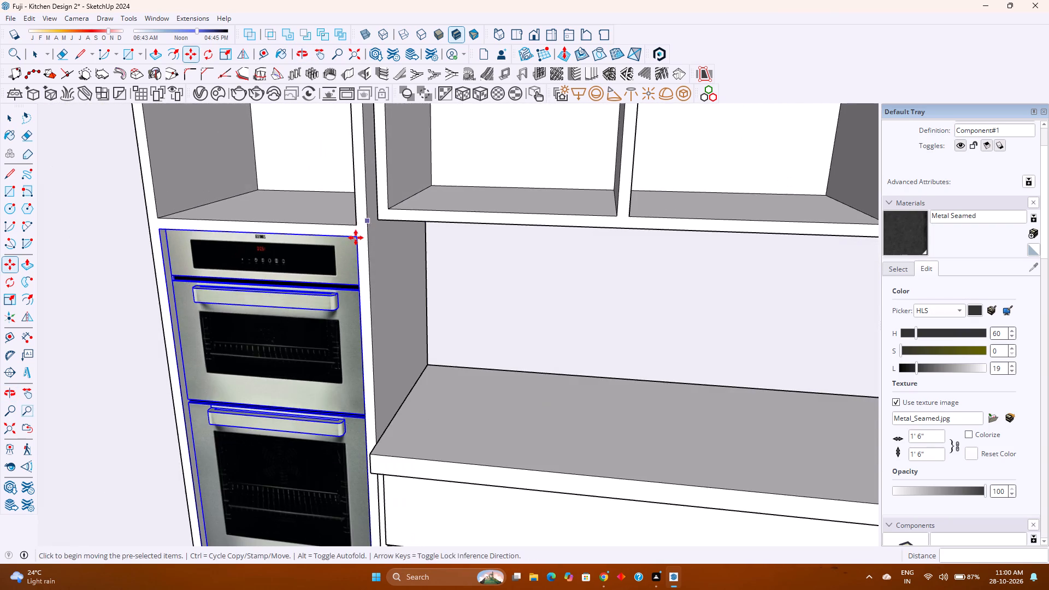
Examine how the double oven fits the bottom and sides of the tall cabinet's opening, close up and from farther away.
shift+middle_drag(286, 336, 360, 191)
middle_drag(323, 321, 362, 264)
scroll(375, 404, up, 5)
middle_drag(387, 417, 432, 477)
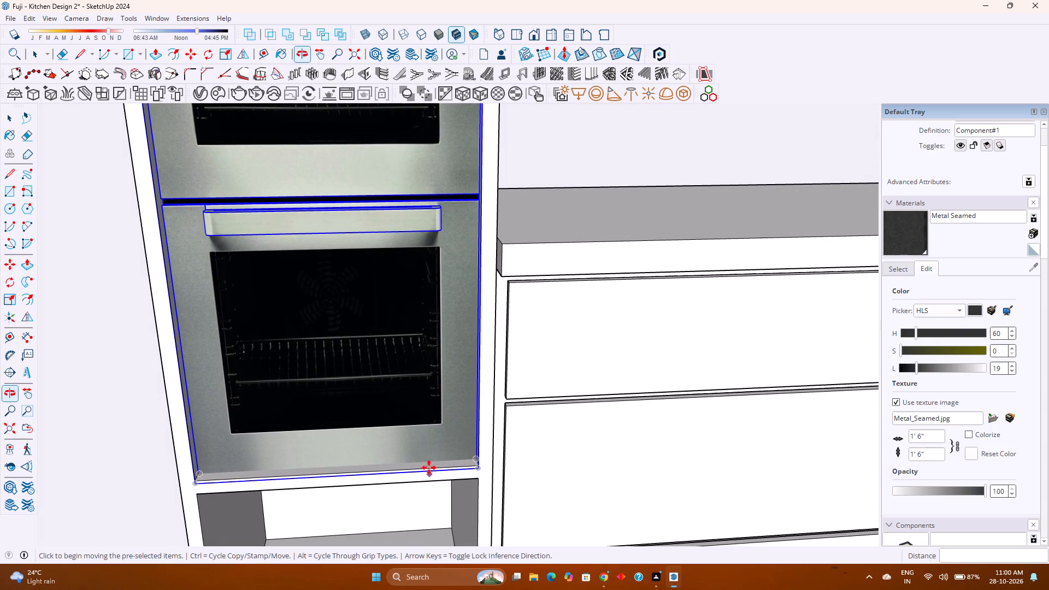
key(space)
key(Escape)
scroll(455, 415, down, 4)
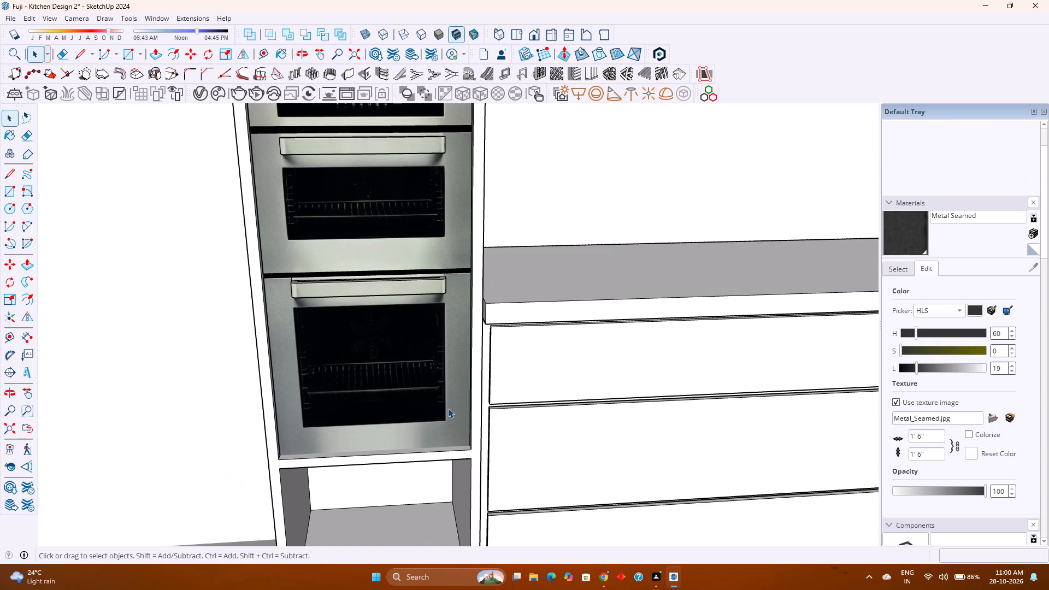
shift+middle_drag(441, 396, 425, 420)
middle_drag(414, 423, 483, 366)
middle_click(483, 366)
scroll(497, 355, down, 10)
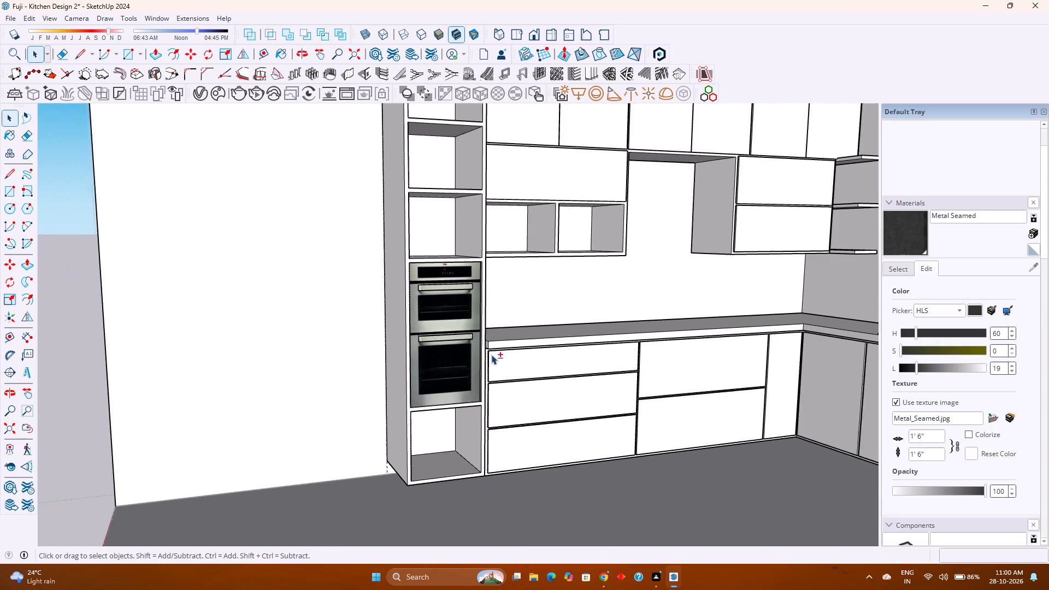
shift+middle_drag(490, 355, 416, 385)
middle_drag(405, 387, 440, 369)
Save the kitchen design.
key(ctrl+s)
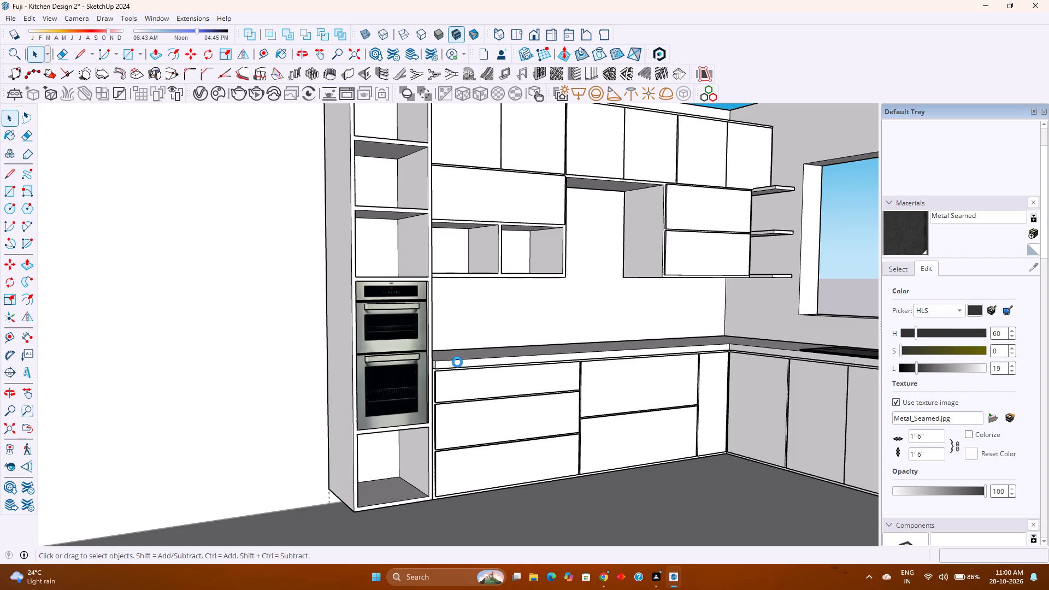
Review the whole kitchen layout from several angles with the double oven in the tall cabinet.
scroll(406, 298, down, 6)
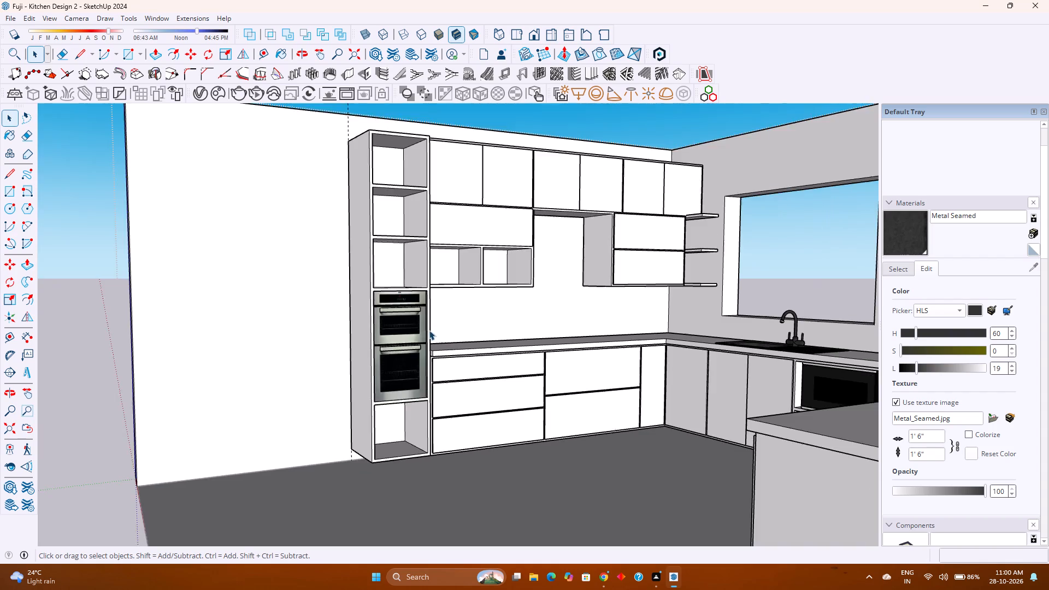
scroll(435, 329, down, 2)
shift+middle_drag(474, 301, 372, 308)
shift+middle_click(372, 308)
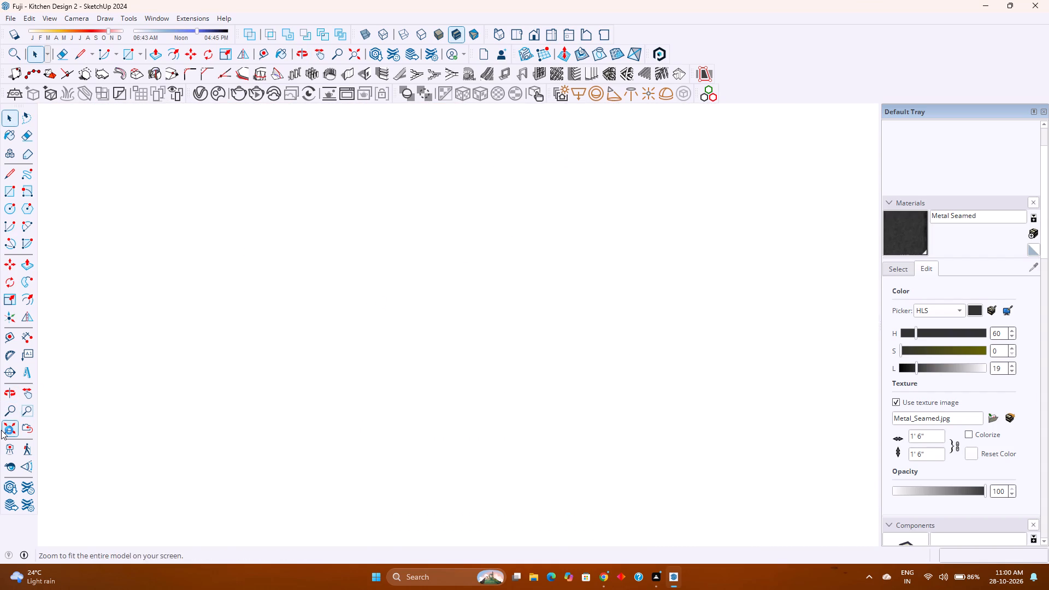
click(1, 430)
middle_drag(211, 359, 465, 371)
middle_click(478, 371)
shift+middle_drag(273, 356, 585, 380)
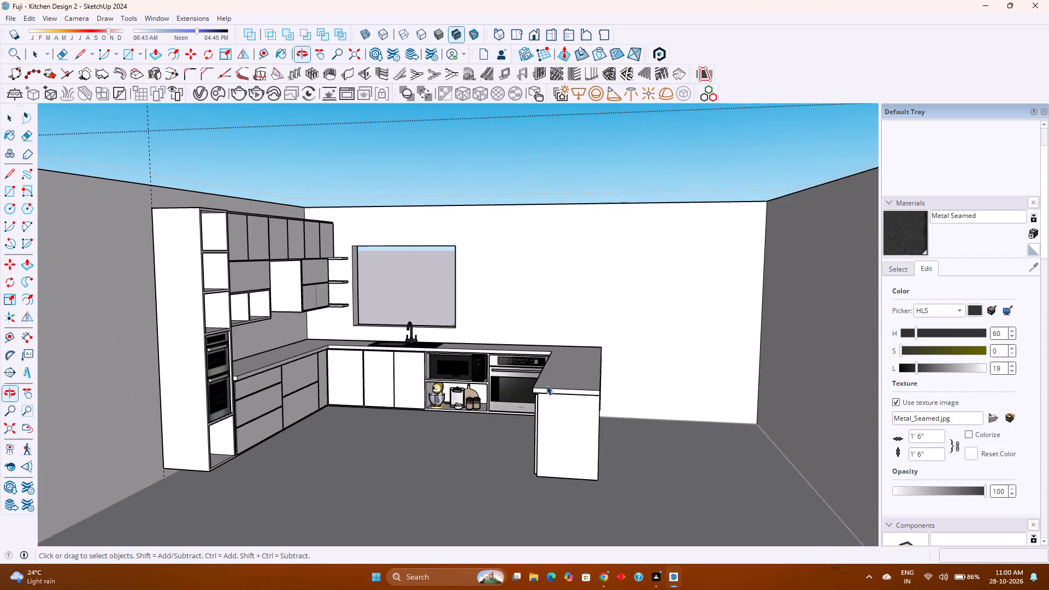
middle_drag(543, 385, 483, 388)
shift+middle_drag(240, 341, 485, 383)
scroll(498, 343, up, 2)
shift+middle_drag(564, 366, 504, 352)
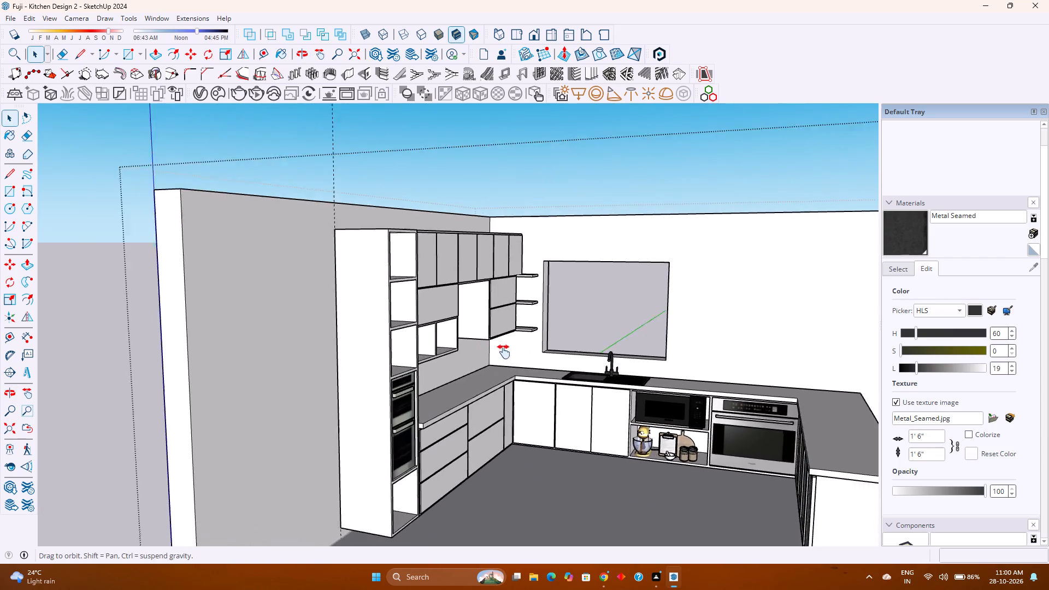
shift+middle_drag(504, 352, 449, 329)
shift+middle_click(447, 328)
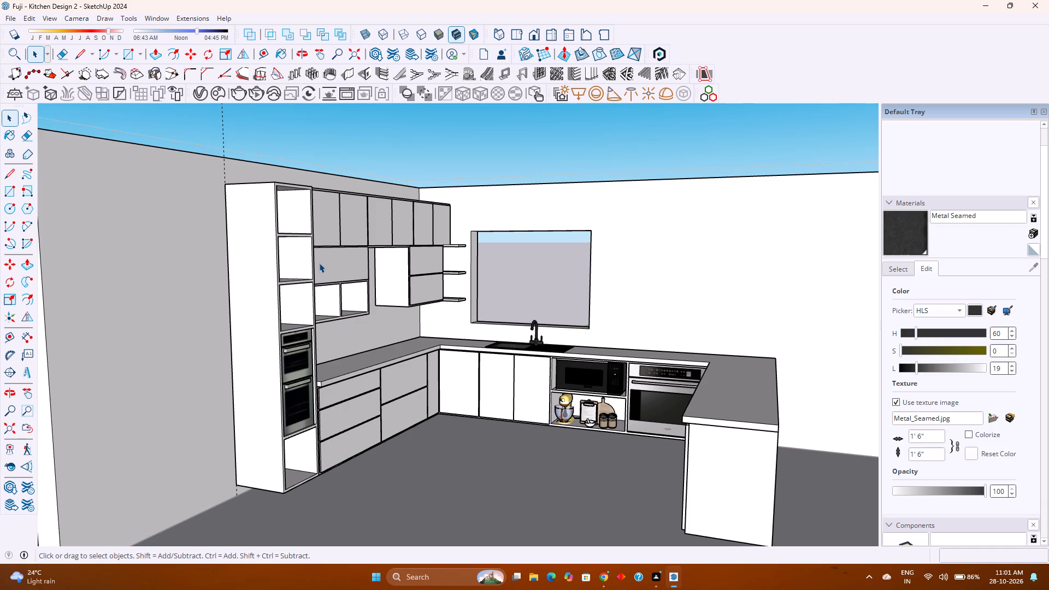
middle_drag(319, 262, 263, 279)
middle_click(263, 279)
scroll(310, 276, down, 2)
middle_drag(317, 276, 209, 295)
middle_click(209, 295)
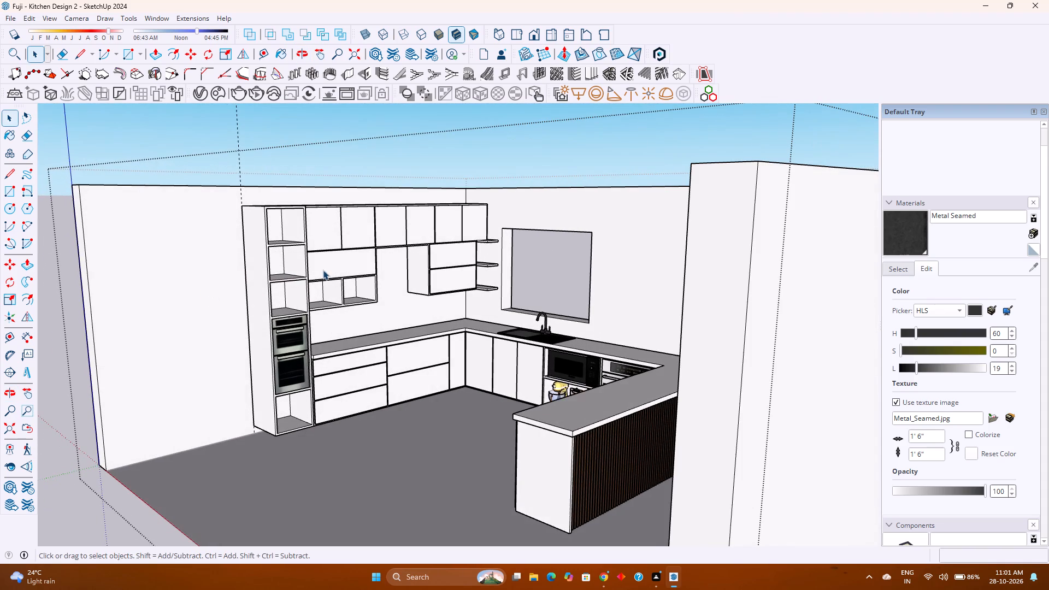
Hide the group of uppermost wall cabinets beside the tall cabinet.
scroll(323, 270, up, 9)
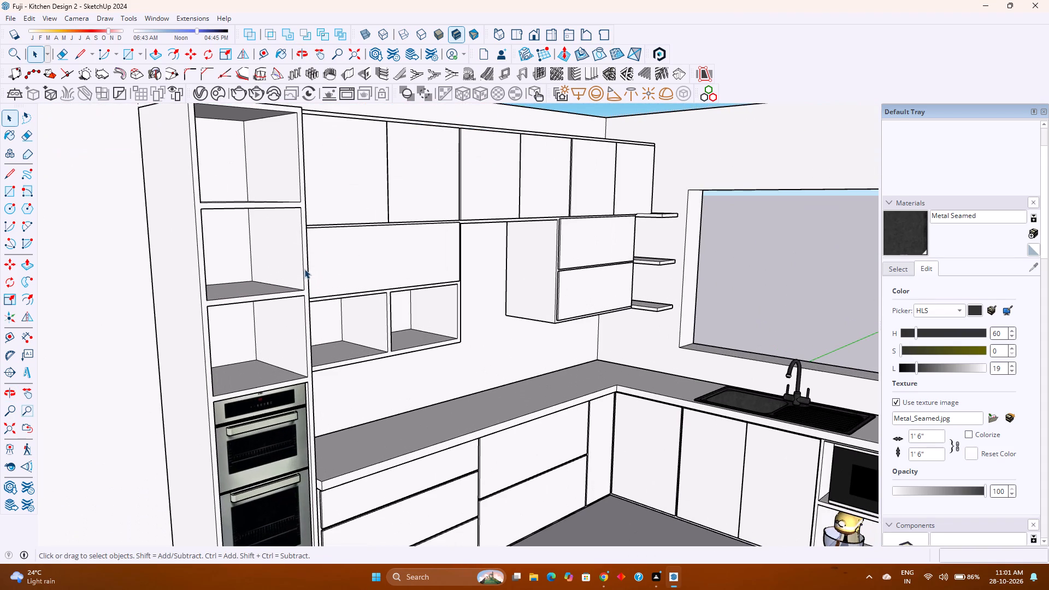
click(338, 192)
triple_click(338, 192)
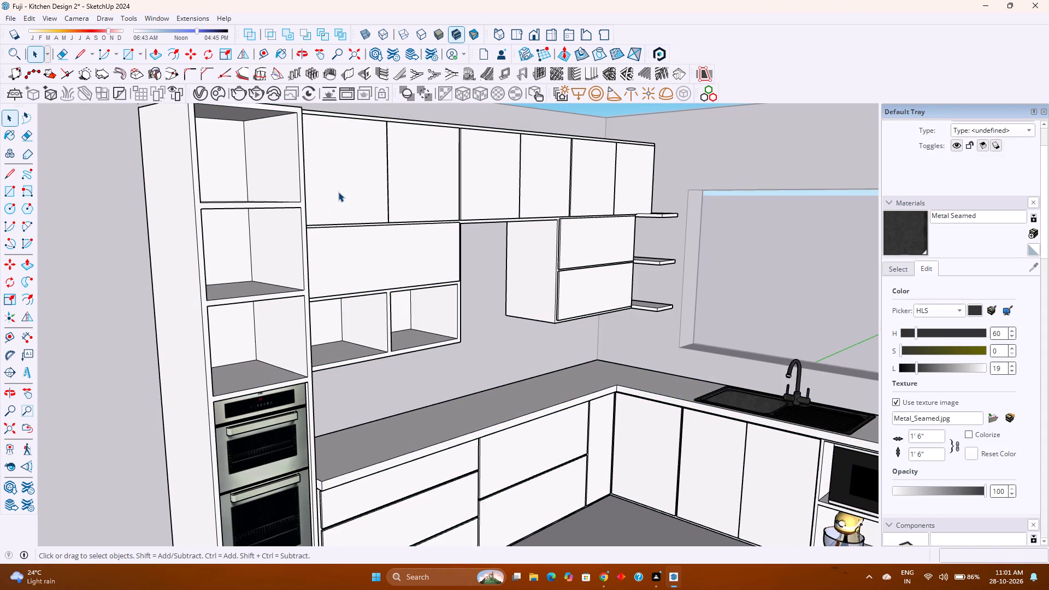
right_click(338, 192)
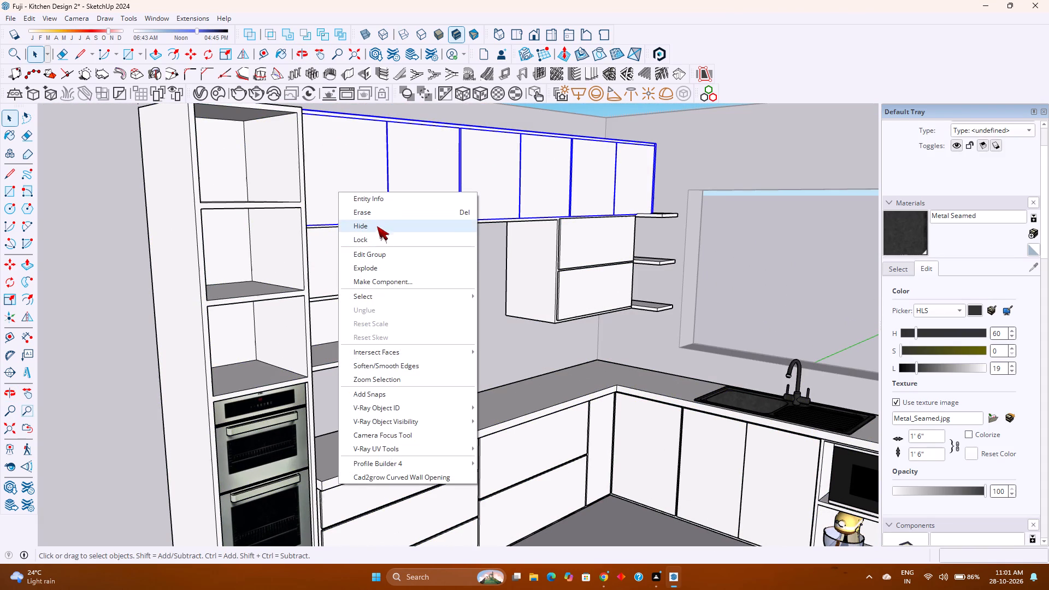
click(377, 228)
Delete the dividing edge across the top face of the remaining wall cabinets, inside their group.
middle_drag(330, 249, 280, 302)
middle_click(280, 302)
scroll(280, 302, up, 1)
click(396, 280)
click(392, 282)
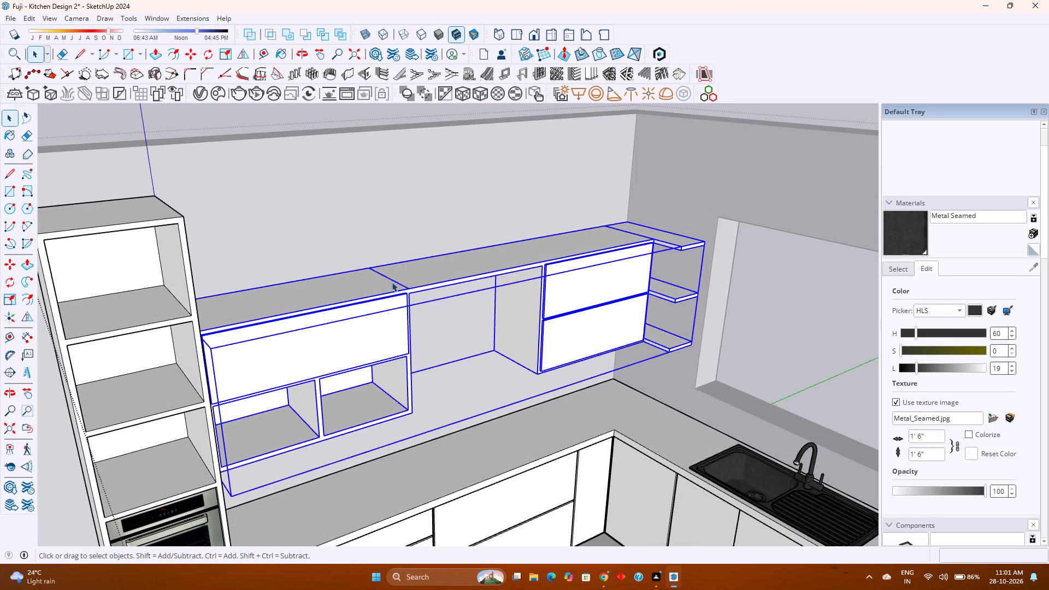
click(392, 282)
click(394, 280)
key(Delete)
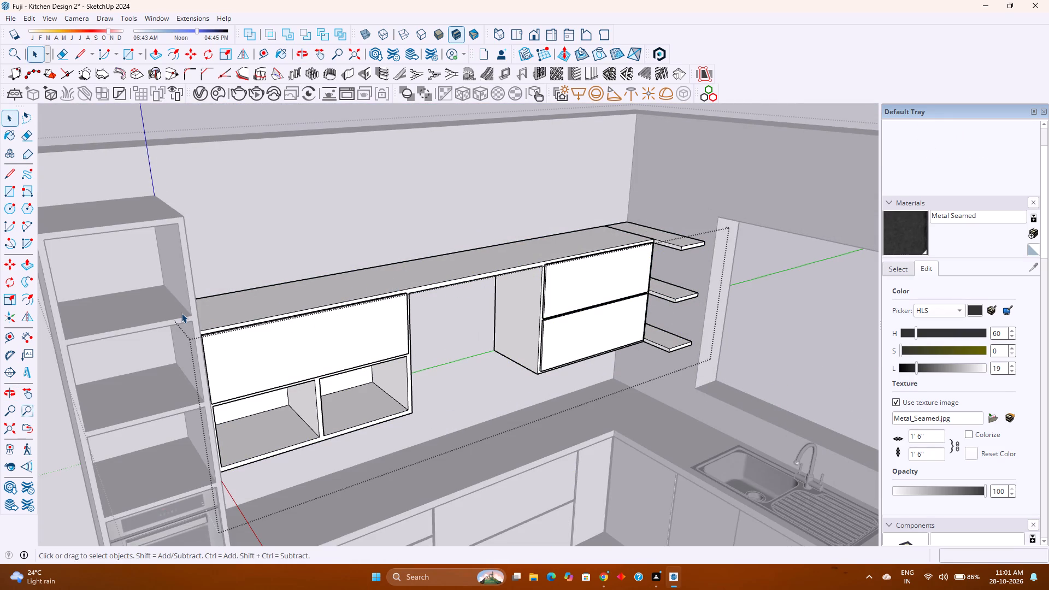
key(Escape)
Inside the tall cabinet group, Push/Pull the uppermost shelf's underside down about 4 3/16" to the underside of the wall cabinets' top panel.
click(152, 314)
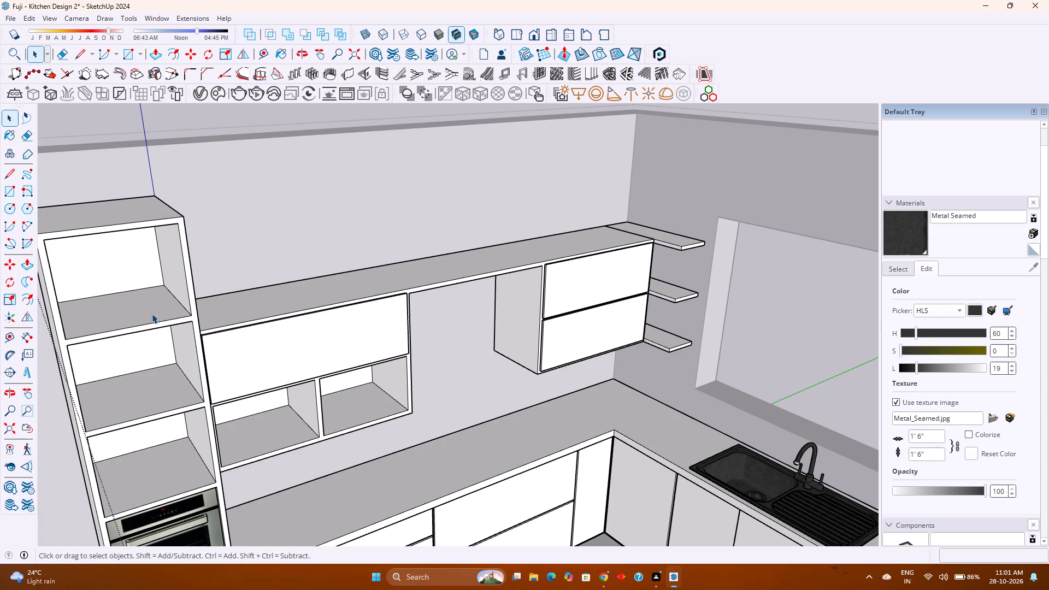
click(152, 314)
click(152, 314)
click(160, 316)
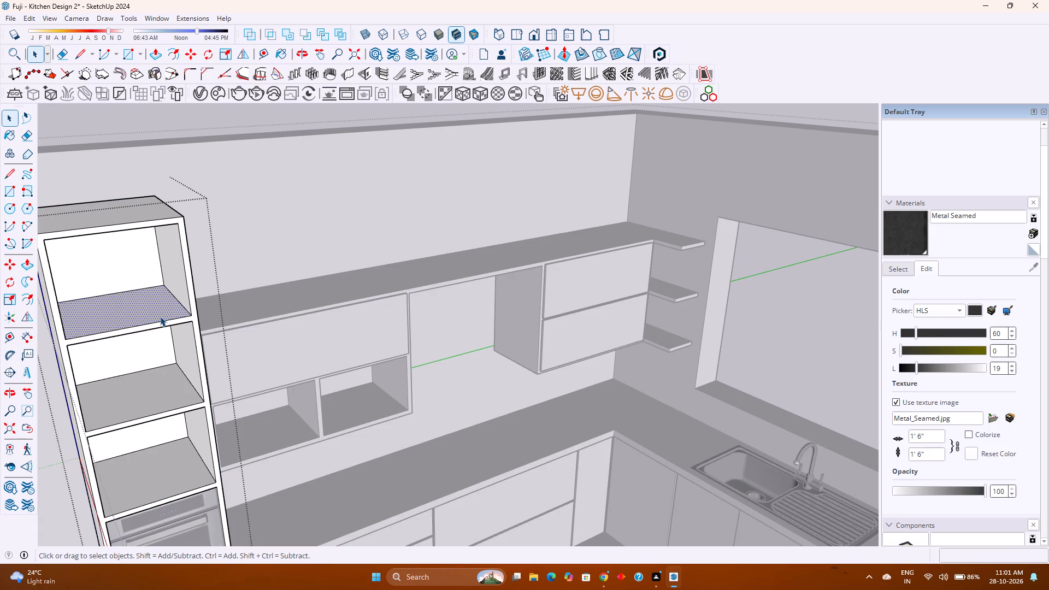
key(p)
click(160, 316)
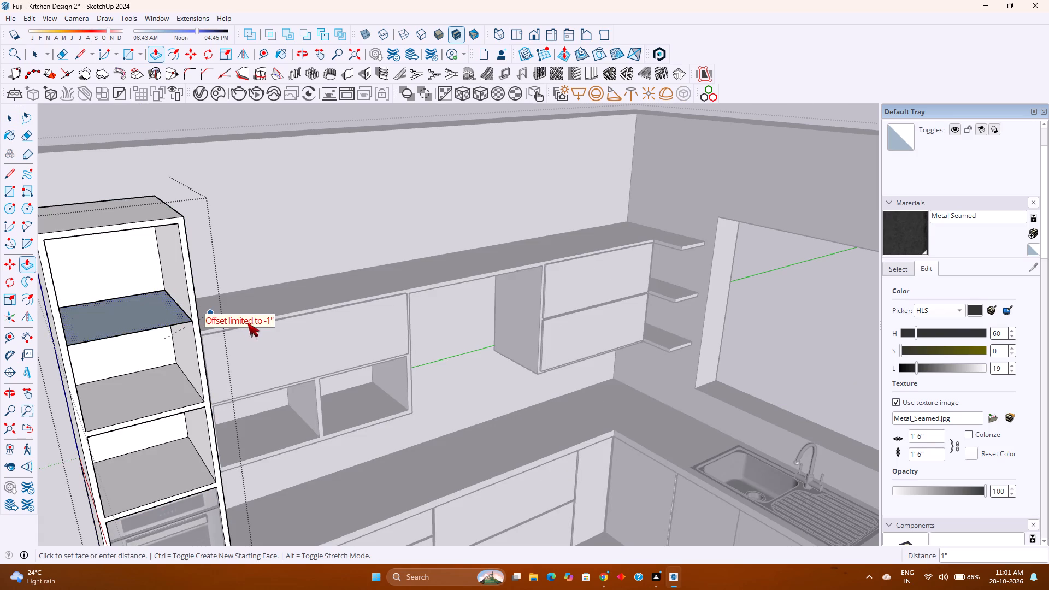
key(Escape)
middle_drag(130, 342, 116, 261)
middle_click(117, 260)
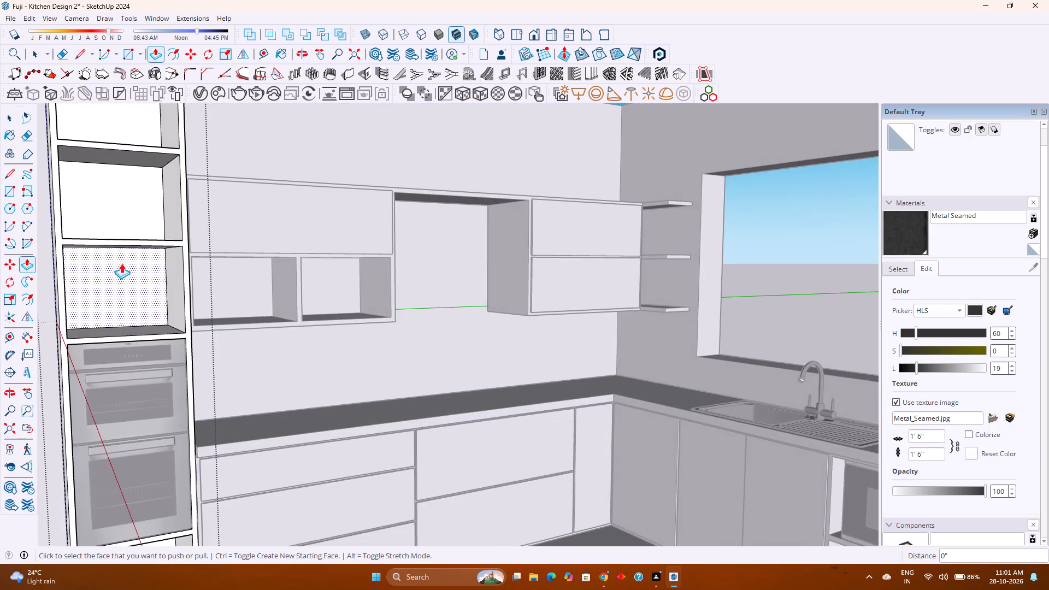
shift+middle_drag(131, 268, 214, 353)
middle_drag(181, 334, 170, 314)
click(209, 217)
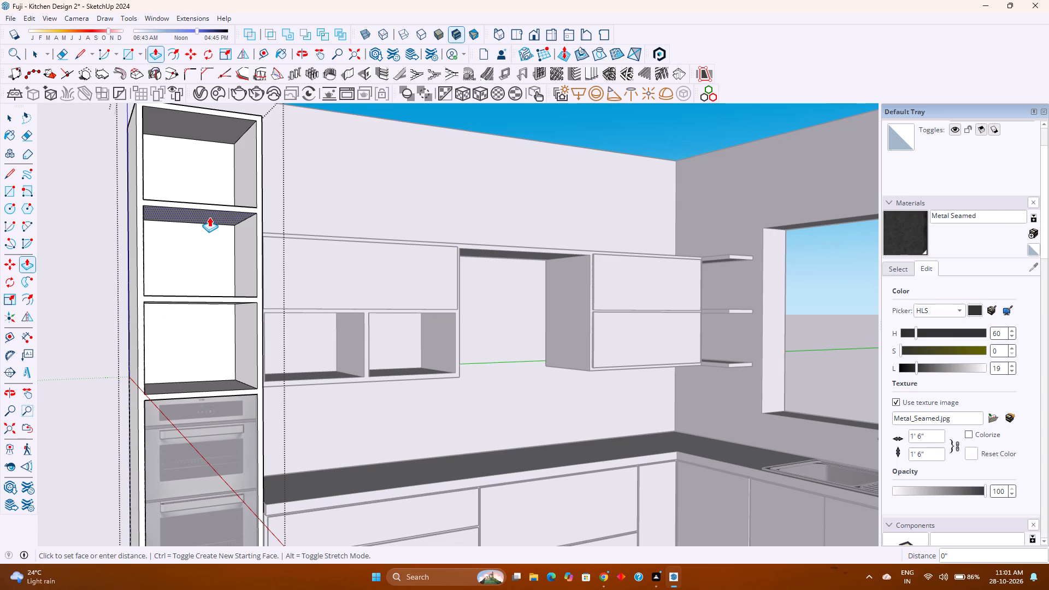
click(491, 250)
Push/Pull the uppermost shelf's top face down about 4 3/16" to the level of the wall cabinets' top.
middle_drag(318, 247, 315, 342)
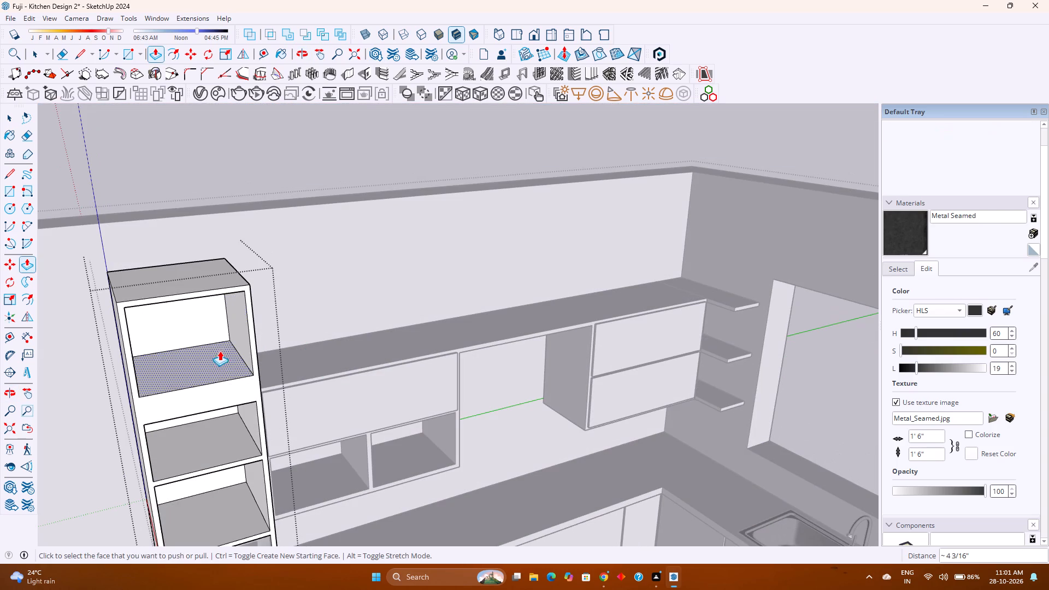
click(215, 359)
click(315, 365)
Push/Pull the underside of the tall cabinet's second shelf from the top down about 1 13/16" to match the wall cabinet's middle panel.
shift+middle_drag(240, 418, 257, 304)
middle_drag(293, 338, 281, 279)
shift+middle_drag(251, 261, 302, 351)
middle_drag(254, 339, 261, 285)
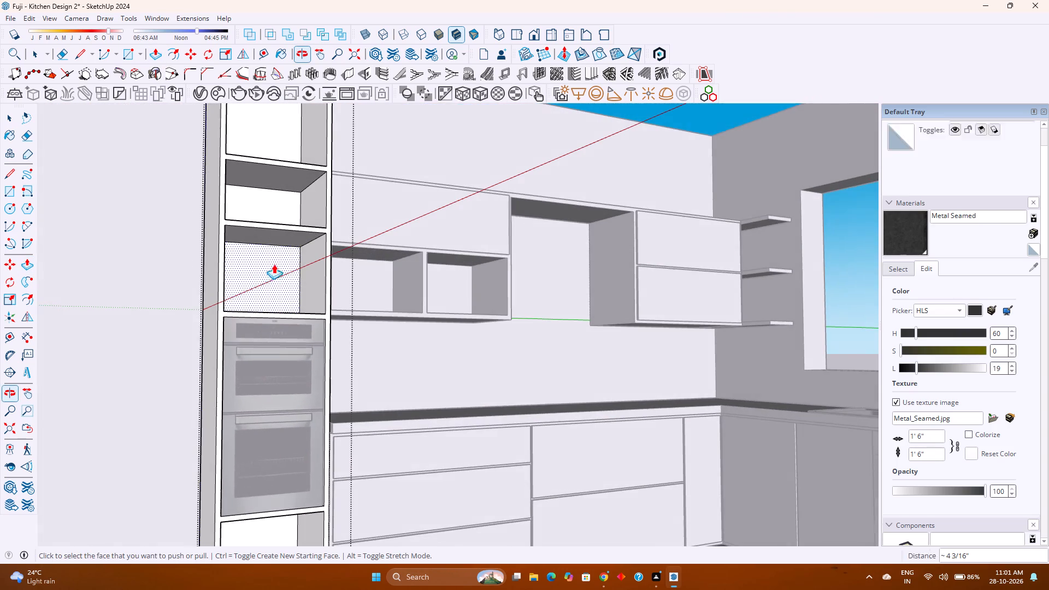
click(277, 238)
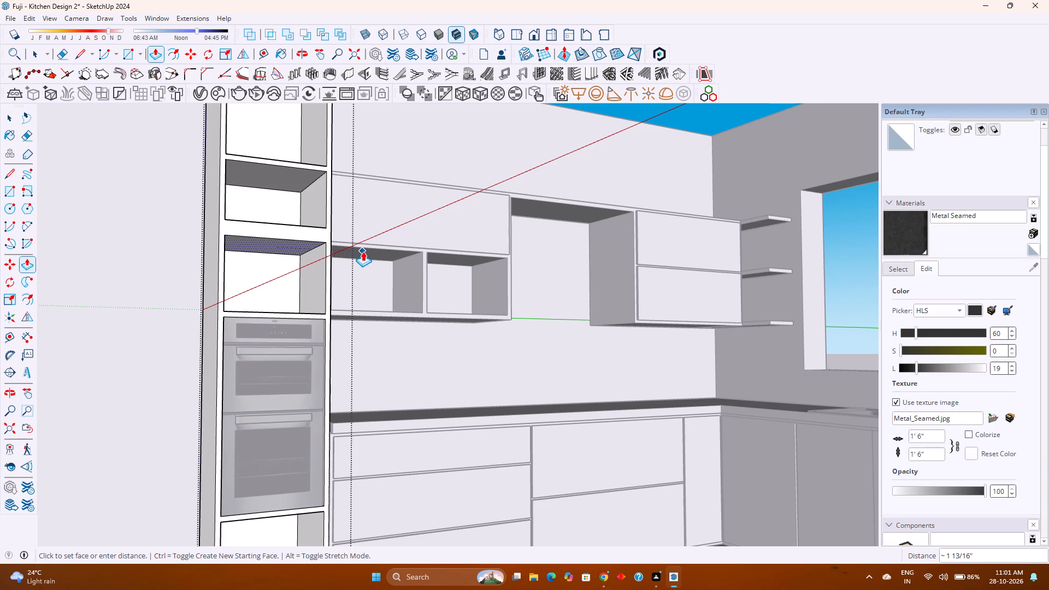
click(363, 251)
Push/Pull the second shelf's top face down about 1 13/16" to the lower corner of the adjoining wall cabinet's front, and leave the group.
middle_drag(334, 248, 363, 339)
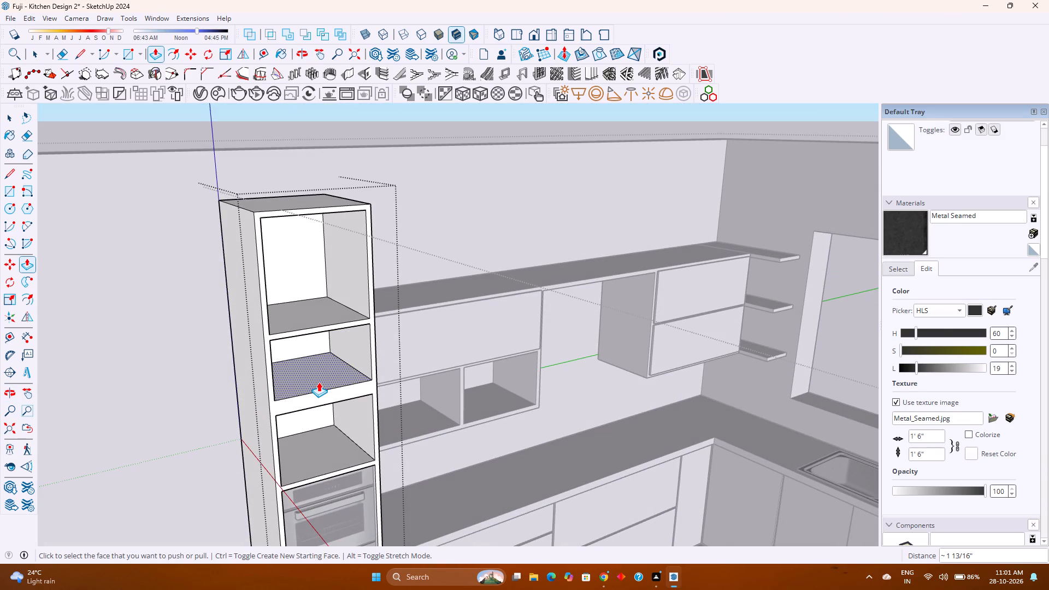
key(Escape)
click(309, 383)
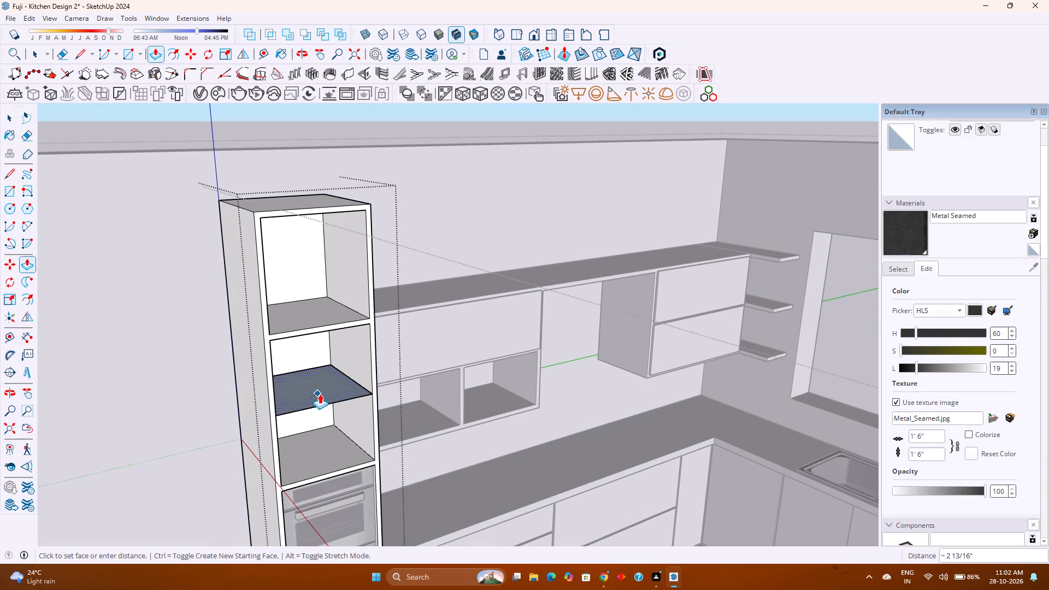
scroll(384, 387, up, 5)
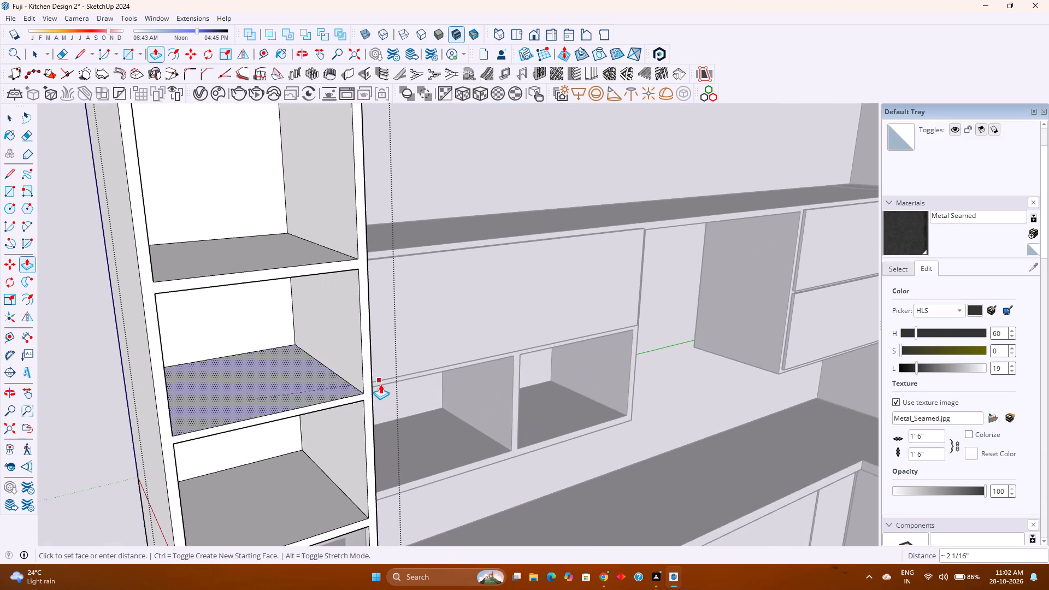
scroll(380, 384, up, 2)
middle_drag(380, 384, 280, 293)
middle_click(279, 292)
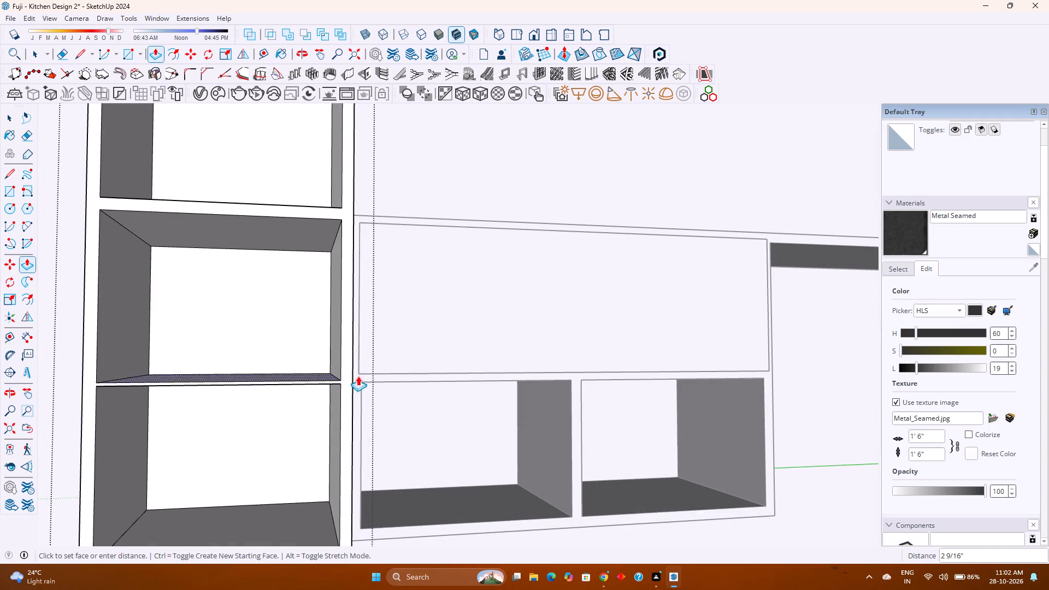
scroll(364, 371, up, 8)
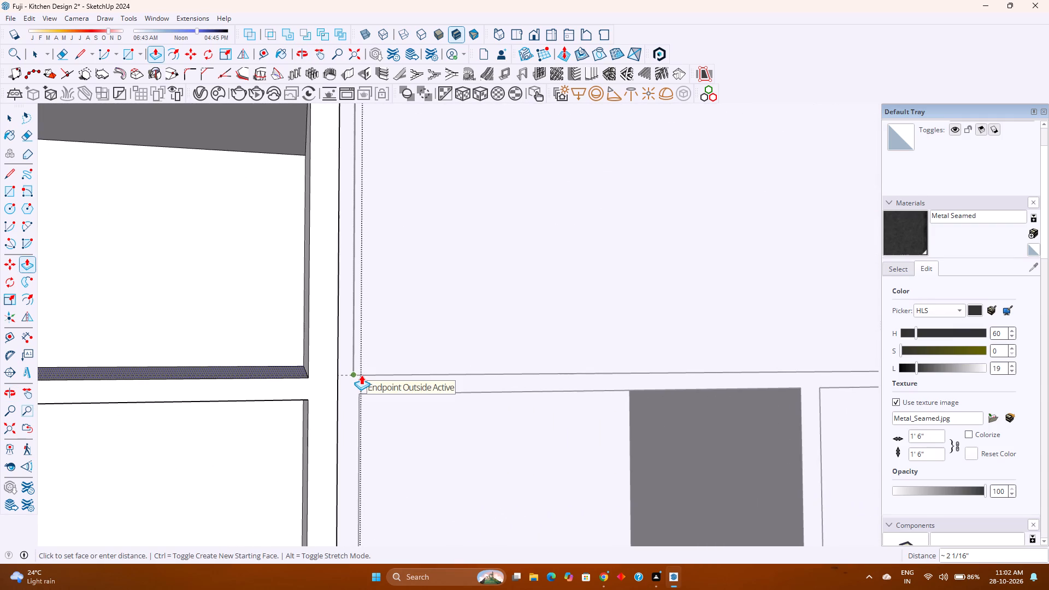
key(k)
scroll(362, 368, up, 2)
click(362, 368)
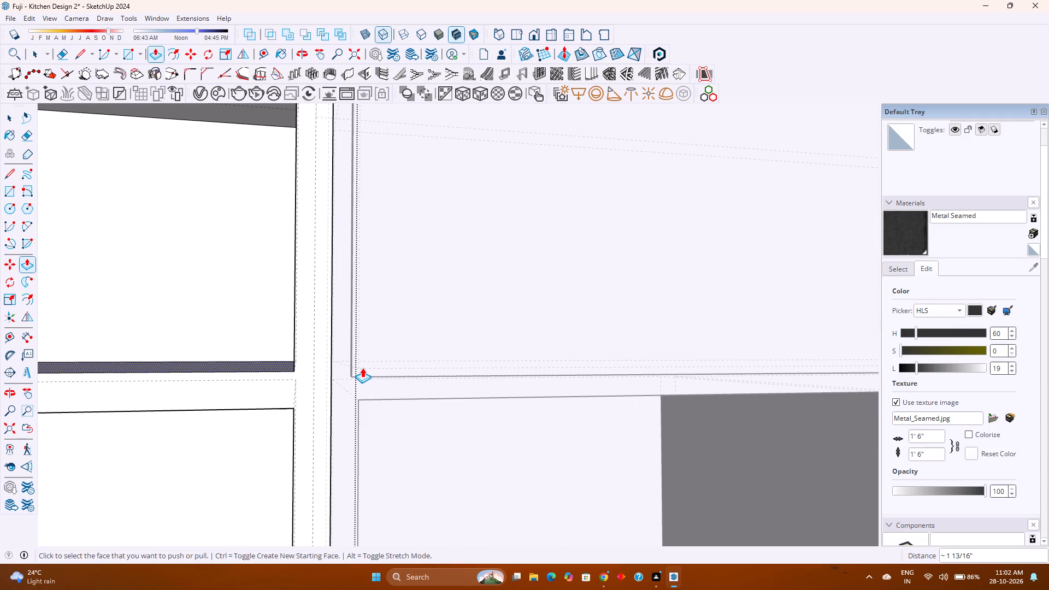
key(space)
key(Escape)
scroll(361, 368, down, 8)
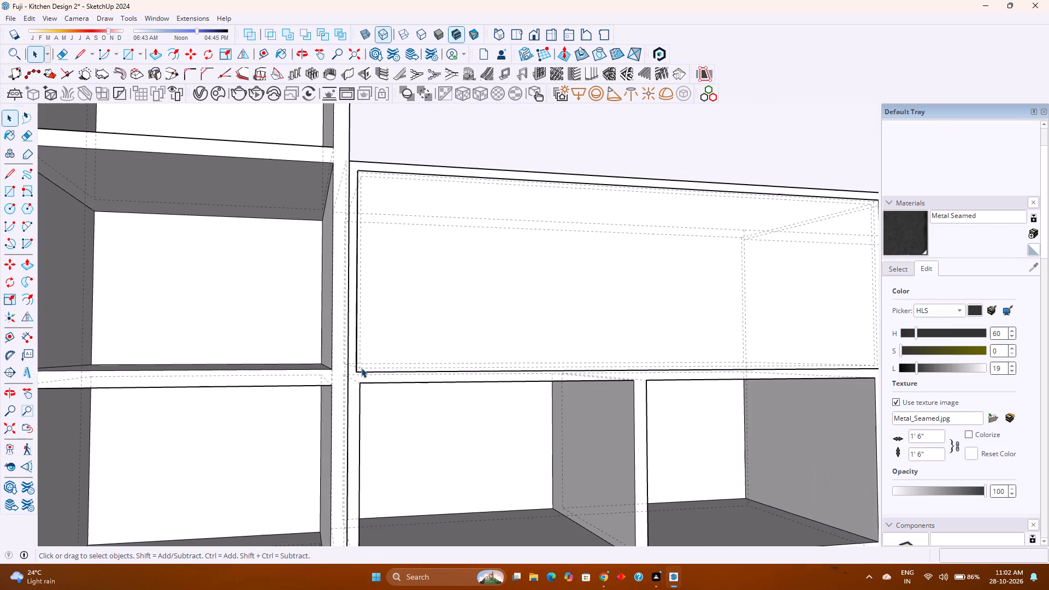
key(k)
Examine the tall cabinet's shelf alignment with the wall cabinets, up close and across the whole kitchen.
scroll(359, 367, down, 6)
middle_drag(350, 367, 389, 399)
middle_click(389, 399)
scroll(391, 393, down, 1)
shift+middle_drag(388, 374, 315, 435)
middle_drag(305, 429, 326, 435)
scroll(319, 411, down, 2)
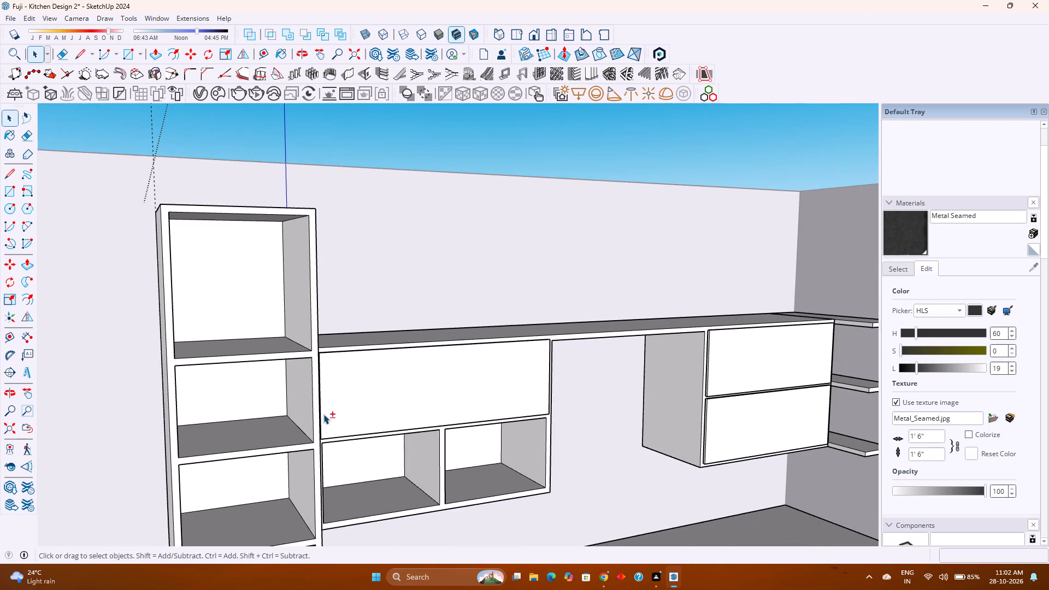
shift+middle_drag(327, 415, 293, 352)
middle_drag(296, 352, 587, 328)
middle_click(602, 325)
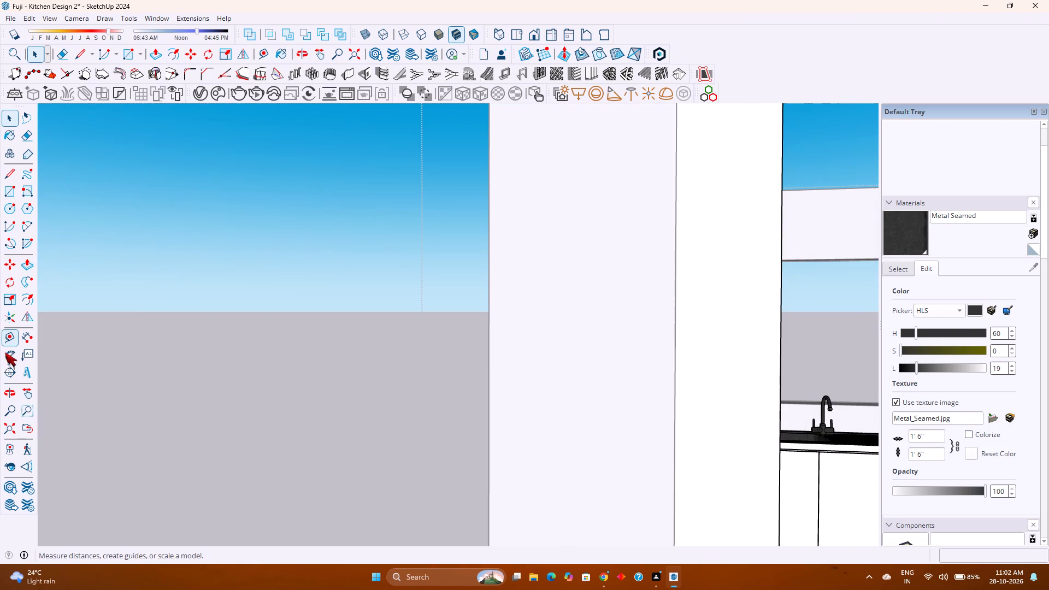
click(8, 427)
shift+middle_drag(299, 326, 374, 400)
middle_drag(361, 400, 329, 419)
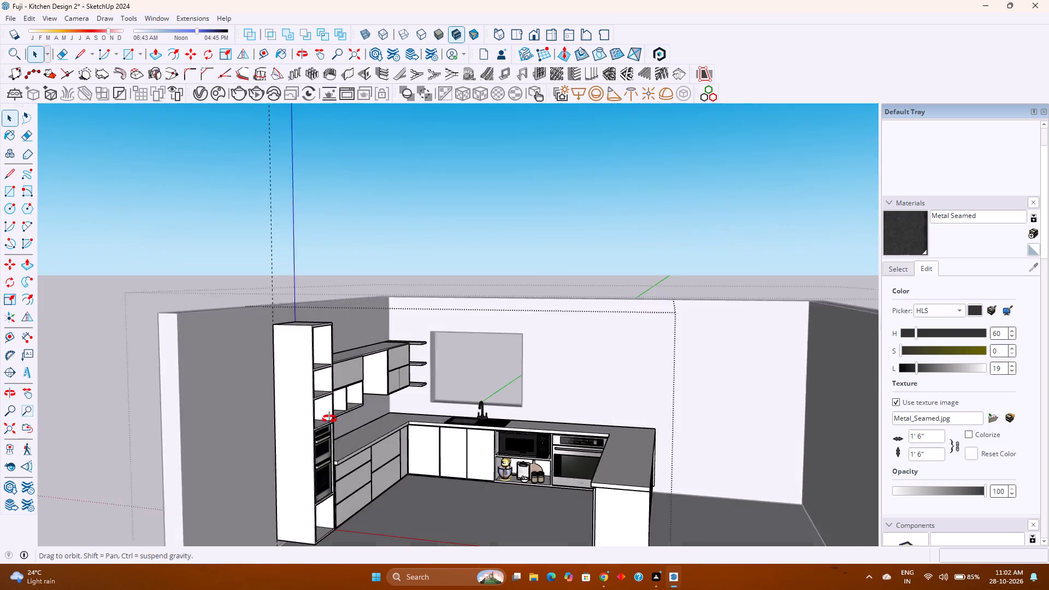
middle_drag(329, 419, 274, 412)
scroll(300, 385, up, 4)
middle_drag(309, 407, 281, 410)
shift+middle_click(281, 410)
scroll(278, 408, up, 1)
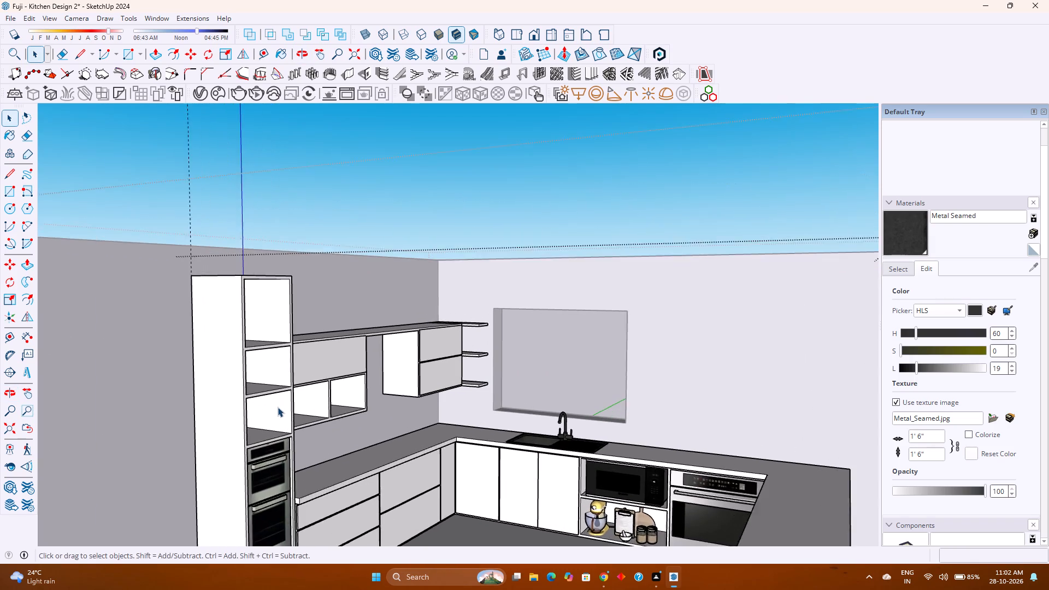
Unhide the last hidden objects, the upper wall cabinets beside the tall cabinet.
scroll(278, 407, up, 6)
middle_drag(275, 403, 168, 400)
middle_click(168, 400)
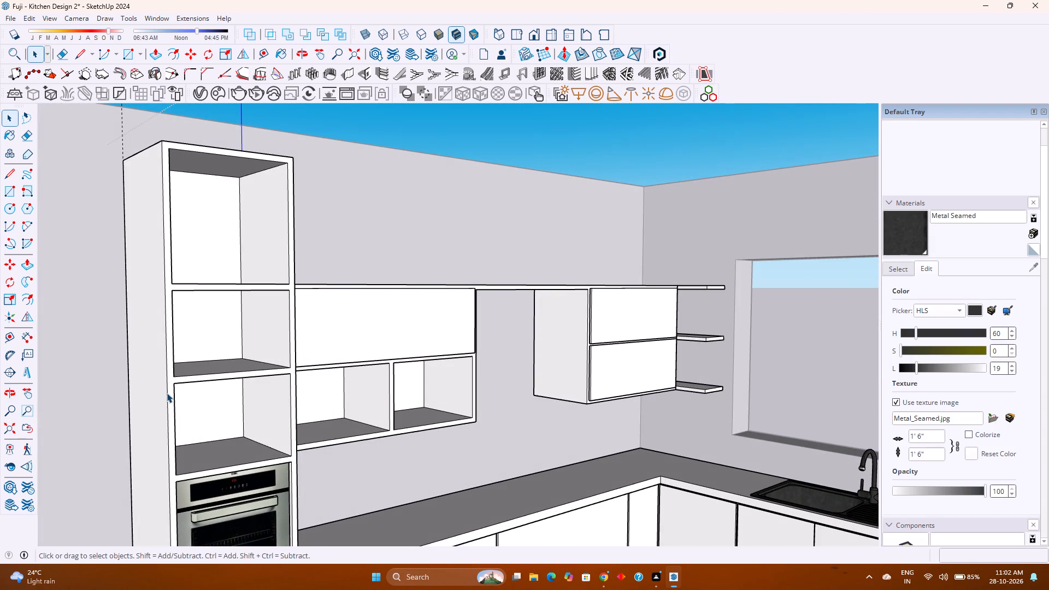
click(33, 23)
click(135, 198)
click(231, 213)
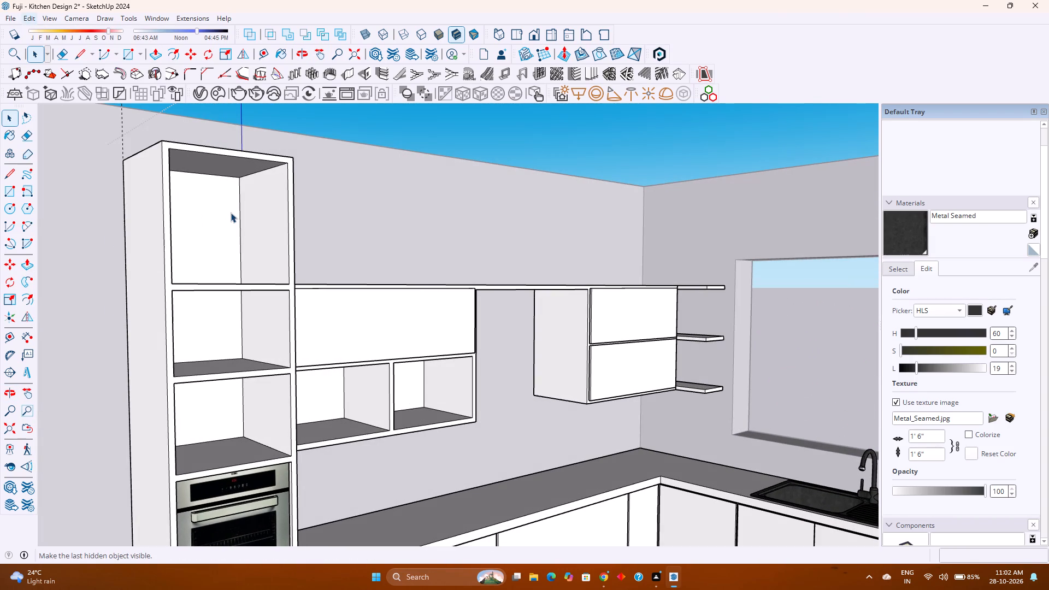
Open the tall cabinet group and check the heights of the two open compartments above the oven, without placing dimensions.
middle_drag(245, 369, 214, 363)
middle_click(214, 363)
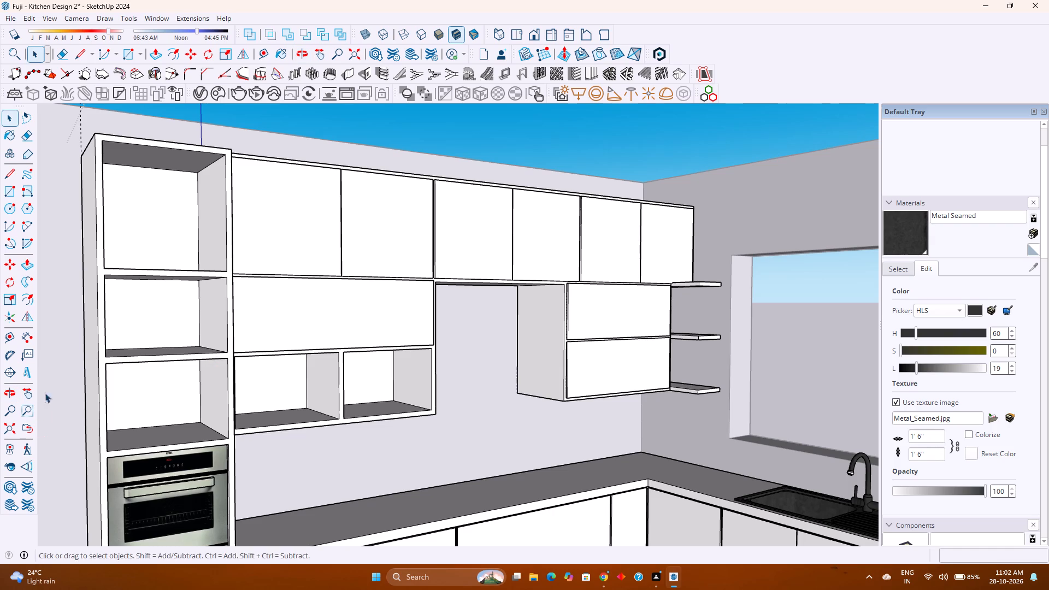
double_click(170, 357)
scroll(170, 357, up, 3)
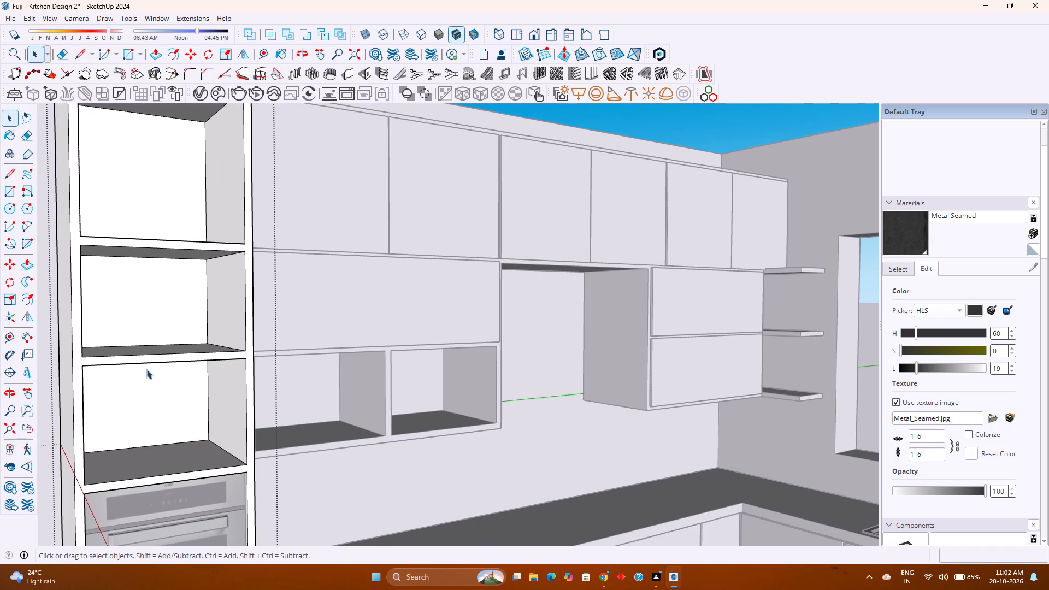
click(32, 337)
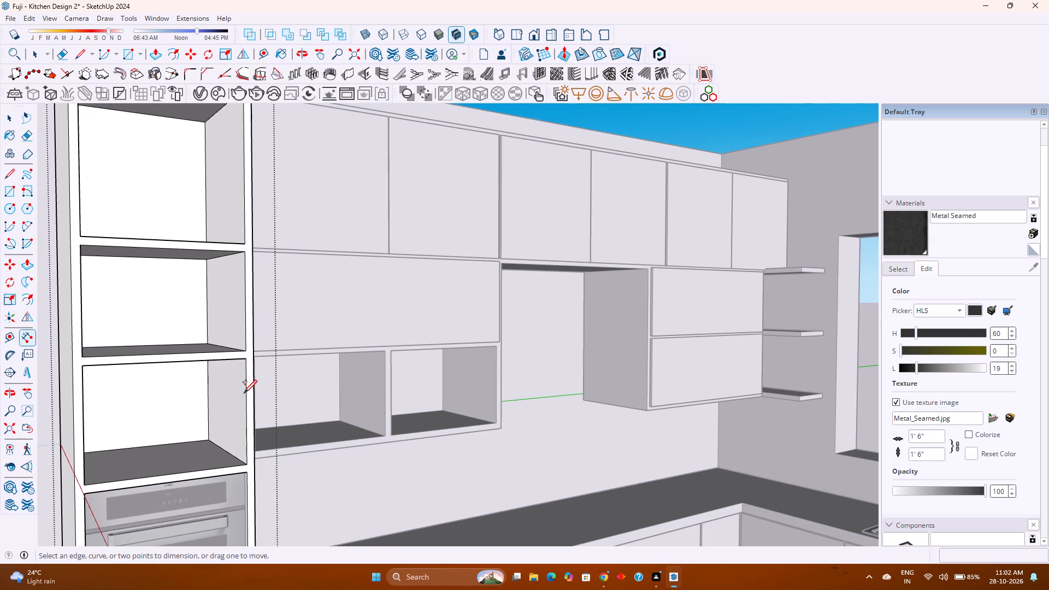
click(247, 387)
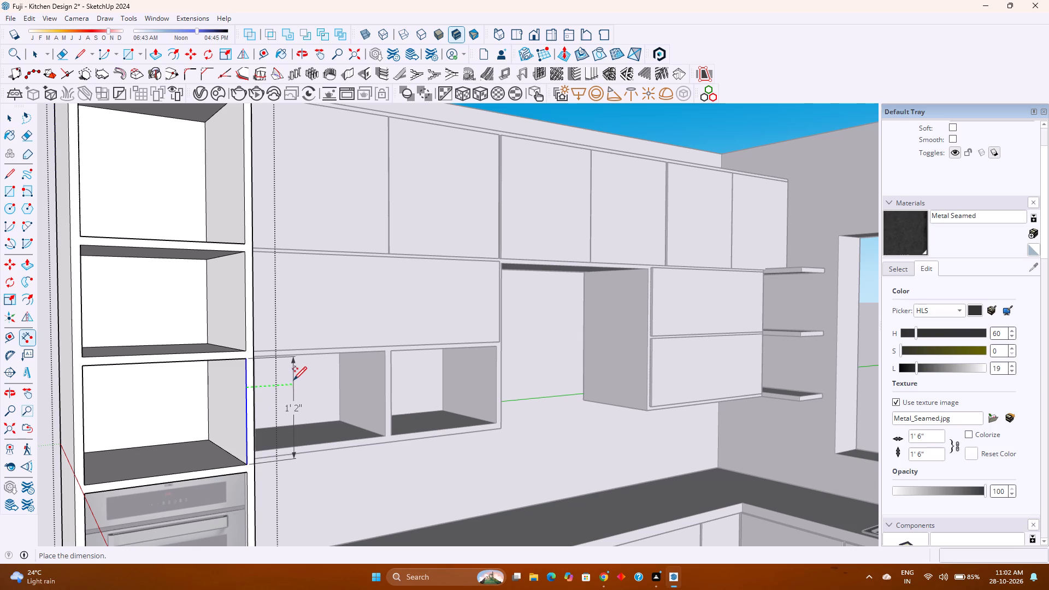
key(Escape)
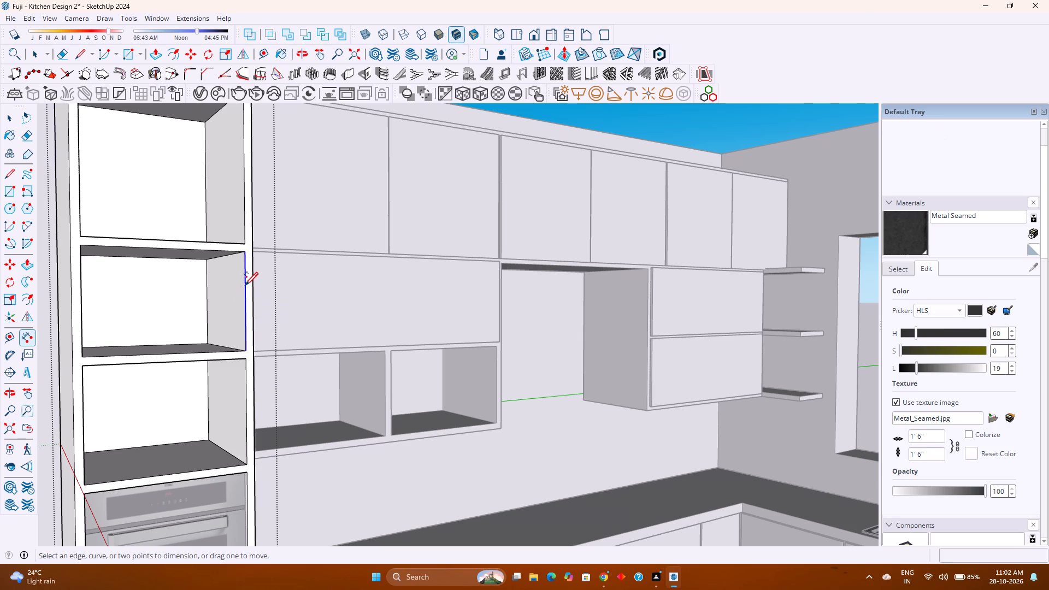
click(245, 285)
key(Escape)
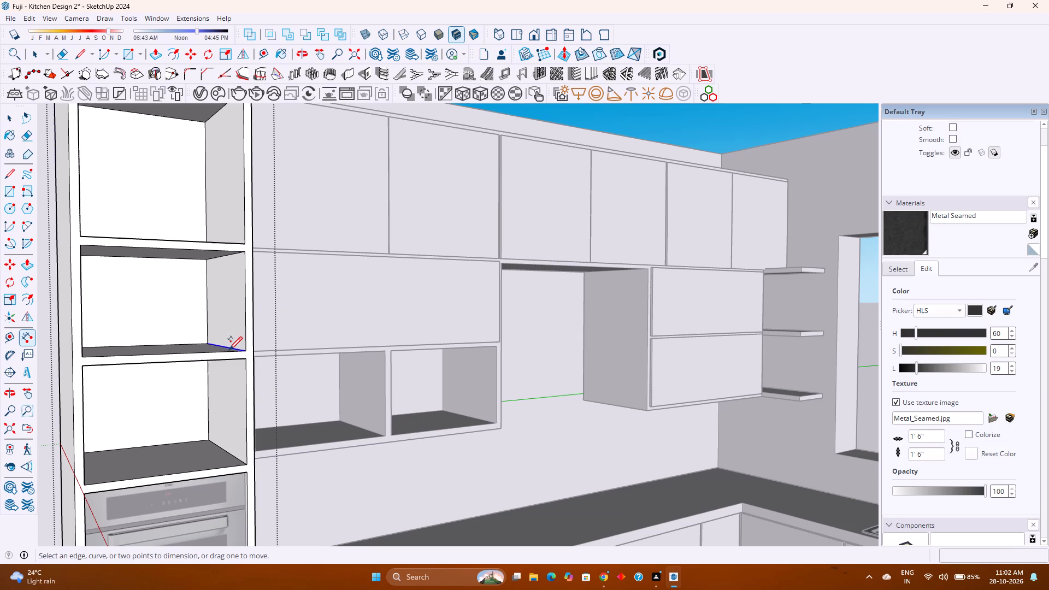
Push/Pull the underside of the shelf between the tall cabinet's two lower open compartments down 0.5".
scroll(184, 377, up, 3)
key(p)
scroll(188, 373, up, 2)
middle_drag(188, 373, 191, 359)
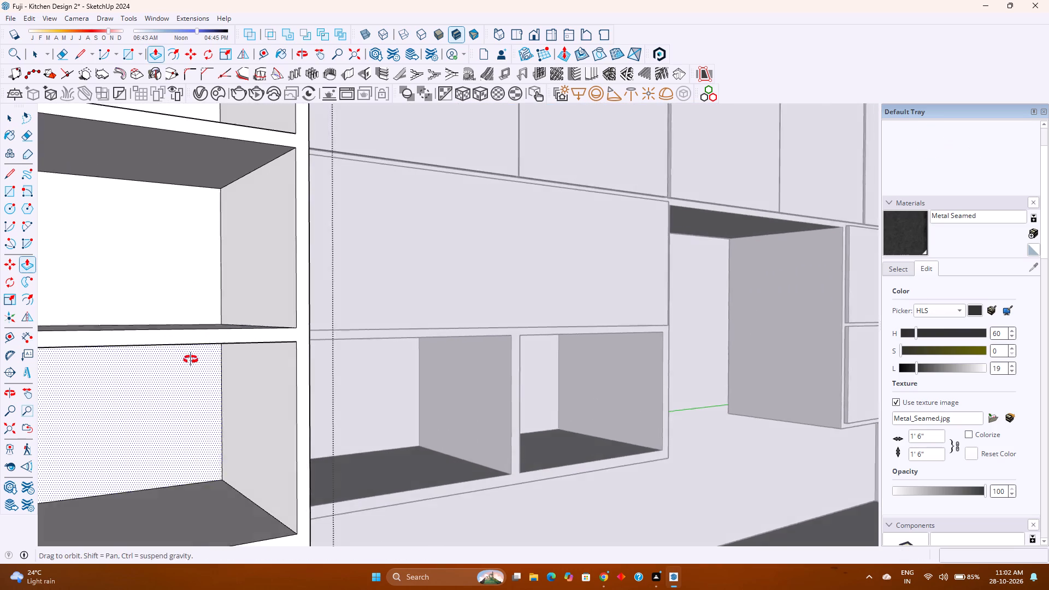
middle_drag(191, 359, 198, 332)
middle_click(198, 332)
click(207, 318)
key(0)
text(.5)
key(Return)
Push/Pull the top face of that same shelf down 0.5".
middle_drag(209, 337, 243, 439)
middle_click(243, 440)
click(220, 355)
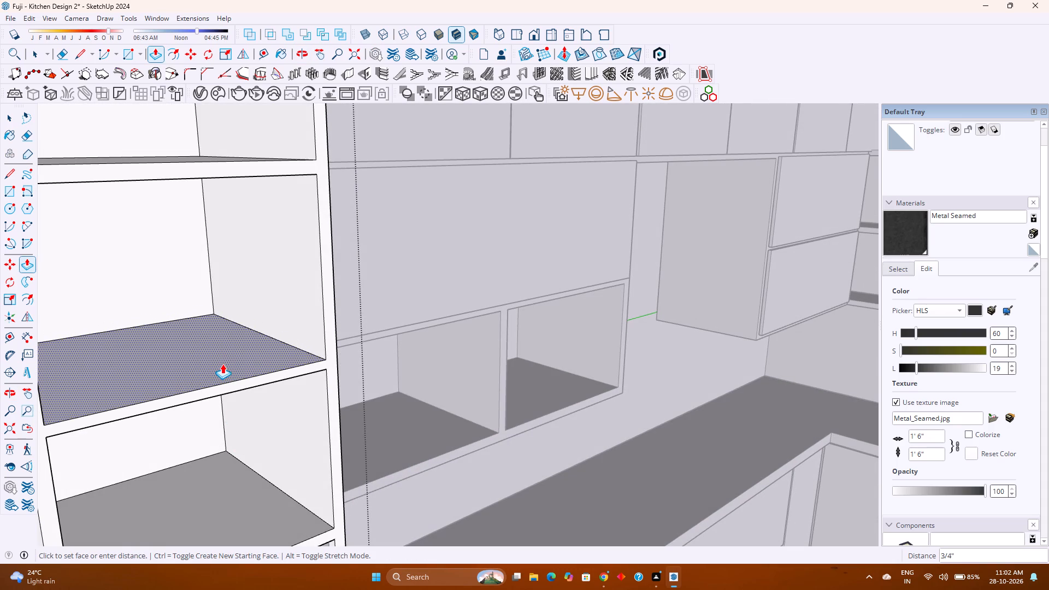
text(0.5)
key(Return)
key(space)
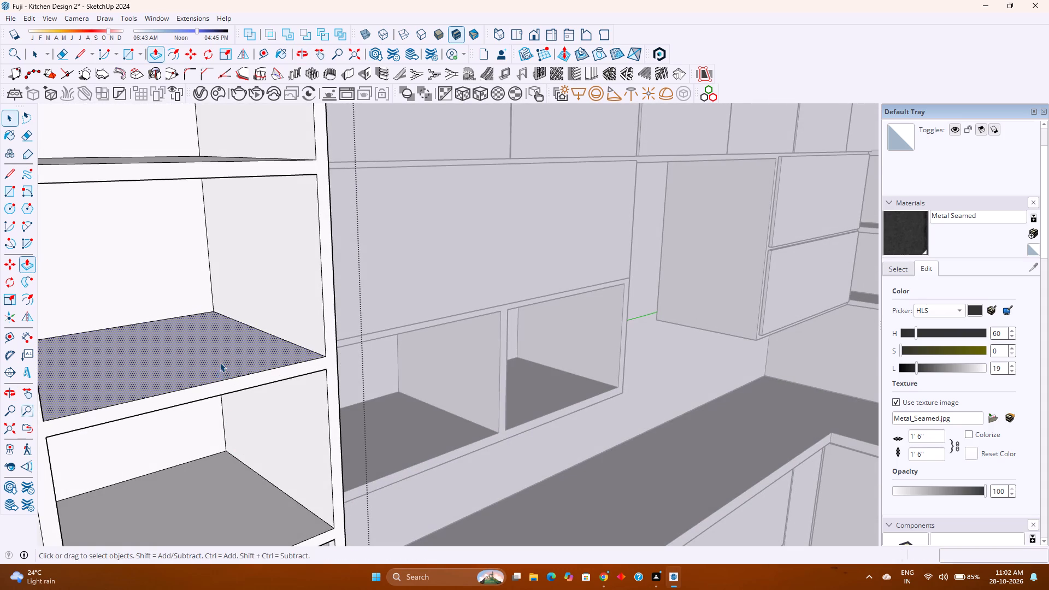
Recheck the heights of the two open compartments around the shelf without placing dimensions, and leave the group.
scroll(220, 362, down, 2)
shift+middle_drag(229, 417, 273, 351)
shift+middle_drag(282, 340, 287, 335)
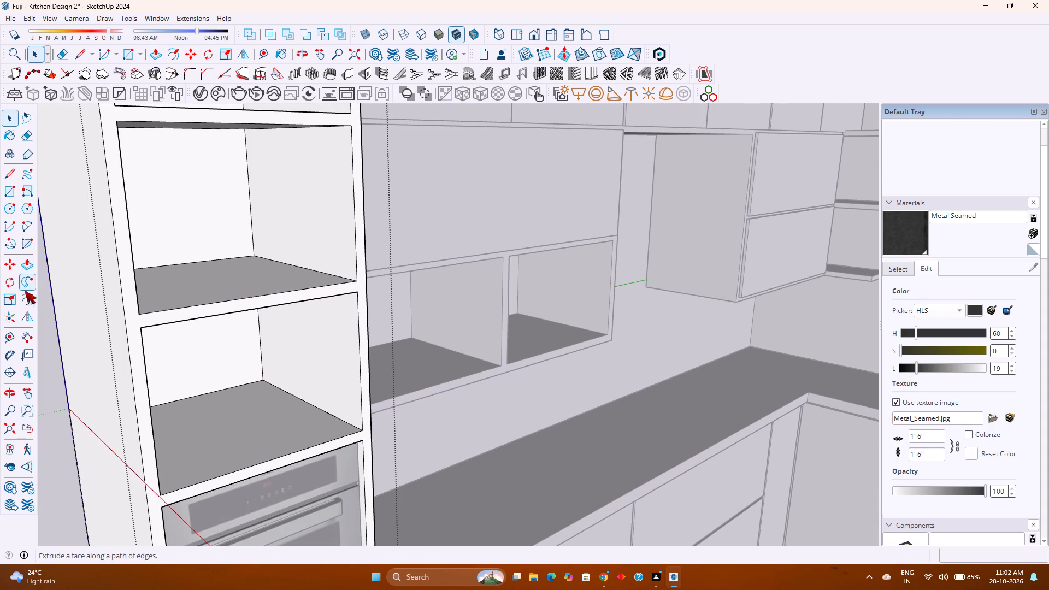
click(22, 332)
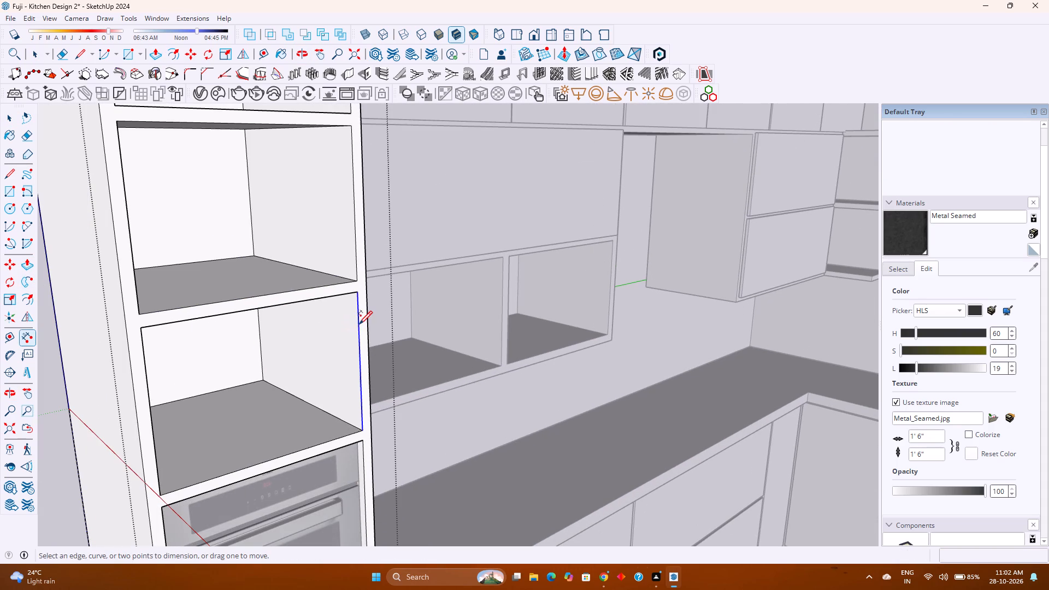
click(357, 322)
key(Escape)
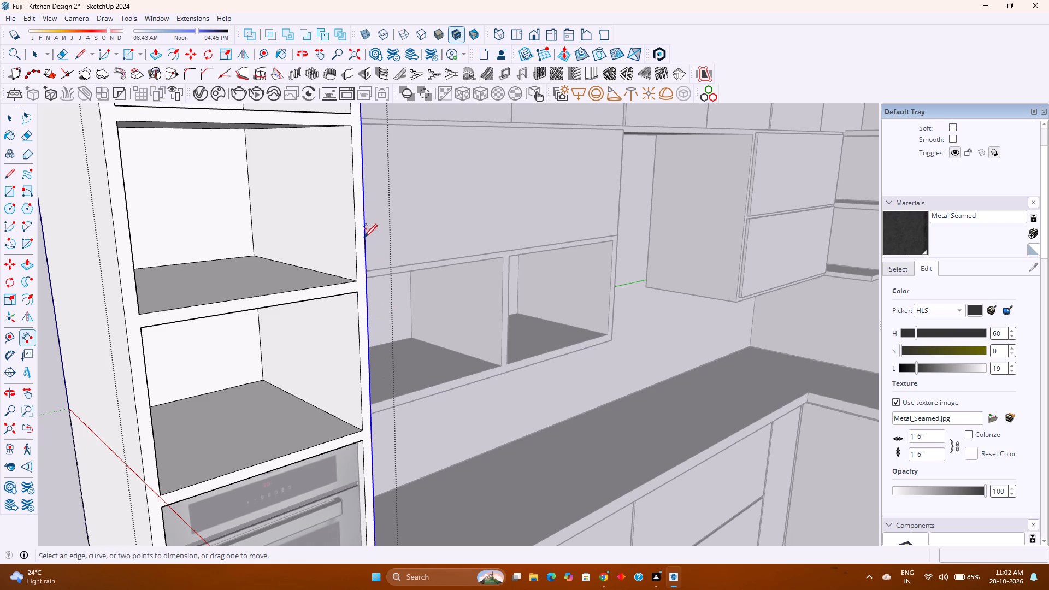
click(352, 228)
click(355, 225)
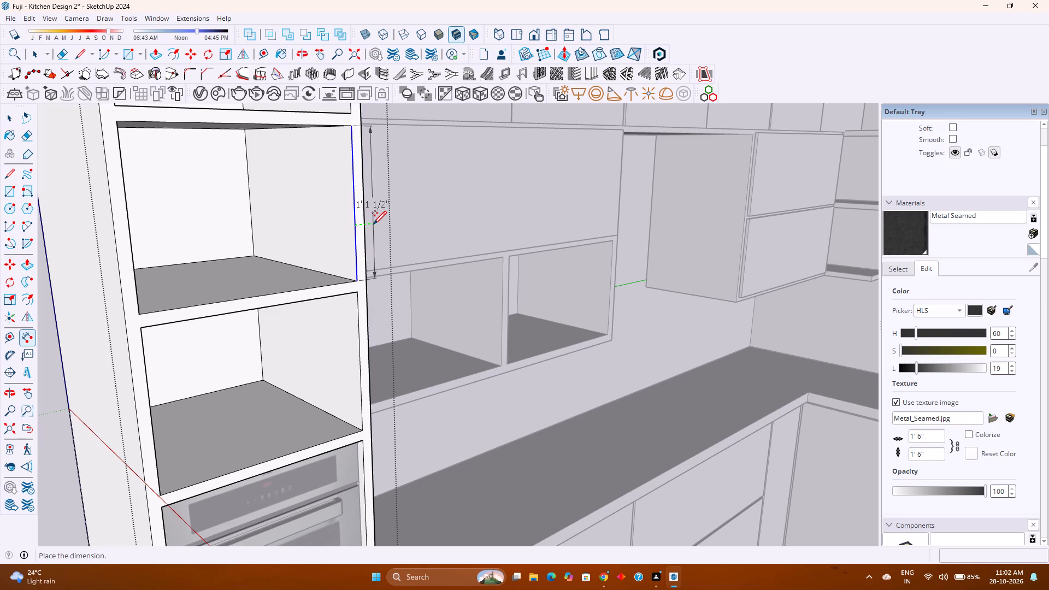
key(Escape)
key(space)
key(Escape)
Save the kitchen design model.
scroll(426, 288, down, 2)
shift+middle_drag(426, 290, 474, 388)
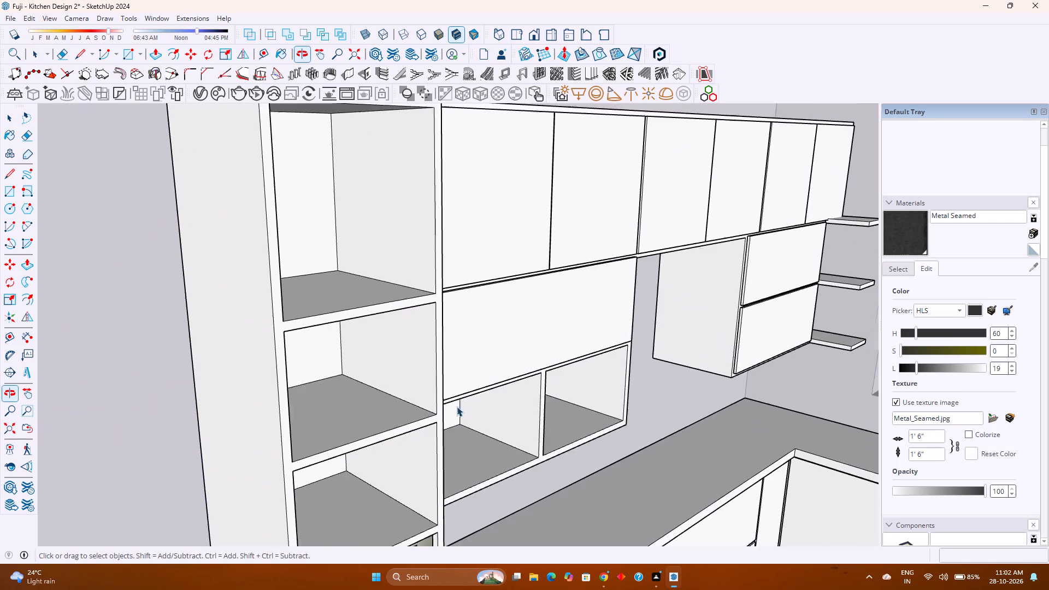
middle_drag(450, 407, 432, 358)
middle_click(432, 358)
scroll(427, 350, down, 2)
shift+middle_drag(427, 349, 488, 447)
shift+middle_click(488, 447)
key(ctrl+s)
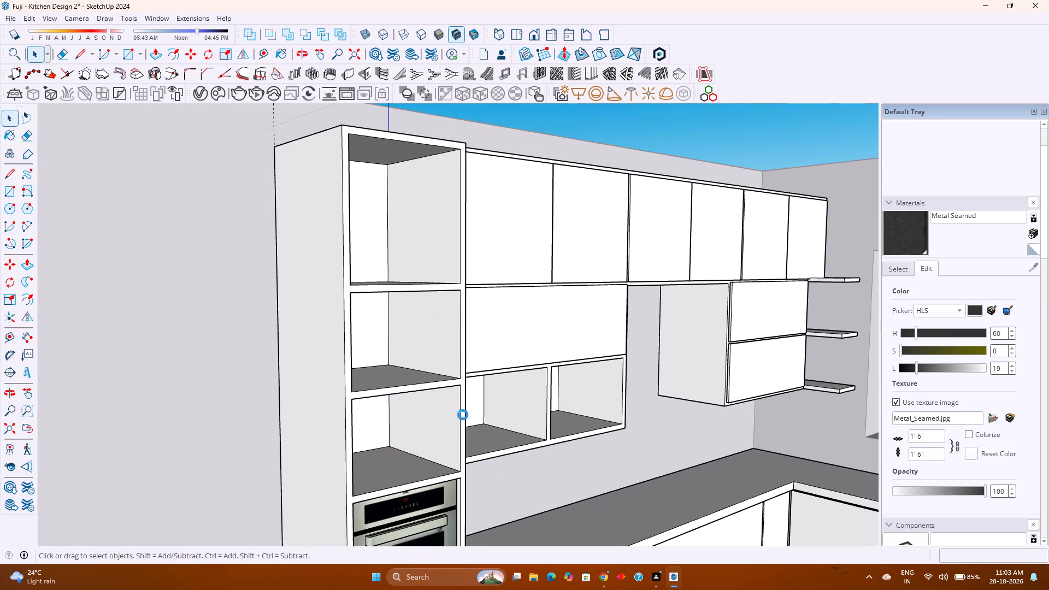
scroll(463, 411, down, 1)
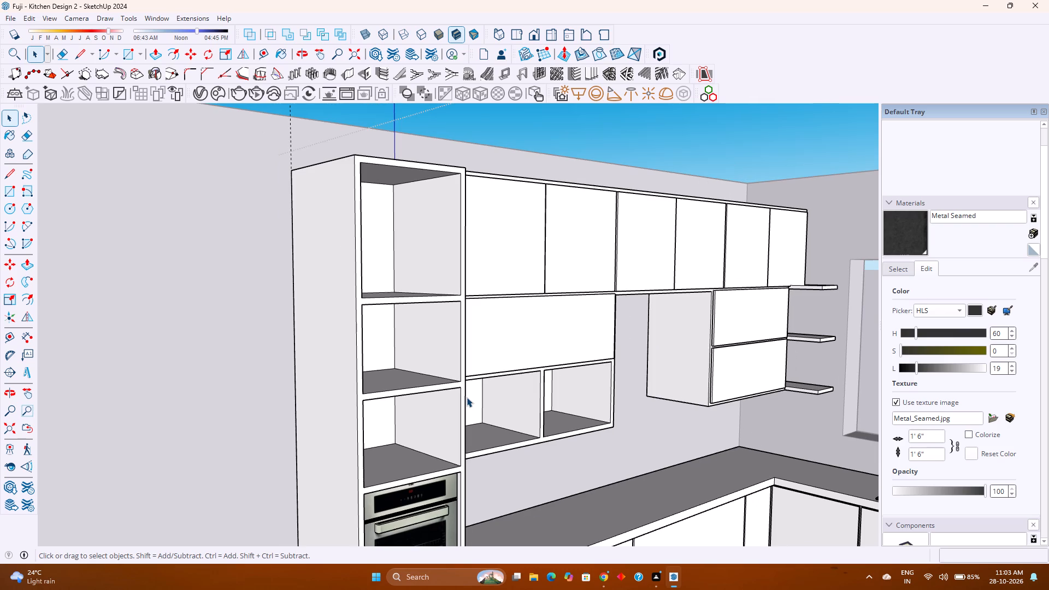
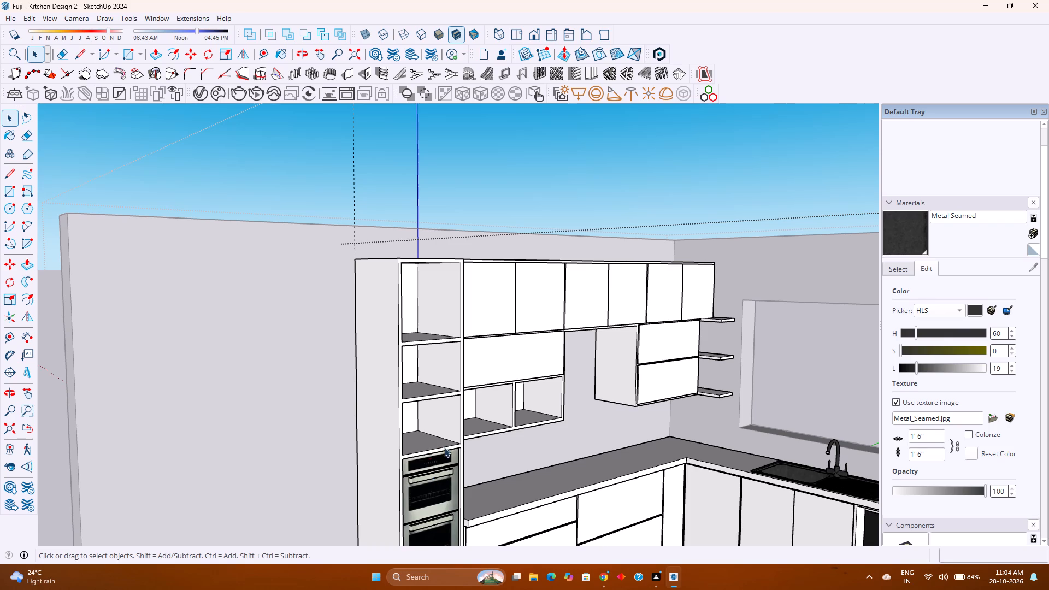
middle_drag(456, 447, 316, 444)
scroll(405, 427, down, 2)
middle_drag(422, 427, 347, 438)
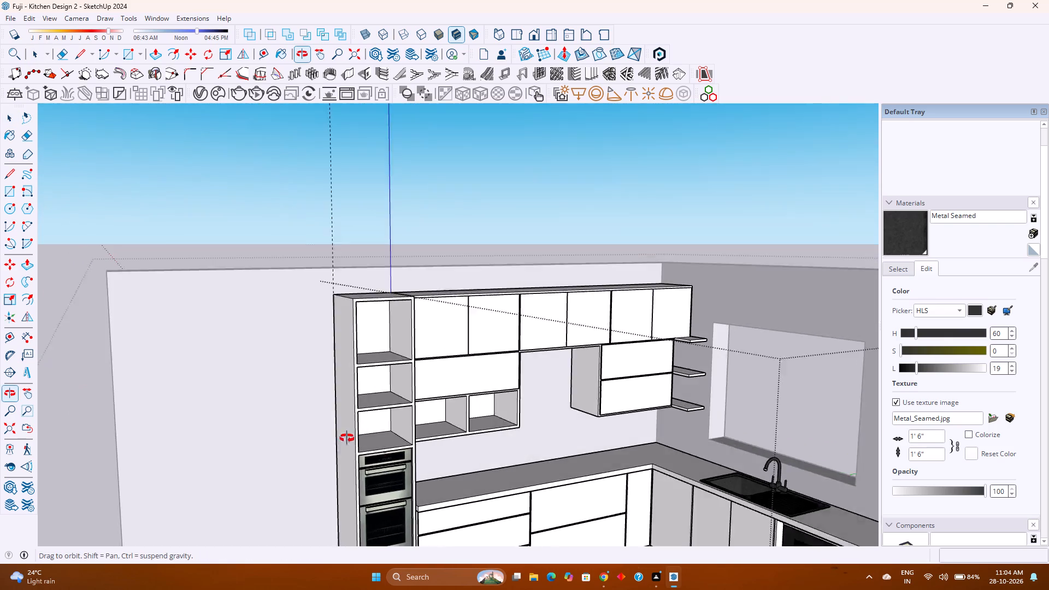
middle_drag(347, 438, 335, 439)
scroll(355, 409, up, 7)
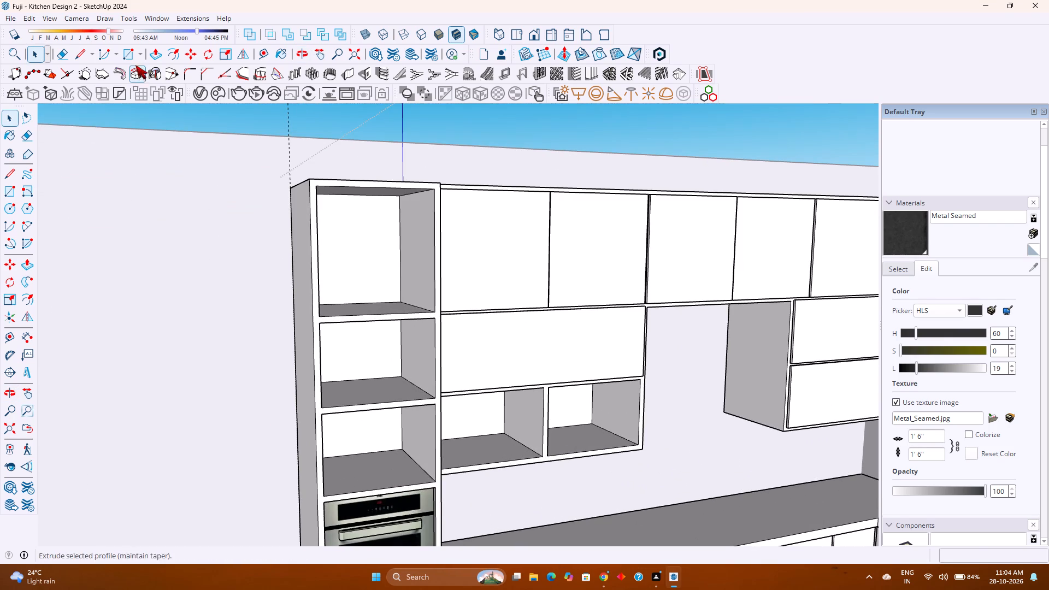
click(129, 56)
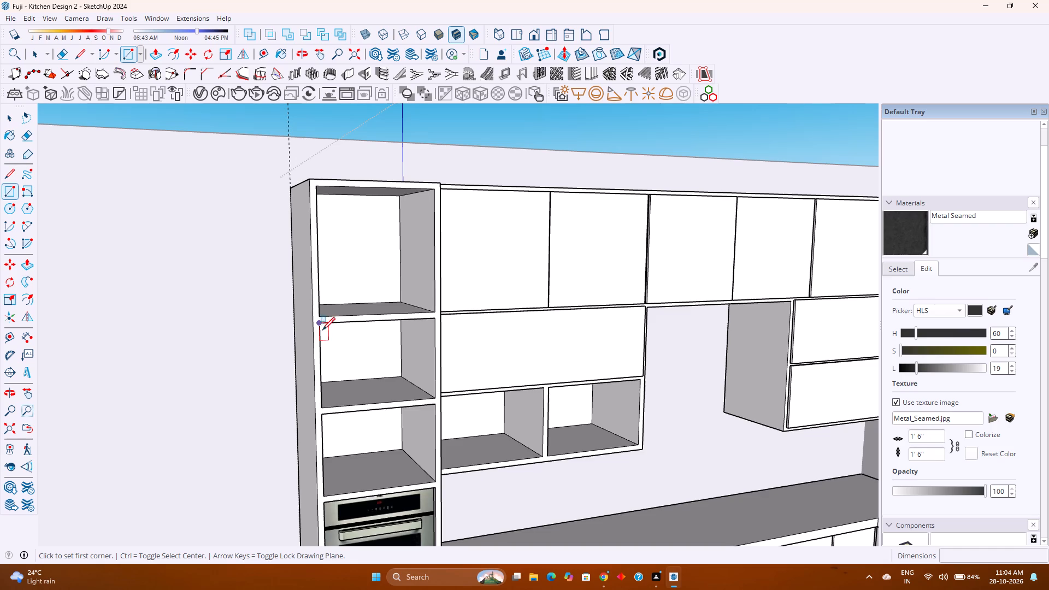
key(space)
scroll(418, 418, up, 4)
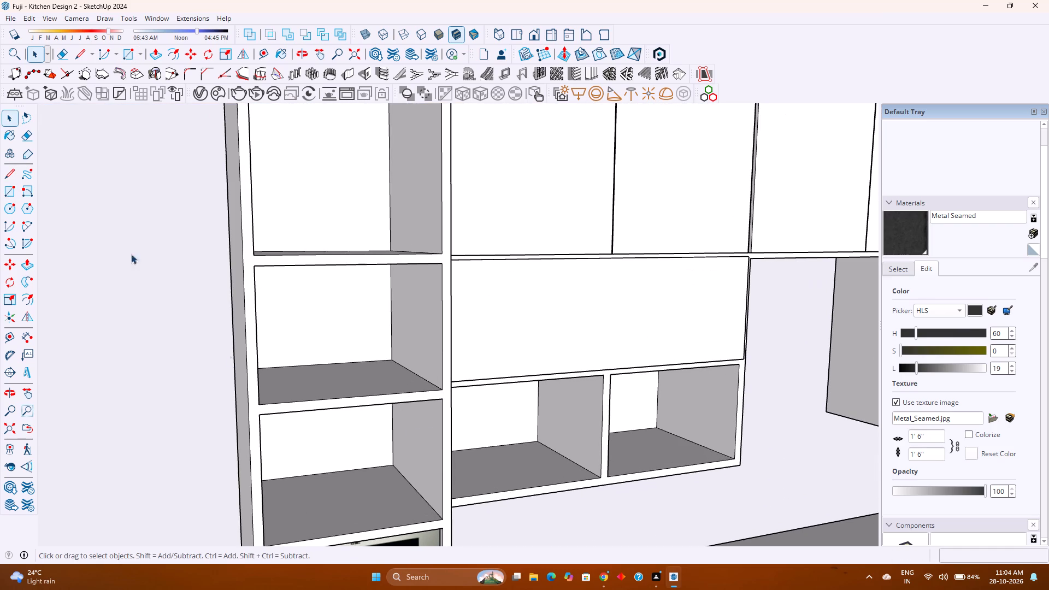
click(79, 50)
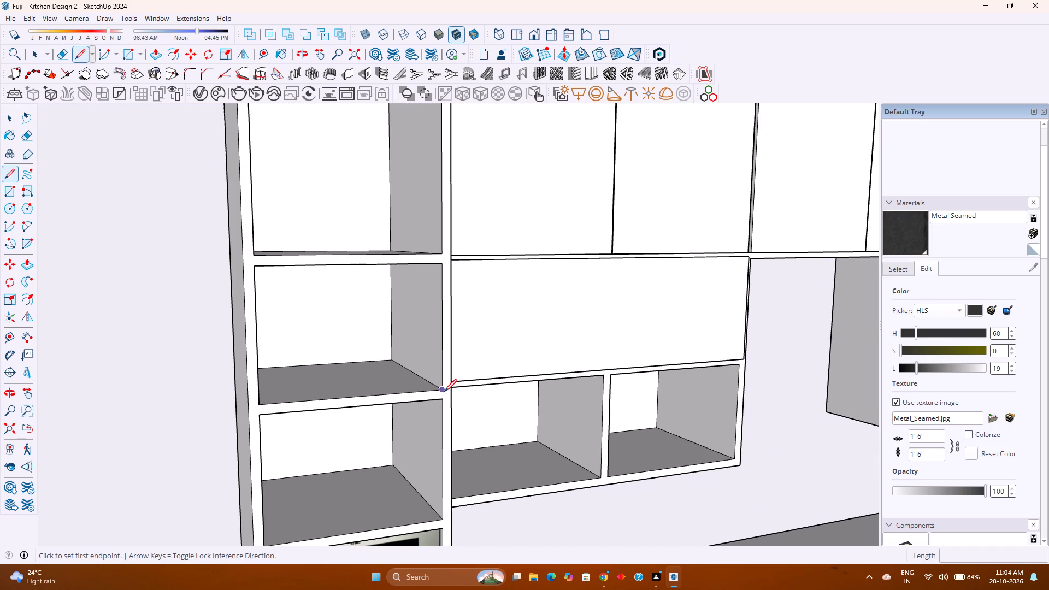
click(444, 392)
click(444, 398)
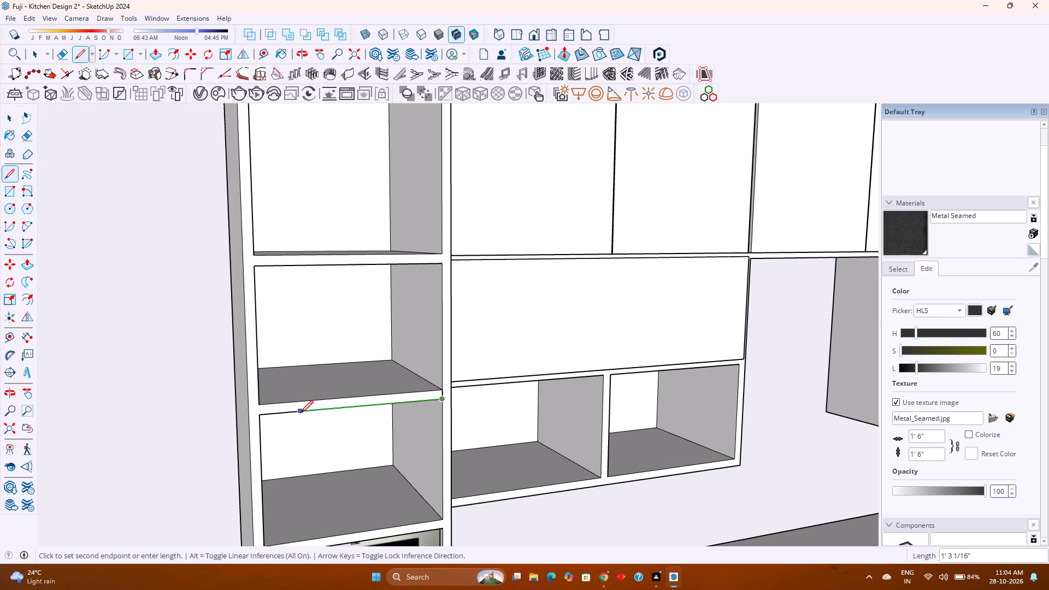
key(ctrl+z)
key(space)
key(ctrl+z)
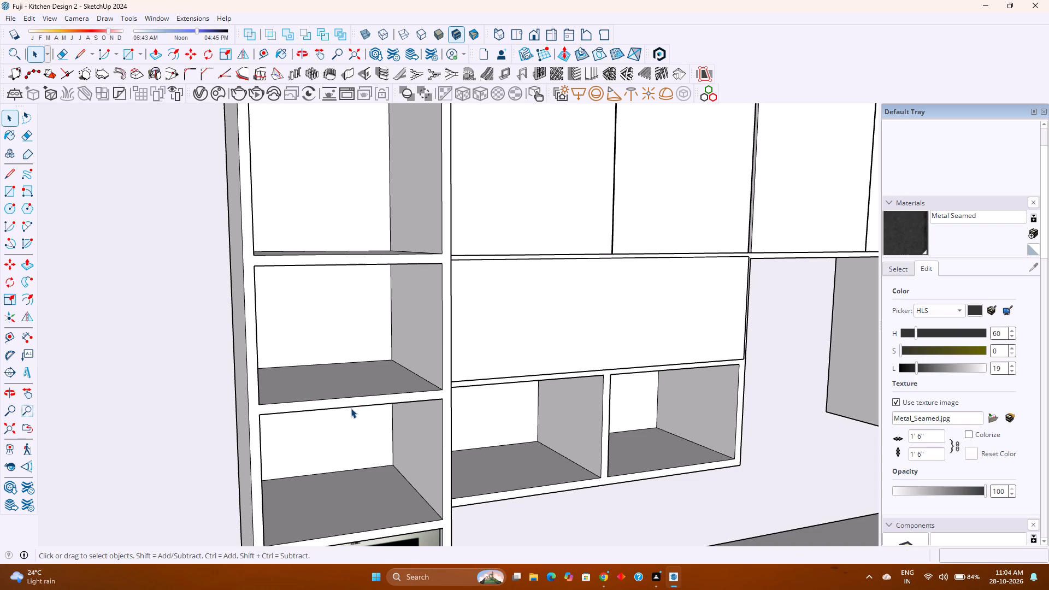
Inside the tall cabinet group, draw 1" vertical lines at both ends of the lower shelf's front face to separate it from the side panels.
click(351, 408)
double_click(353, 406)
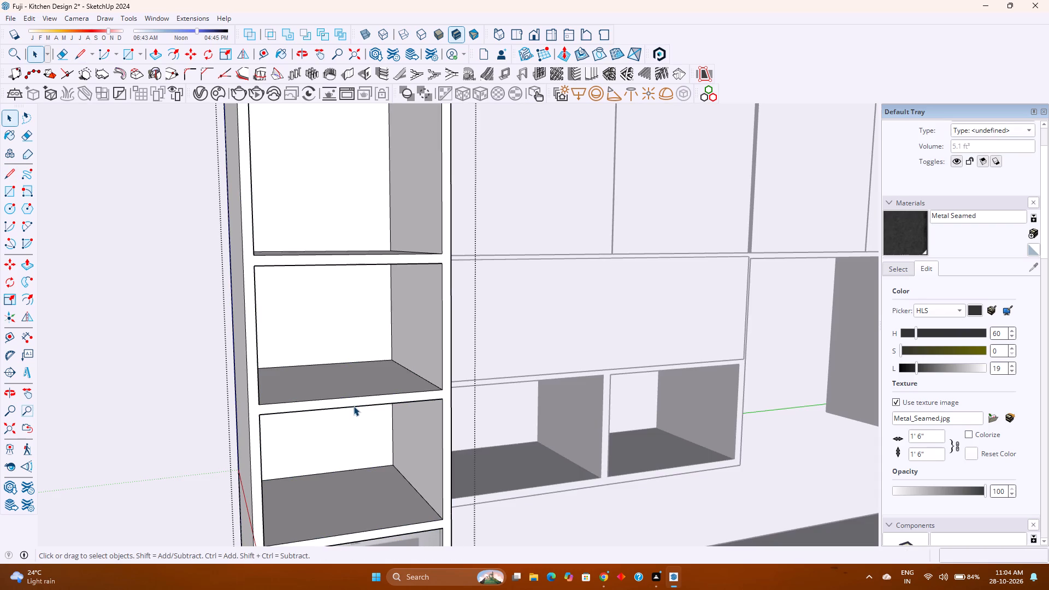
key(l)
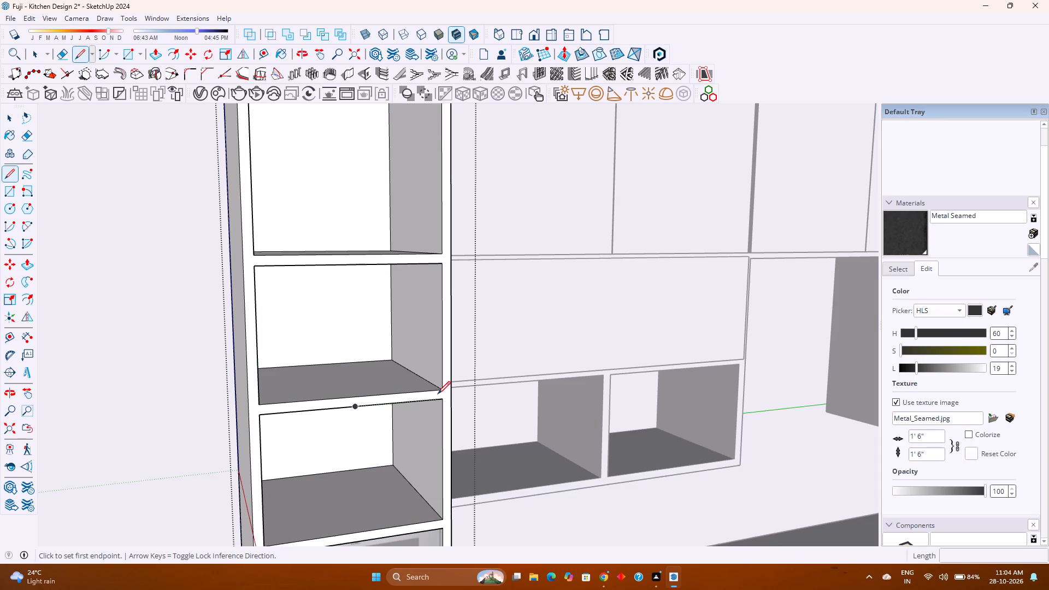
click(443, 390)
click(444, 398)
click(258, 405)
click(262, 412)
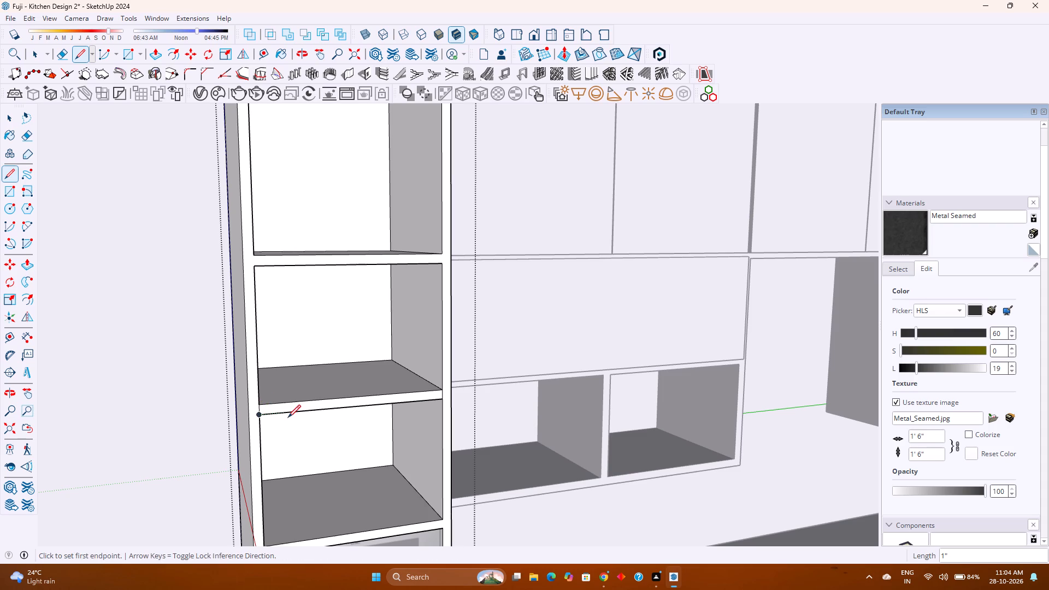
Push/Pull the front face of that lower shelf 0.5" back into the cabinet.
key(p)
click(355, 405)
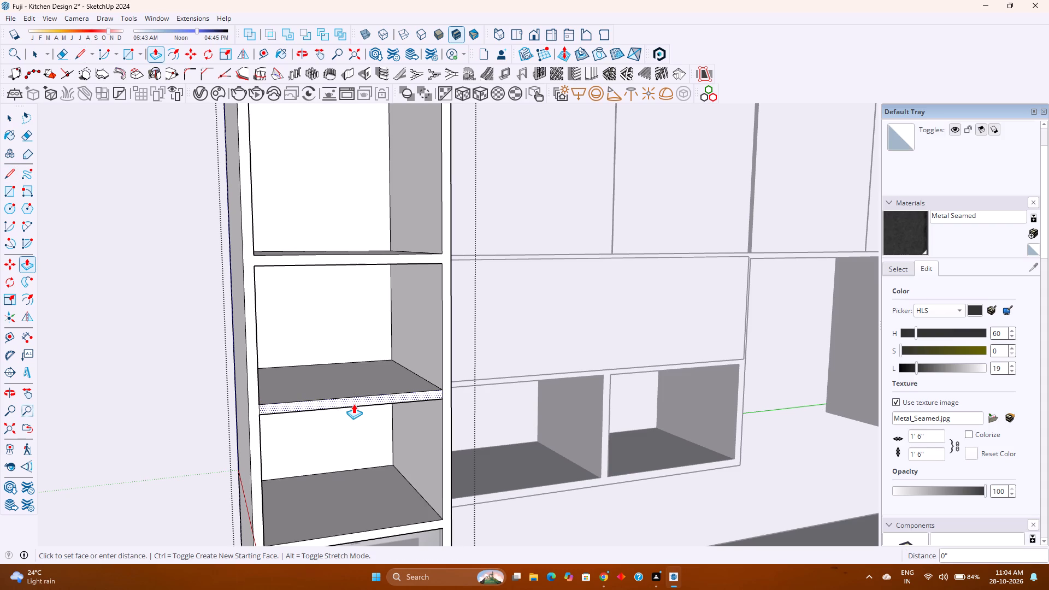
text(0.5)
key(Return)
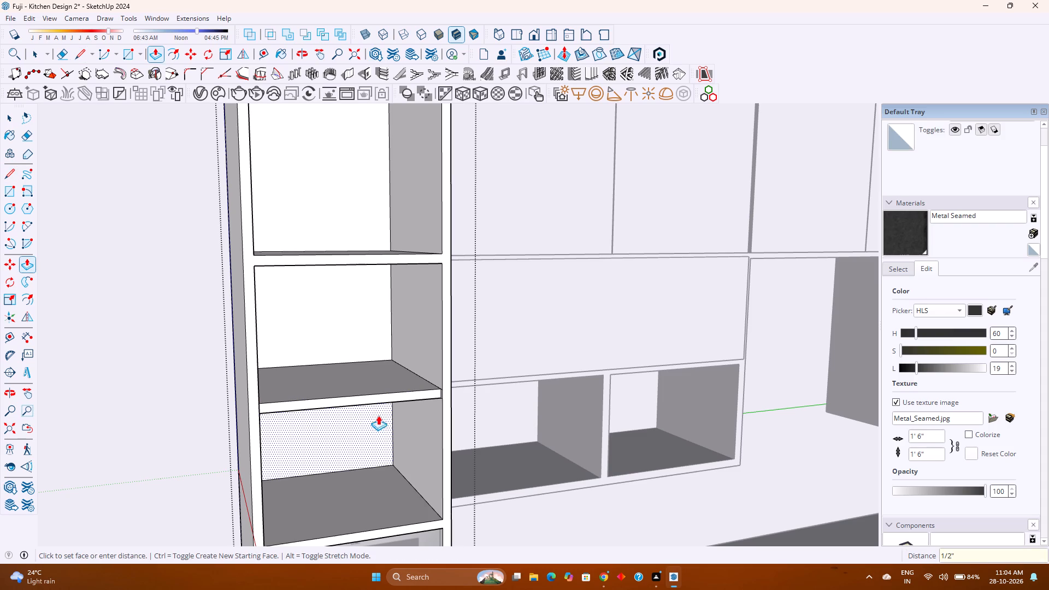
Erase the leftover edges on the cabinet's side panels at both ends of the recessed shelf.
key(e)
scroll(441, 393, up, 14)
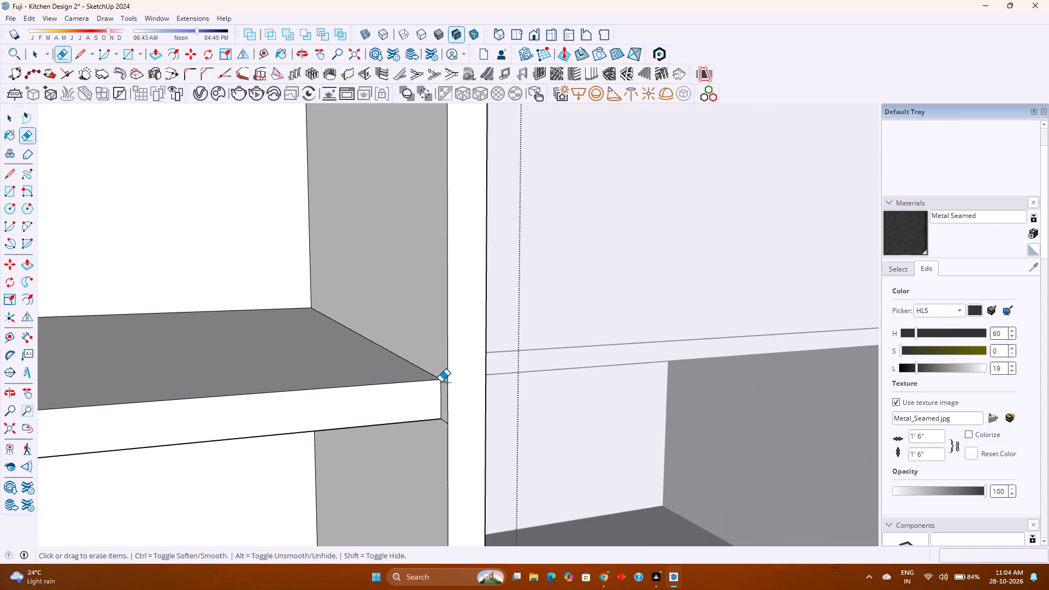
middle_drag(437, 382, 493, 377)
click(449, 381)
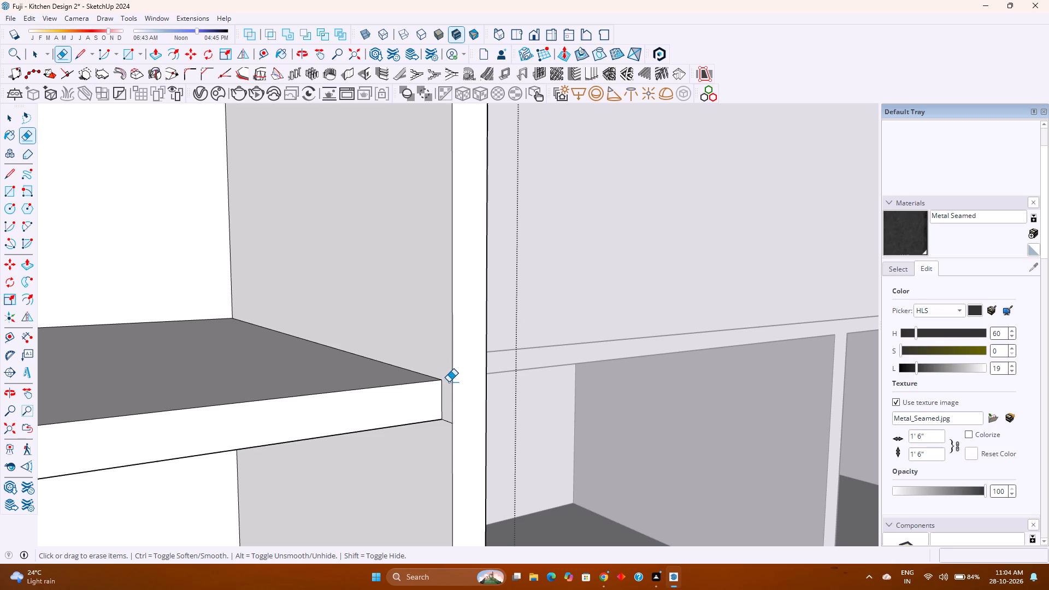
click(447, 421)
scroll(447, 421, down, 8)
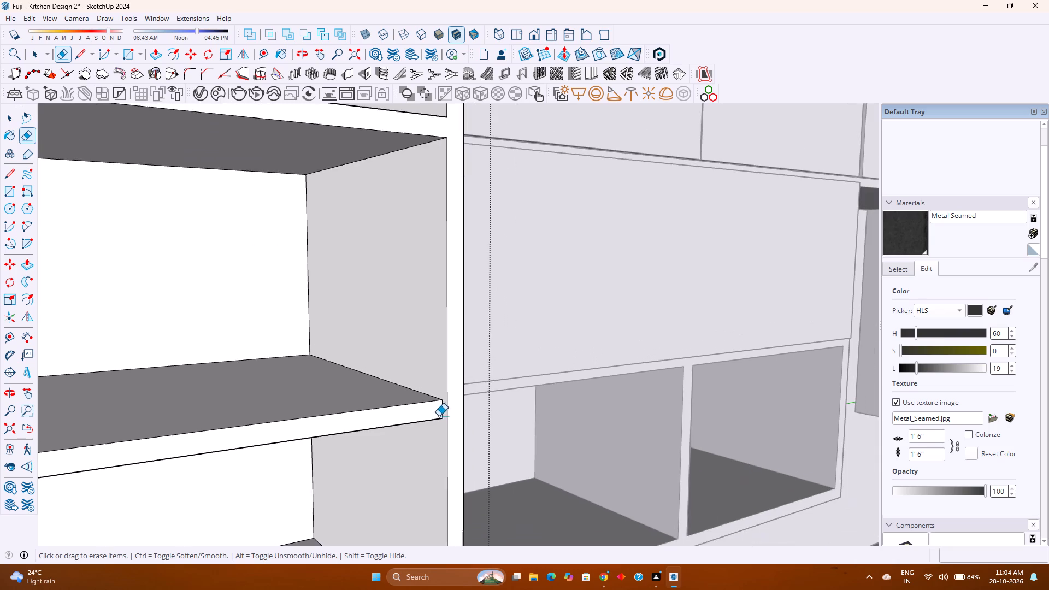
shift+middle_drag(351, 444, 497, 404)
scroll(534, 400, down, 5)
middle_drag(534, 400, 261, 452)
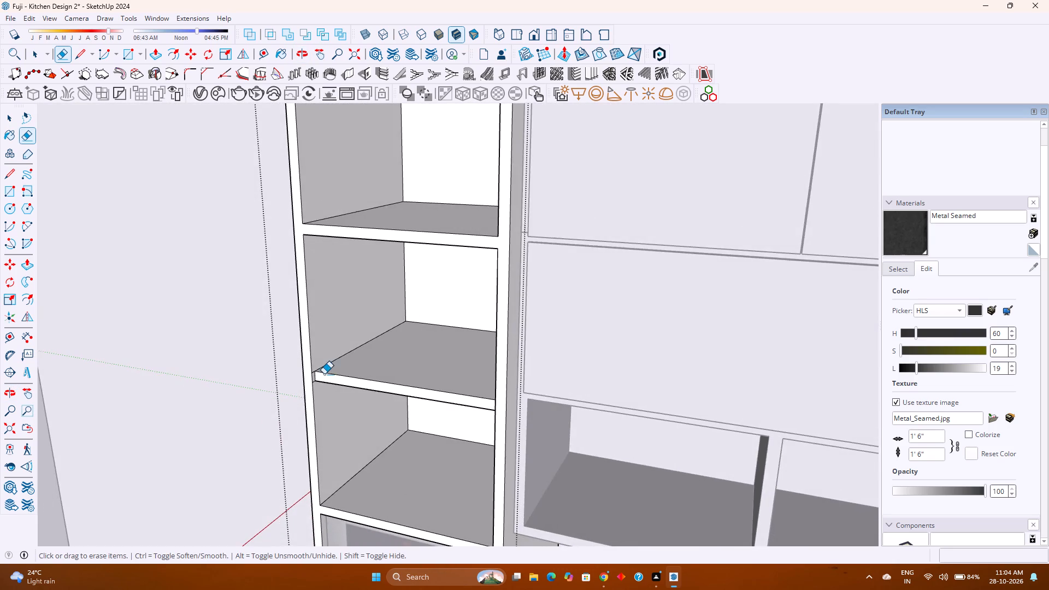
scroll(324, 374, up, 12)
click(300, 368)
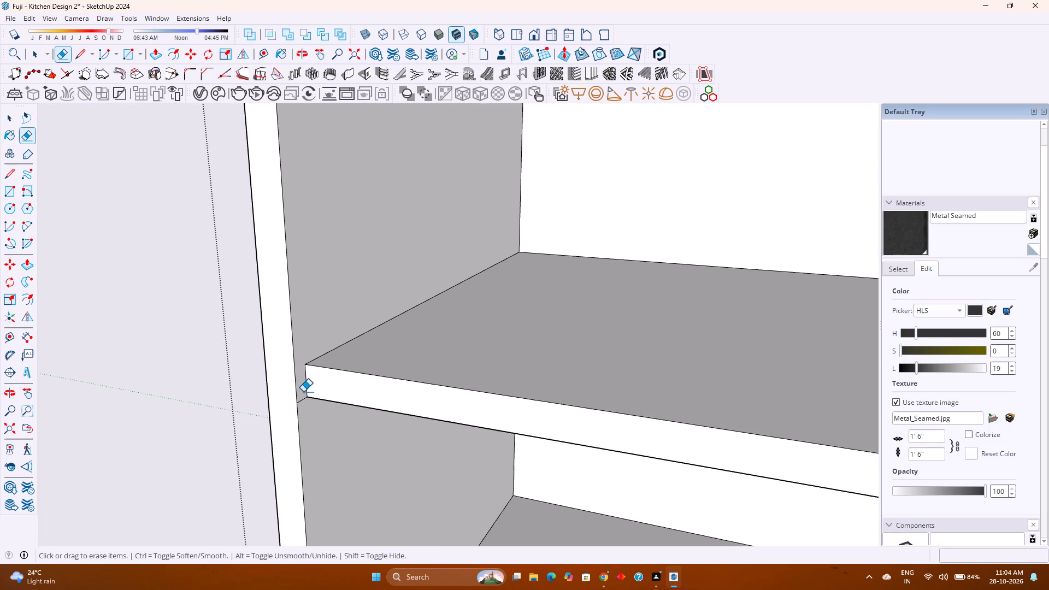
click(302, 398)
key(space)
scroll(334, 433, down, 4)
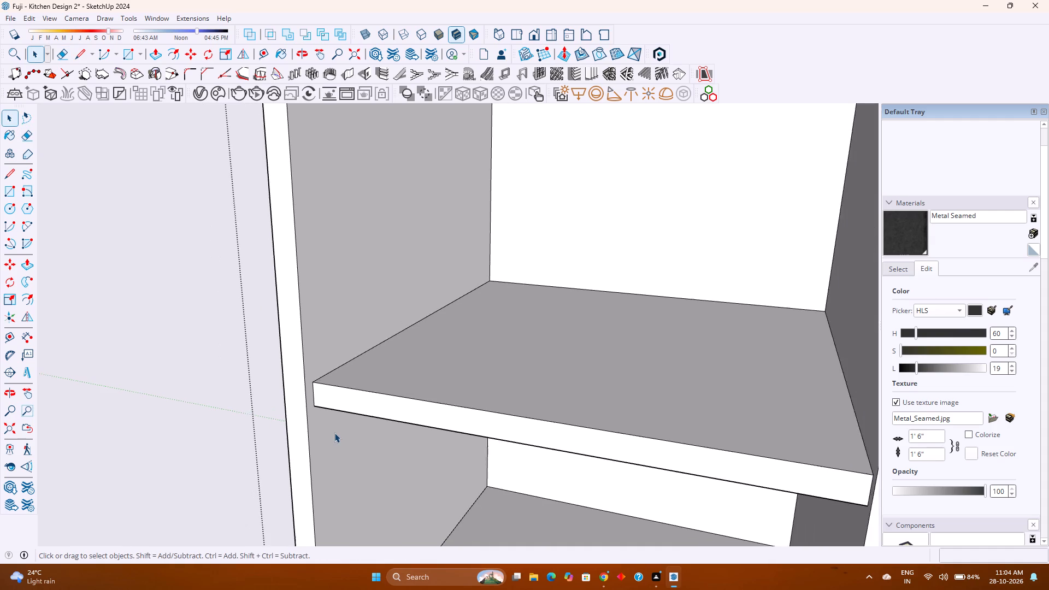
Draw a rectangle covering the tall cabinet's two lower open compartments, and make it a group.
scroll(334, 433, down, 5)
middle_drag(323, 435, 427, 413)
middle_click(428, 413)
scroll(439, 410, down, 2)
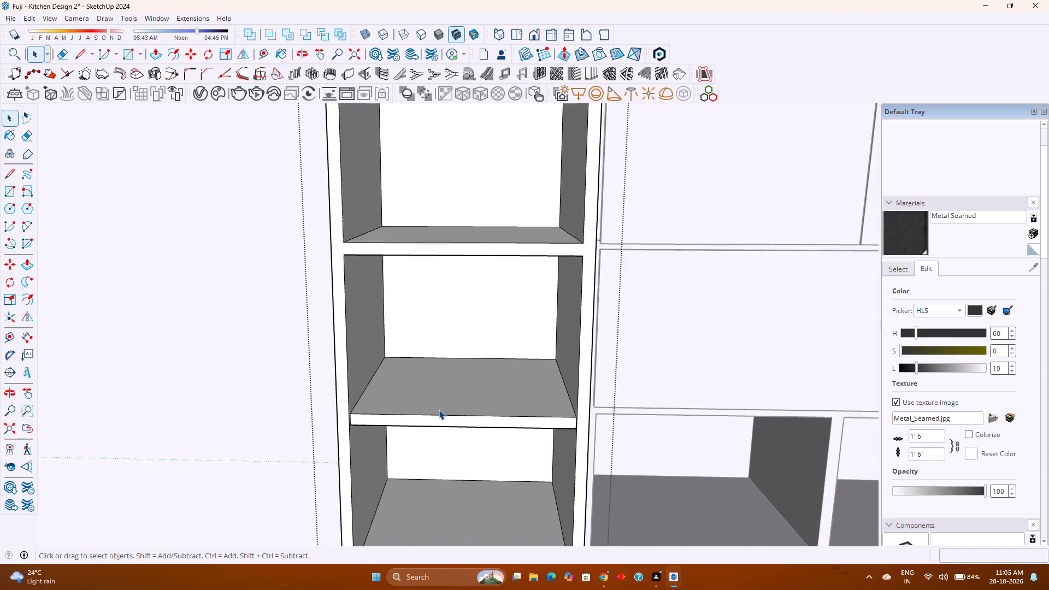
scroll(439, 410, down, 2)
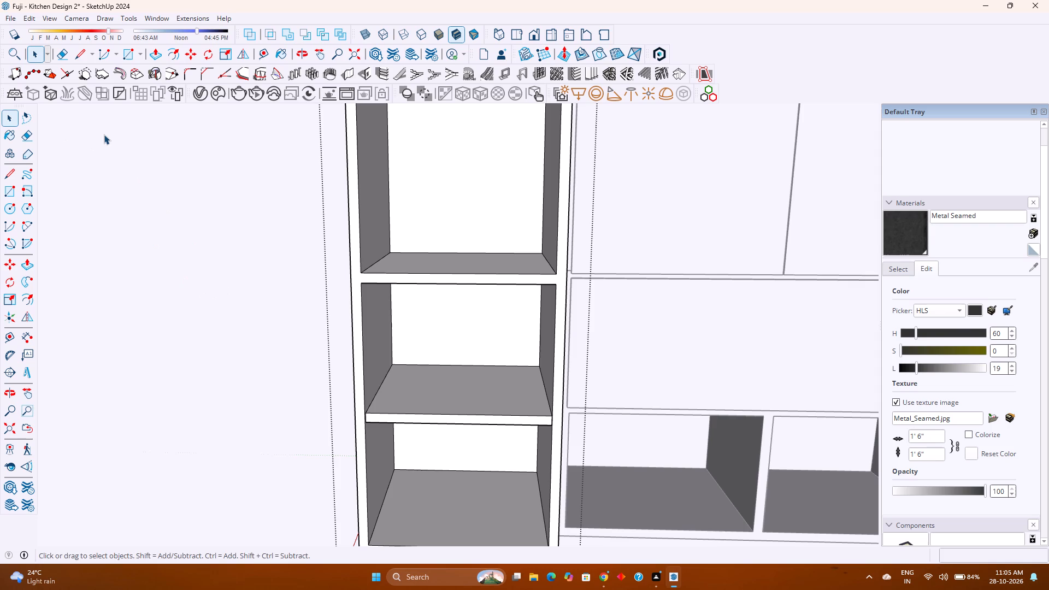
click(129, 56)
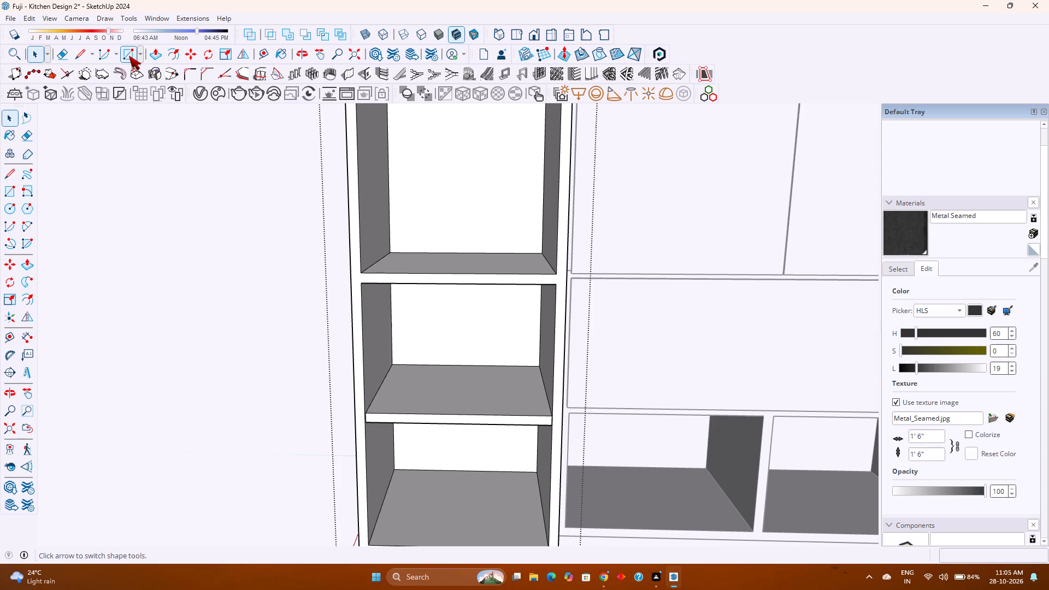
click(361, 284)
scroll(361, 284, down, 8)
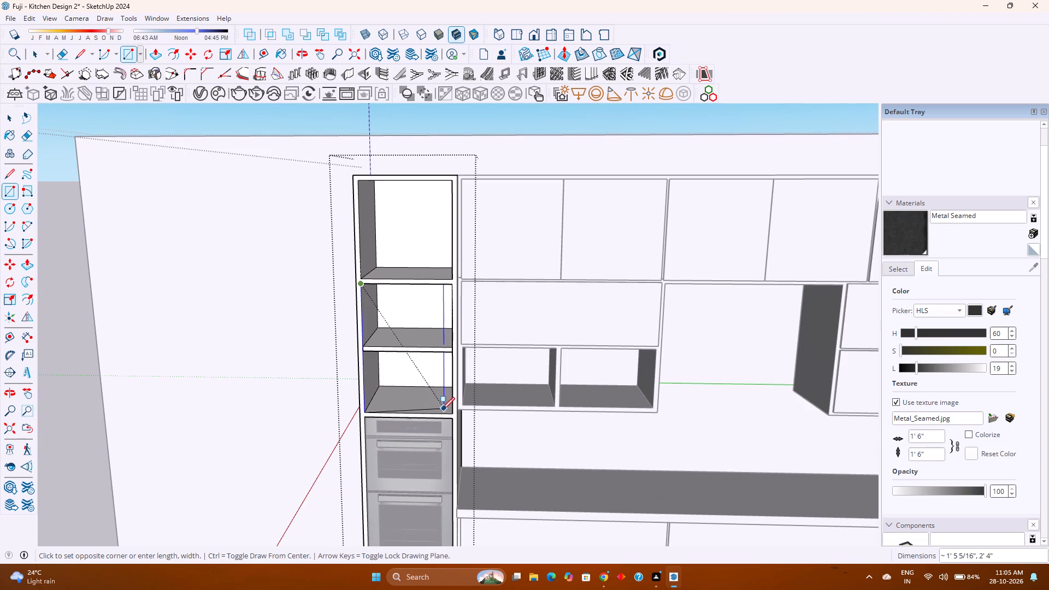
click(453, 412)
key(space)
double_click(426, 385)
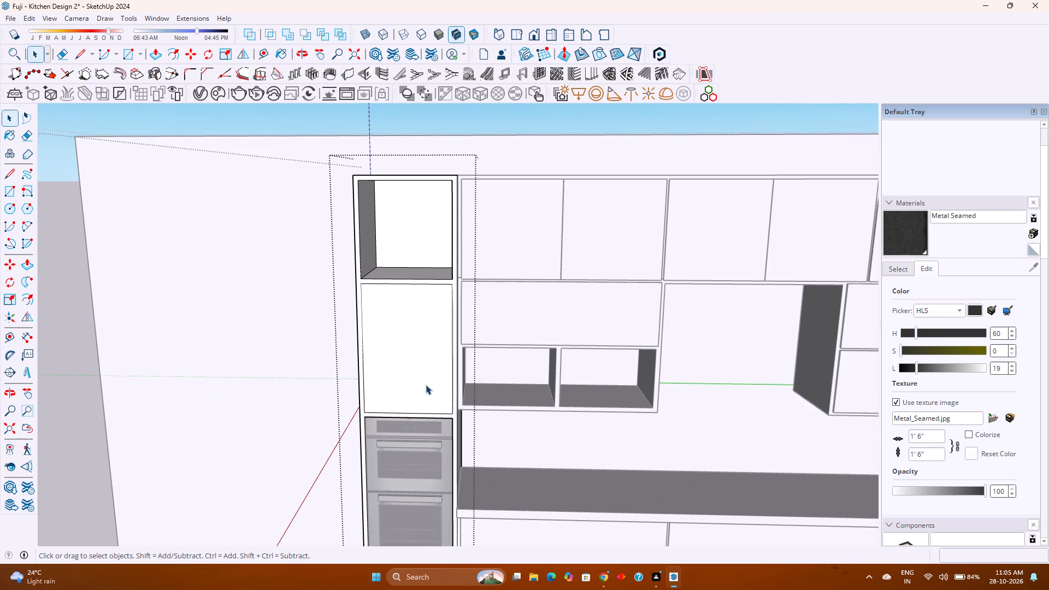
right_click(426, 385)
click(470, 190)
Open the new door group and Push/Pull its front face outward 0.5".
double_click(422, 306)
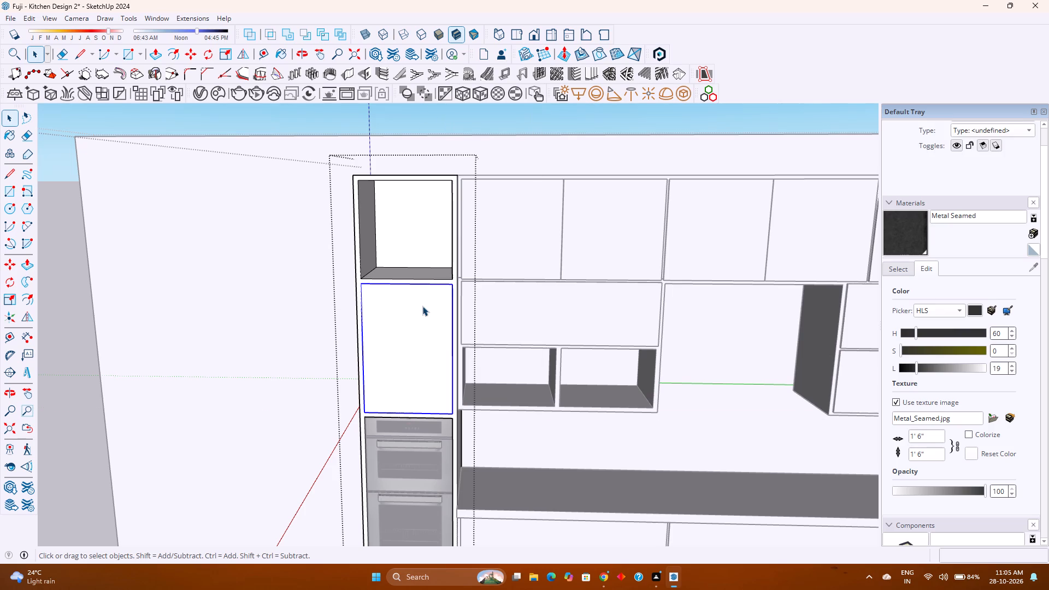
scroll(411, 305, up, 3)
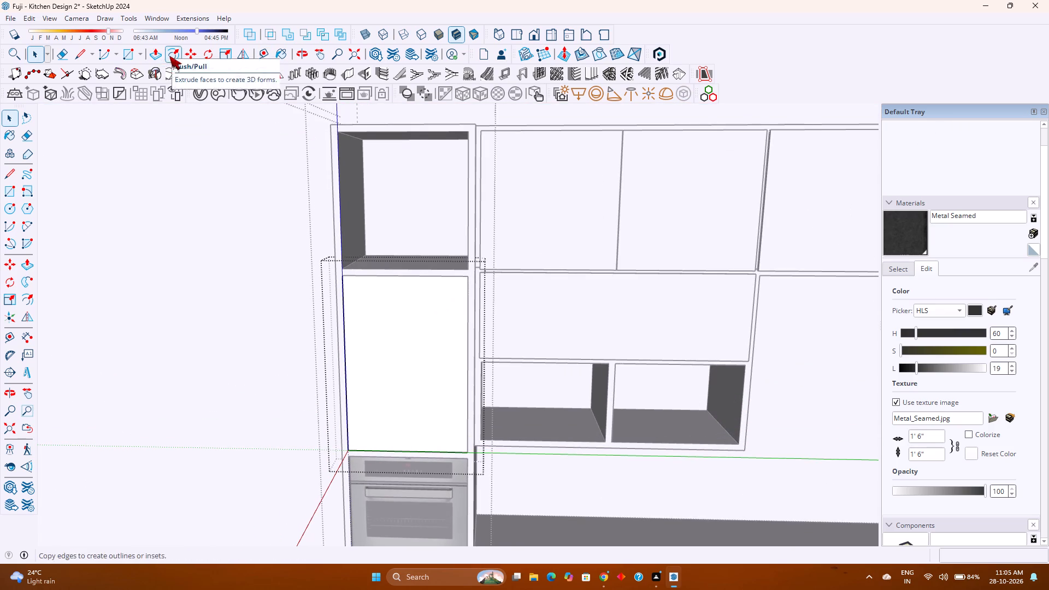
click(154, 57)
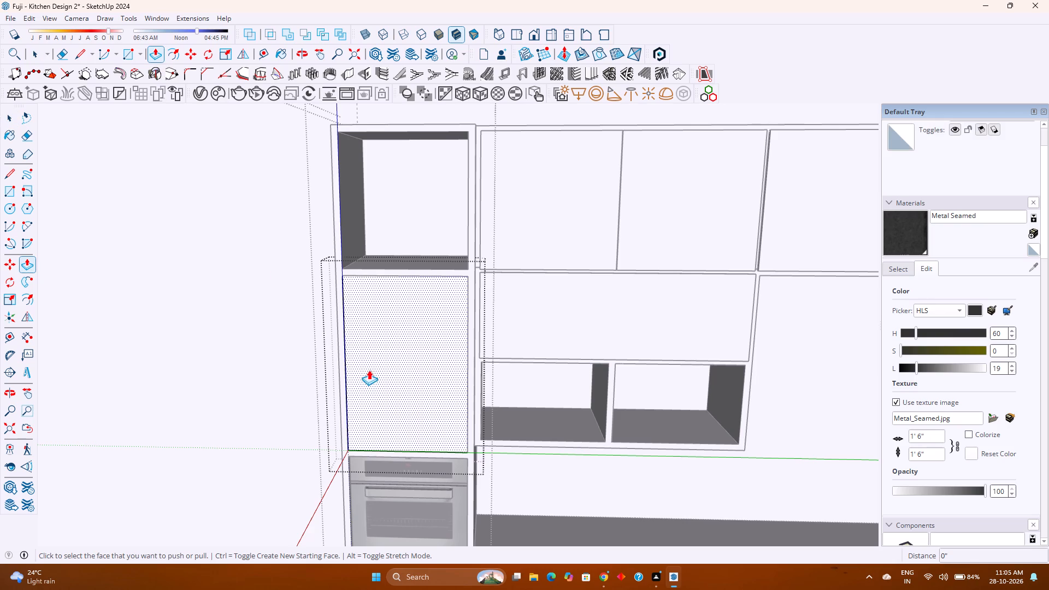
scroll(327, 402, down, 3)
middle_drag(358, 391, 420, 431)
middle_click(420, 431)
click(424, 399)
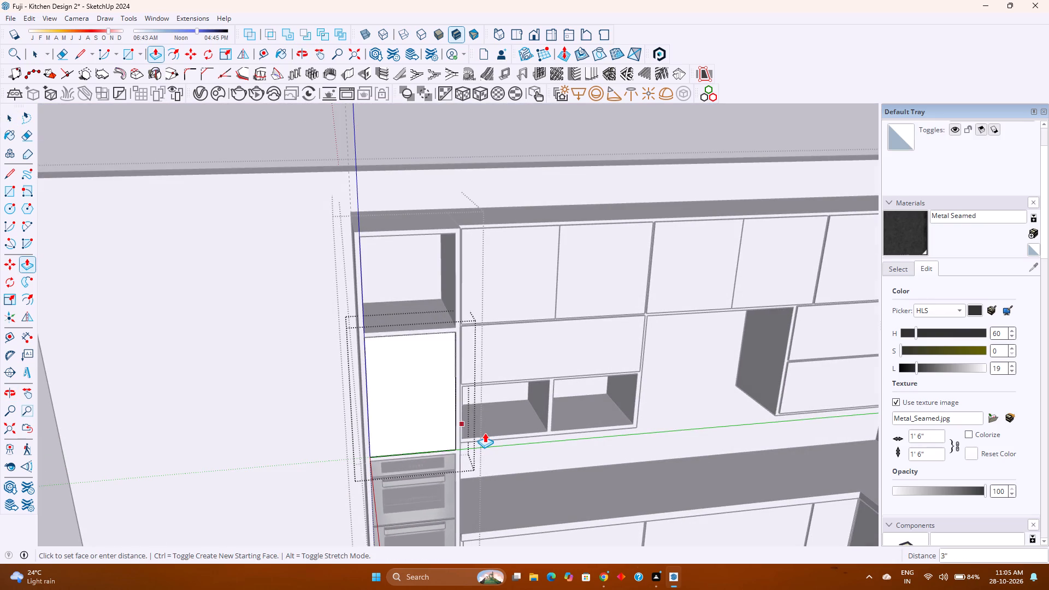
key(0)
key(period)
key(5)
key(Return)
Push/Pull the door panel's top face inward 0.25" to leave a gap below the shelf above.
scroll(409, 342, up, 12)
middle_drag(420, 379, 369, 393)
middle_click(369, 393)
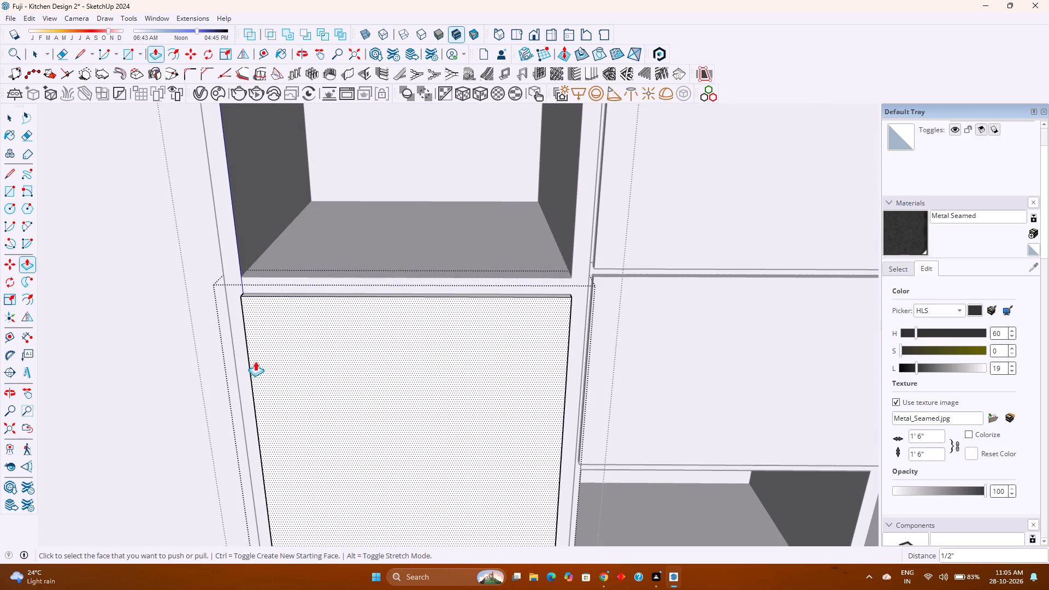
scroll(228, 290, up, 5)
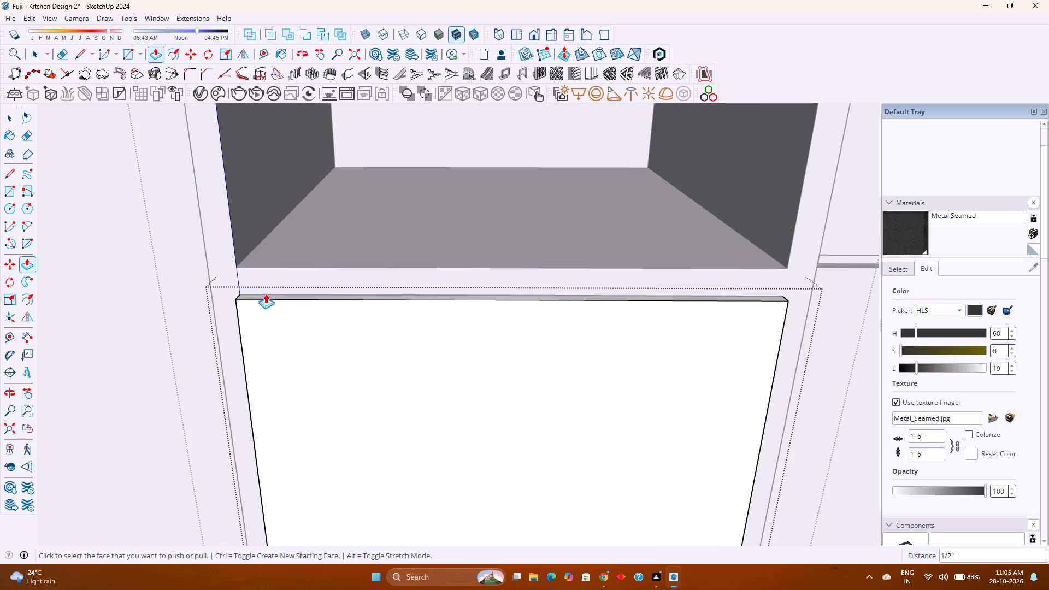
scroll(266, 293, up, 1)
middle_drag(266, 293, 274, 366)
middle_click(274, 366)
click(264, 302)
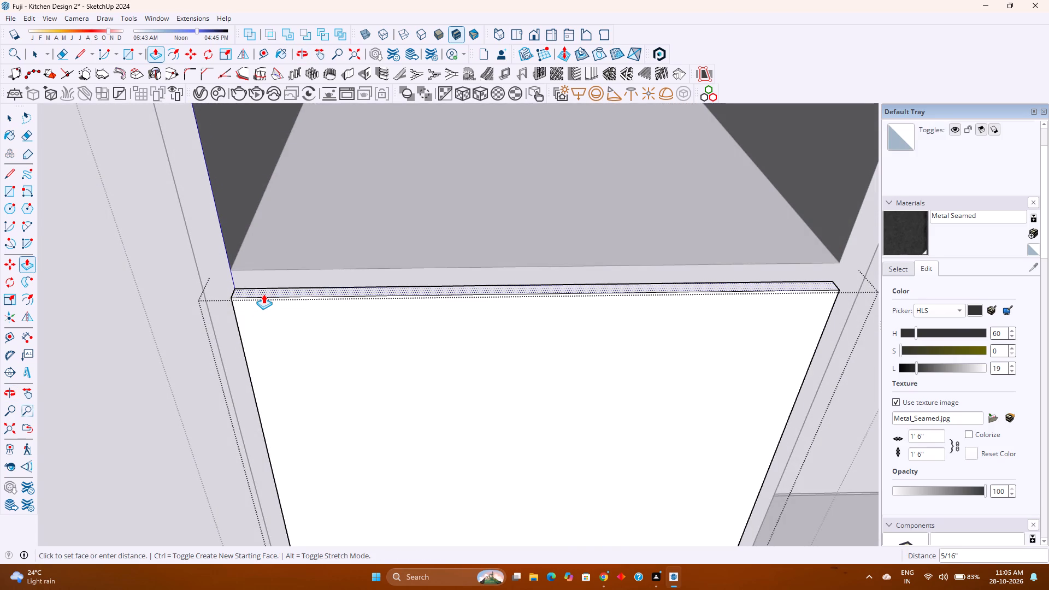
text(0.25)
key(Return)
Push/Pull the door panel's left and right side faces inward by the same 0.25".
middle_drag(240, 324, 384, 285)
scroll(252, 382, up, 9)
middle_drag(238, 374, 264, 355)
middle_click(266, 355)
double_click(238, 363)
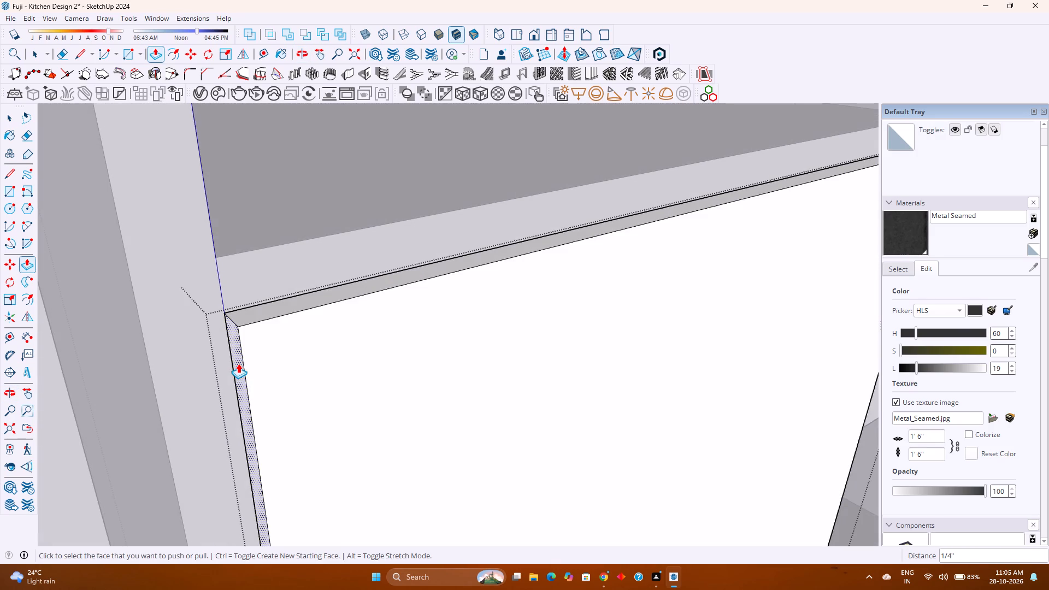
scroll(238, 363, down, 10)
middle_drag(455, 369, 159, 361)
middle_click(159, 361)
scroll(159, 361, down, 4)
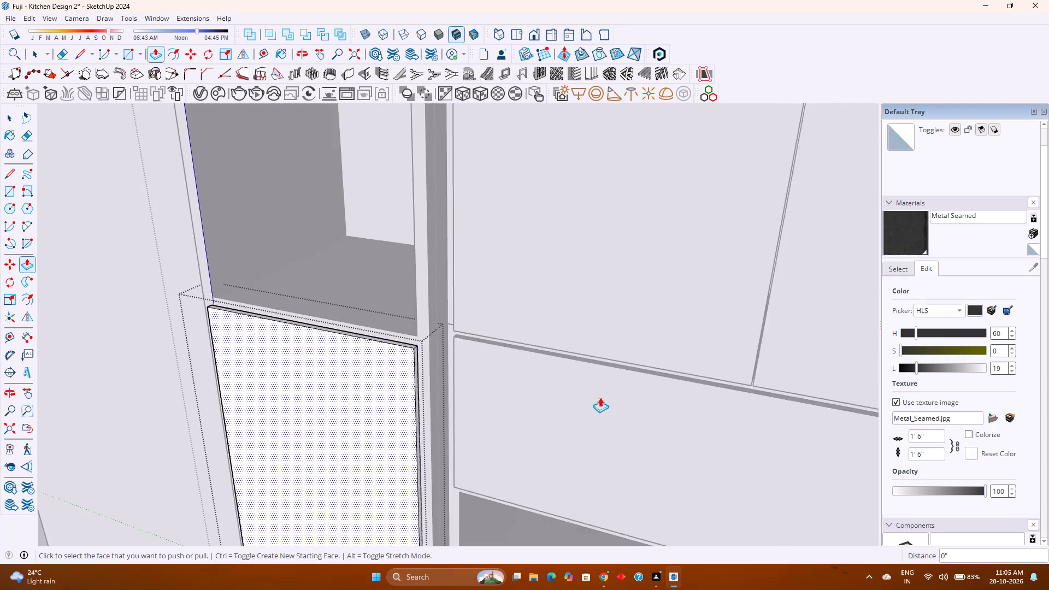
middle_drag(614, 397, 552, 391)
middle_click(552, 391)
scroll(417, 380, up, 8)
double_click(431, 370)
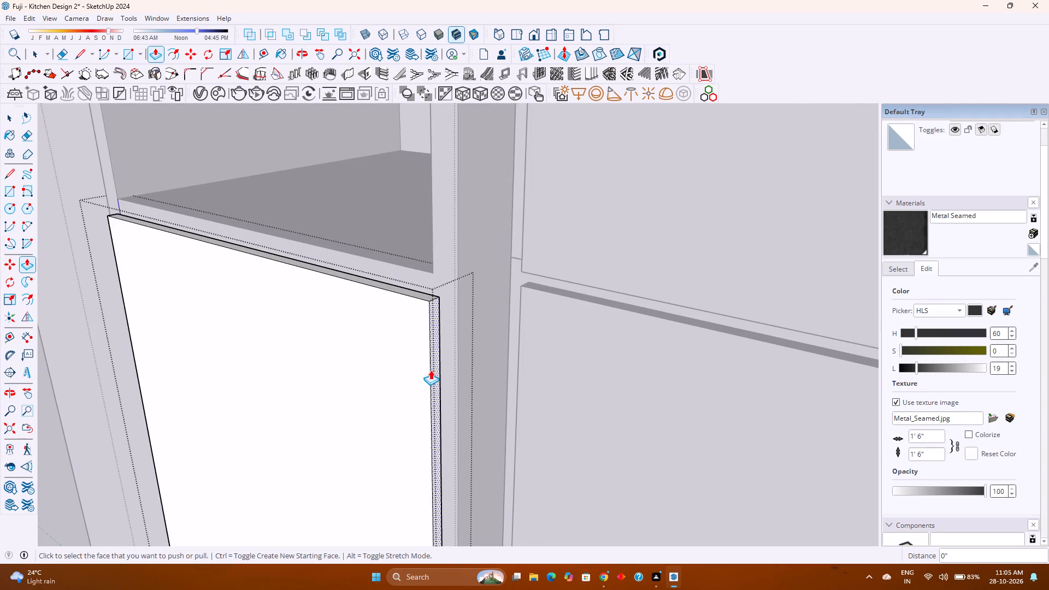
Push/Pull the door panel's bottom face inward by the same 0.25" to leave a gap above the oven.
scroll(431, 370, down, 5)
shift+middle_drag(357, 411, 402, 317)
middle_drag(343, 363, 372, 321)
scroll(379, 315, down, 8)
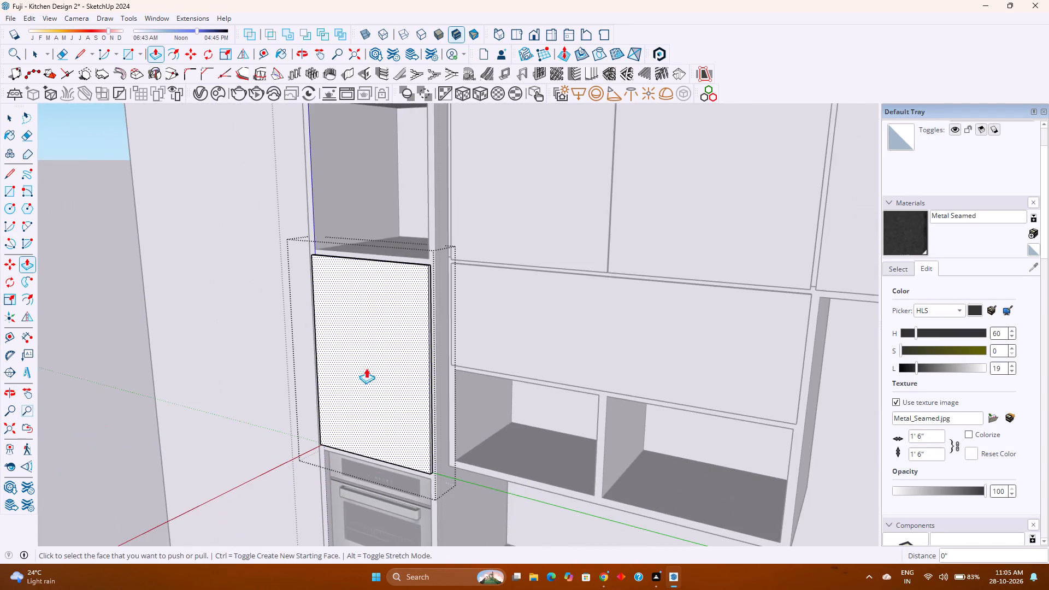
shift+middle_drag(353, 397, 360, 365)
middle_drag(355, 388, 390, 323)
middle_click(390, 323)
scroll(392, 423, up, 6)
middle_drag(378, 435, 404, 374)
scroll(366, 491, up, 2)
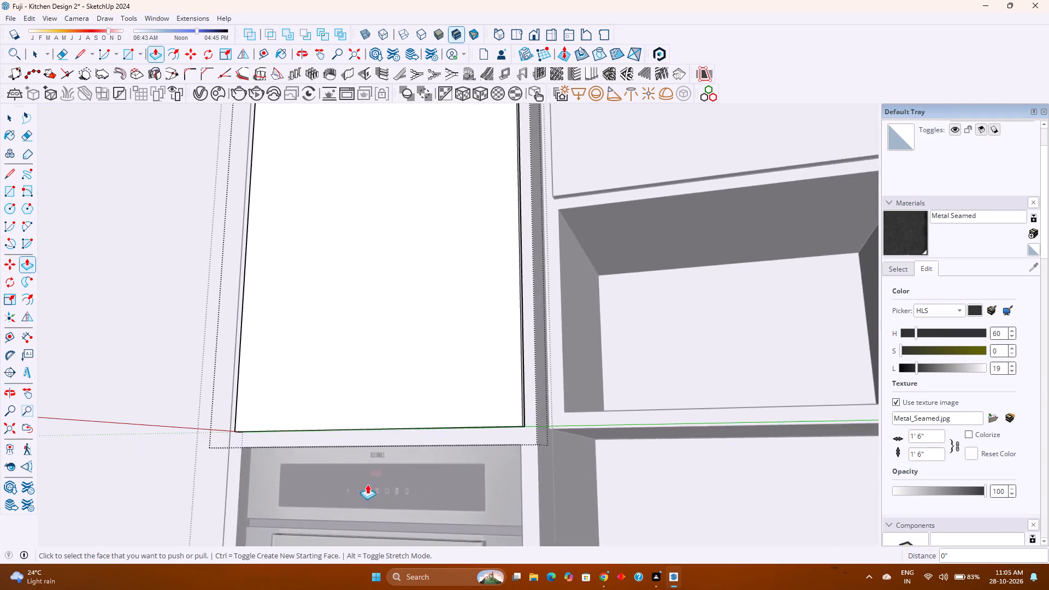
scroll(367, 484, up, 4)
middle_drag(394, 429, 406, 386)
middle_click(406, 386)
scroll(385, 417, up, 6)
middle_drag(385, 417, 386, 394)
middle_click(386, 394)
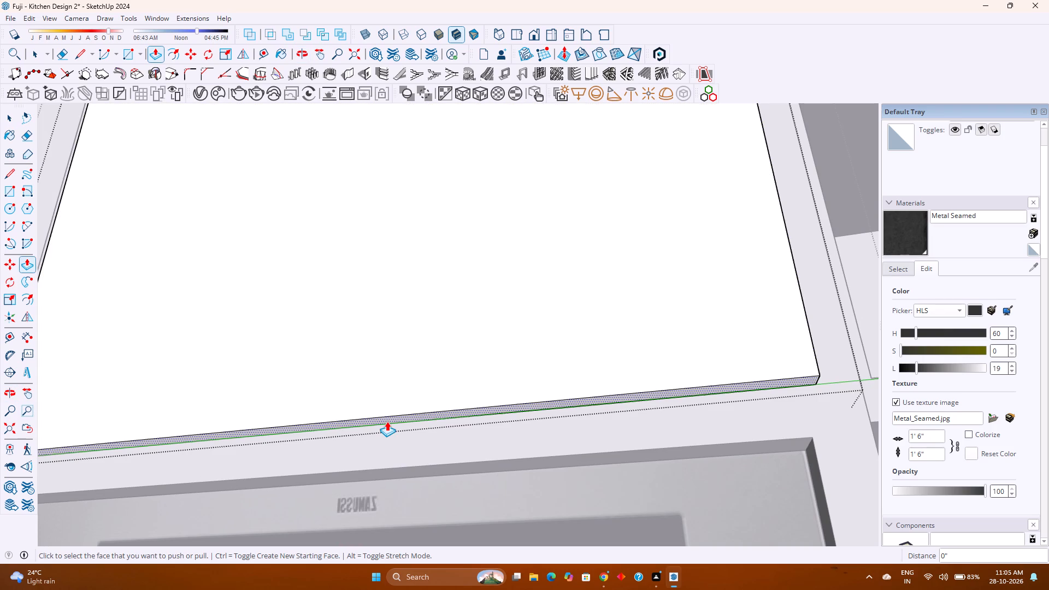
double_click(387, 421)
Offset the edges of the door panel's front face inward by 1" to outline a frame.
scroll(387, 418, down, 5)
scroll(417, 349, down, 3)
shift+middle_drag(417, 349, 395, 420)
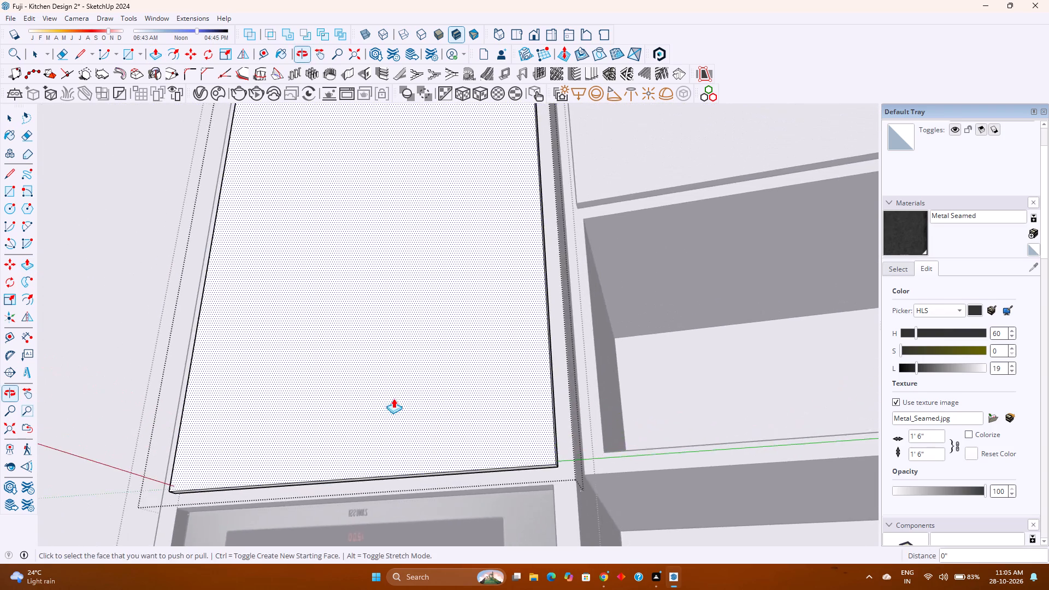
scroll(393, 396, down, 4)
middle_drag(393, 386, 408, 483)
scroll(393, 407, down, 4)
shift+middle_drag(398, 391, 401, 477)
scroll(382, 416, down, 4)
middle_drag(383, 415, 435, 445)
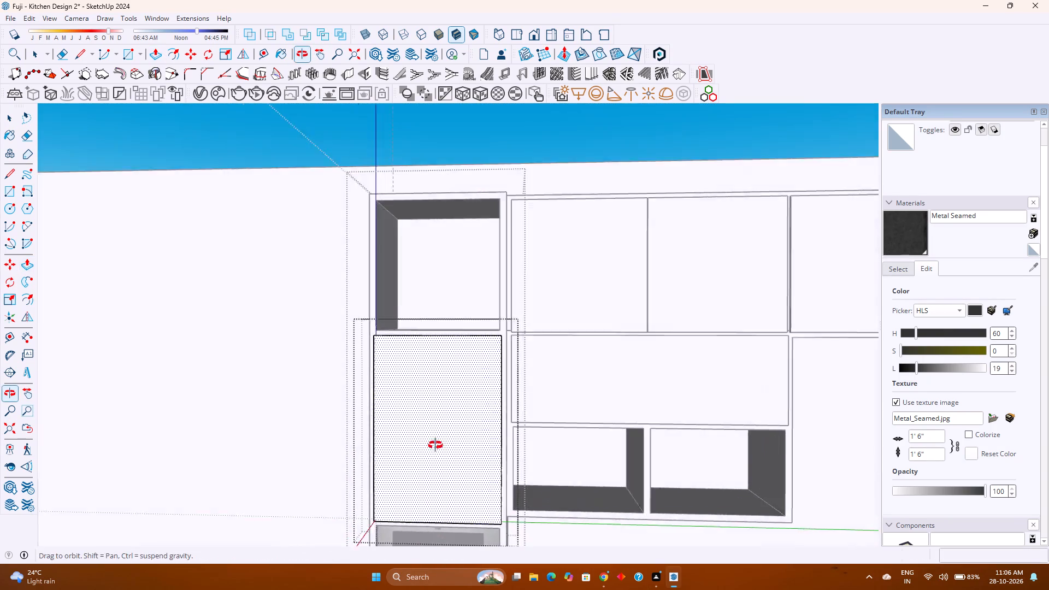
middle_drag(435, 445, 452, 446)
shift+middle_drag(464, 433, 421, 417)
shift+middle_click(417, 416)
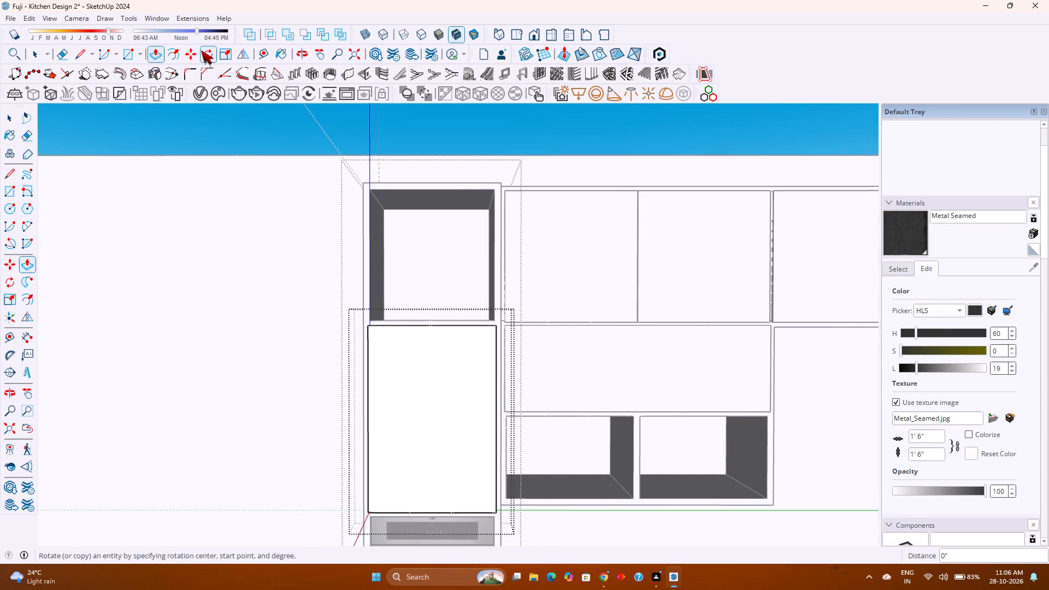
click(174, 55)
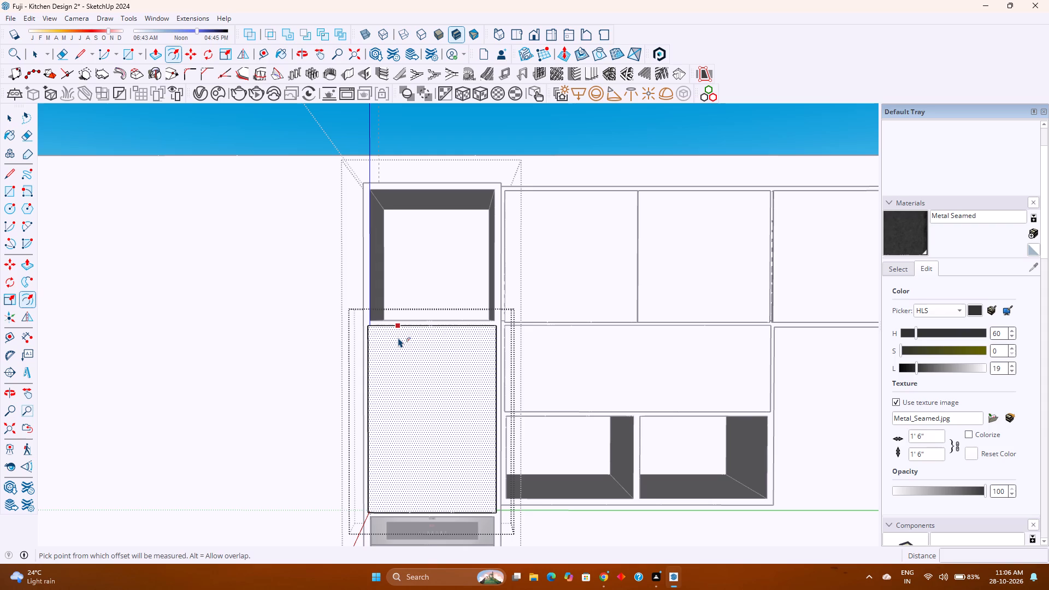
click(396, 332)
key(1)
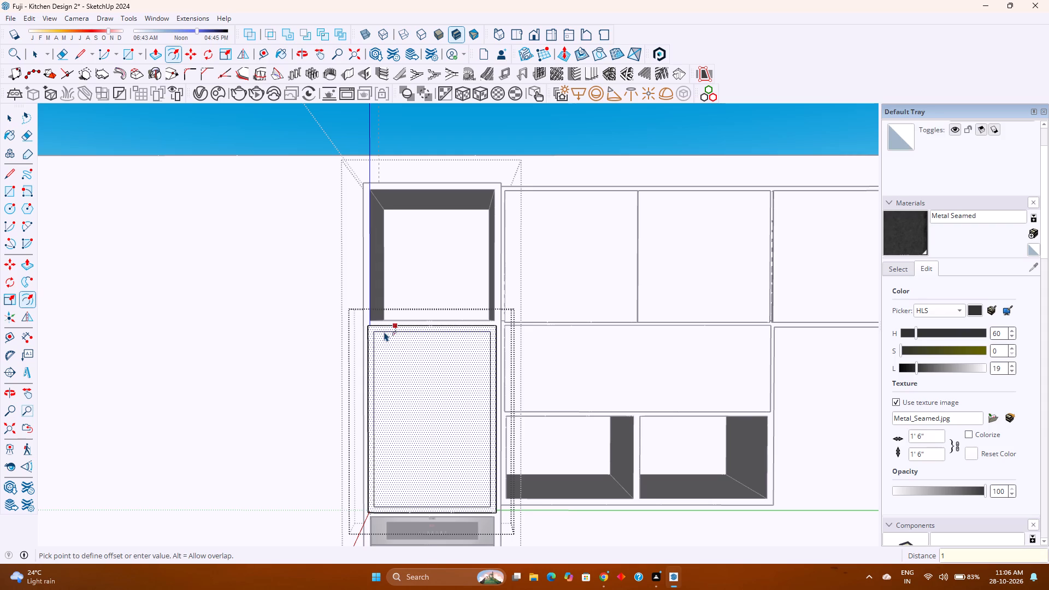
key(Return)
key(space)
Push/Pull the door's inner face back 0.5" through the panel, leaving an open frame.
click(392, 393)
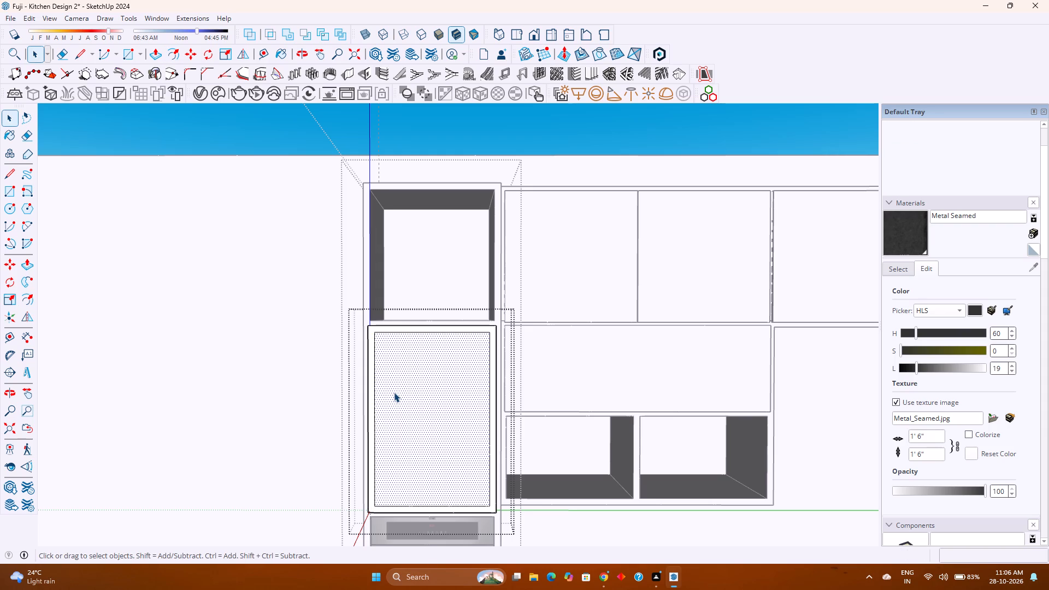
middle_drag(426, 387, 369, 429)
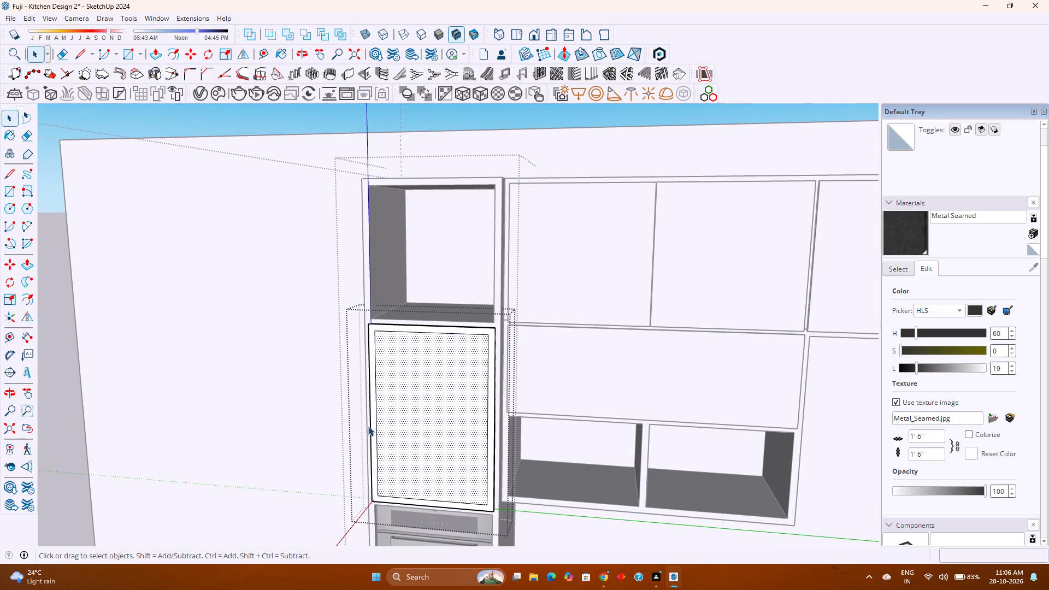
key(p)
click(409, 409)
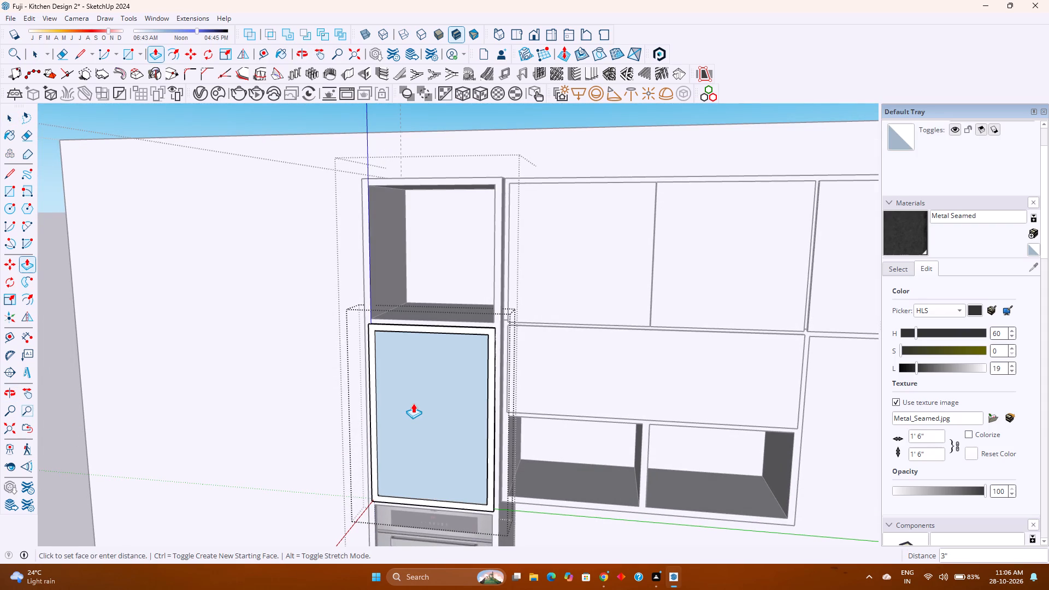
key(1)
key(BackSpace)
text(0.5)
key(Return)
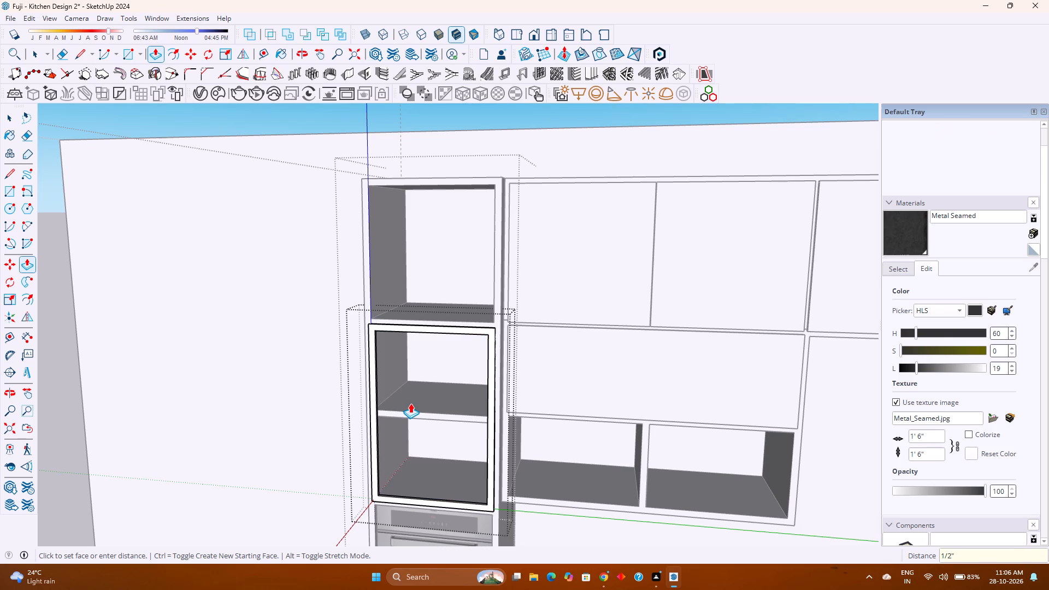
key(space)
Examine the open door frame and the inner edges at its upper corner.
scroll(405, 405, up, 6)
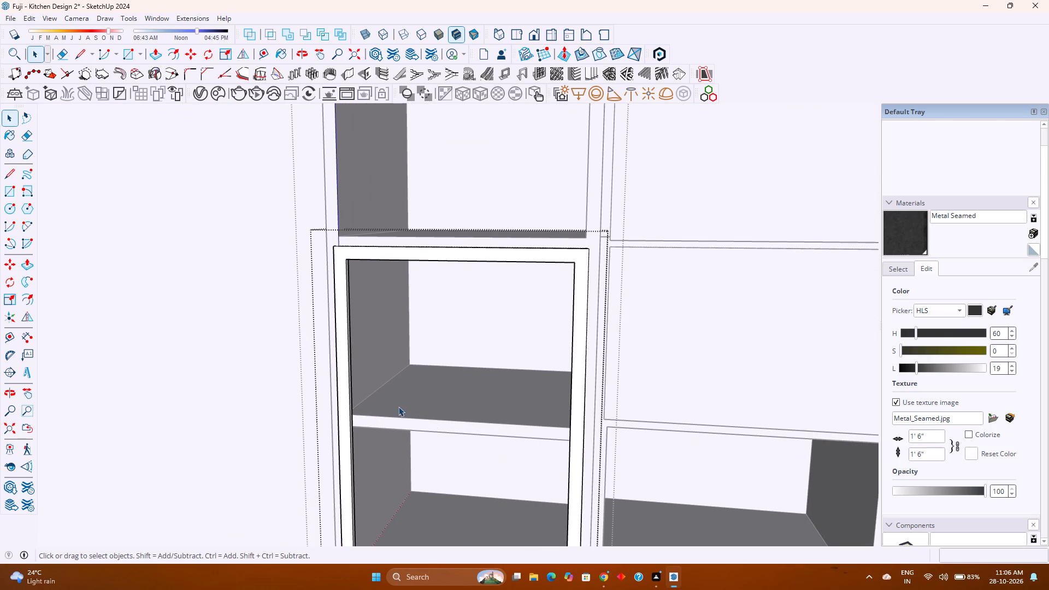
shift+middle_drag(444, 456, 393, 368)
scroll(393, 367, down, 1)
shift+middle_drag(393, 367, 385, 404)
middle_drag(379, 406, 391, 400)
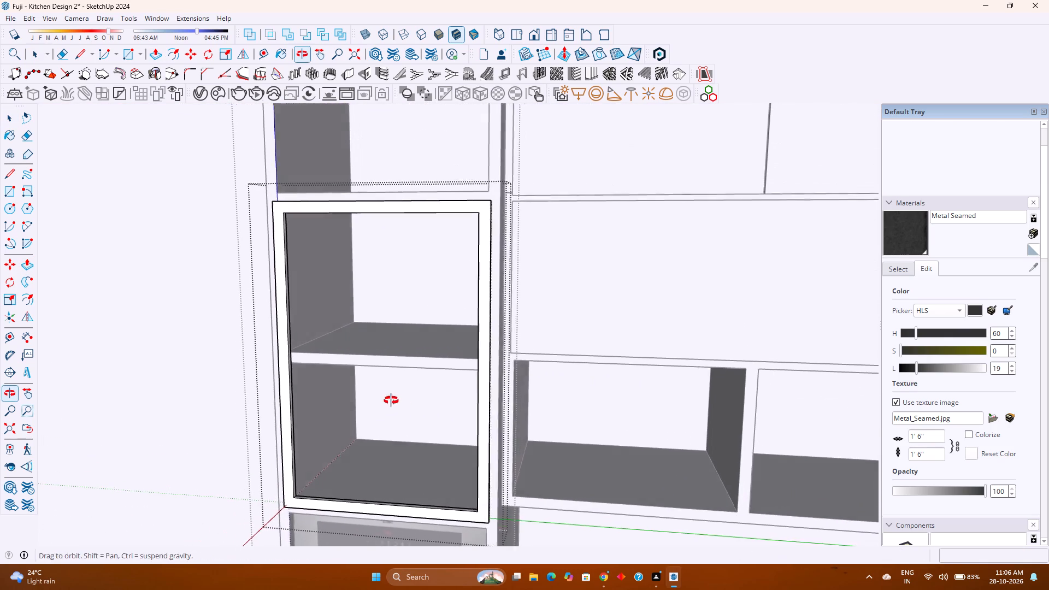
middle_drag(391, 400, 445, 393)
middle_click(445, 393)
scroll(447, 393, down, 3)
scroll(412, 264, up, 3)
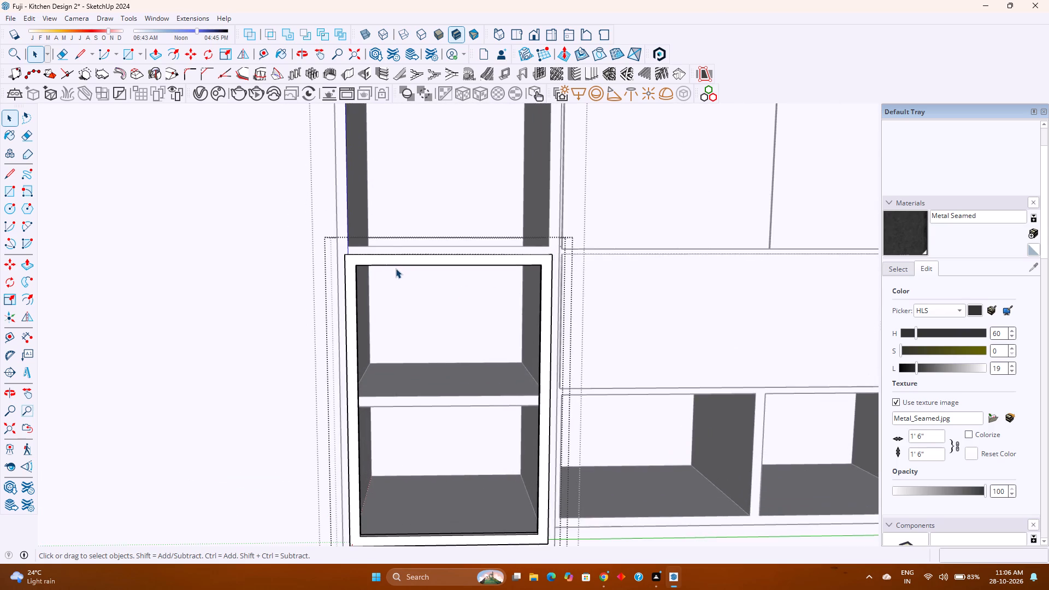
scroll(396, 268, up, 7)
scroll(308, 268, up, 3)
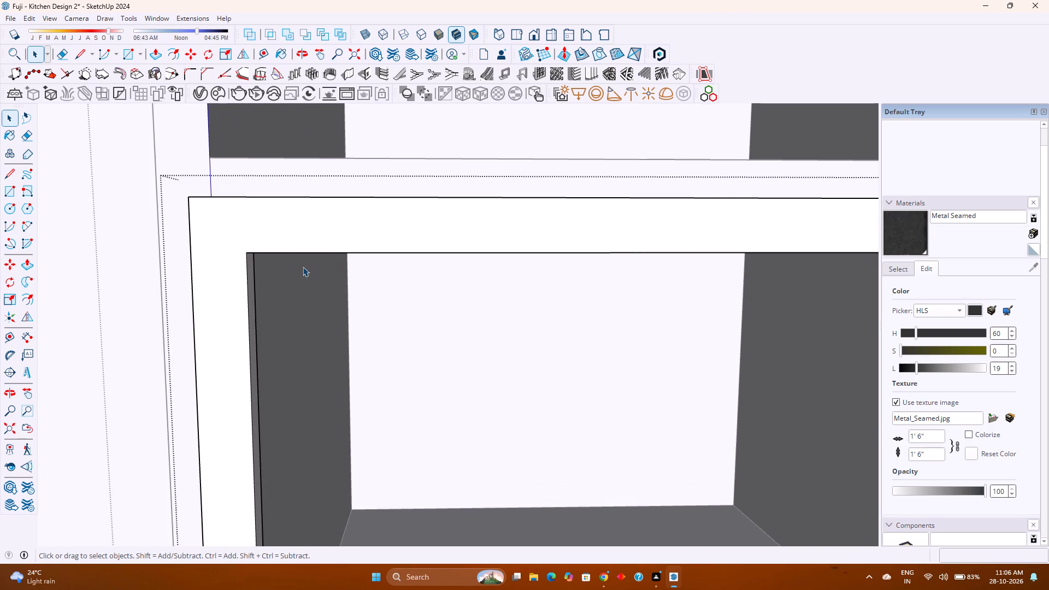
middle_drag(290, 320, 190, 294)
middle_drag(190, 295, 191, 304)
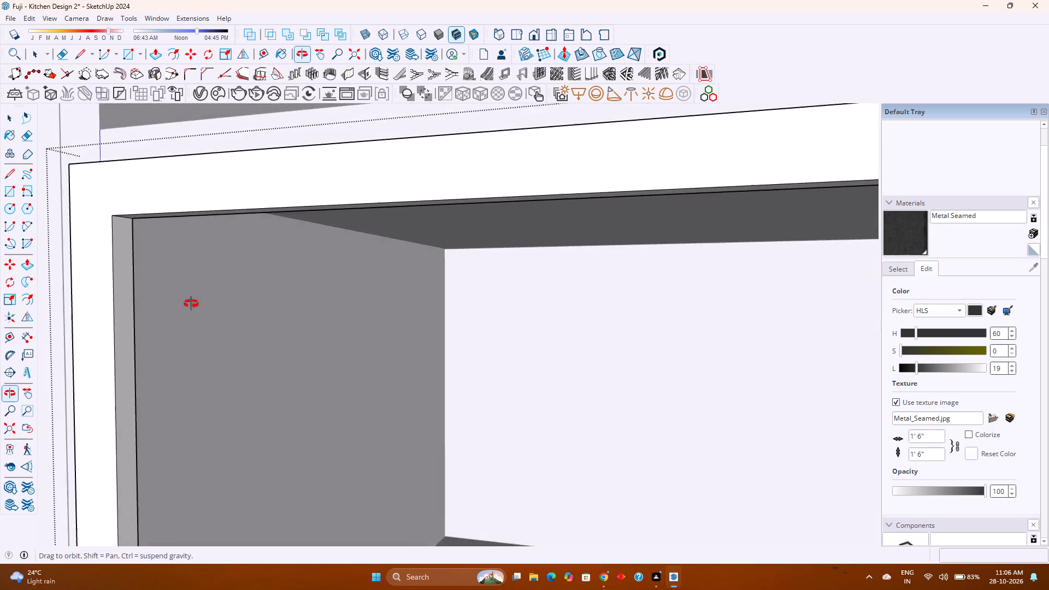
middle_drag(191, 304, 194, 319)
middle_click(194, 320)
middle_click(195, 322)
middle_click(195, 322)
middle_click(195, 323)
Draw a rectangle filling the door frame's opening between its front inner corners, and make it a group.
scroll(195, 323, down, 3)
shift+scroll(216, 318, down, 1)
shift+middle_drag(288, 361, 282, 288)
shift+middle_click(282, 287)
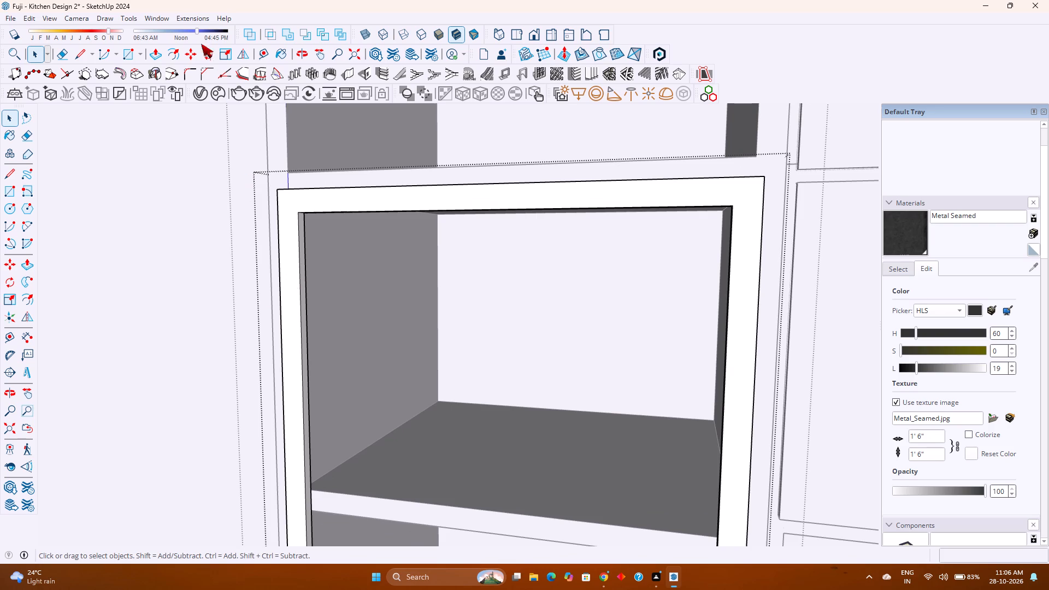
click(122, 57)
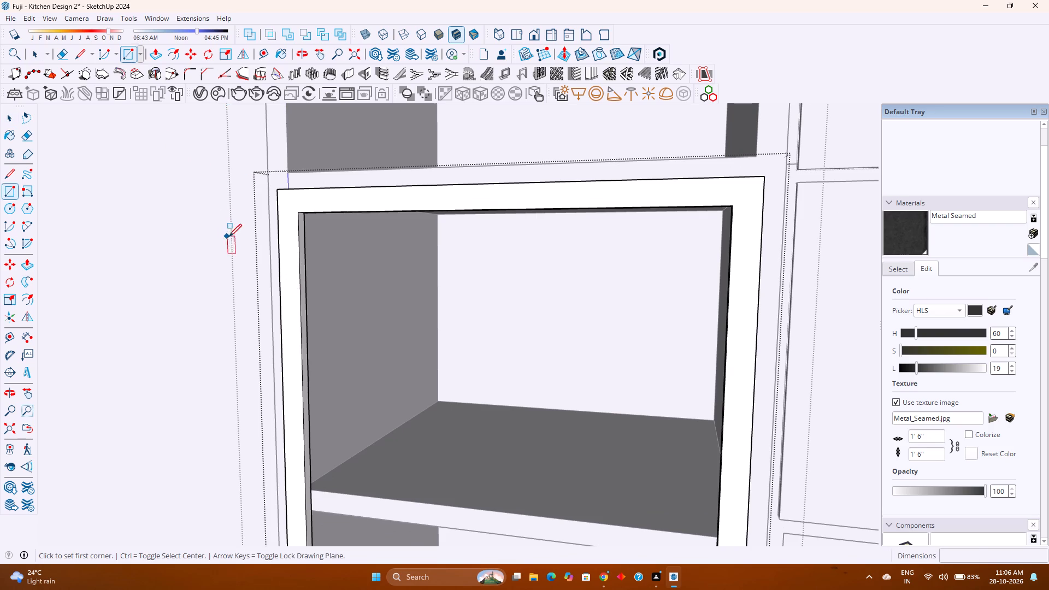
click(299, 213)
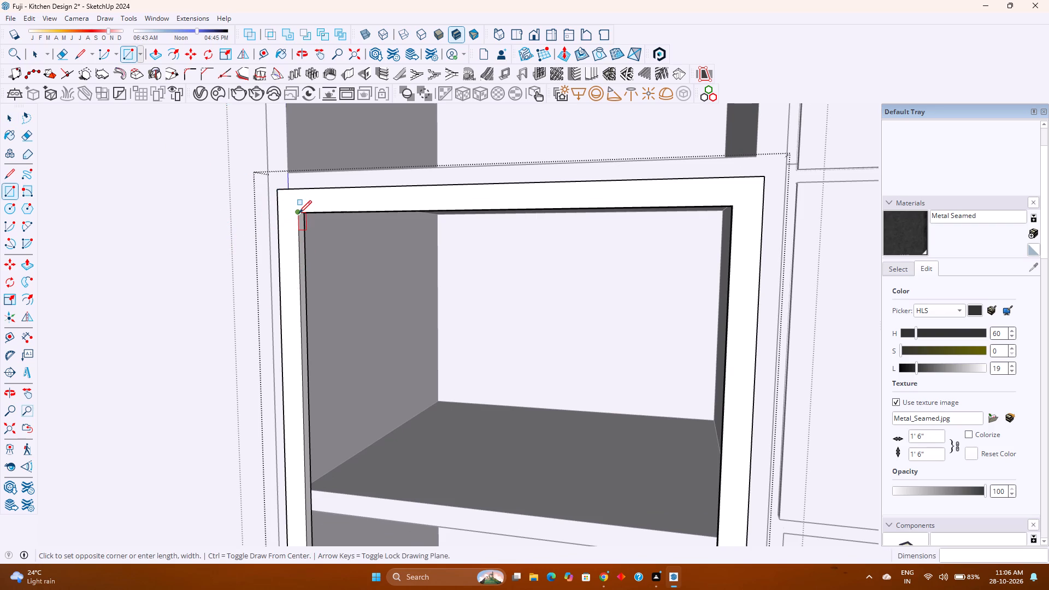
scroll(299, 213, down, 11)
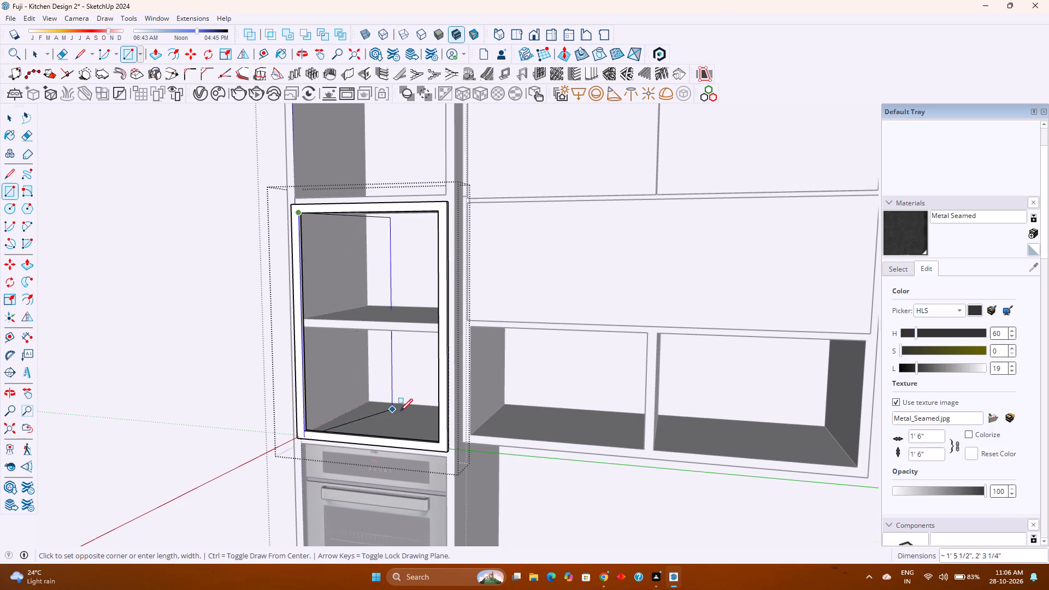
click(439, 445)
key(space)
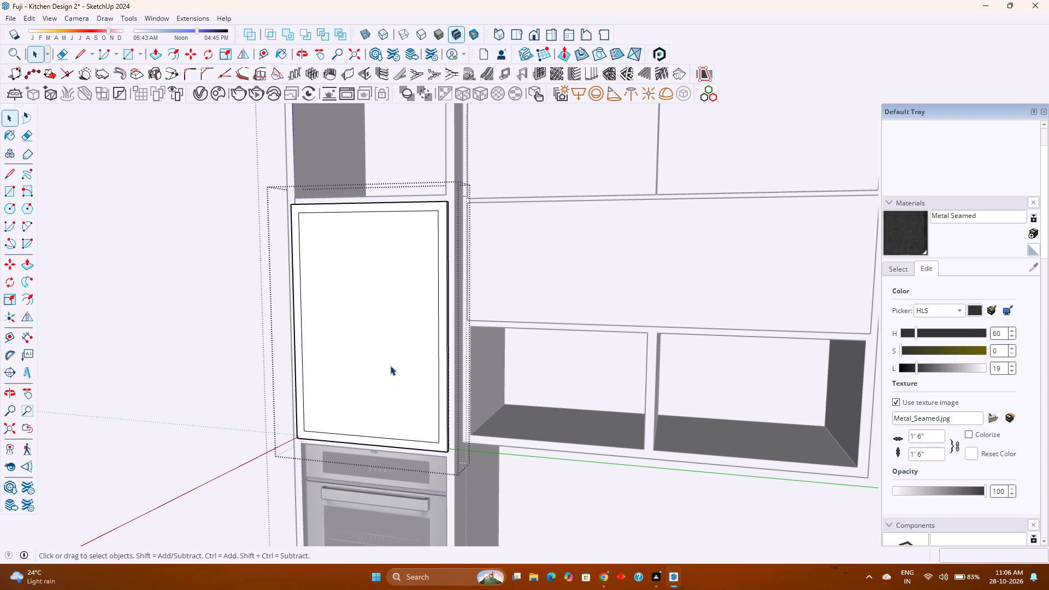
double_click(390, 365)
right_click(390, 365)
click(443, 161)
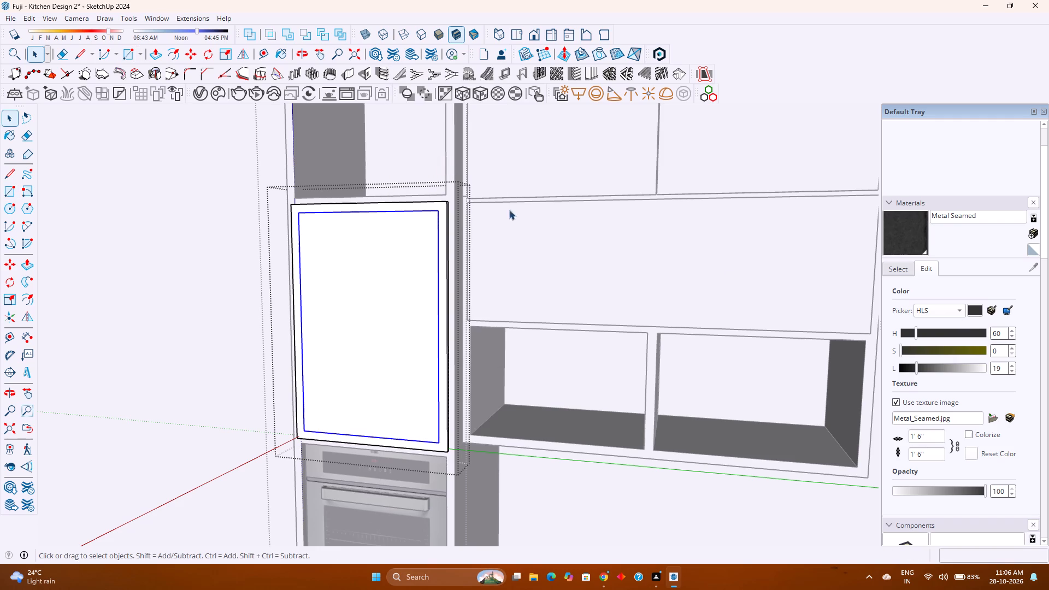
Paint the new pane group with the "thin glass clear" material from the materials already in the model.
click(899, 267)
click(933, 285)
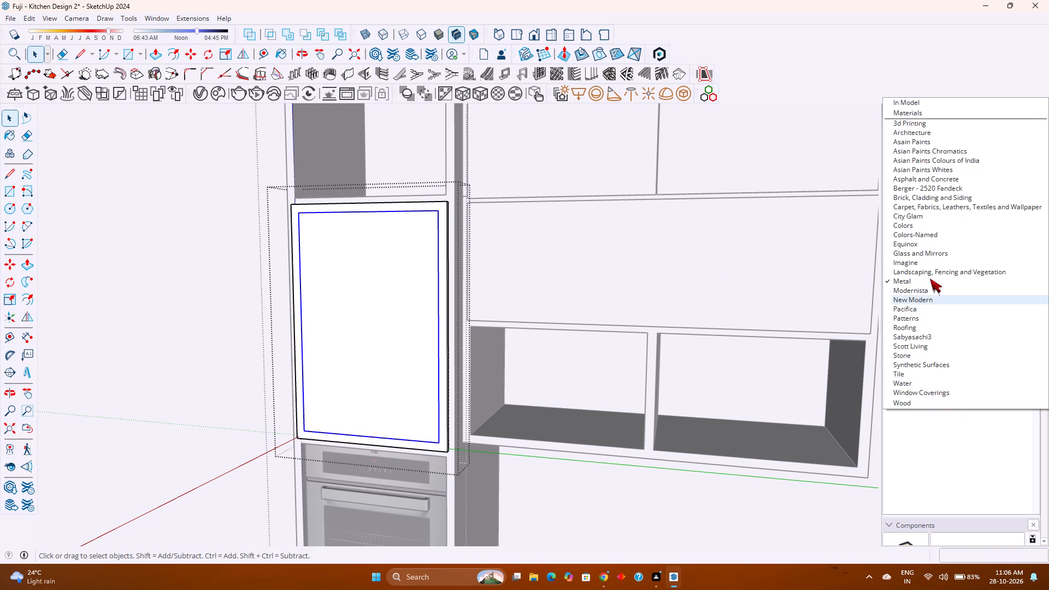
click(932, 256)
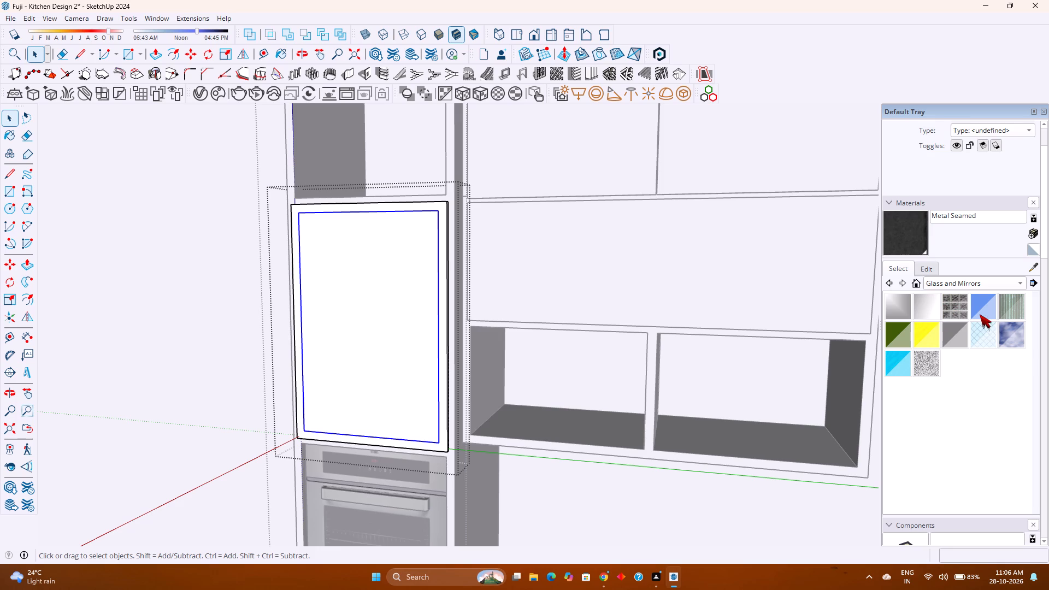
click(954, 285)
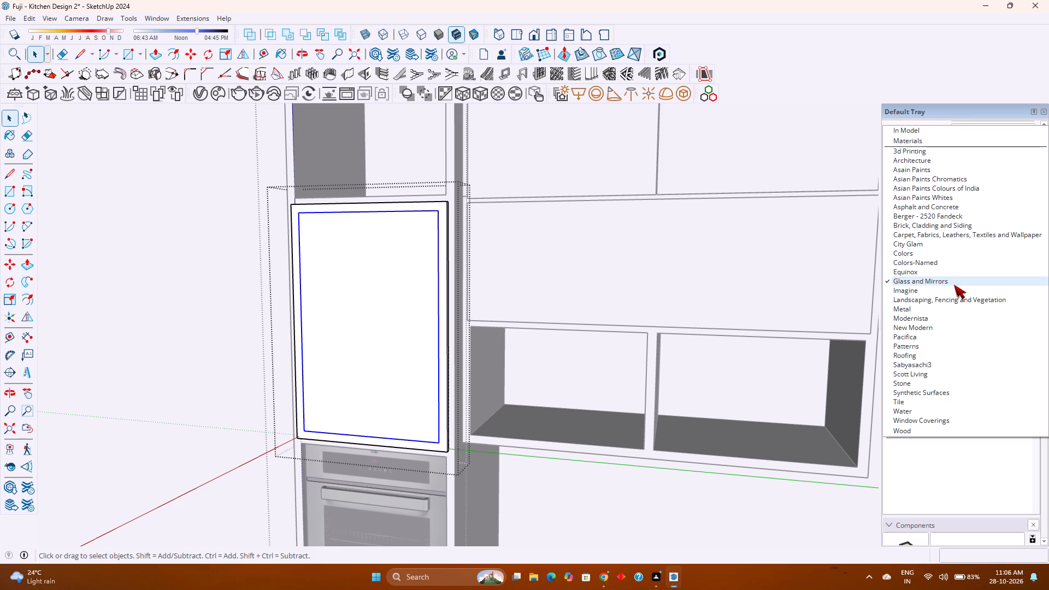
click(913, 133)
scroll(944, 439, down, 3)
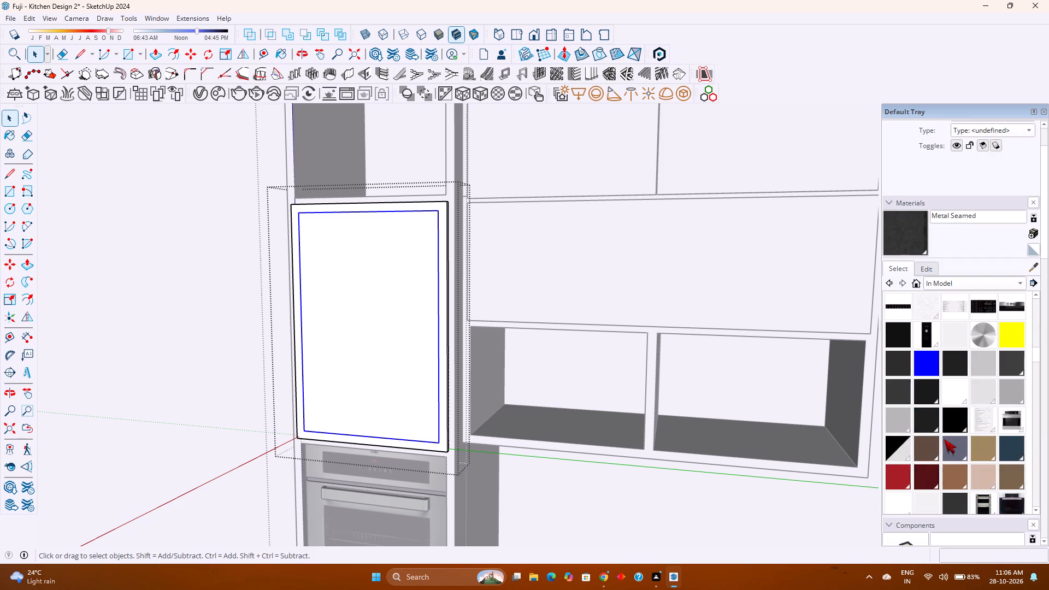
scroll(944, 439, down, 13)
click(900, 388)
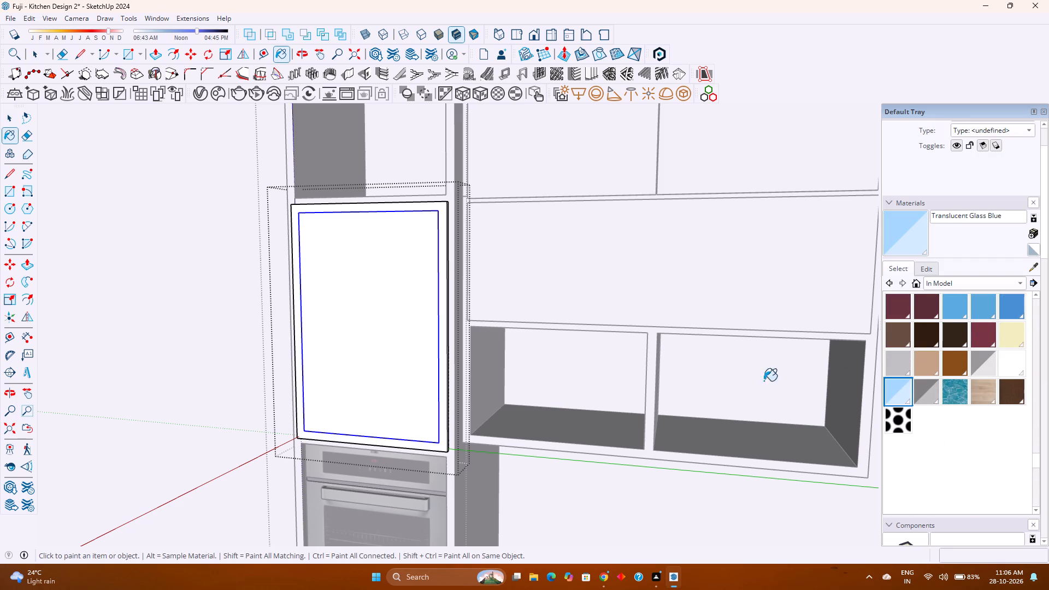
scroll(971, 385, up, 1)
click(986, 390)
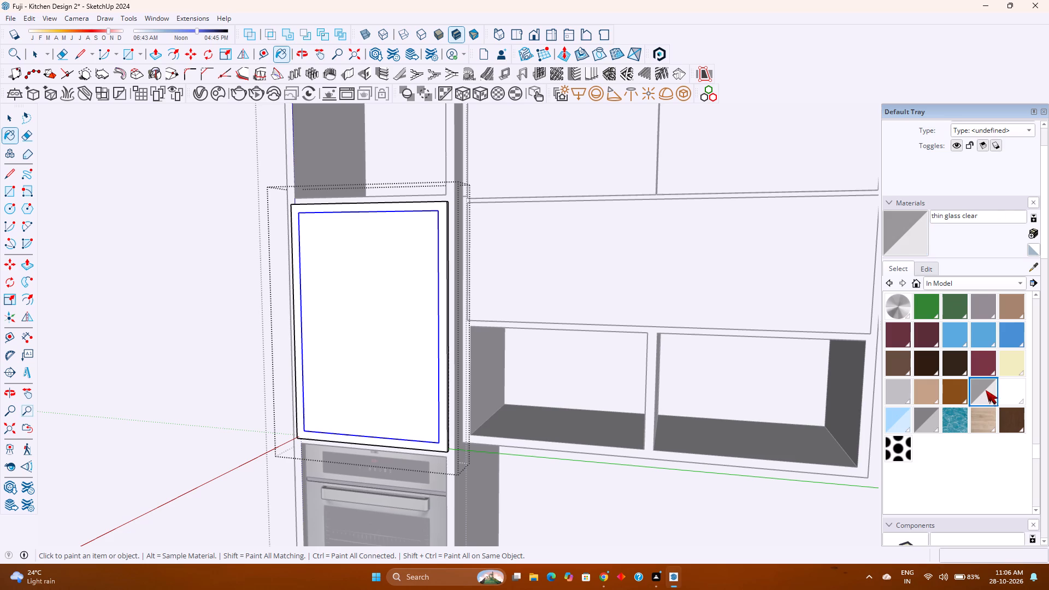
click(394, 323)
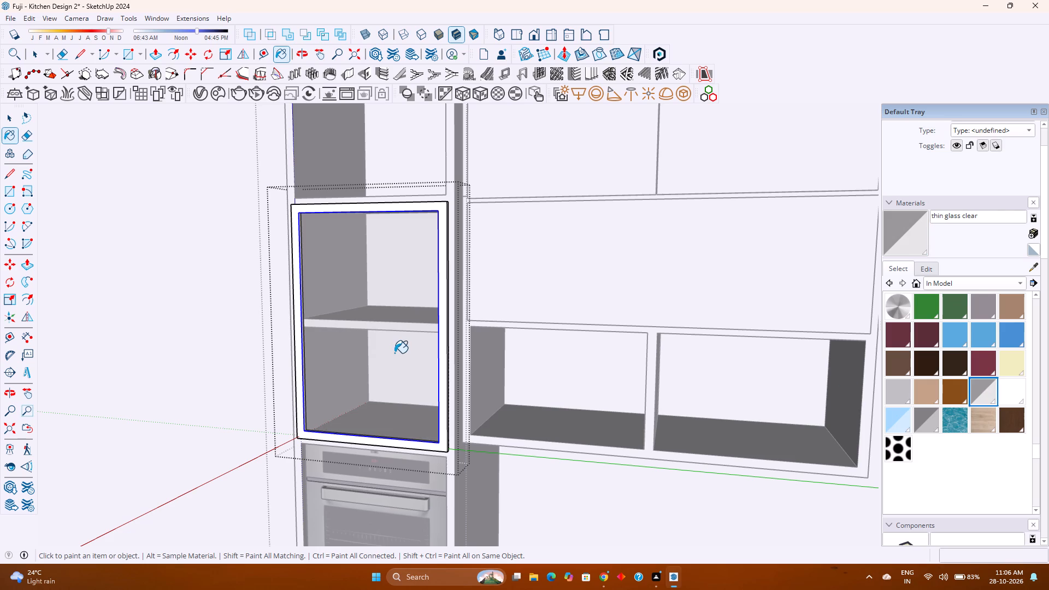
key(space)
Open the glass pane group, Push/Pull its face 5 mm to give it thickness, and exit the group.
double_click(393, 349)
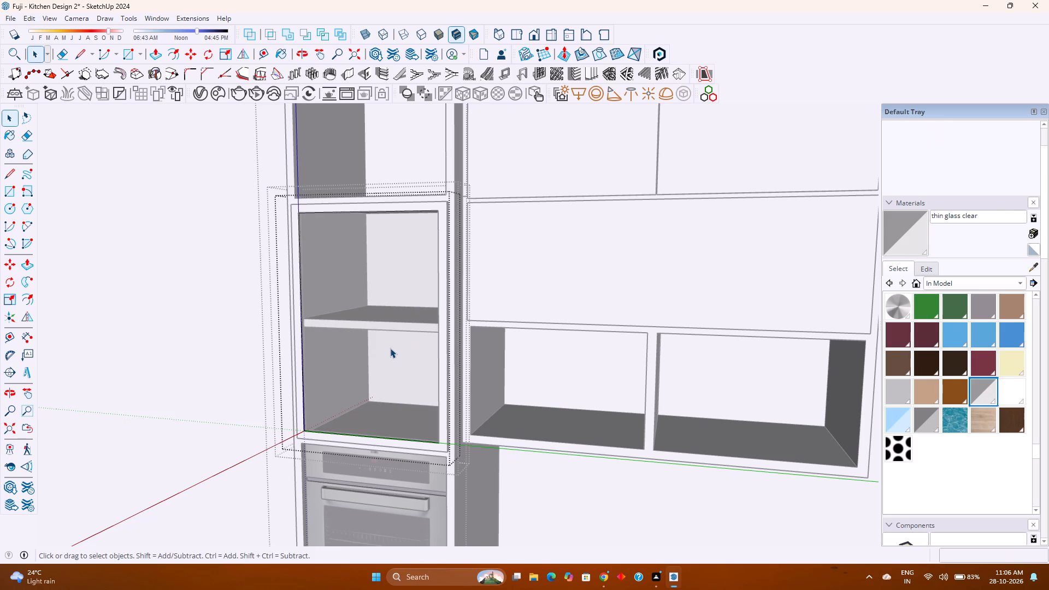
key(p)
click(390, 348)
text(5m)
key(m)
key(Return)
key(space)
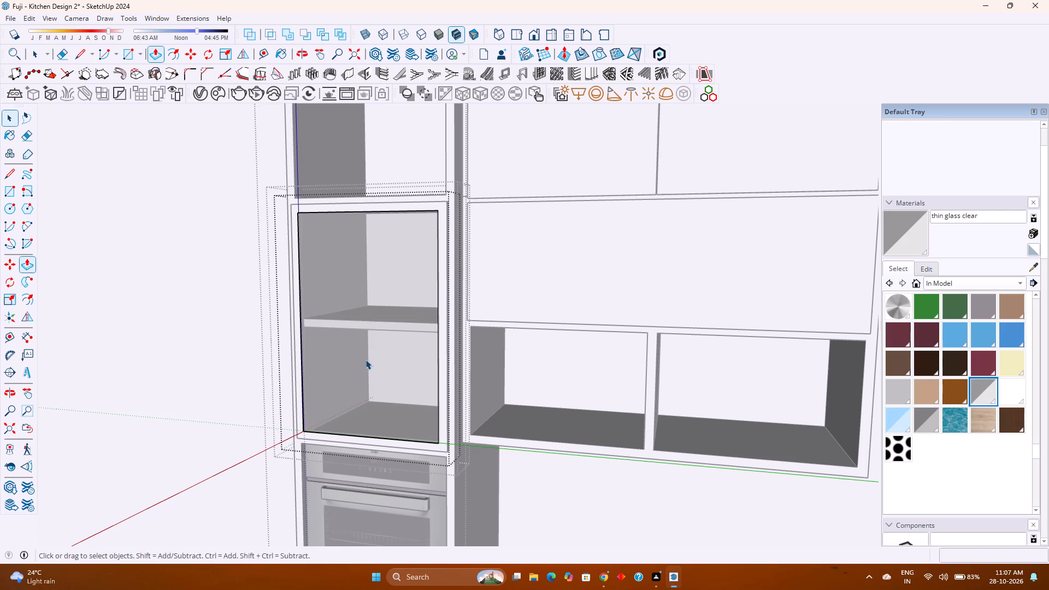
scroll(353, 368, up, 3)
middle_drag(353, 369, 322, 441)
scroll(317, 442, up, 4)
key(Escape)
Move the glass pane 3/8" inward from the door frame's front face, starting from its lower front corner.
click(314, 427)
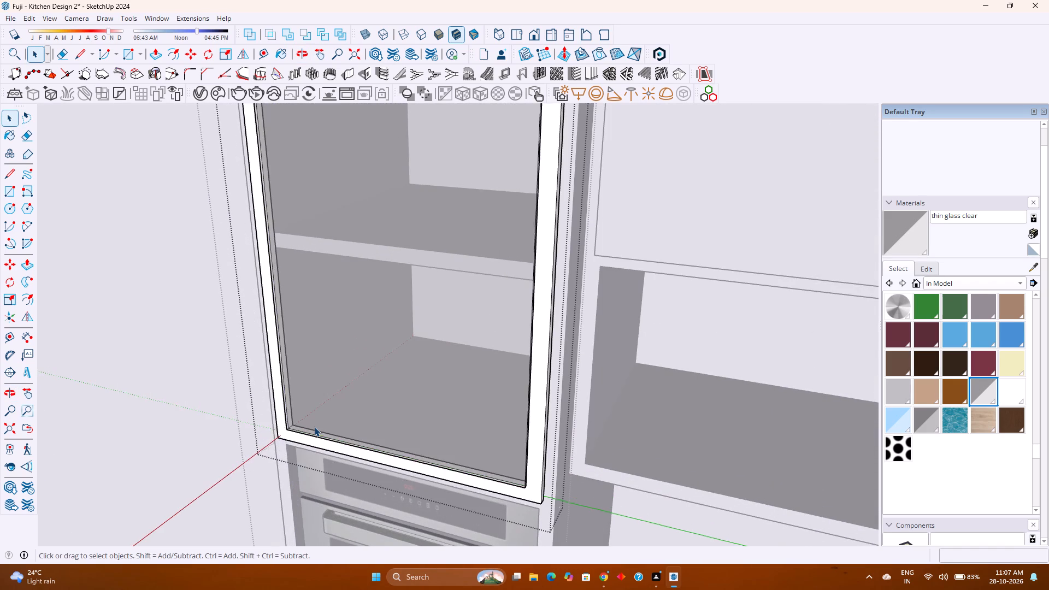
scroll(314, 427, up, 11)
key(m)
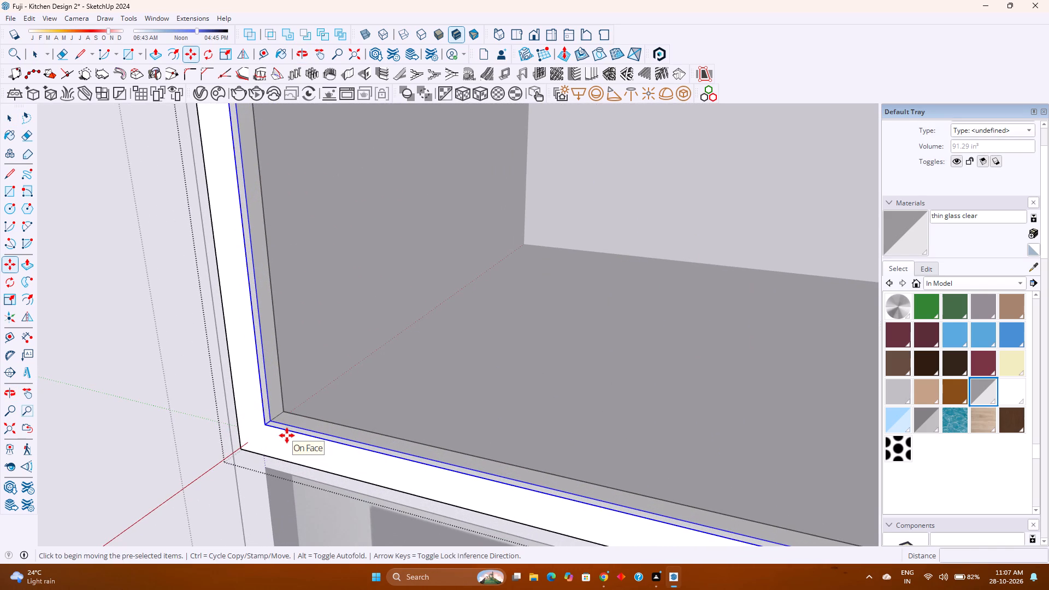
scroll(259, 429, up, 9)
middle_drag(269, 420, 245, 459)
middle_click(245, 459)
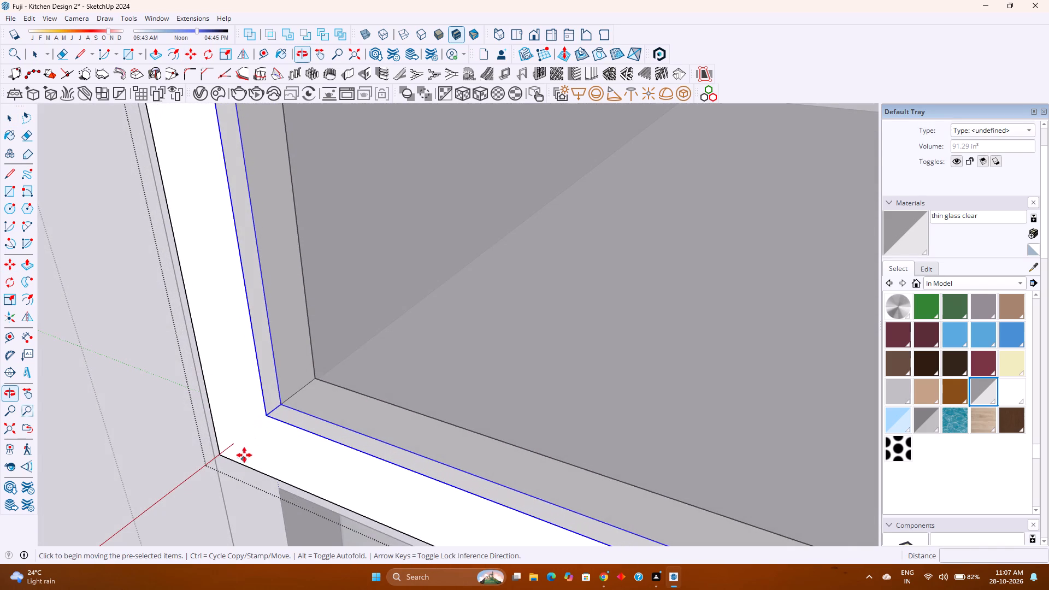
click(263, 416)
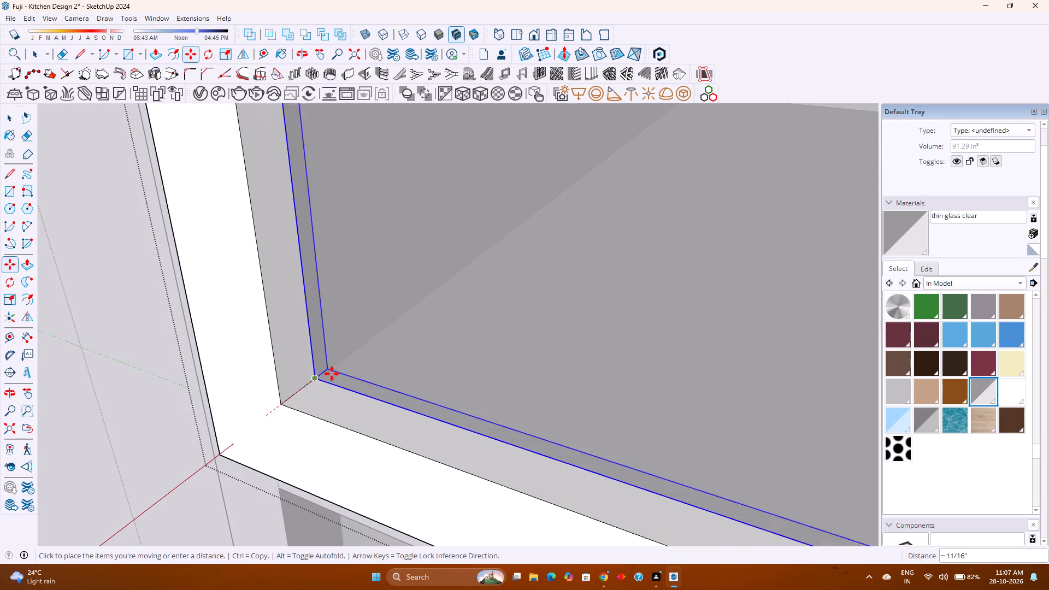
scroll(300, 387, up, 12)
middle_drag(300, 387, 245, 445)
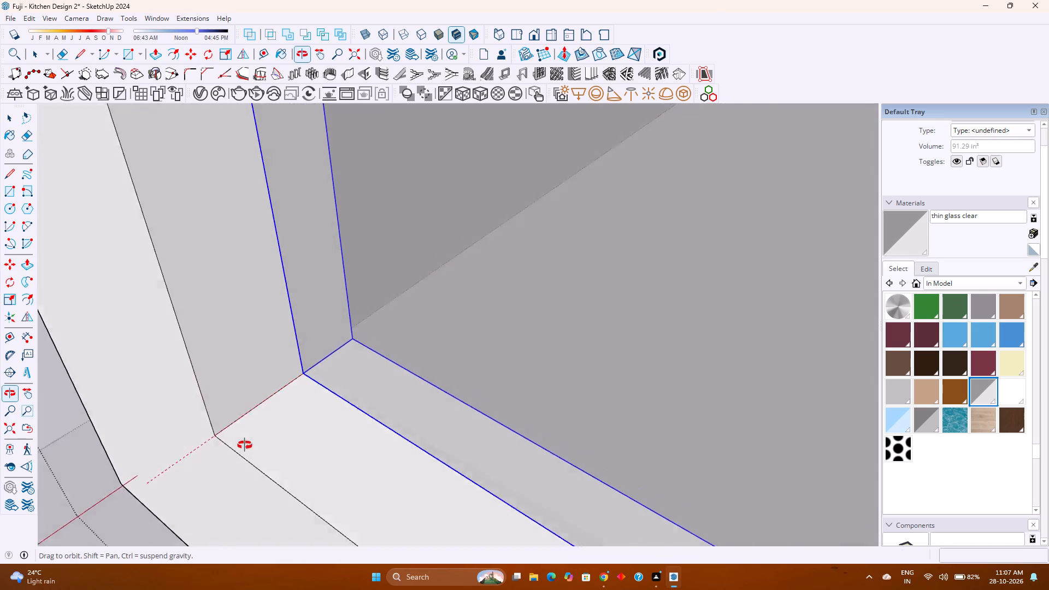
middle_drag(245, 445, 230, 460)
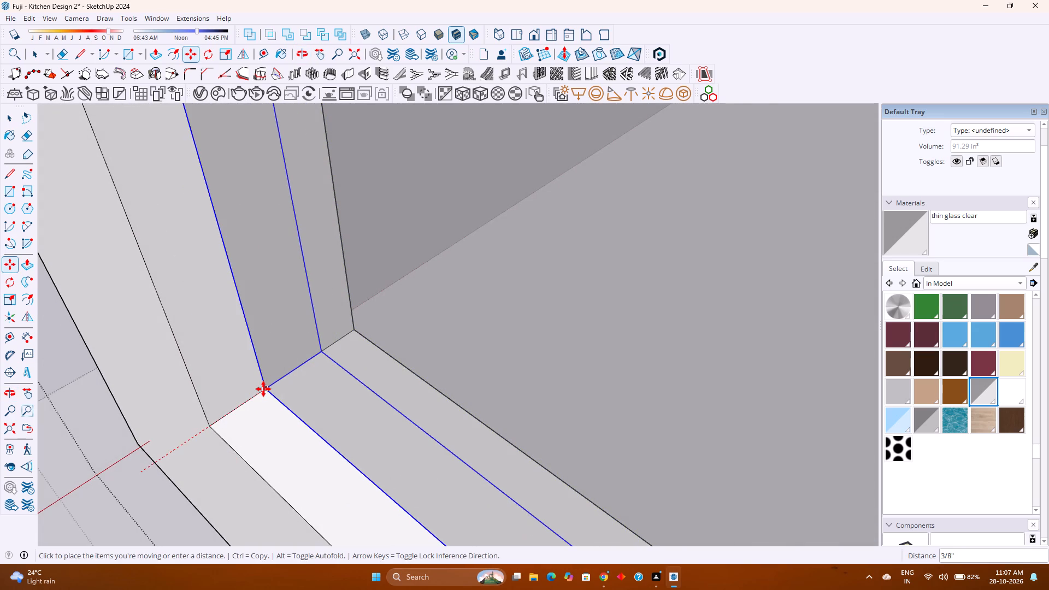
click(256, 394)
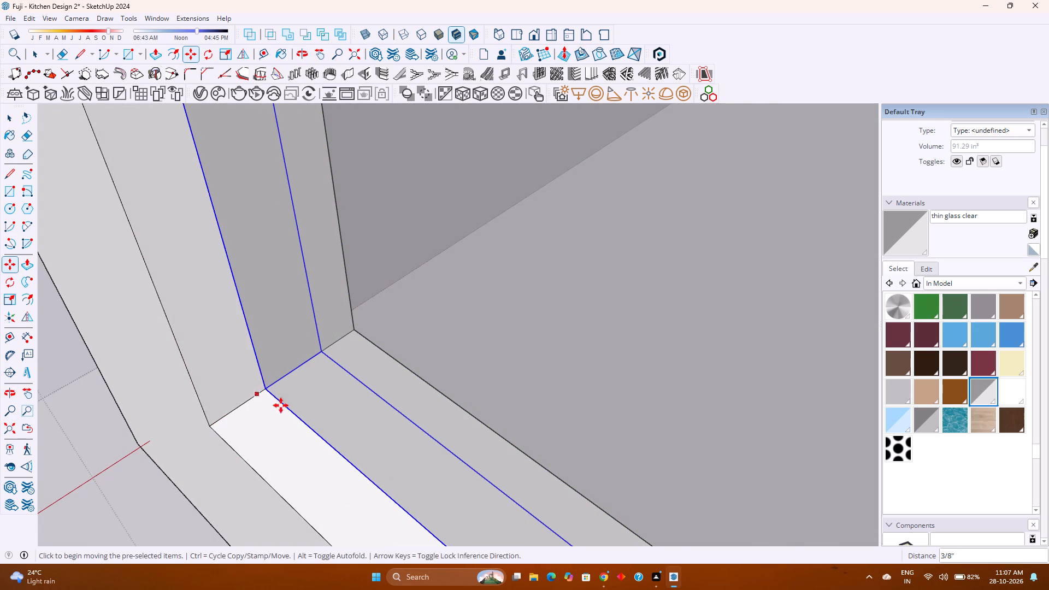
key(space)
key(Escape)
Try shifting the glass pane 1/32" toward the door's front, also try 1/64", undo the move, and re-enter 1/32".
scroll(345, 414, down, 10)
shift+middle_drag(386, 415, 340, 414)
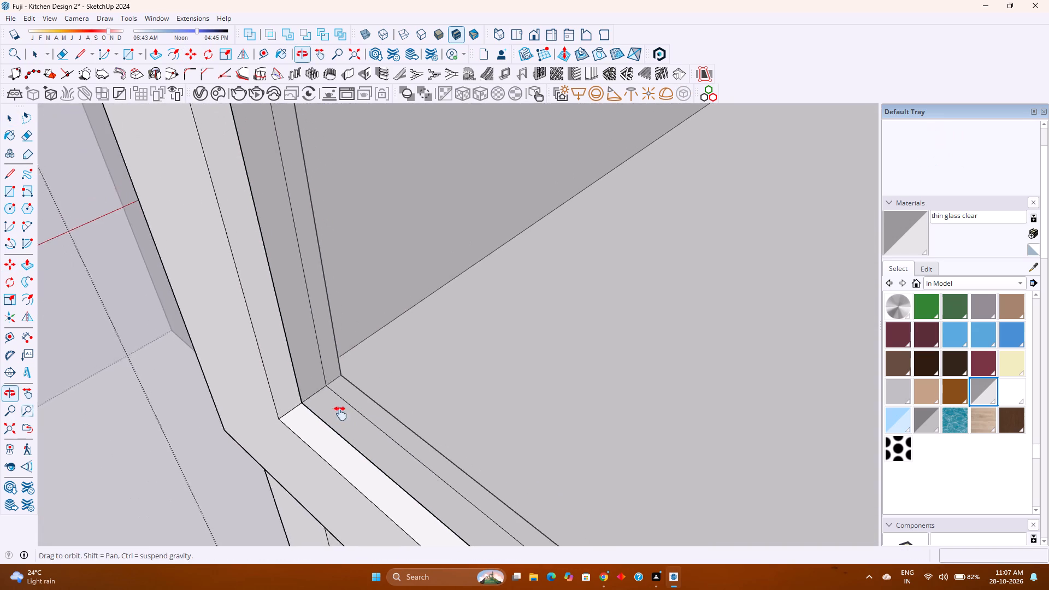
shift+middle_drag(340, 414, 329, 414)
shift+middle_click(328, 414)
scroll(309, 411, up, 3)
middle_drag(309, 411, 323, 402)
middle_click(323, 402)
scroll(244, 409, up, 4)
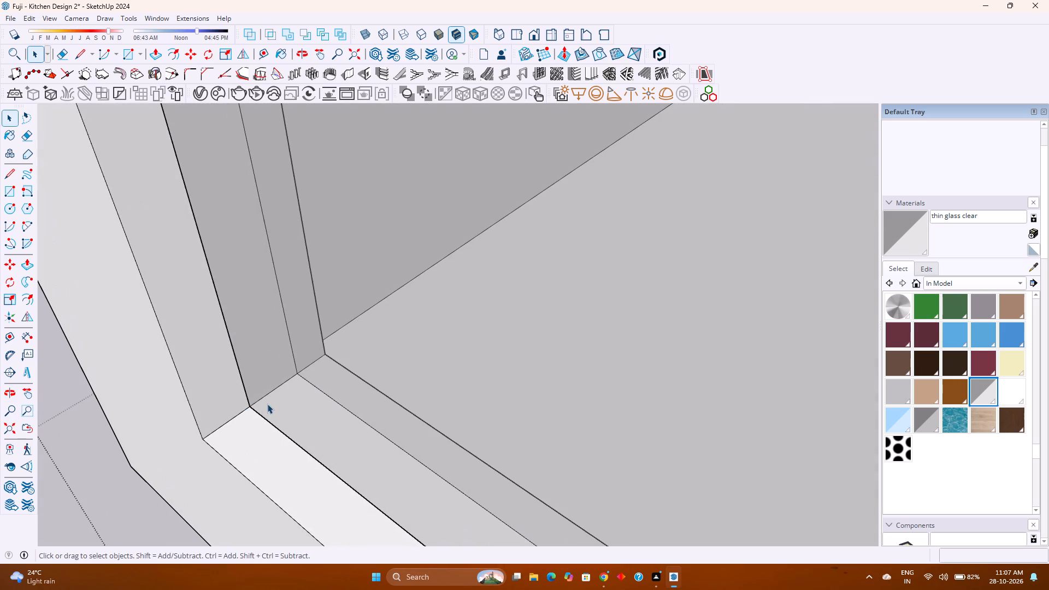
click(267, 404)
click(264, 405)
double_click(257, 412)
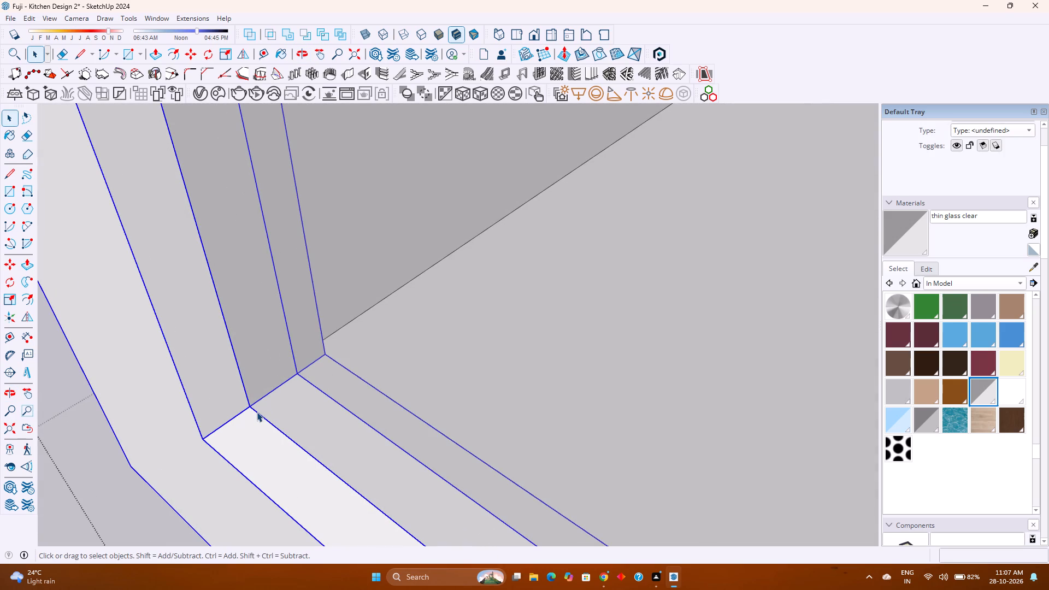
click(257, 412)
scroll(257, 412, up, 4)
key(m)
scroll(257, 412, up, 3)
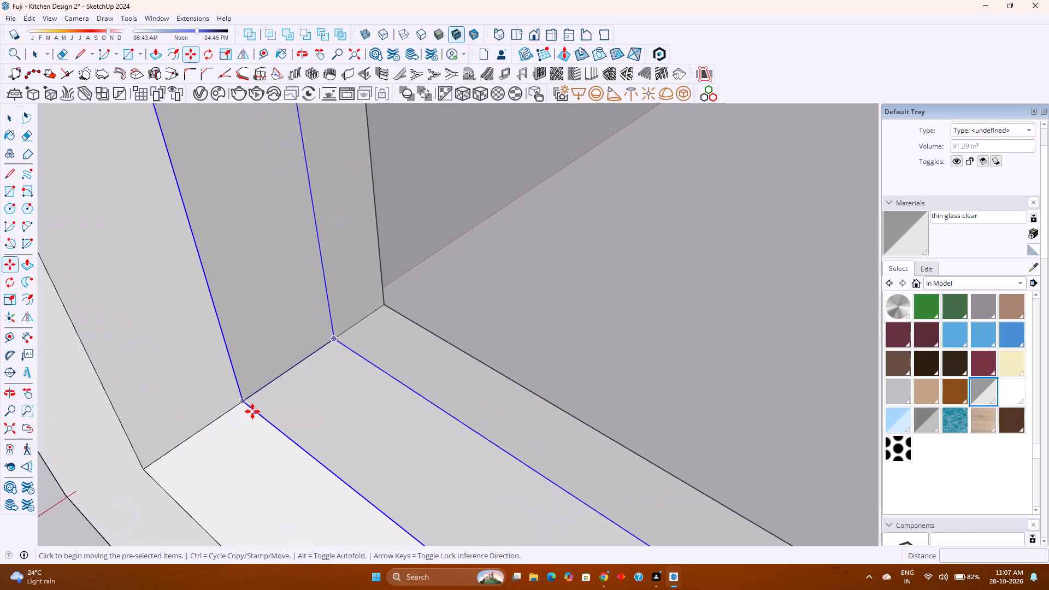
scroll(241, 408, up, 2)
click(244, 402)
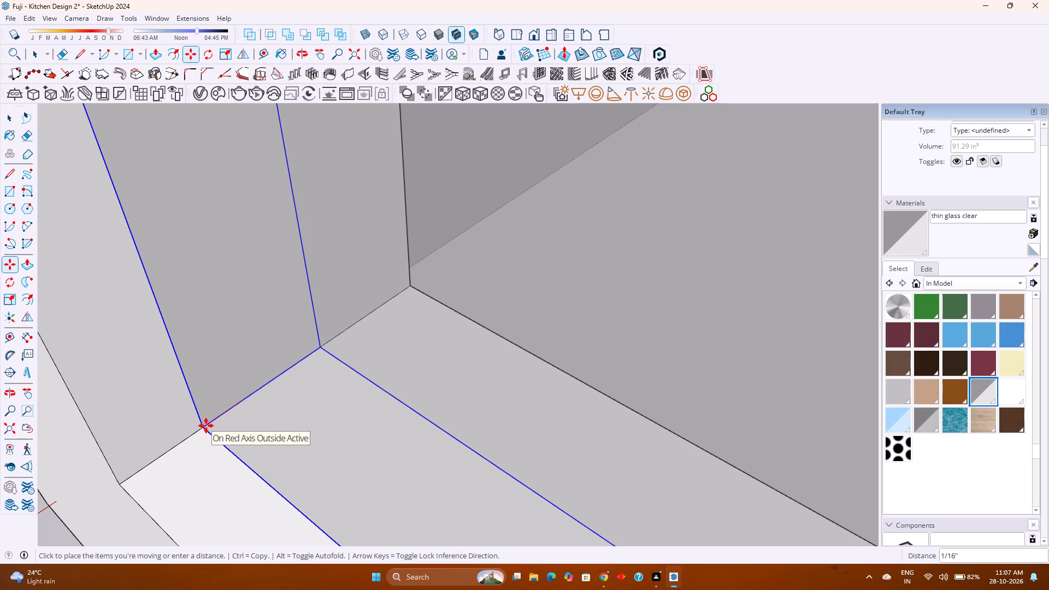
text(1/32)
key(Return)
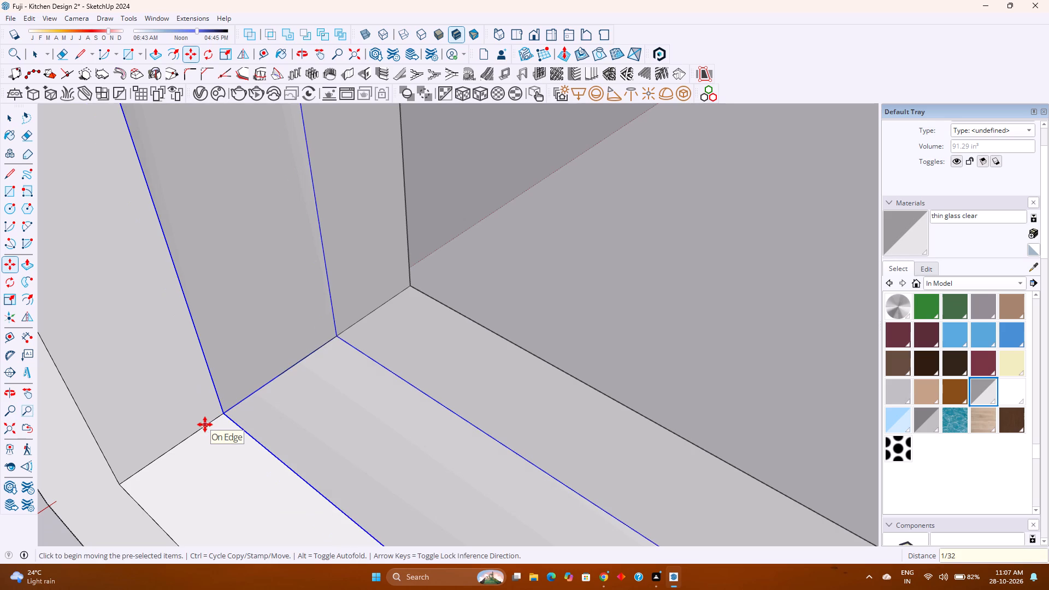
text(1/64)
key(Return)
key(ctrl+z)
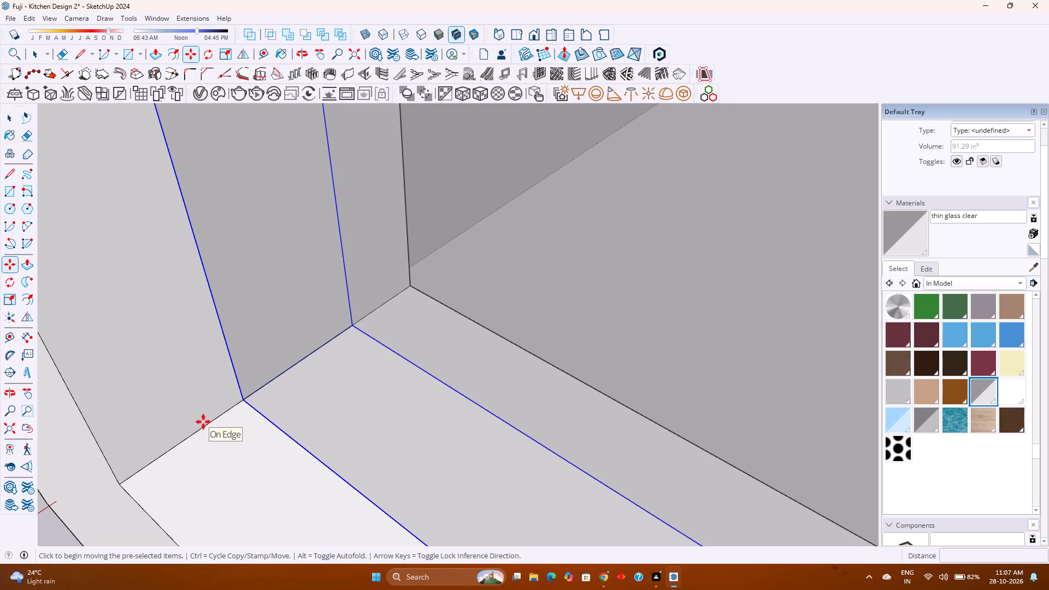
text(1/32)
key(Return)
Move the glass pane about 1/16" along the red axis toward the front of the door frame.
click(244, 400)
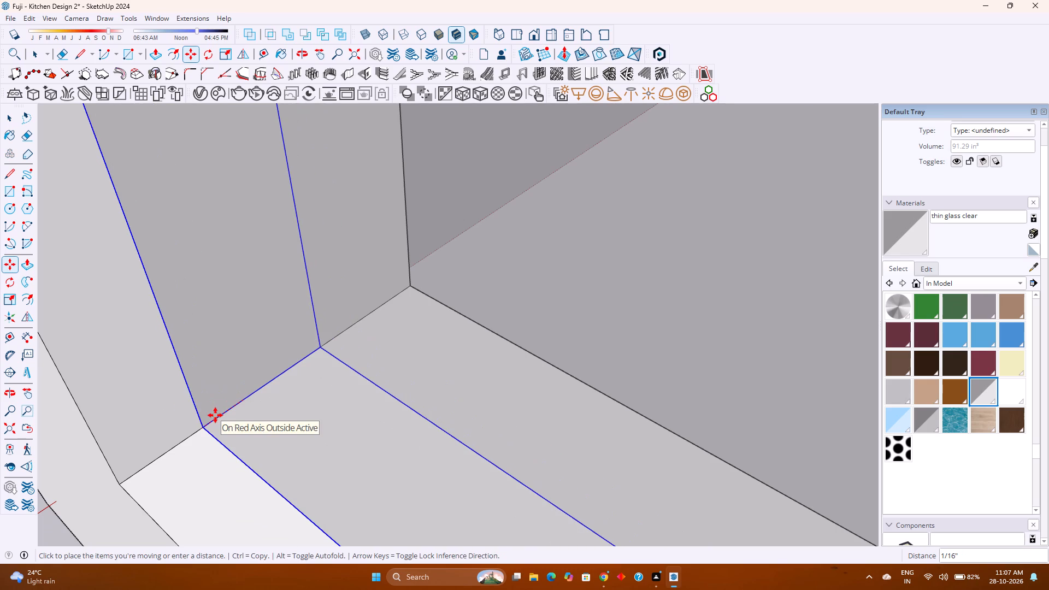
click(226, 413)
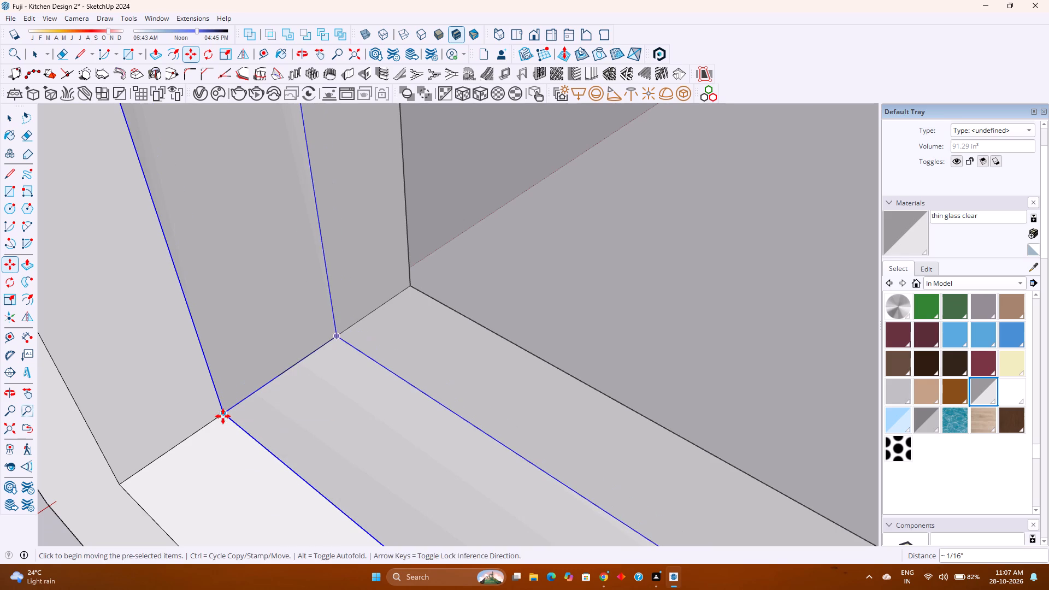
key(space)
key(Escape)
Examine the glazed door from several angles and its fit in the tall oven cabinet beside the wall units.
scroll(284, 417, down, 2)
middle_drag(284, 417, 121, 423)
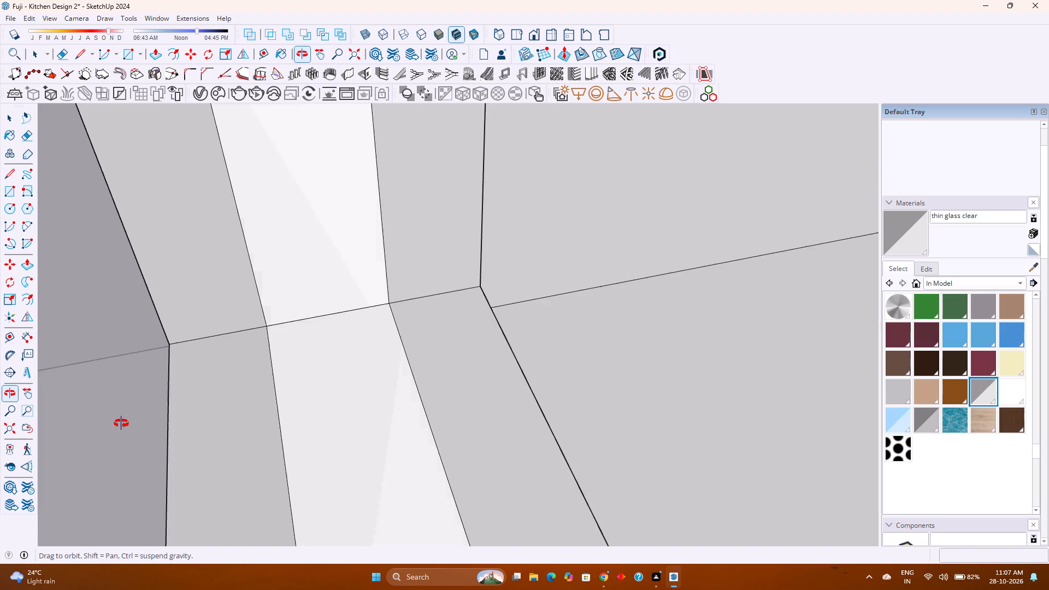
middle_drag(121, 423, 313, 386)
middle_click(313, 386)
scroll(326, 385, down, 20)
scroll(326, 385, down, 2)
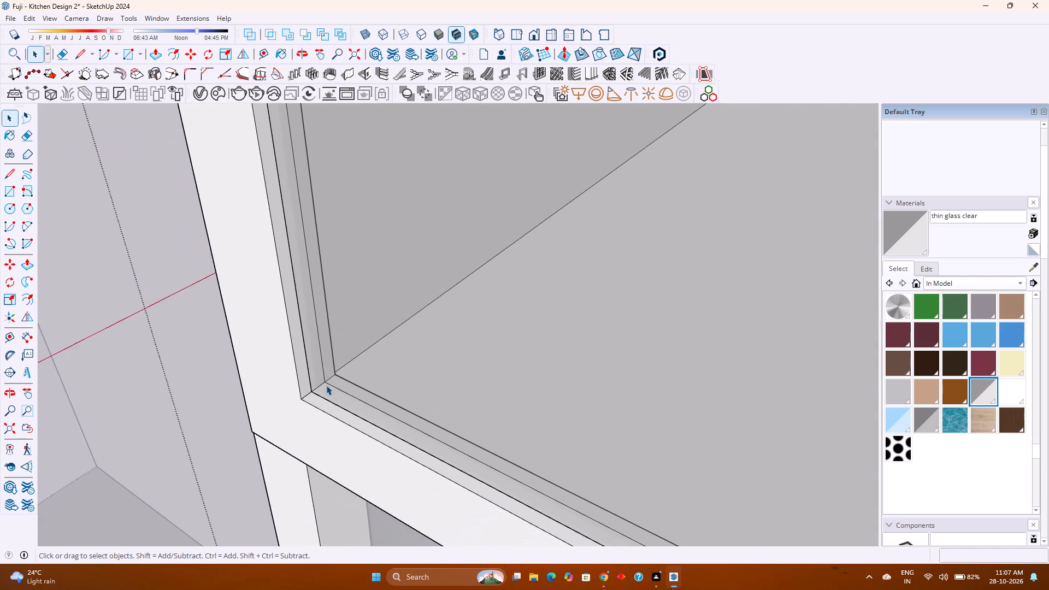
scroll(326, 385, down, 18)
shift+middle_drag(437, 371, 320, 458)
scroll(317, 458, down, 2)
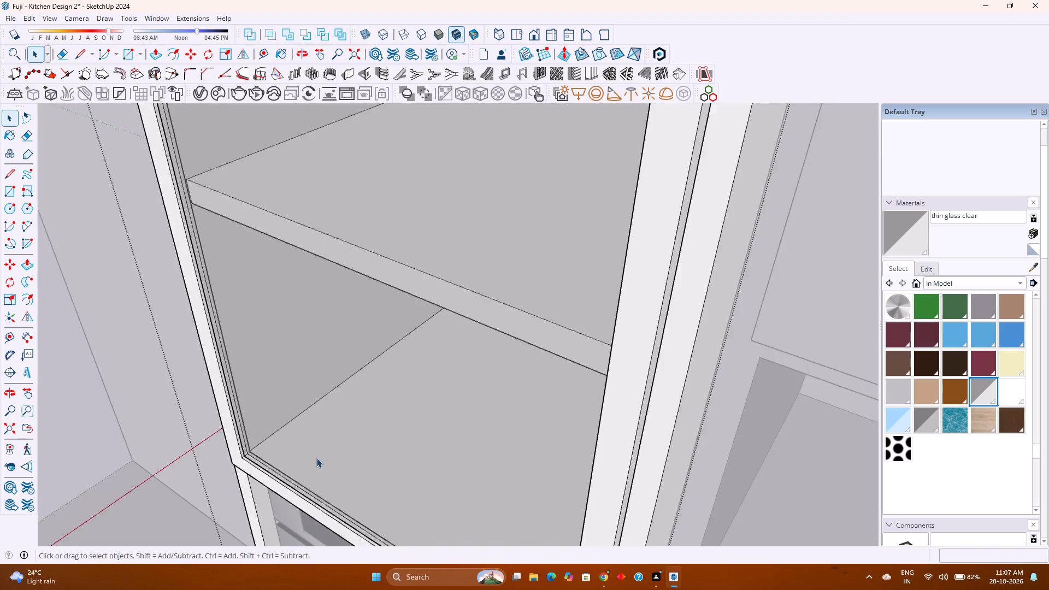
scroll(316, 458, down, 3)
middle_drag(314, 456, 365, 415)
scroll(381, 411, down, 9)
shift+middle_drag(347, 439, 335, 452)
middle_drag(329, 452, 417, 363)
middle_click(417, 363)
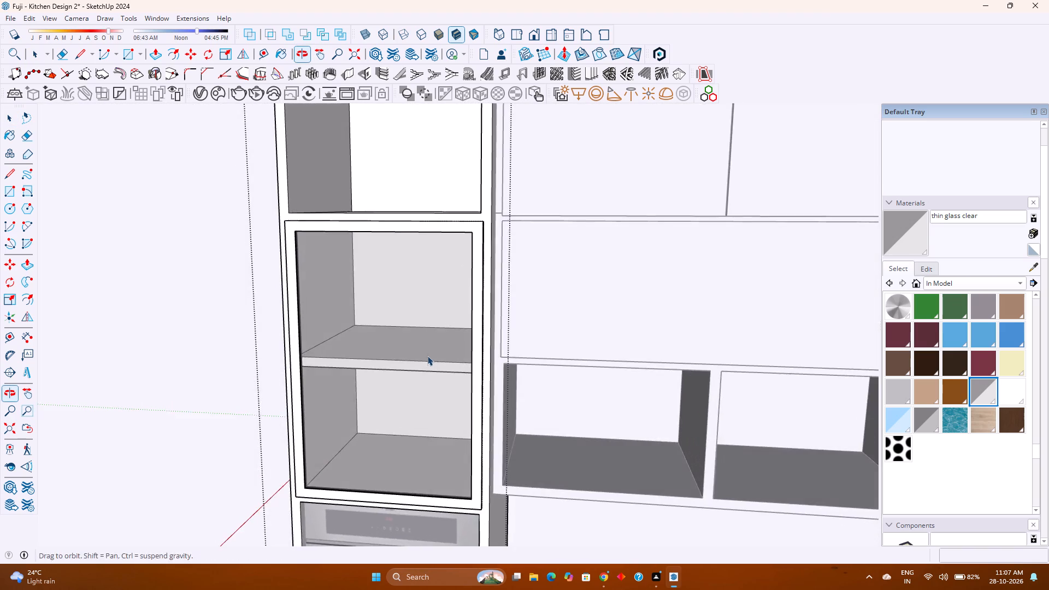
scroll(430, 355, down, 4)
scroll(467, 422, up, 8)
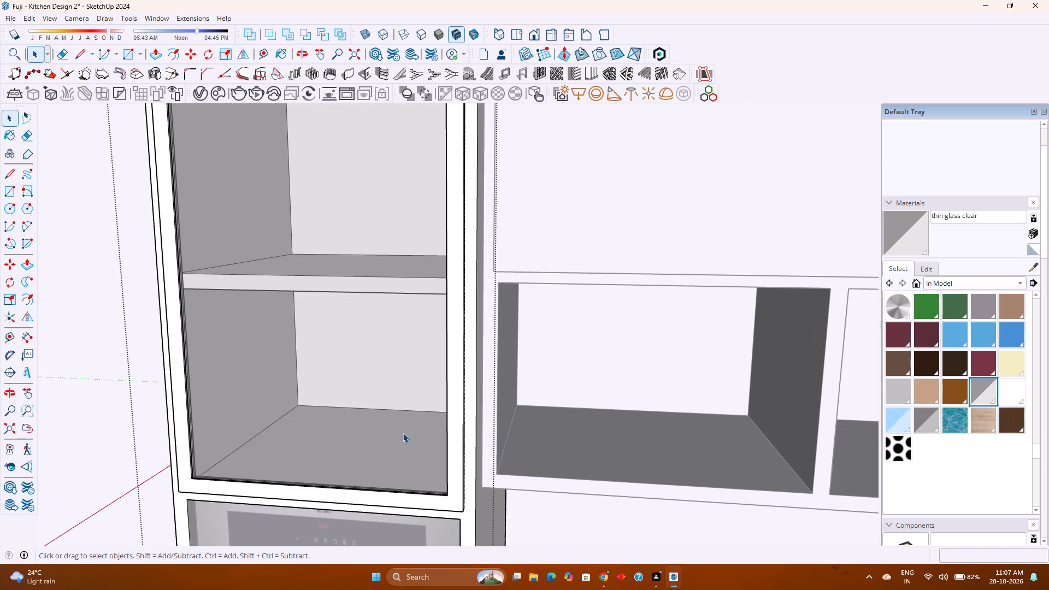
middle_drag(403, 433, 480, 381)
middle_drag(488, 377, 522, 371)
middle_drag(522, 371, 396, 494)
middle_click(396, 494)
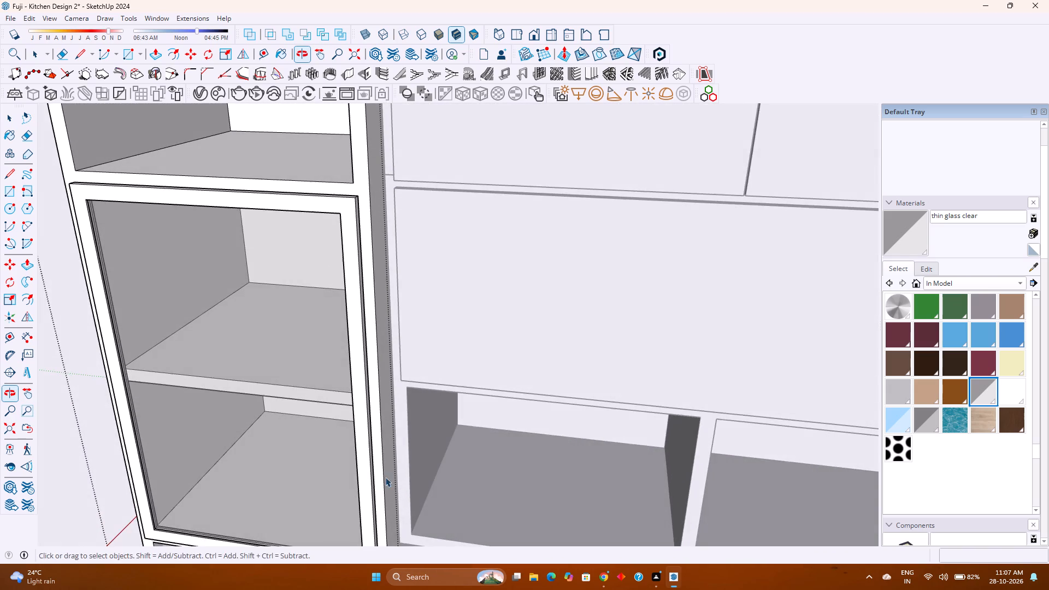
shift+middle_drag(332, 410, 437, 471)
middle_click(437, 471)
scroll(310, 381, up, 2)
middle_drag(310, 381, 480, 315)
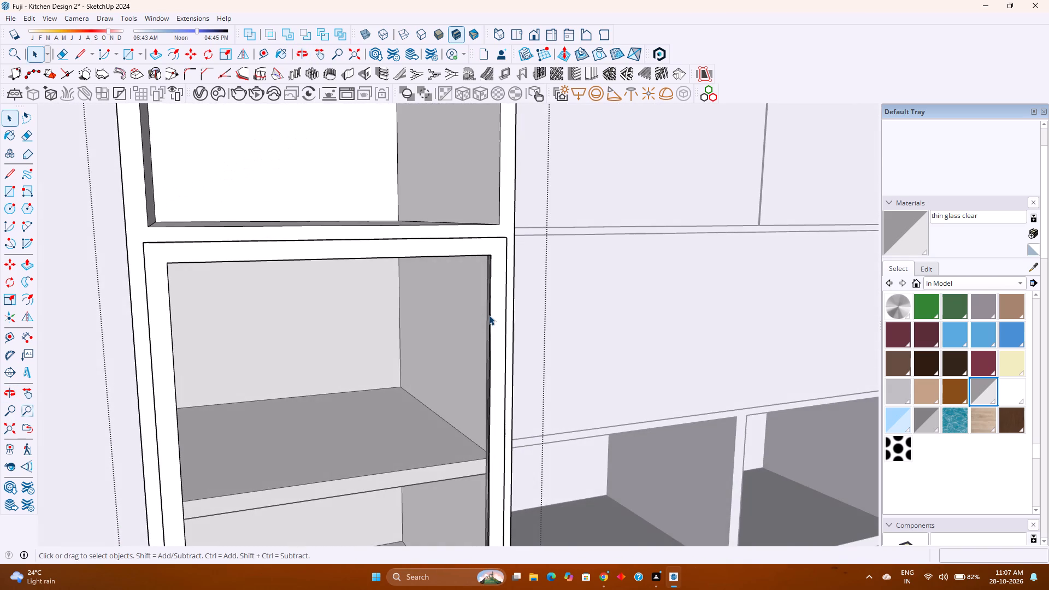
scroll(489, 315, down, 6)
middle_drag(507, 343, 422, 358)
middle_click(421, 358)
scroll(421, 357, down, 6)
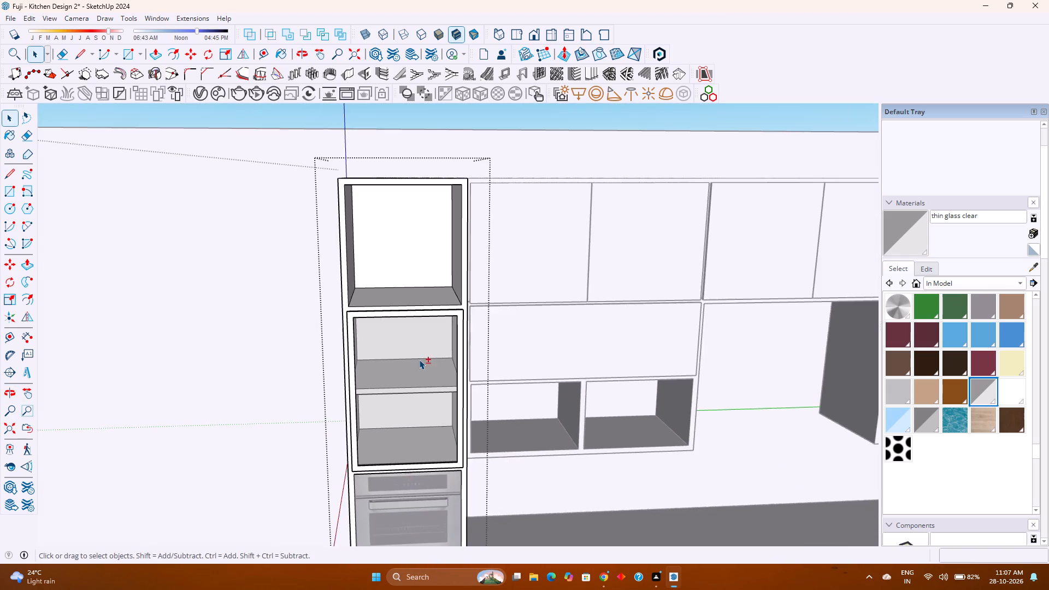
shift+middle_drag(419, 363, 434, 427)
shift+middle_click(434, 427)
middle_drag(439, 423, 421, 326)
middle_click(421, 326)
scroll(445, 344, down, 3)
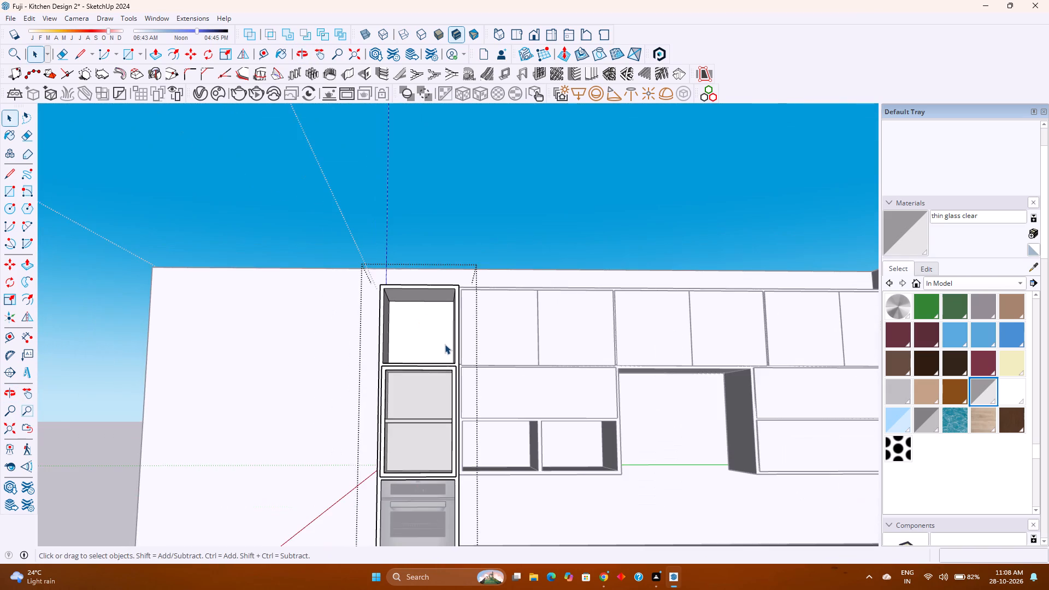
Draw a 1' 8" by 1' 7" rectangle across the tall cabinet's top open compartment, and make it a group.
scroll(417, 377, up, 5)
middle_drag(426, 365, 396, 477)
middle_click(396, 477)
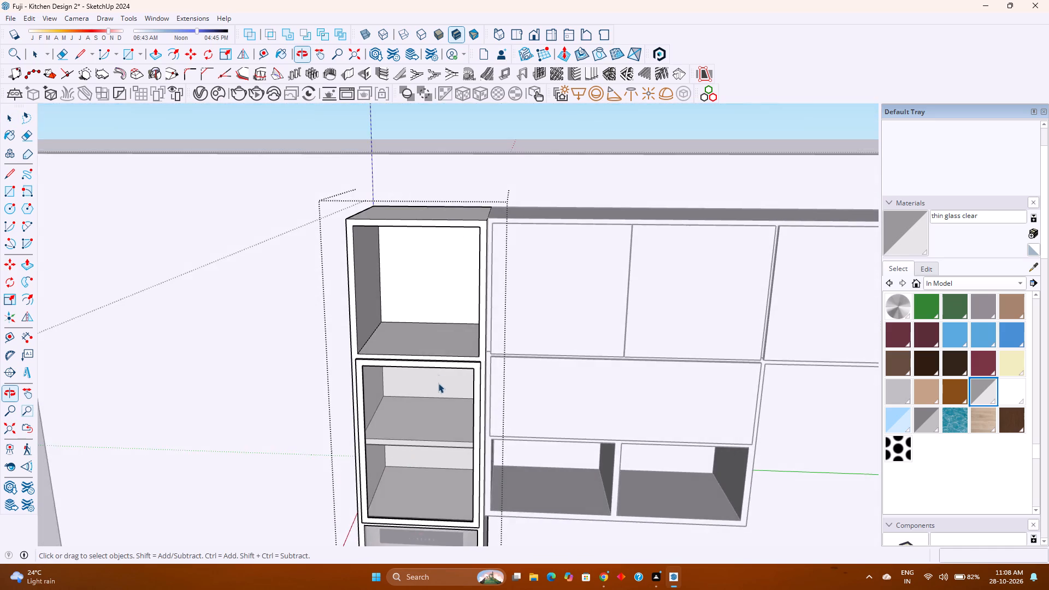
scroll(438, 374, up, 9)
shift+middle_drag(431, 358, 382, 479)
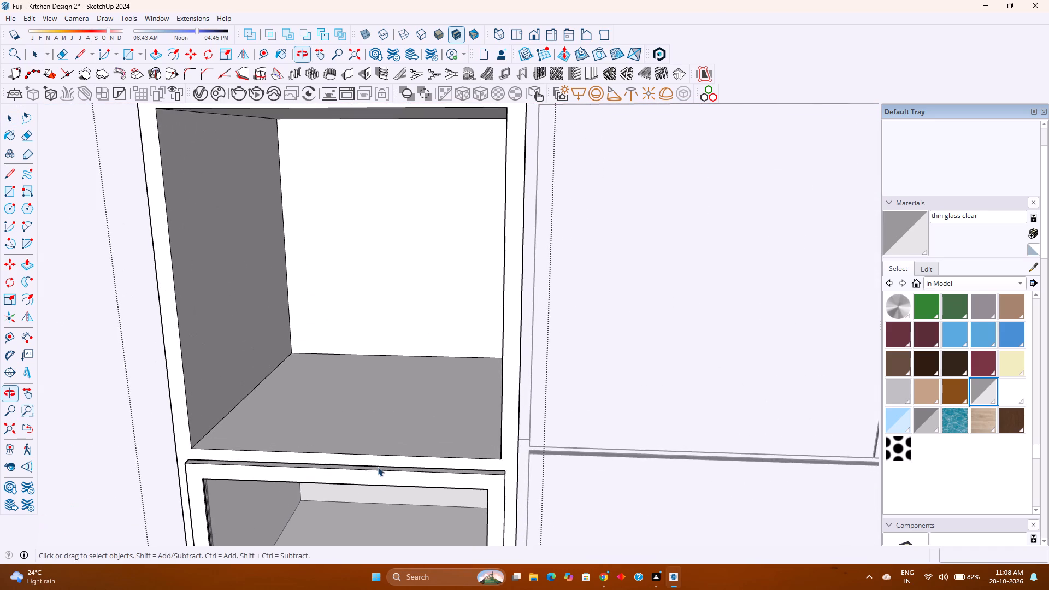
scroll(377, 466, down, 3)
shift+middle_drag(358, 462, 325, 532)
middle_drag(313, 512, 352, 472)
middle_click(352, 472)
scroll(361, 459, down, 4)
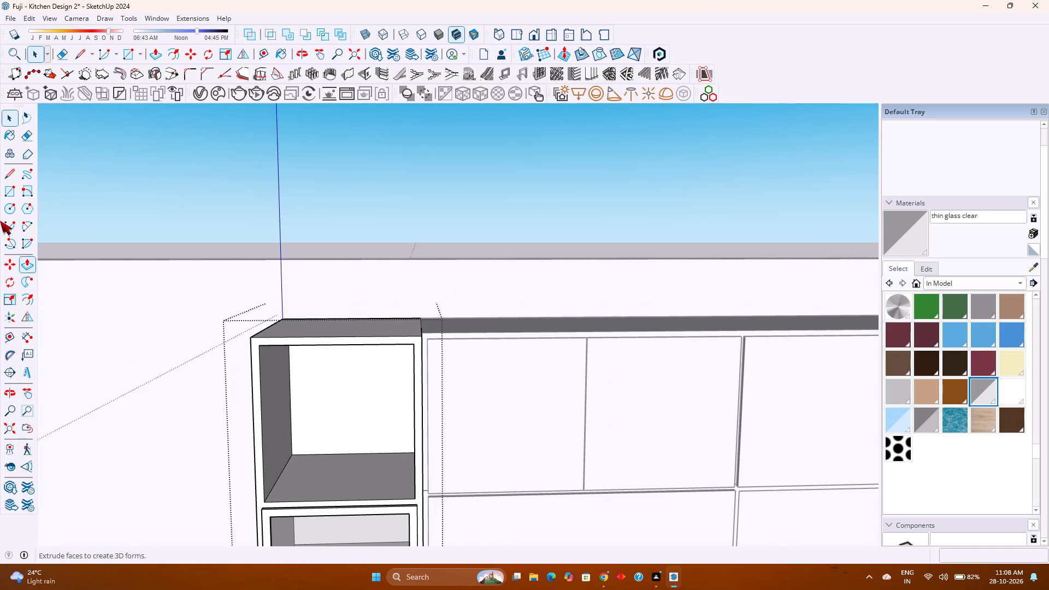
click(125, 52)
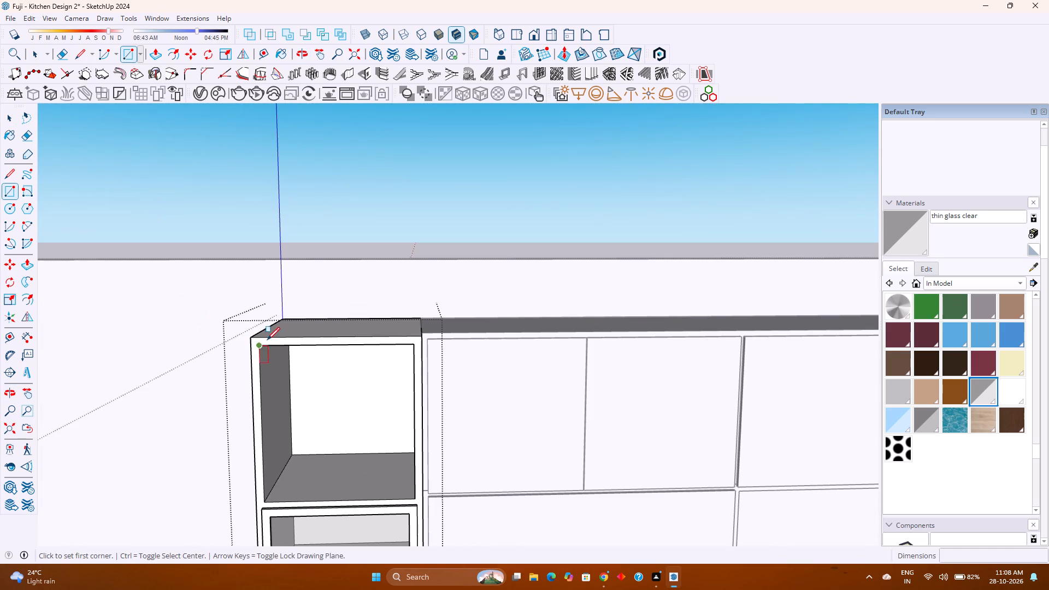
click(259, 345)
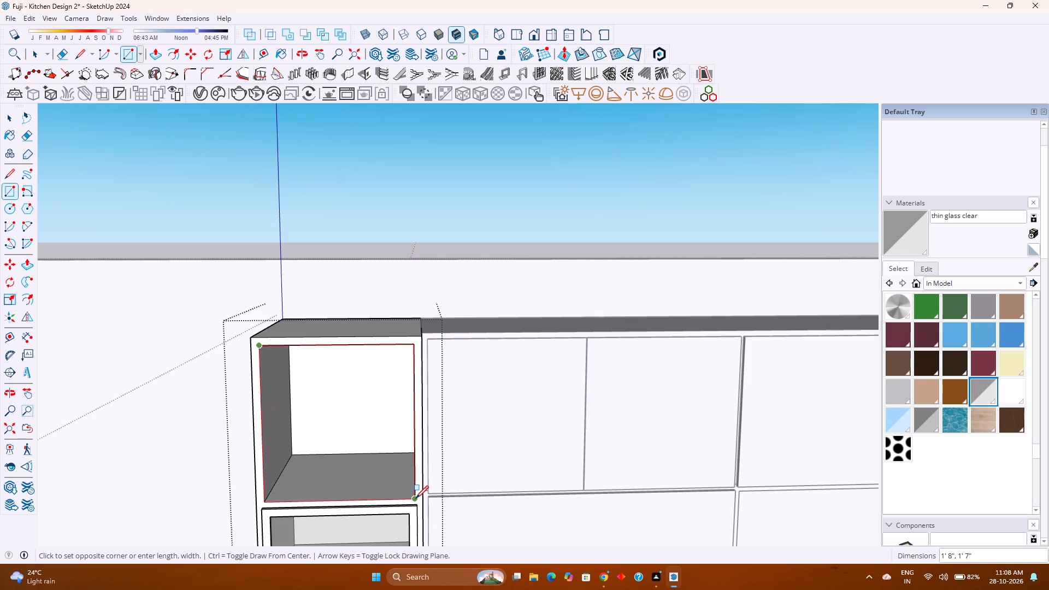
click(416, 498)
key(space)
double_click(367, 427)
right_click(367, 427)
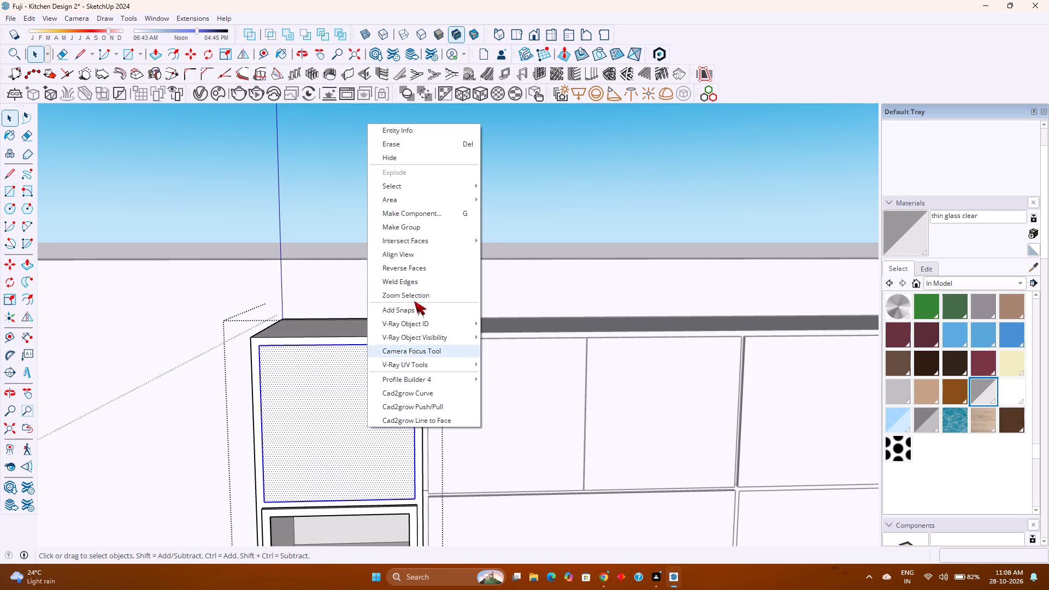
click(423, 223)
Open the top compartment's panel group for editing and extrude its face by 0.5".
double_click(362, 394)
scroll(361, 394, up, 3)
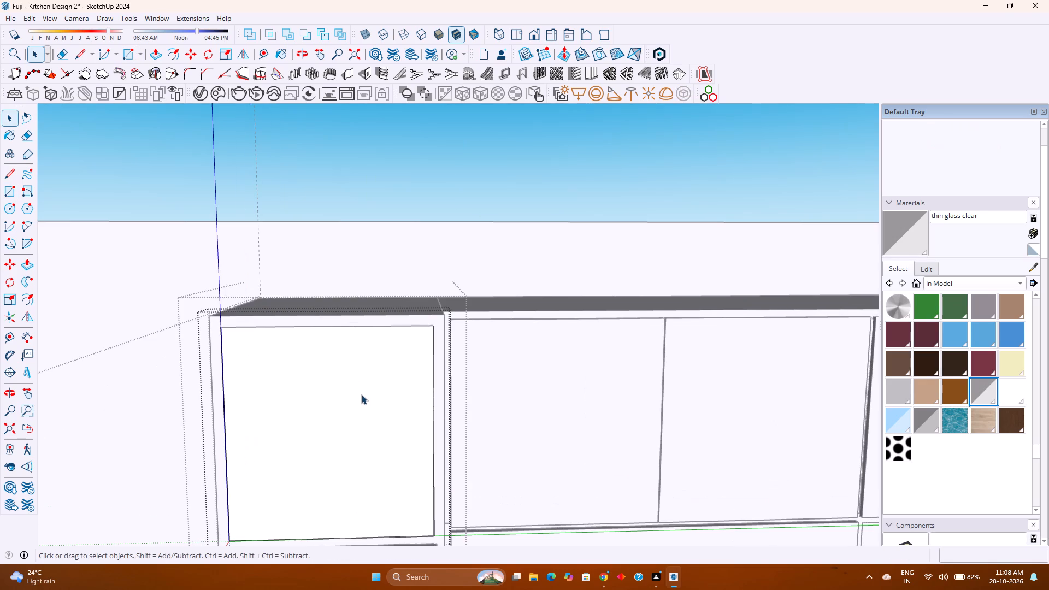
click(159, 59)
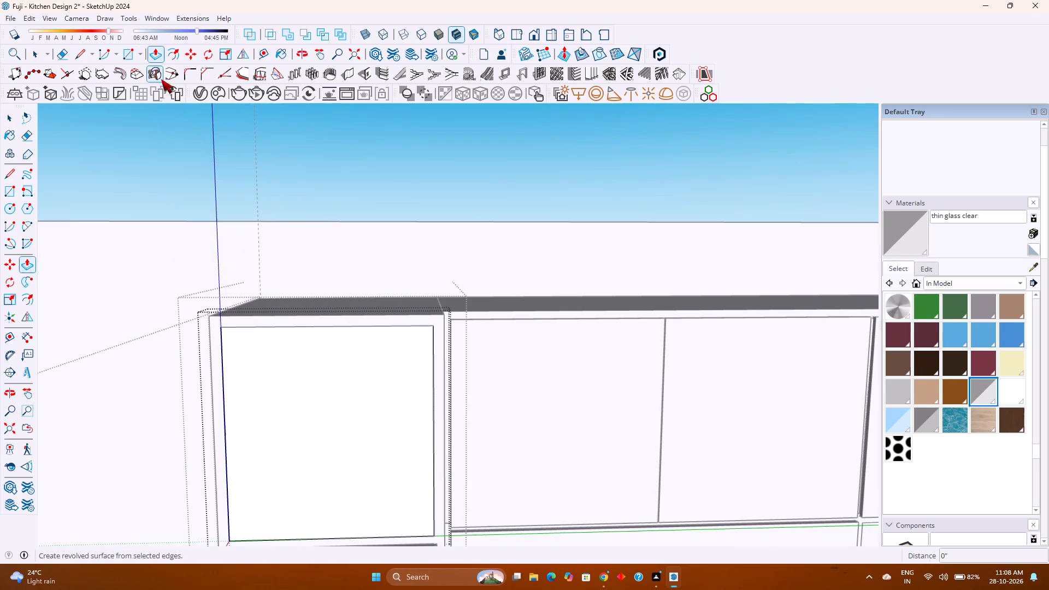
click(372, 388)
text(0.5)
key(Return)
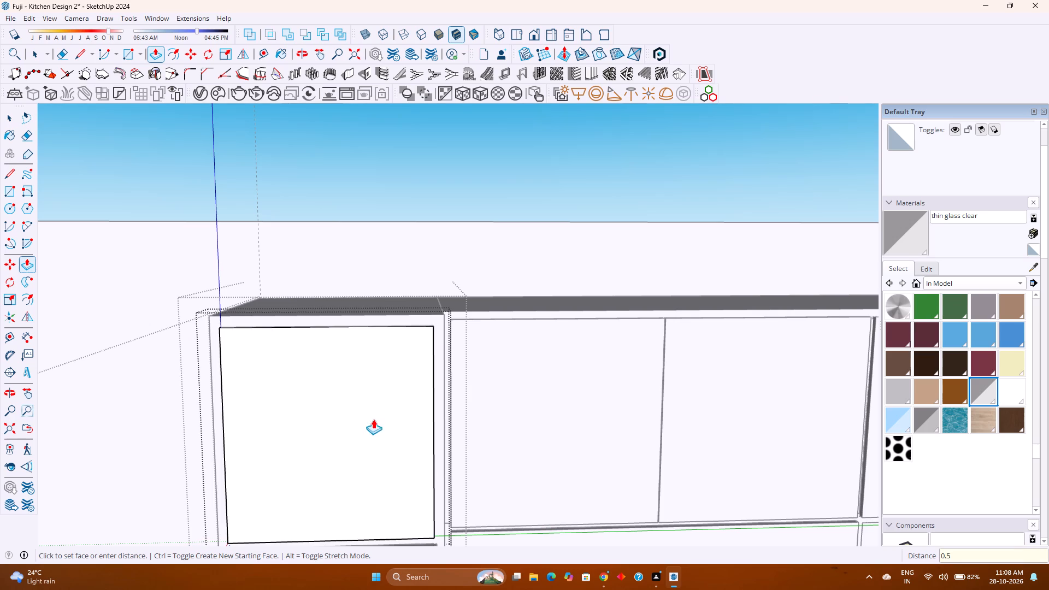
Extend the top panel's right side face outward by 0.25" over the cabinet edge.
scroll(405, 436, up, 2)
scroll(404, 432, down, 3)
shift+middle_drag(374, 442, 416, 361)
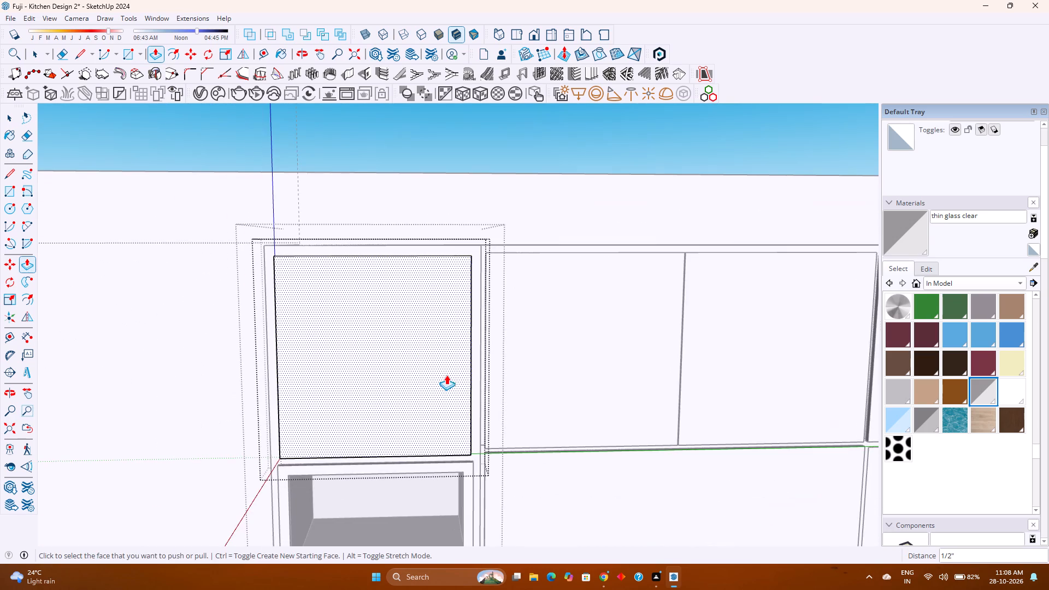
scroll(452, 377, up, 3)
middle_drag(456, 377, 314, 441)
scroll(454, 351, up, 8)
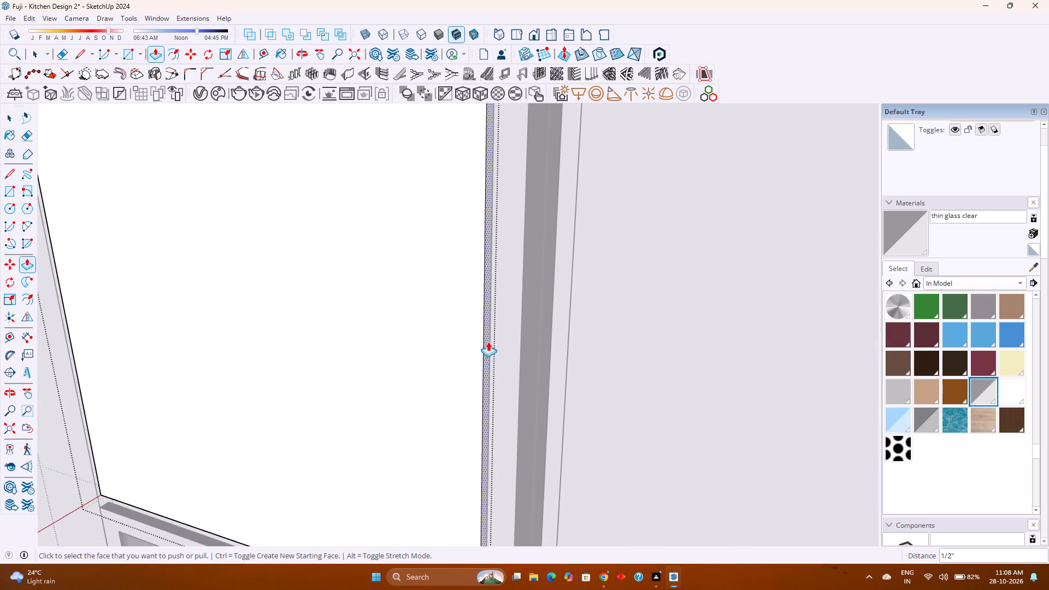
click(486, 344)
text(0.25)
key(Return)
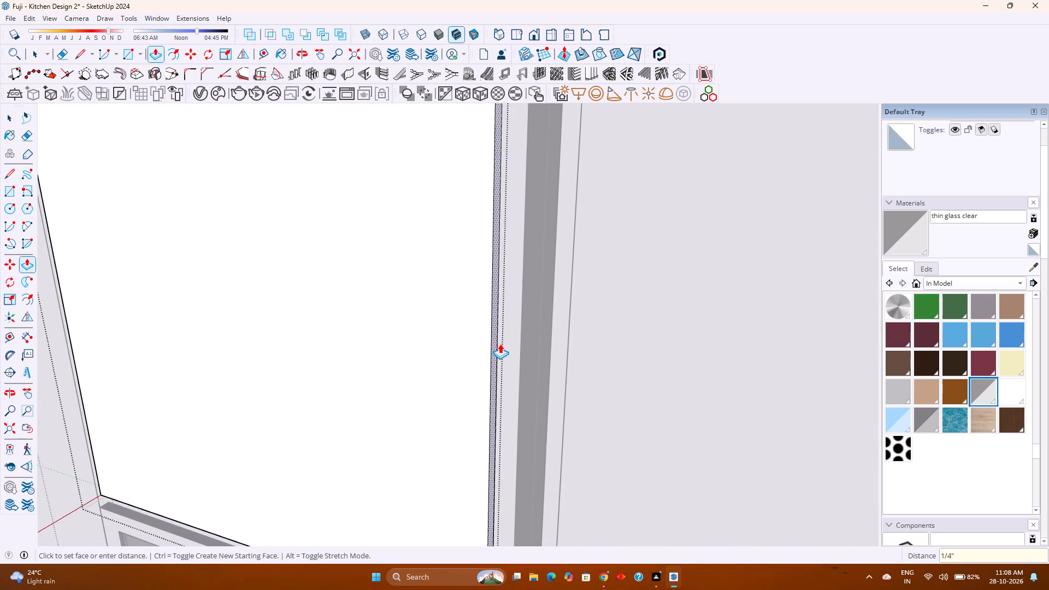
Repeat the 0.25" outward extension on the top panel's left side face.
scroll(499, 347, down, 9)
middle_drag(413, 385, 565, 288)
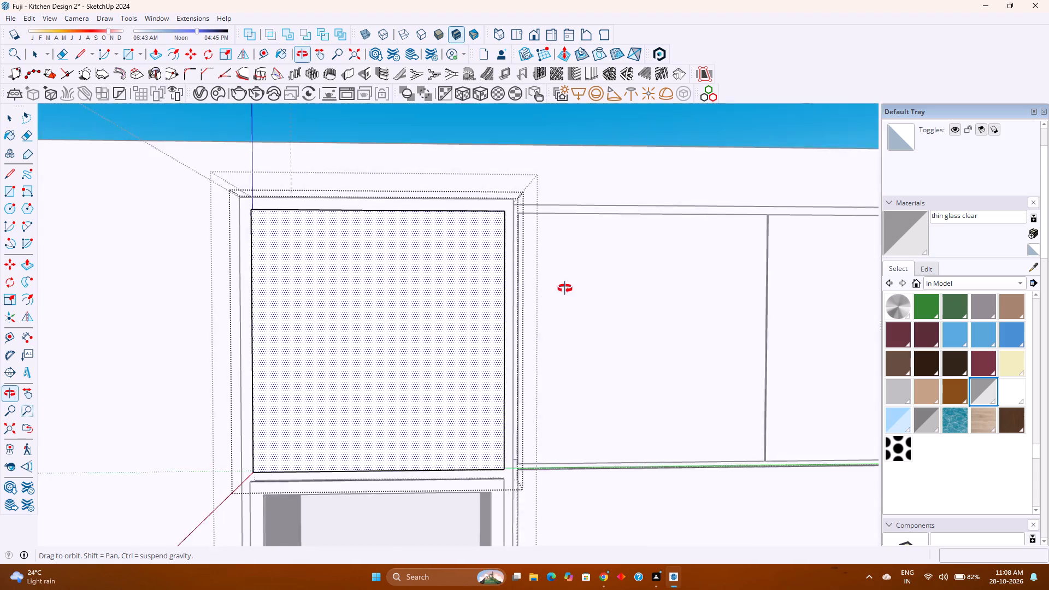
middle_drag(565, 288, 567, 287)
shift+middle_drag(303, 408, 374, 370)
shift+middle_click(375, 369)
middle_drag(355, 378, 503, 383)
scroll(329, 396, up, 1)
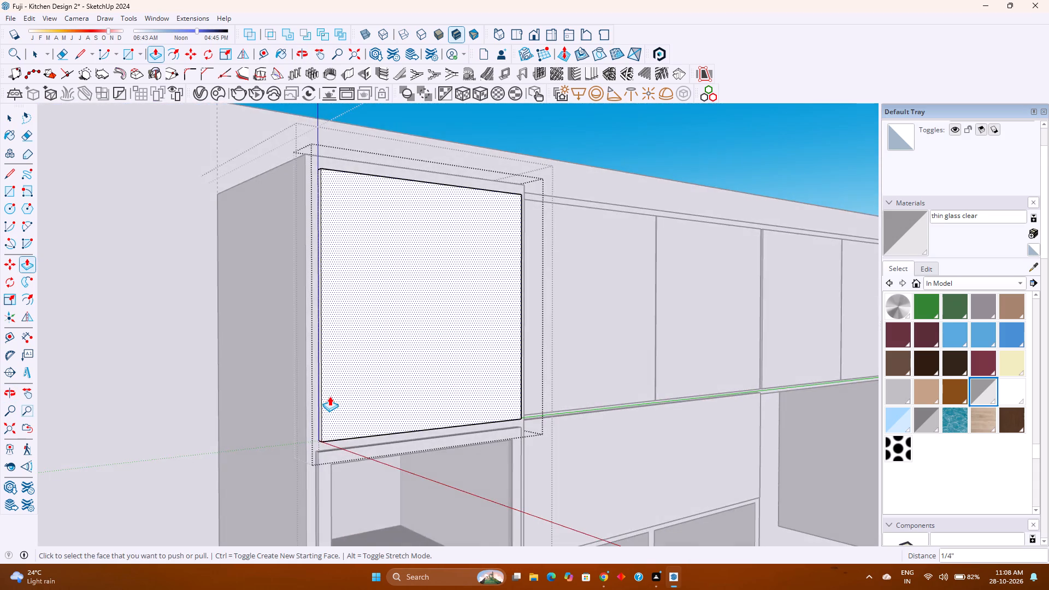
scroll(329, 396, up, 4)
double_click(313, 399)
Repeat the 0.25" outward extension on the top panel's upper edge face.
shift+middle_drag(378, 374, 383, 396)
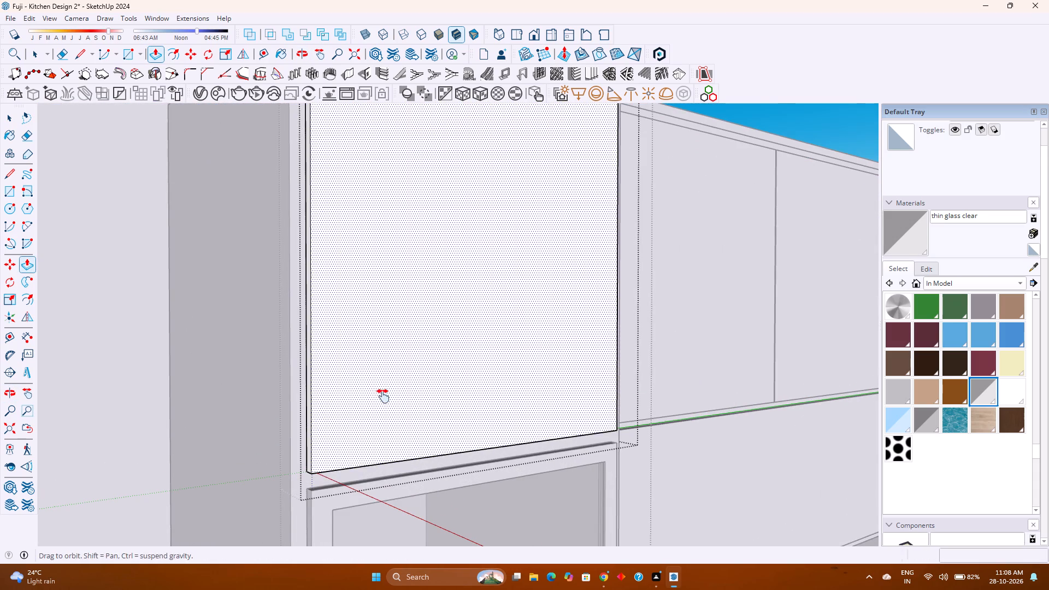
shift+middle_drag(383, 396, 409, 513)
middle_click(409, 515)
shift+middle_drag(417, 337, 428, 503)
middle_drag(501, 342, 472, 426)
scroll(373, 352, up, 2)
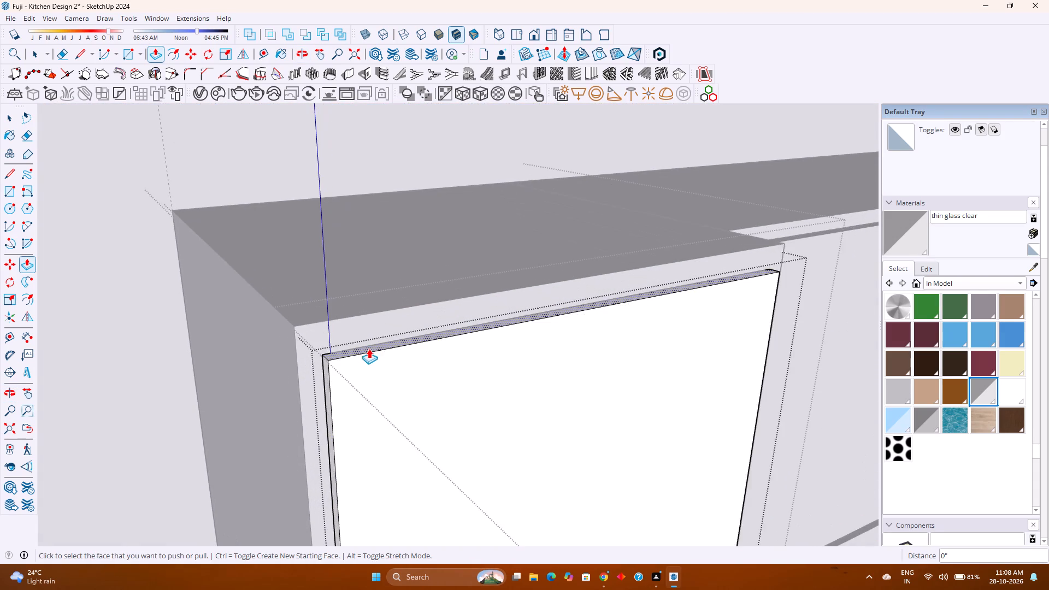
scroll(369, 349, up, 3)
double_click(362, 350)
Examine how the panel's top and right edges overlap the tall cabinet's carcass at the upper corner.
scroll(362, 350, down, 4)
middle_drag(480, 405, 264, 333)
scroll(264, 333, down, 1)
shift+middle_drag(675, 399, 610, 358)
middle_drag(645, 355, 588, 340)
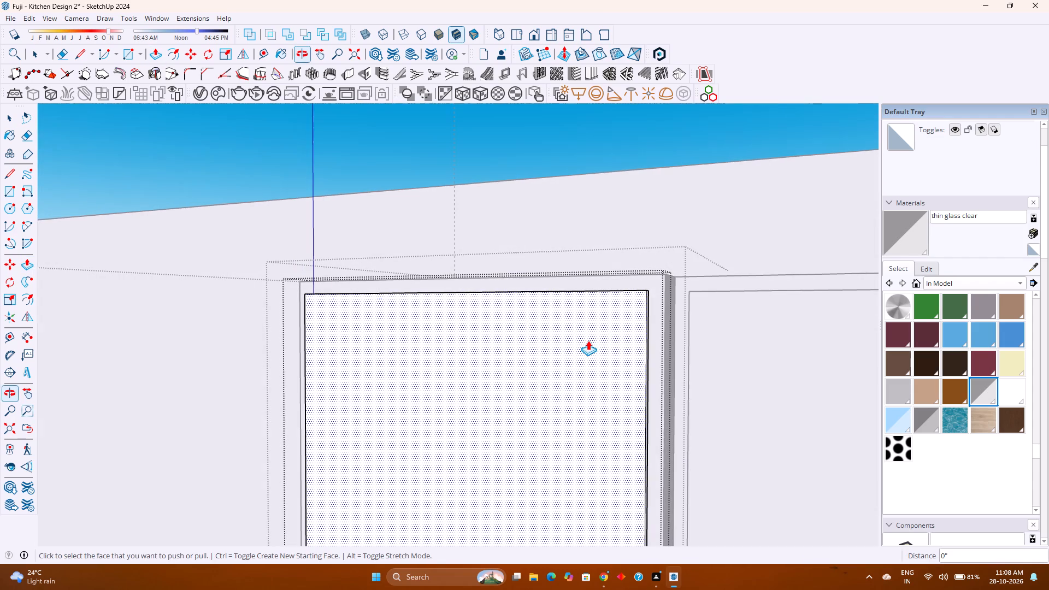
scroll(635, 350, up, 3)
middle_drag(652, 355, 643, 364)
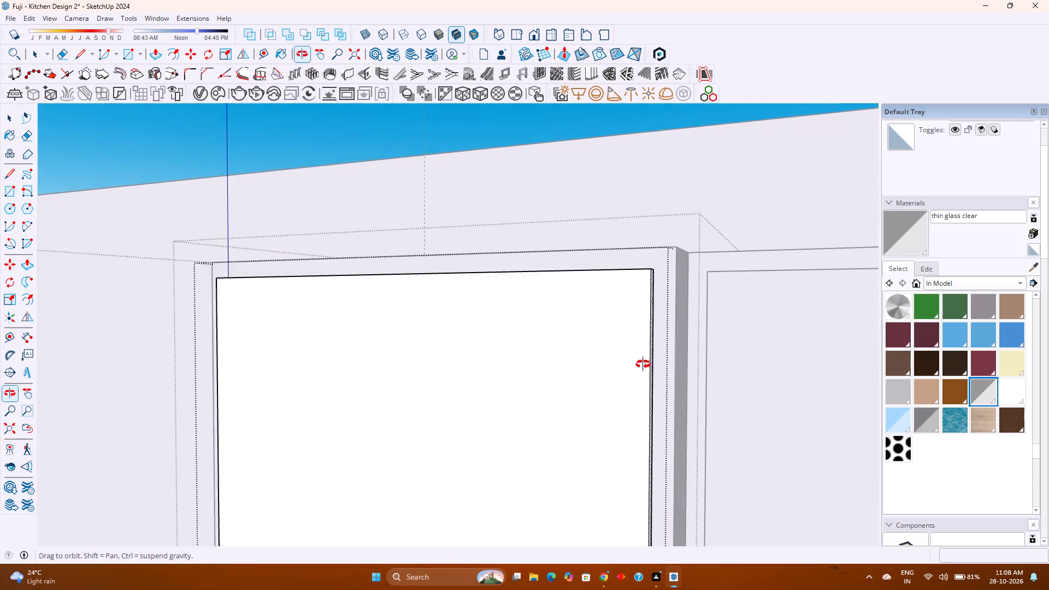
middle_drag(643, 364, 637, 486)
scroll(675, 318, up, 6)
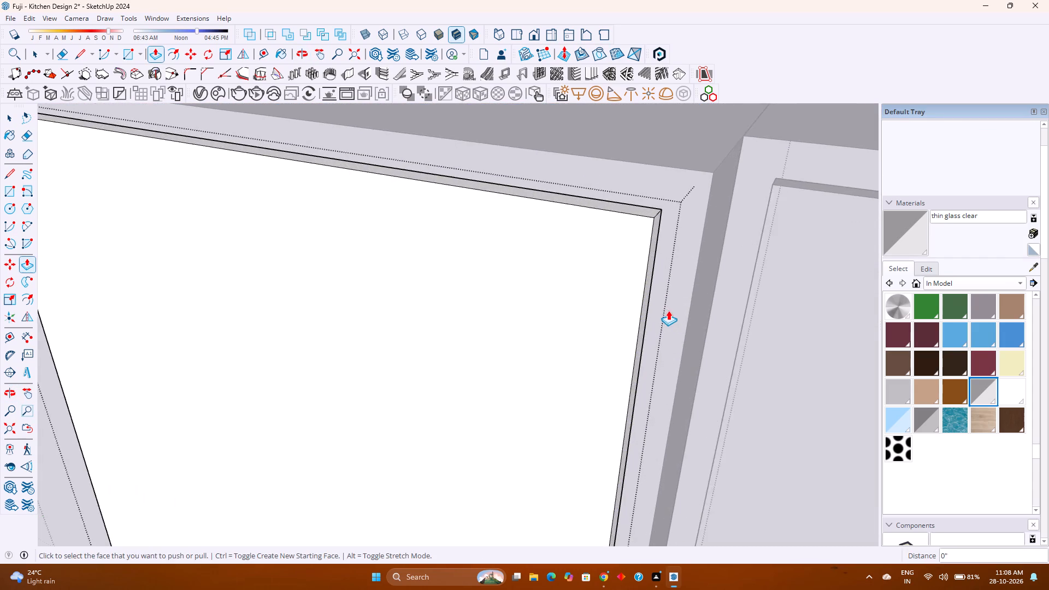
shift+middle_drag(668, 310, 545, 431)
scroll(527, 403, up, 2)
scroll(526, 402, down, 3)
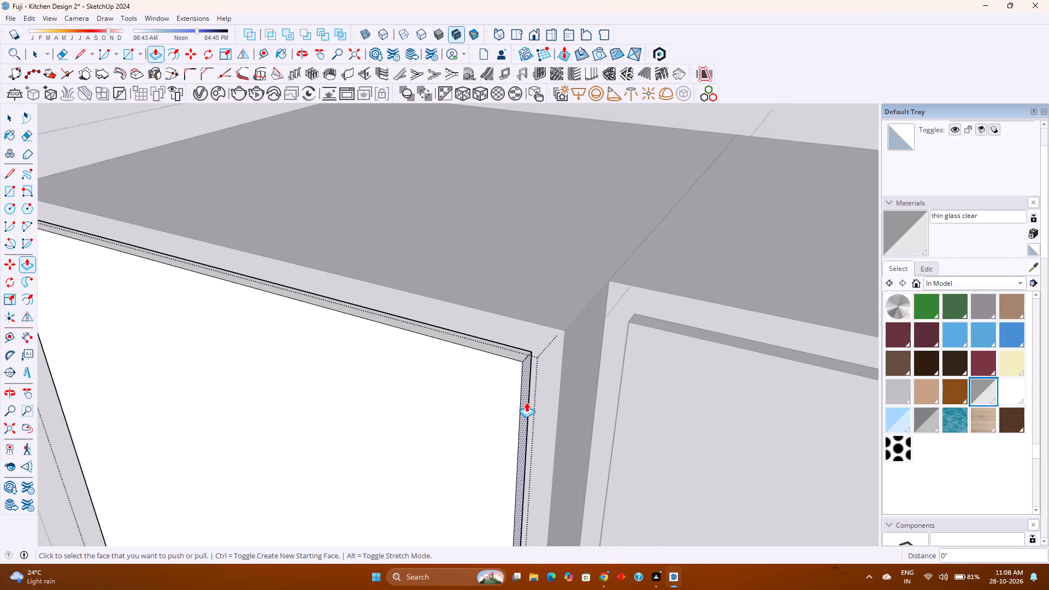
scroll(526, 402, down, 6)
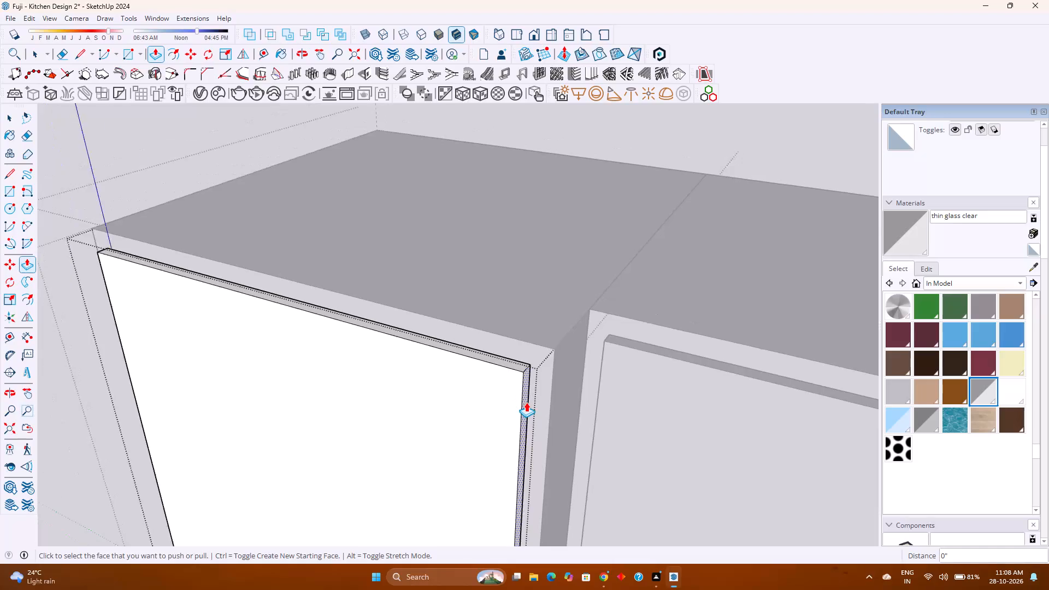
scroll(526, 402, down, 1)
shift+middle_drag(509, 417, 571, 365)
shift+middle_click(576, 362)
scroll(598, 347, down, 8)
shift+middle_drag(515, 394, 559, 349)
scroll(567, 346, down, 2)
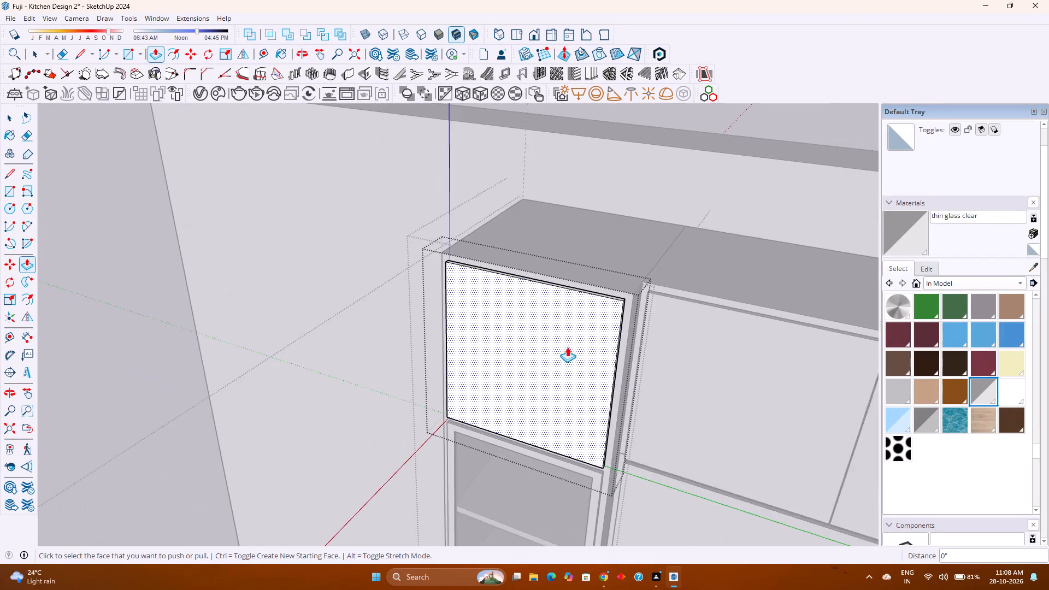
Repeat the 0.25" outward extension on the top panel's bottom edge face.
scroll(567, 347, down, 1)
shift+middle_drag(565, 350, 507, 422)
shift+middle_drag(504, 424, 494, 432)
middle_drag(459, 434, 598, 326)
middle_click(599, 324)
middle_click(600, 323)
scroll(600, 364, up, 2)
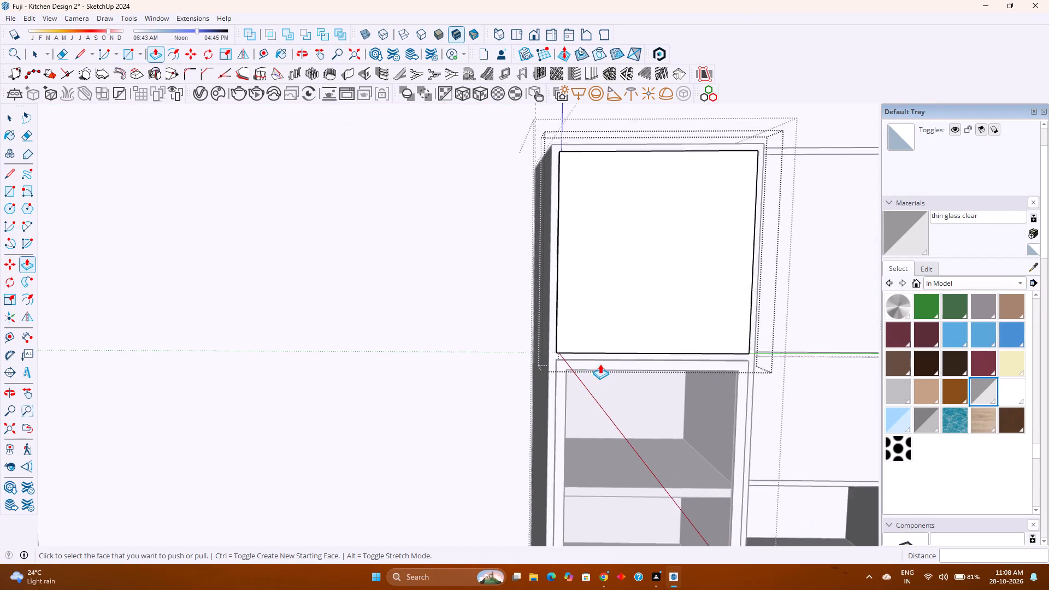
scroll(600, 364, up, 10)
shift+middle_drag(591, 357, 518, 412)
middle_drag(492, 411, 528, 363)
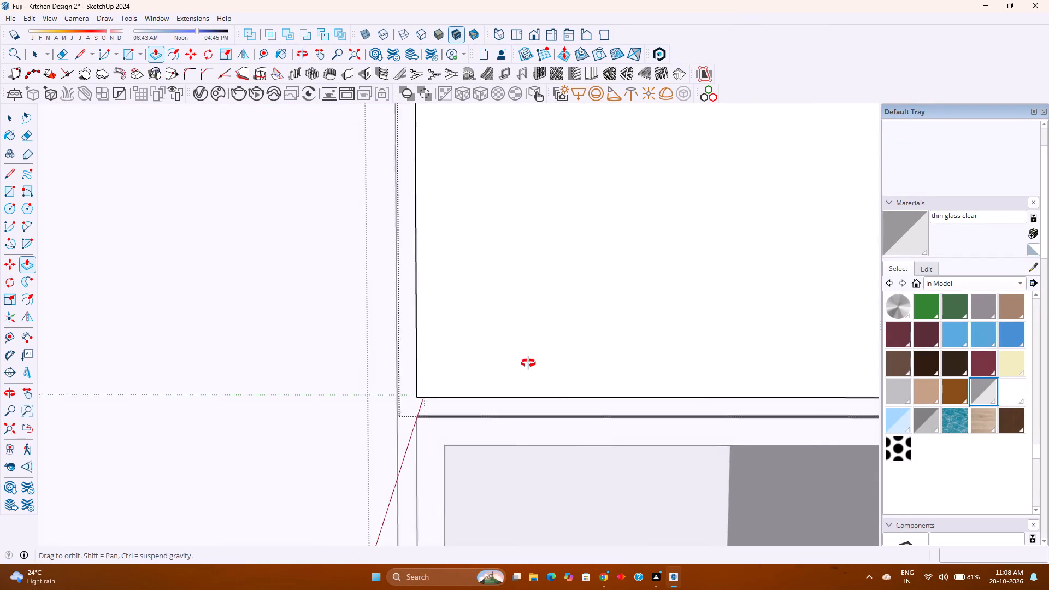
middle_drag(528, 363, 655, 300)
scroll(414, 402, up, 7)
double_click(445, 379)
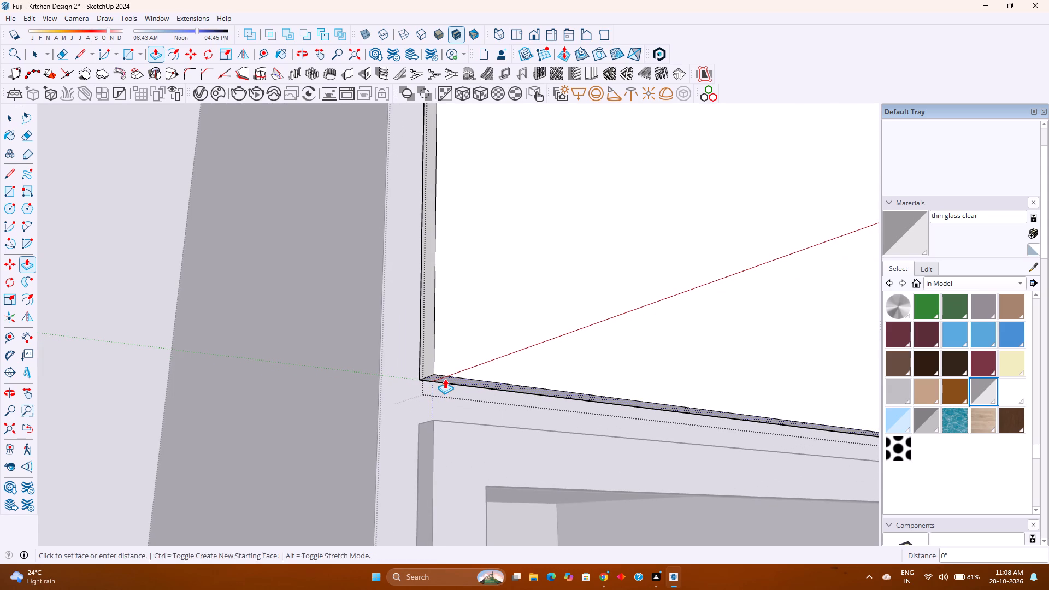
Examine the extended top panel from several angles, checking its gap to the door below and its fit on the cabinet.
scroll(448, 392, down, 3)
middle_drag(464, 400, 404, 490)
middle_click(404, 490)
scroll(412, 465, down, 7)
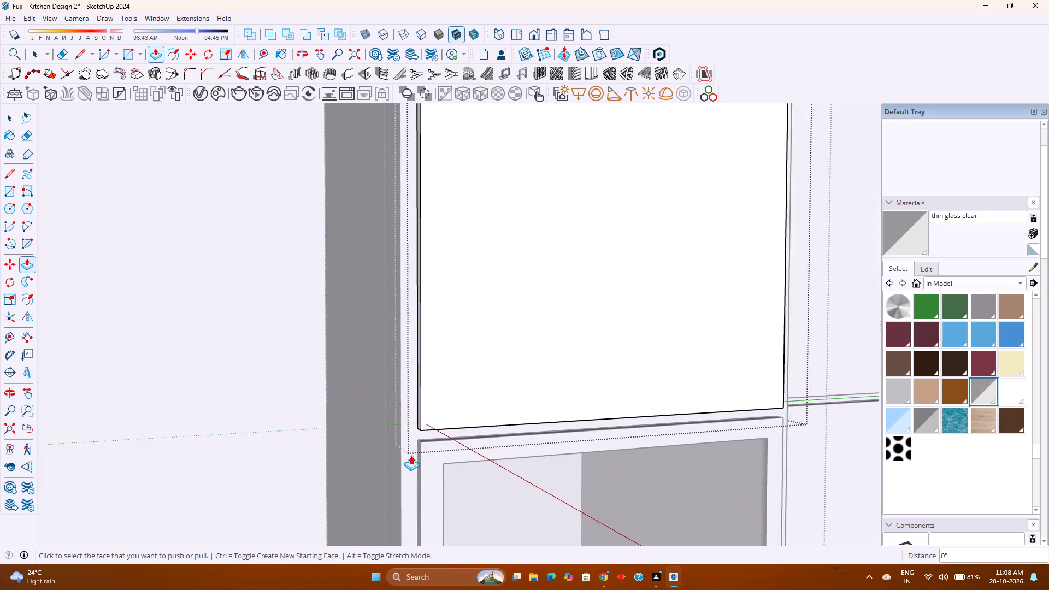
scroll(411, 455, down, 8)
shift+middle_drag(516, 436, 508, 481)
middle_drag(532, 455, 382, 427)
middle_click(382, 427)
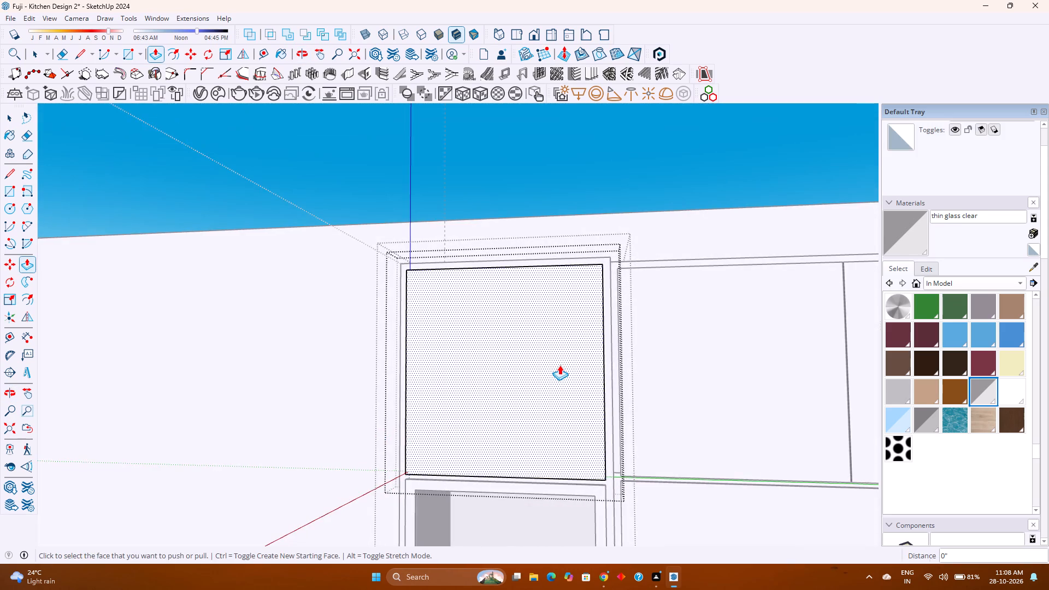
scroll(565, 362, up, 4)
shift+middle_drag(572, 361, 470, 455)
scroll(521, 377, up, 3)
middle_drag(521, 377, 416, 480)
middle_click(416, 480)
scroll(511, 333, down, 4)
shift+middle_drag(451, 399, 487, 356)
shift+middle_drag(487, 356, 493, 349)
scroll(503, 340, down, 6)
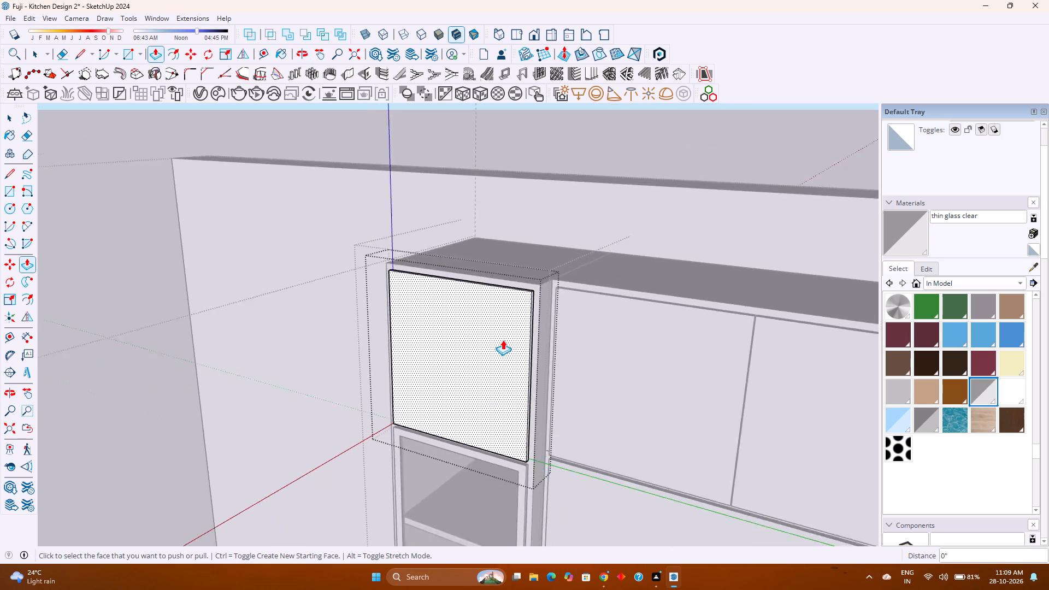
scroll(503, 340, down, 3)
shift+middle_drag(459, 439, 510, 368)
shift+middle_click(515, 363)
shift+middle_drag(557, 297, 474, 457)
middle_drag(427, 426, 520, 382)
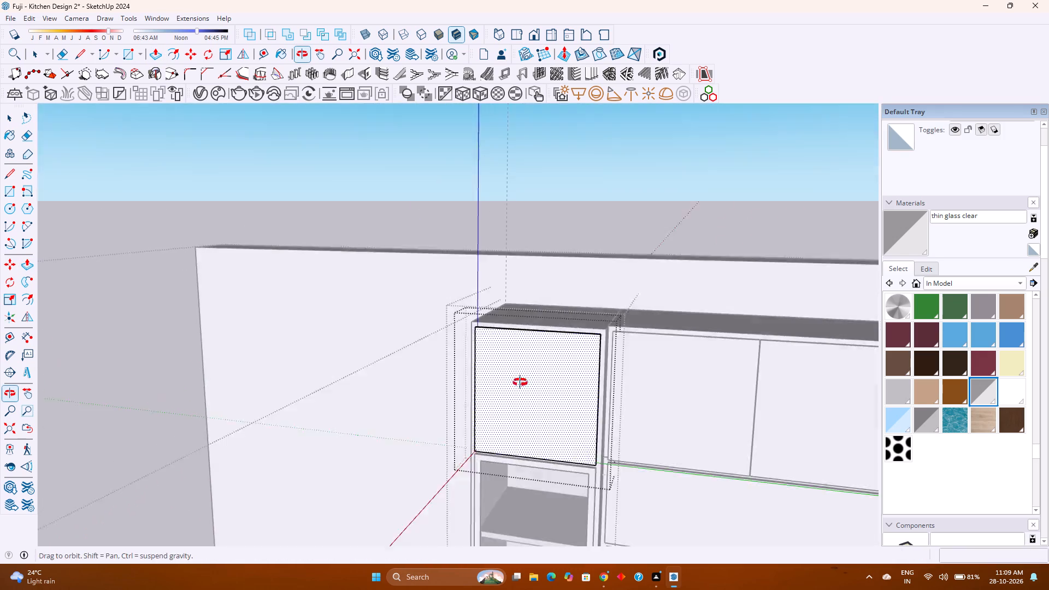
middle_drag(520, 382, 544, 372)
shift+middle_drag(546, 371, 449, 418)
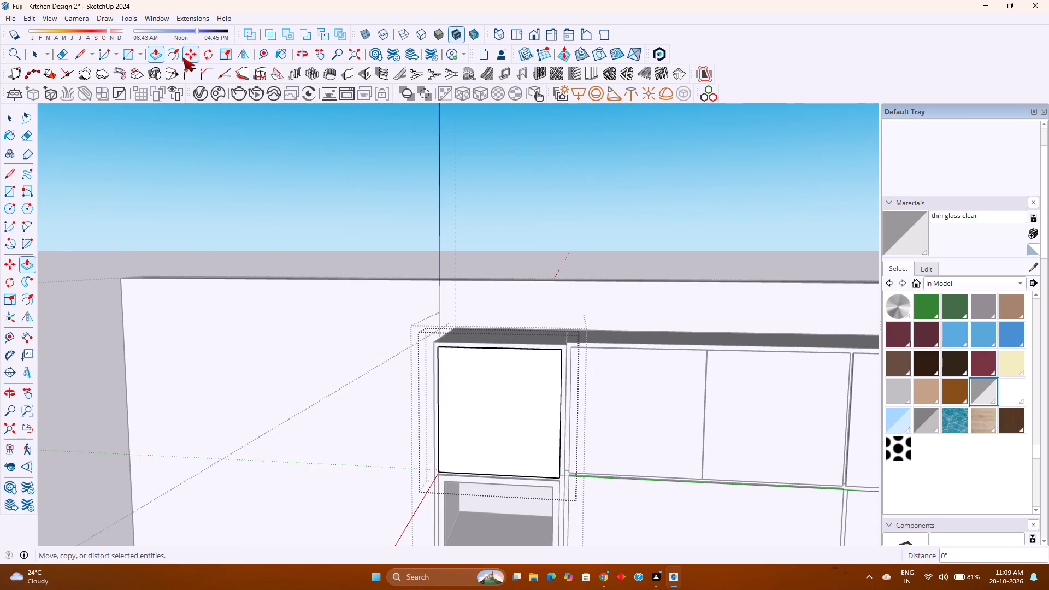
Offset the top panel's front outline inward by 1" to define the frame's width.
click(178, 57)
click(486, 349)
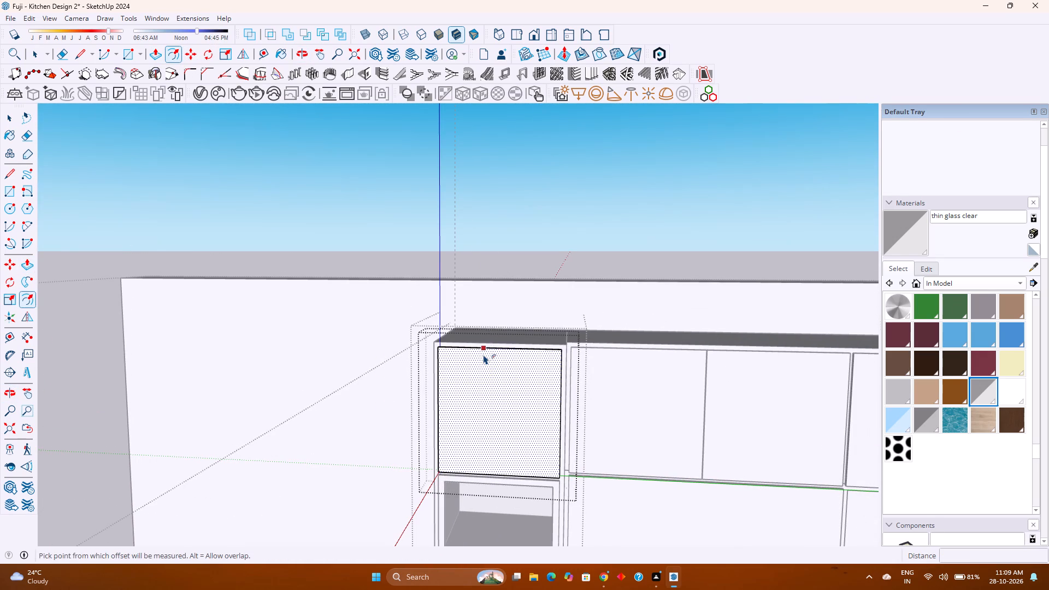
click(480, 354)
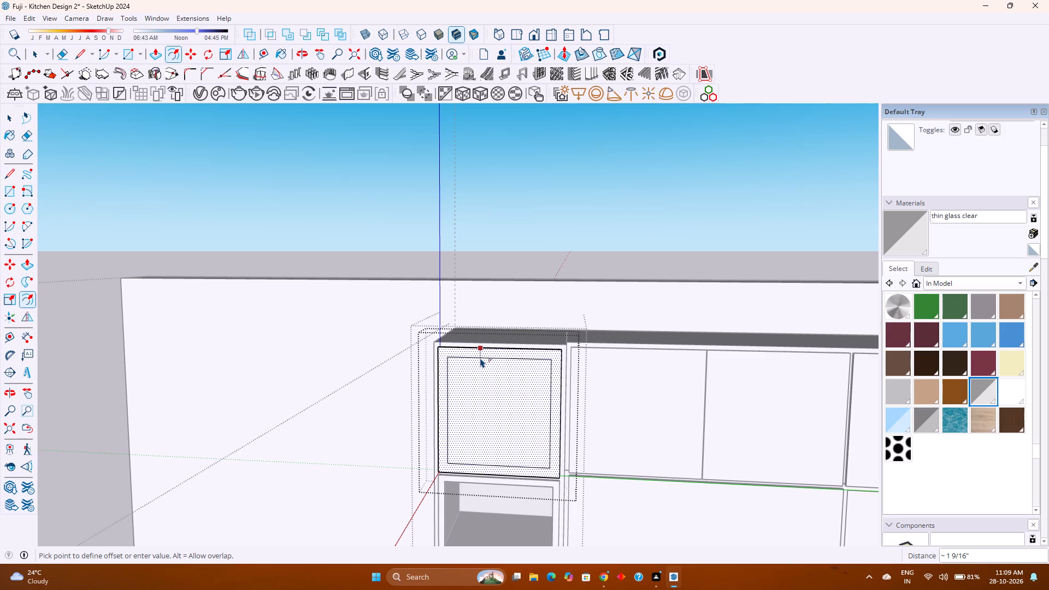
key(1)
key(Return)
Push the inner face back 0.5" to cut the opening through the top panel's frame.
key(p)
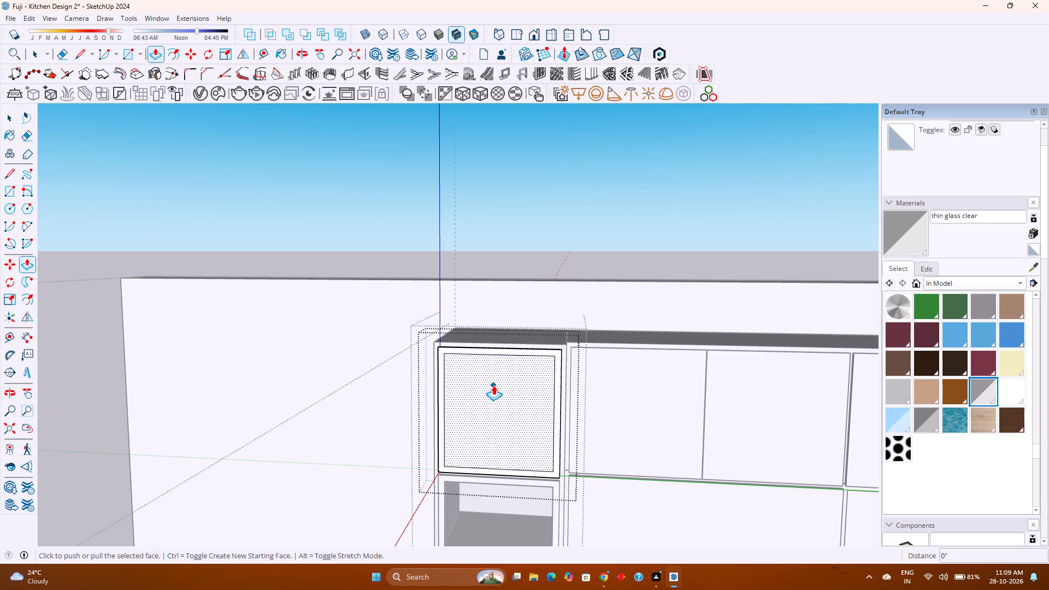
click(493, 385)
key(0)
text(.5)
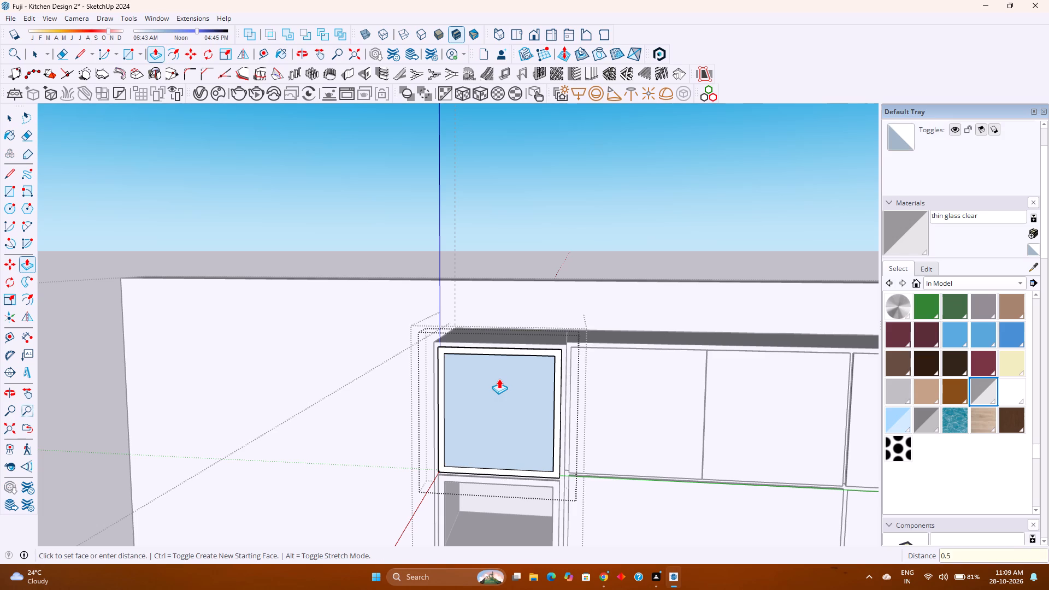
key(Return)
Draw a 1' 5 1/2" by 1' 6 1/2" rectangle across the top frame's opening and make it a group.
middle_drag(506, 388, 461, 400)
scroll(442, 383, up, 5)
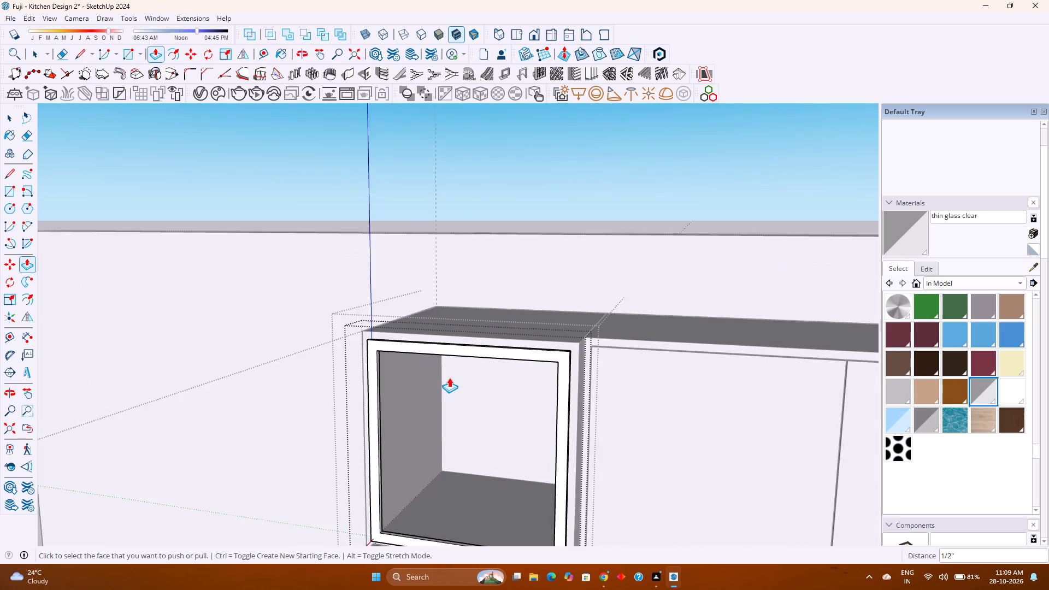
click(133, 61)
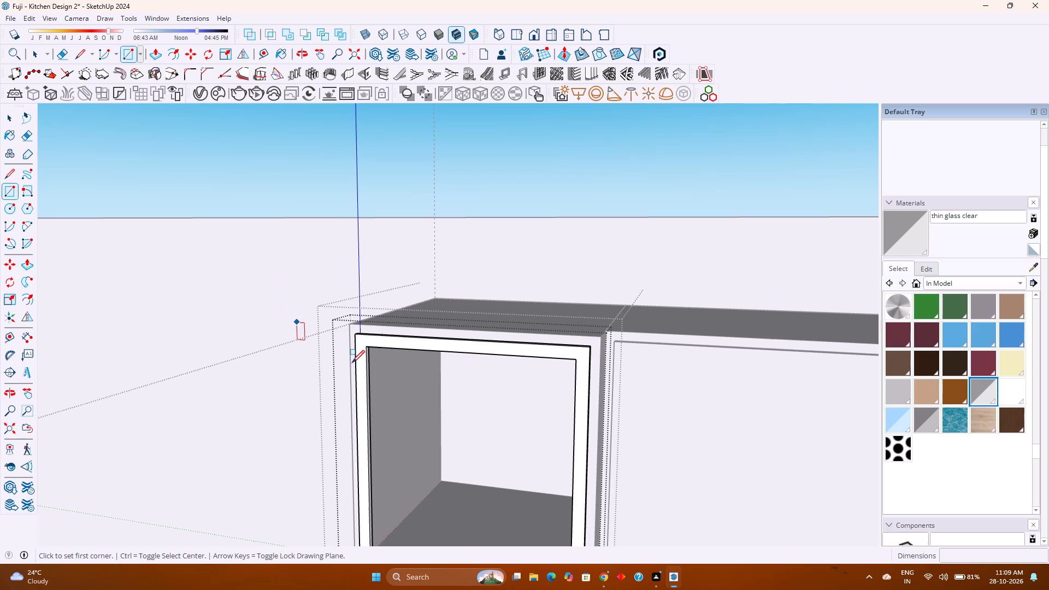
click(369, 351)
scroll(430, 398, down, 8)
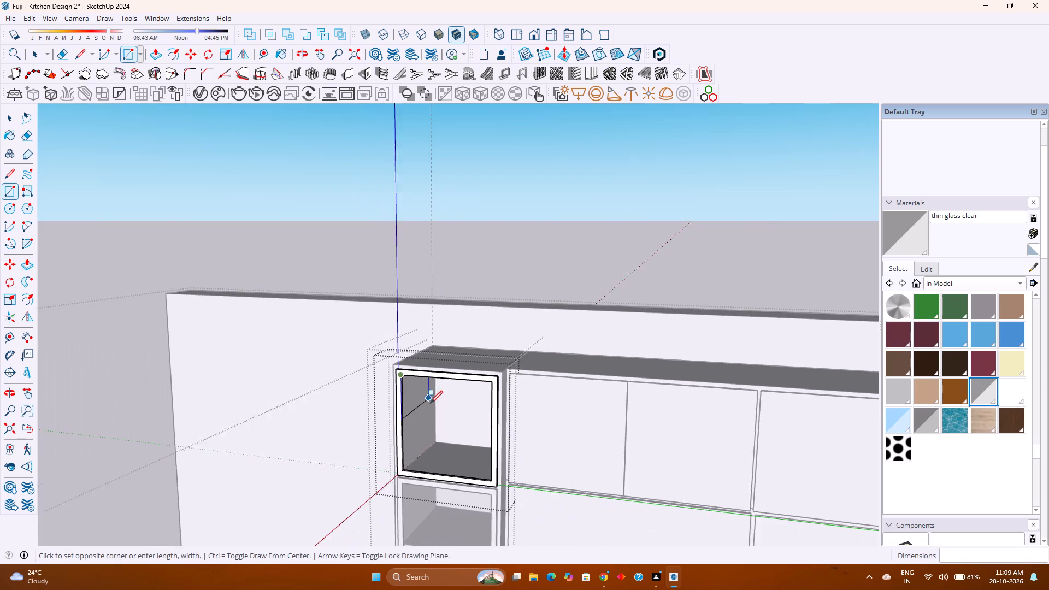
scroll(479, 474, up, 7)
click(489, 473)
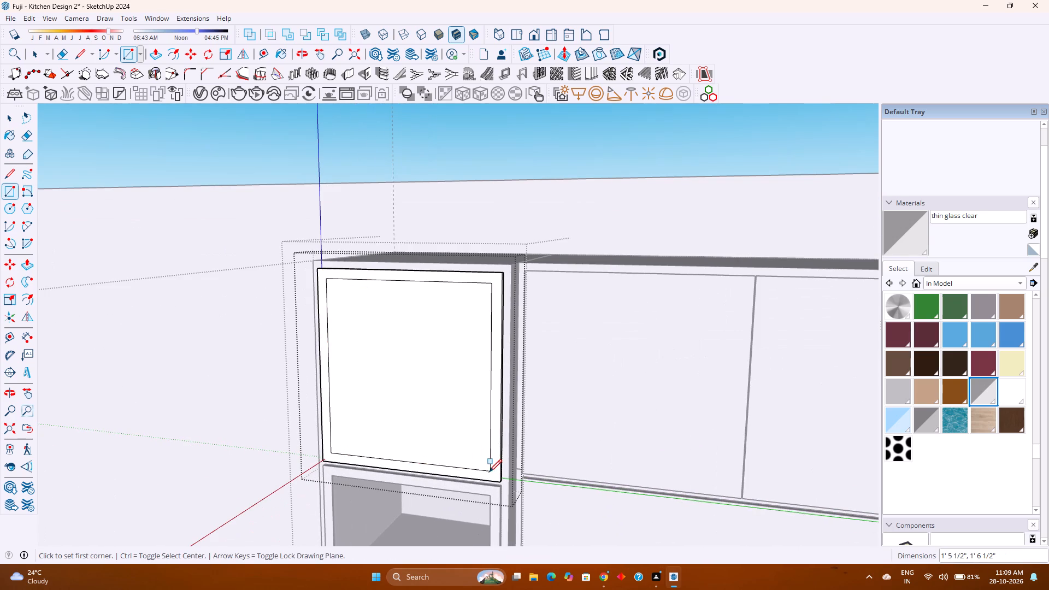
key(space)
double_click(410, 388)
right_click(410, 388)
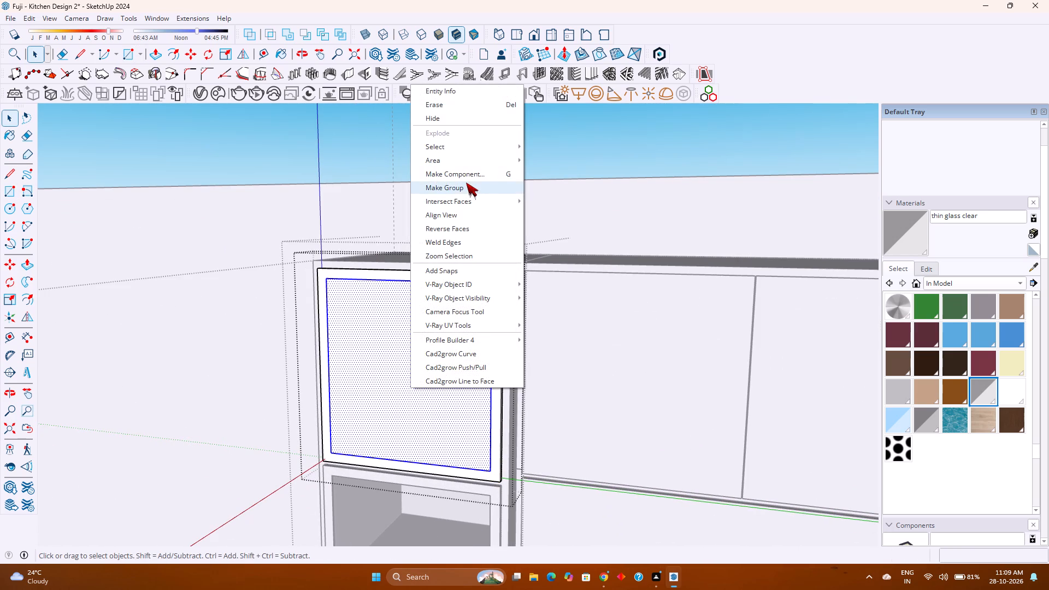
click(466, 182)
Open the new pane group in the top frame and paint its face with Translucent Glass Gray.
double_click(452, 357)
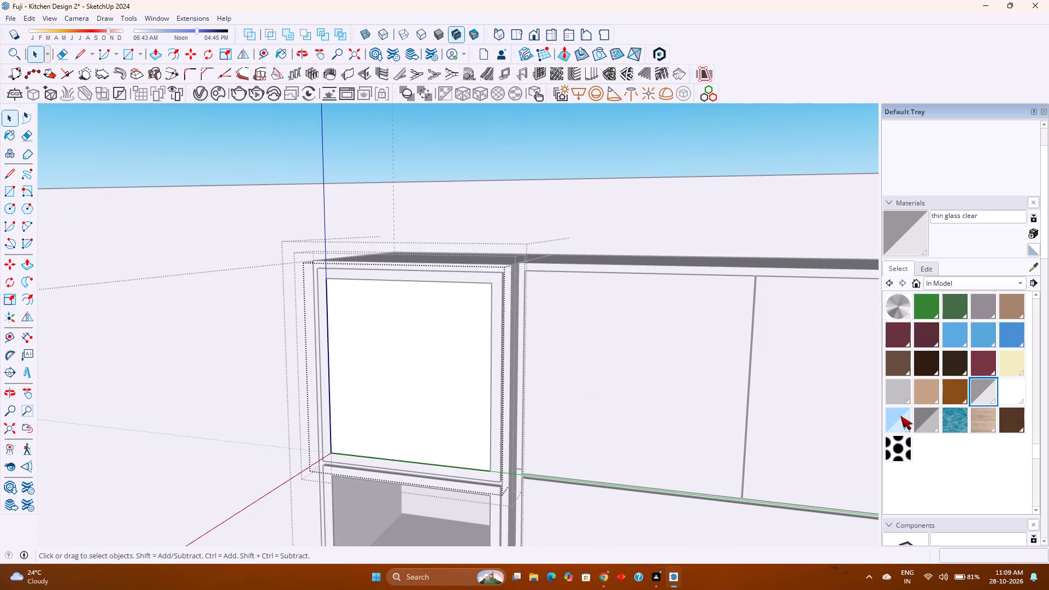
click(922, 418)
click(444, 358)
key(space)
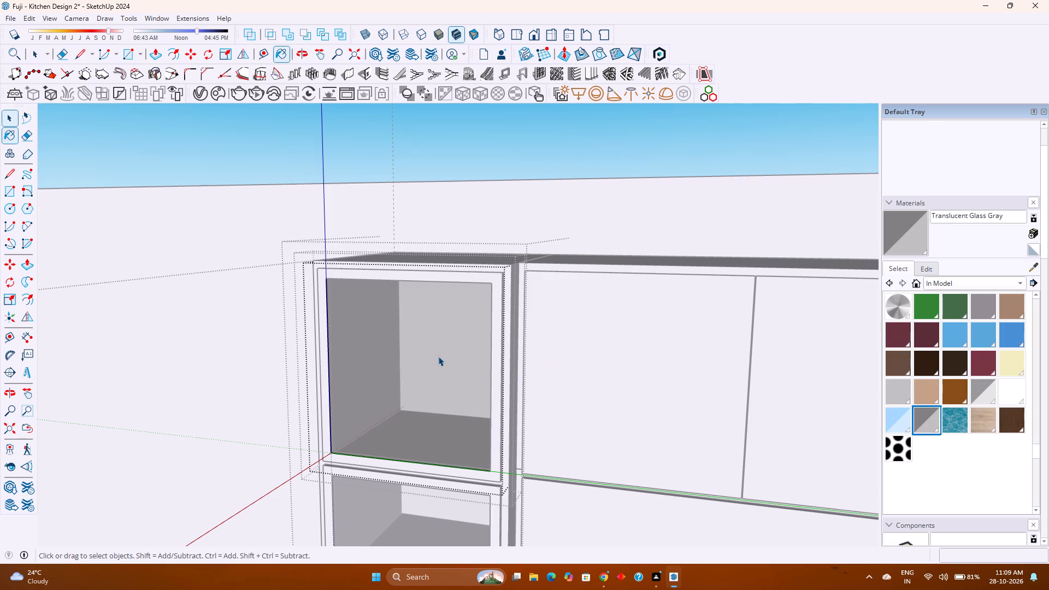
Extrude the gray glass face in the top frame 5 mm to give the pane its thickness, and close its group.
scroll(438, 356, up, 2)
double_click(438, 356)
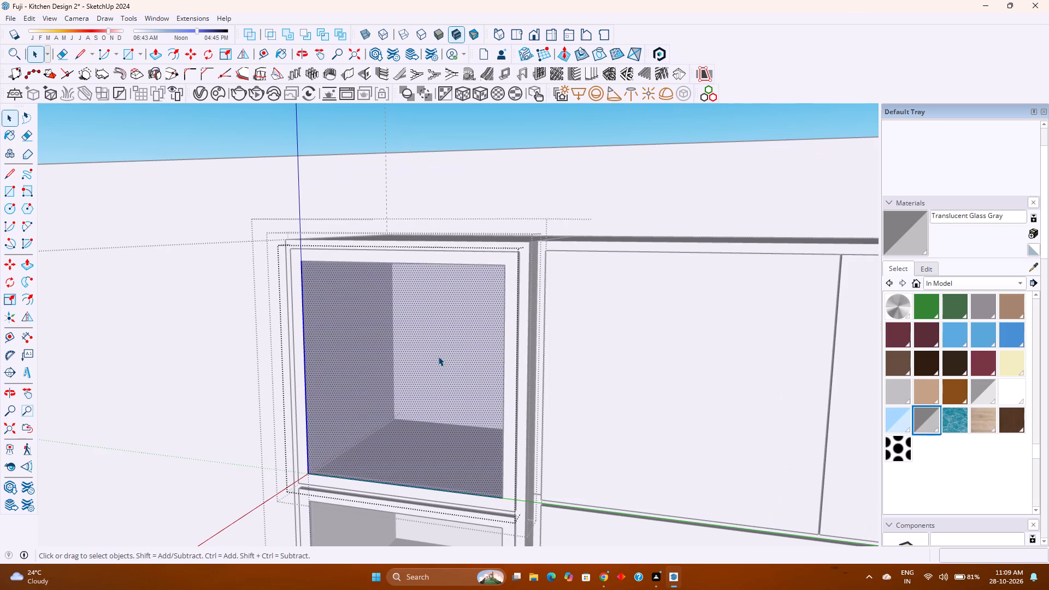
key(p)
click(438, 356)
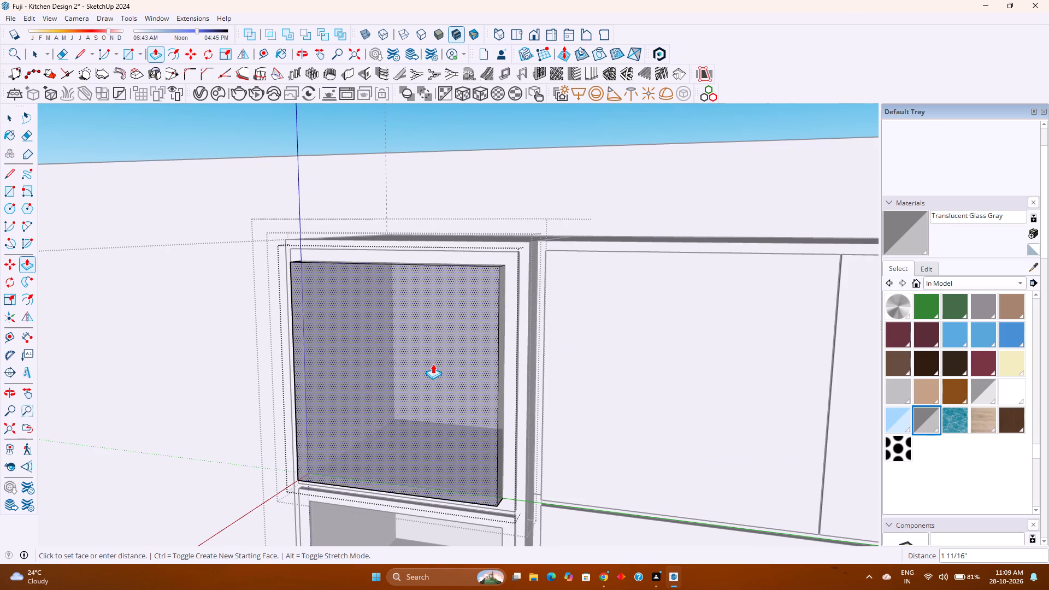
key(0)
key(BackSpace)
key(5)
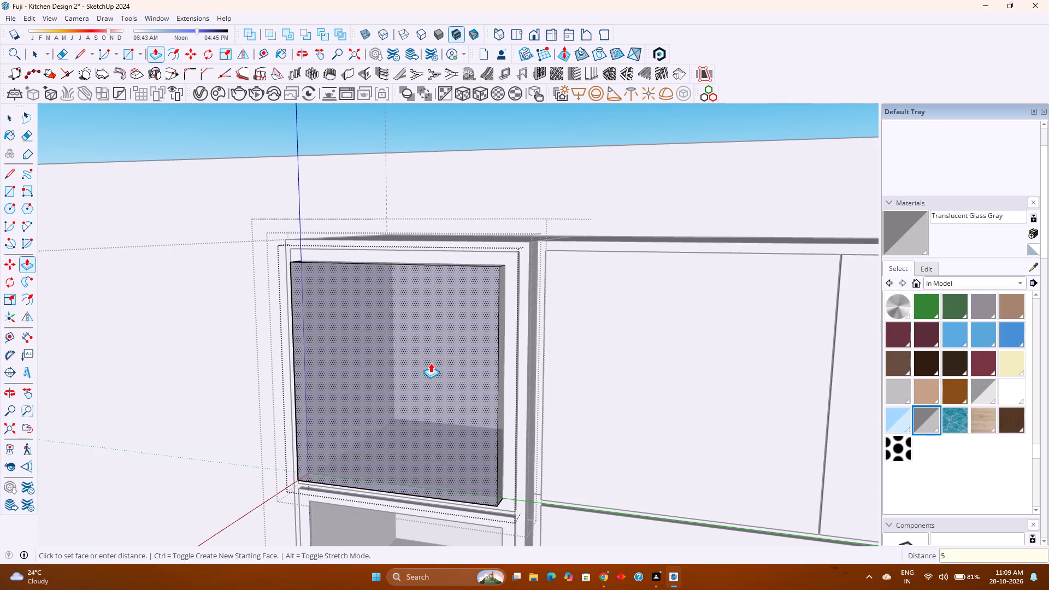
text(mm)
key(Return)
key(space)
click(426, 361)
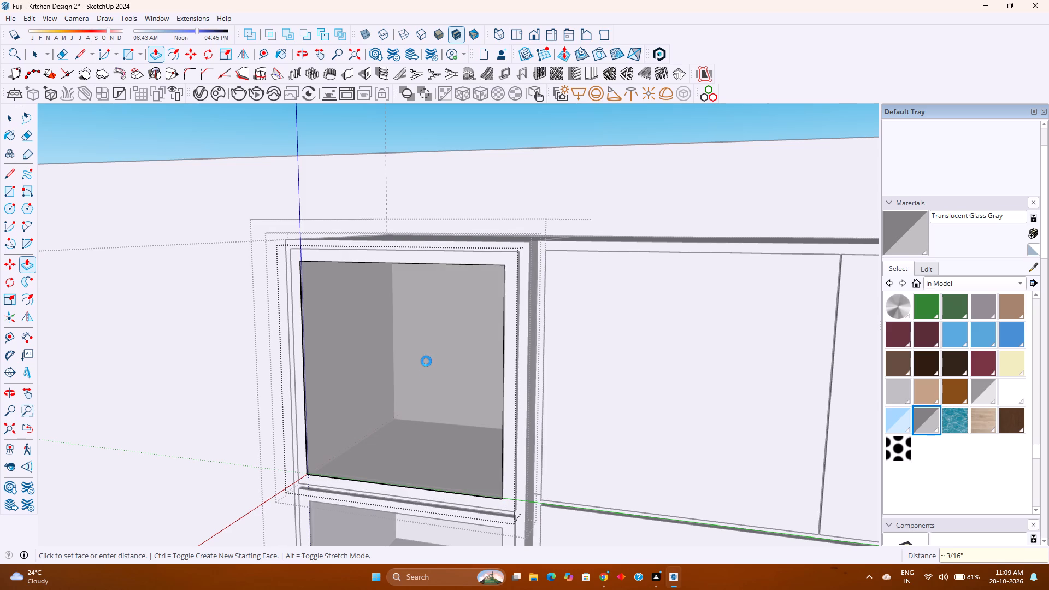
scroll(437, 386, down, 2)
scroll(433, 384, up, 3)
key(Escape)
Move the gray glass pane about 7/16" back along the depth of the top frame's opening.
click(432, 384)
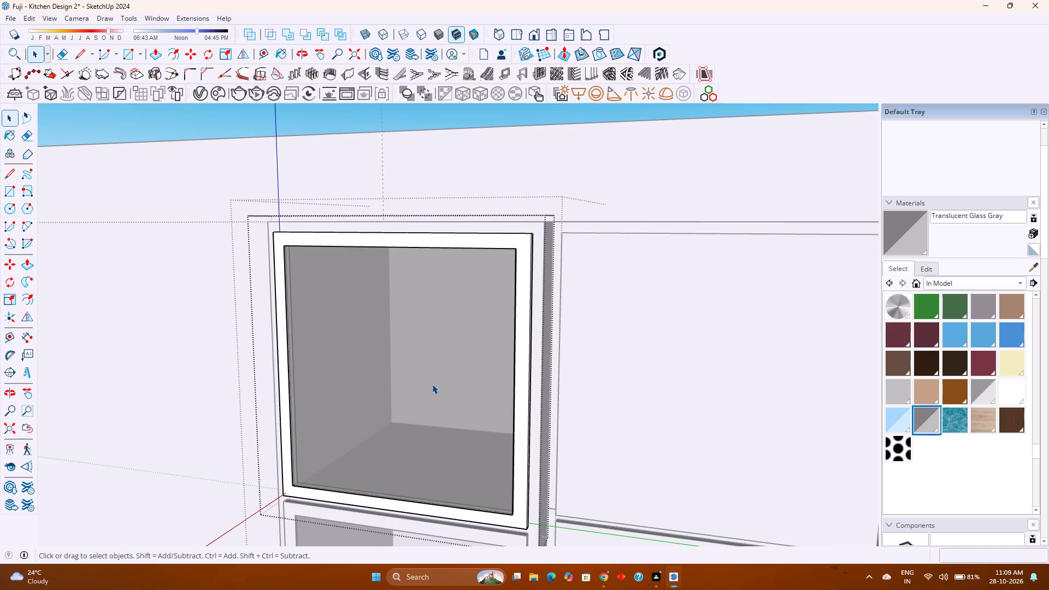
scroll(405, 411, up, 2)
scroll(353, 429, up, 3)
shift+middle_drag(349, 447, 410, 361)
middle_drag(413, 359, 399, 407)
middle_click(399, 407)
scroll(320, 424, up, 2)
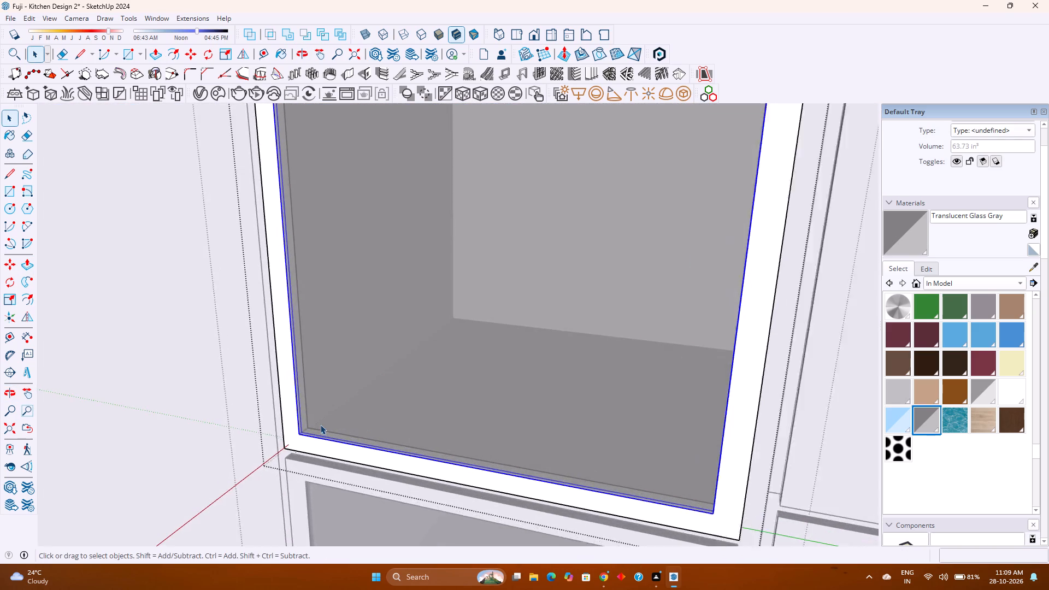
scroll(320, 424, up, 9)
middle_drag(320, 420, 289, 494)
middle_click(289, 494)
scroll(258, 444, up, 9)
key(m)
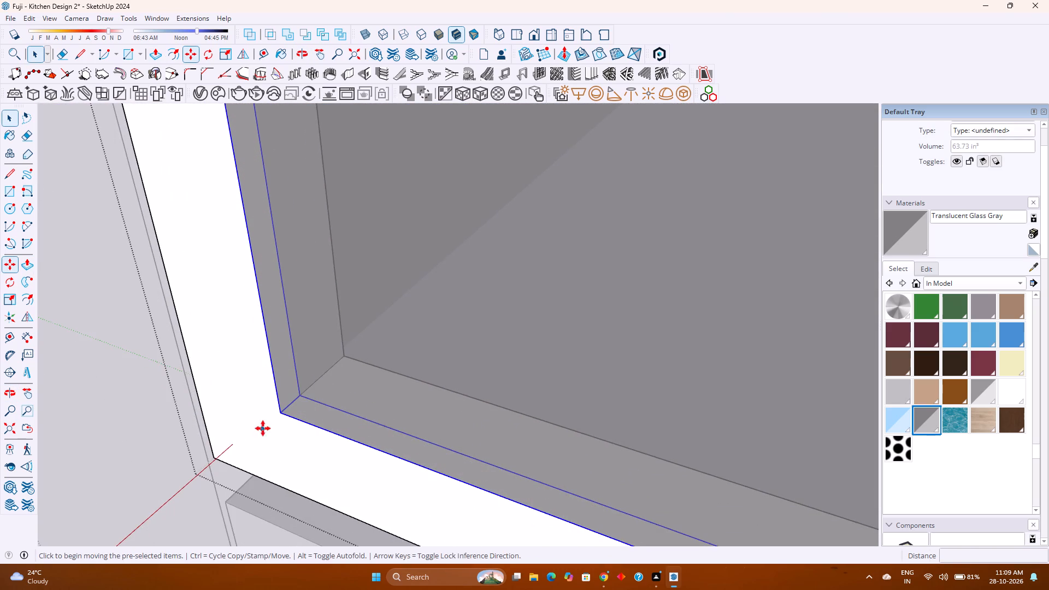
scroll(271, 422, up, 2)
click(282, 414)
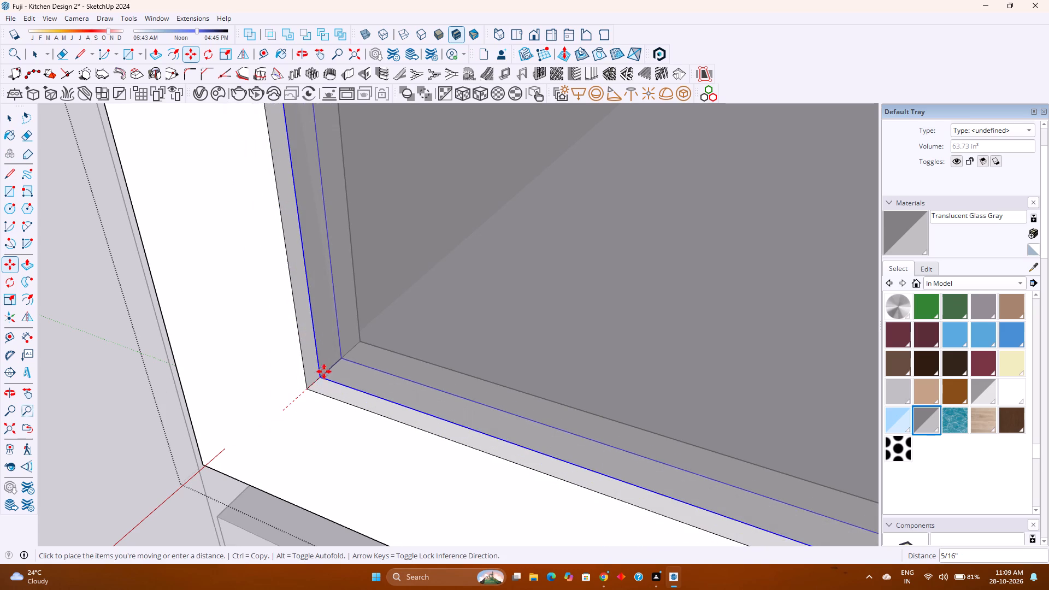
scroll(328, 368, up, 6)
middle_drag(328, 368, 322, 391)
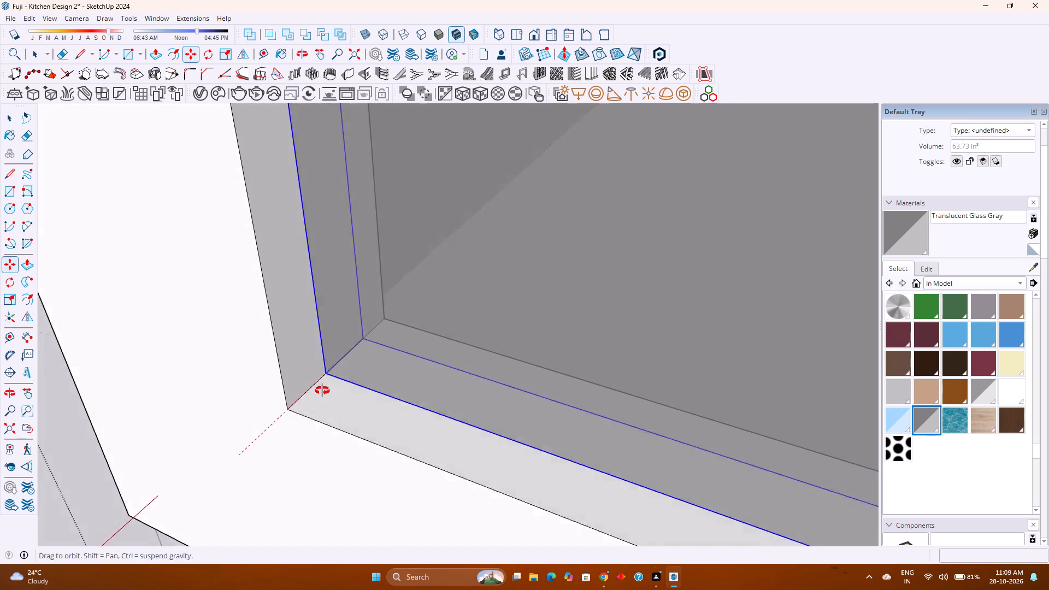
middle_drag(322, 391, 247, 468)
middle_click(247, 468)
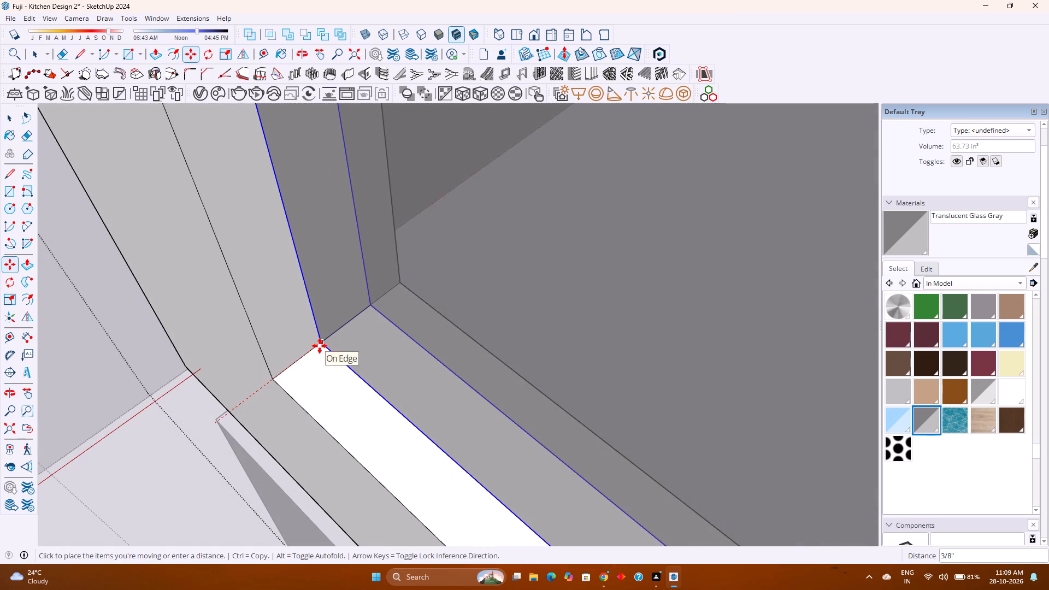
scroll(319, 346, up, 3)
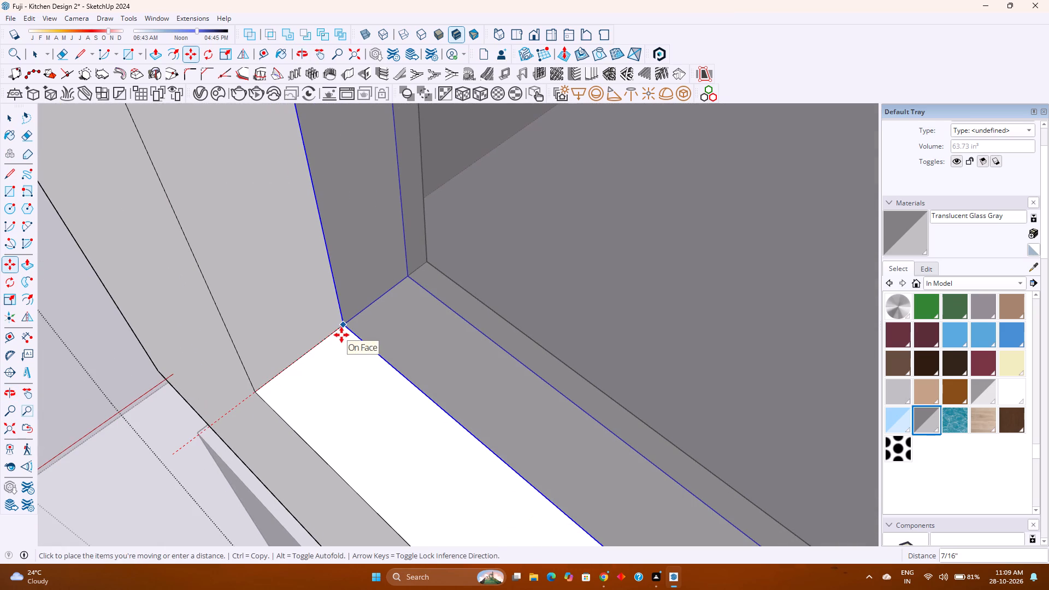
click(341, 335)
Shift the glass pane back toward the frame's front by about 1/8", plus one further small nudge, to seat it within the frame.
click(345, 323)
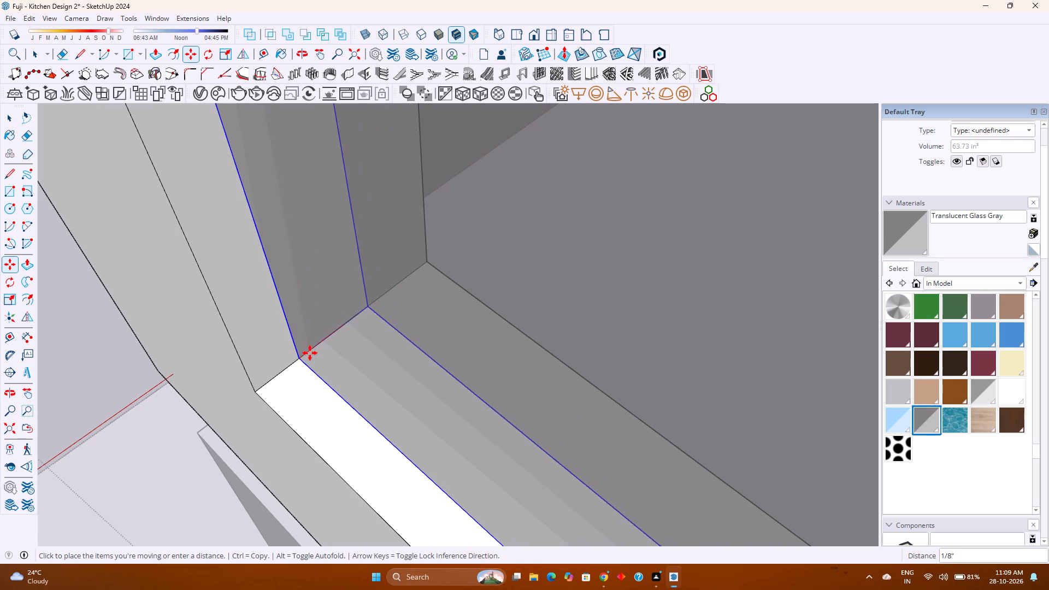
scroll(313, 353, up, 6)
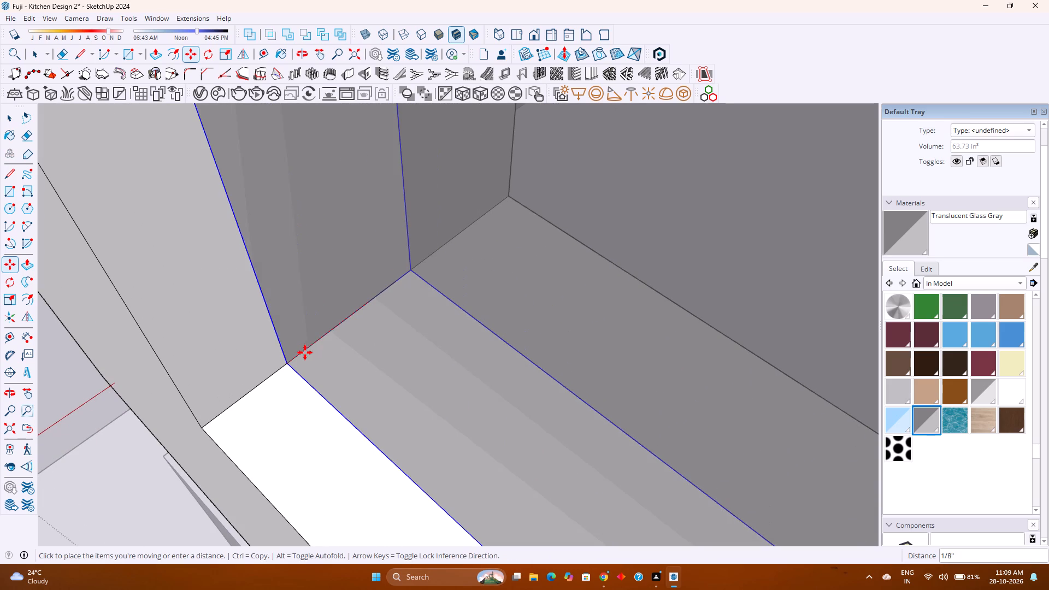
click(315, 347)
scroll(324, 339, up, 4)
click(332, 331)
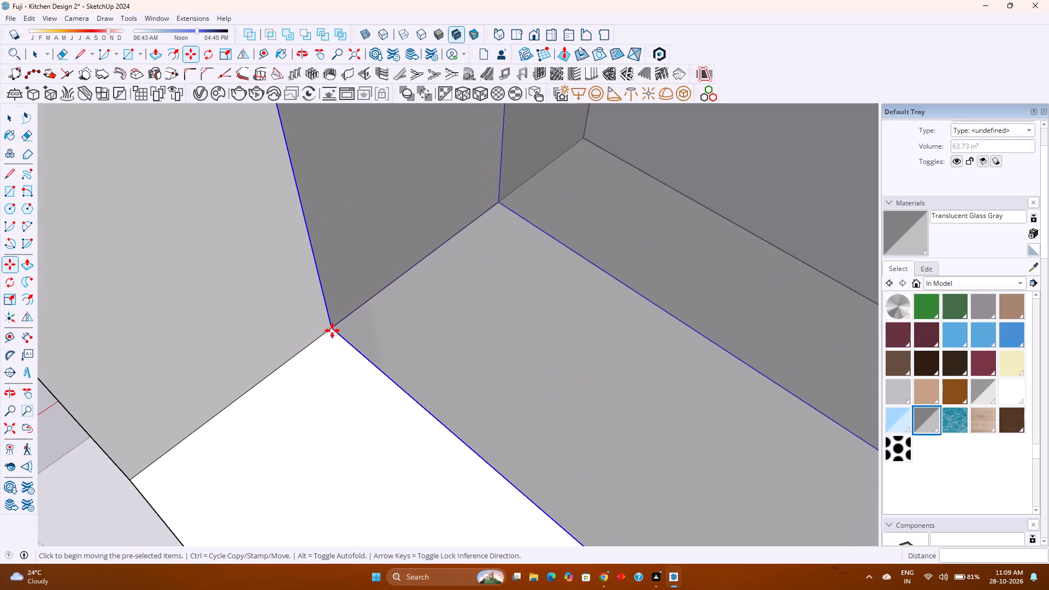
click(303, 355)
scroll(351, 362, down, 5)
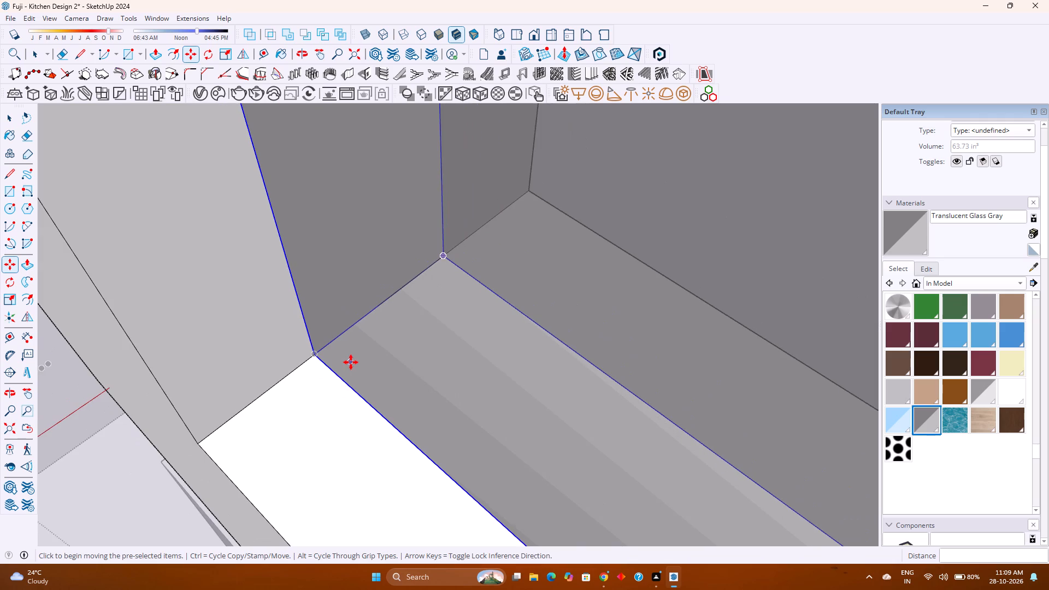
key(space)
scroll(351, 362, down, 6)
key(Escape)
Save the kitchen model with the top compartment's glass door in place.
scroll(351, 362, down, 20)
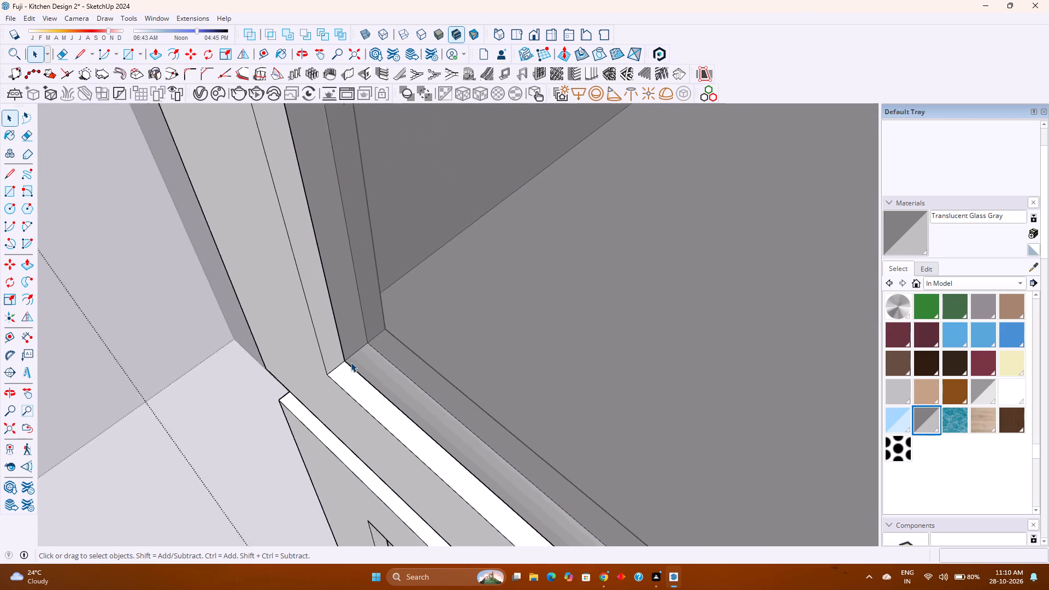
scroll(351, 362, down, 2)
middle_drag(350, 364, 435, 294)
scroll(443, 290, down, 13)
shift+middle_drag(475, 300, 319, 468)
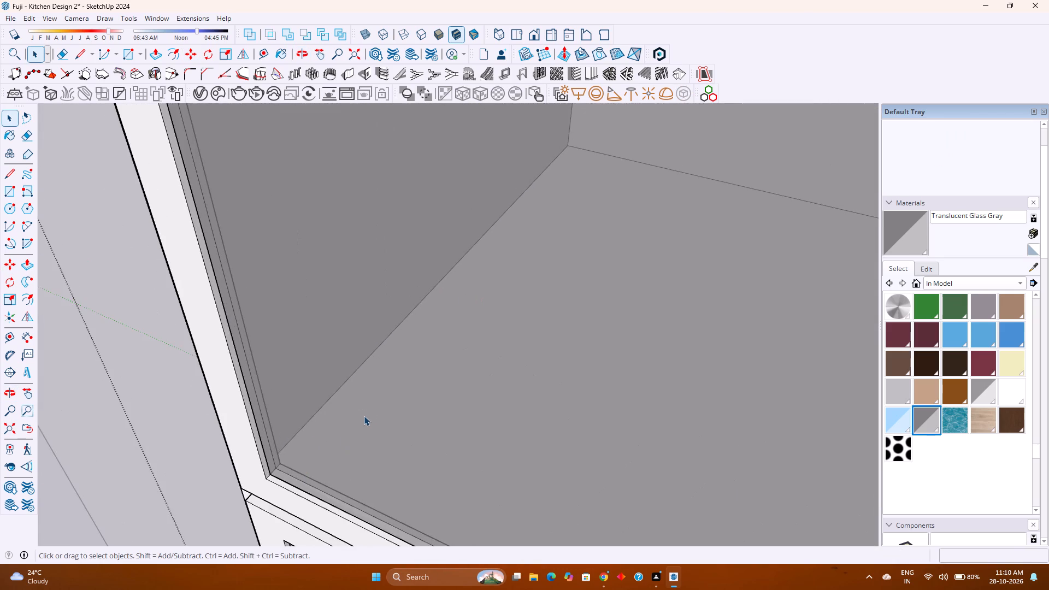
scroll(368, 410, down, 11)
shift+middle_drag(368, 409, 330, 464)
middle_drag(322, 453, 416, 381)
scroll(469, 345, down, 8)
shift+middle_drag(449, 369, 427, 399)
middle_drag(417, 401, 487, 338)
scroll(512, 316, down, 10)
key(ctrl+s)
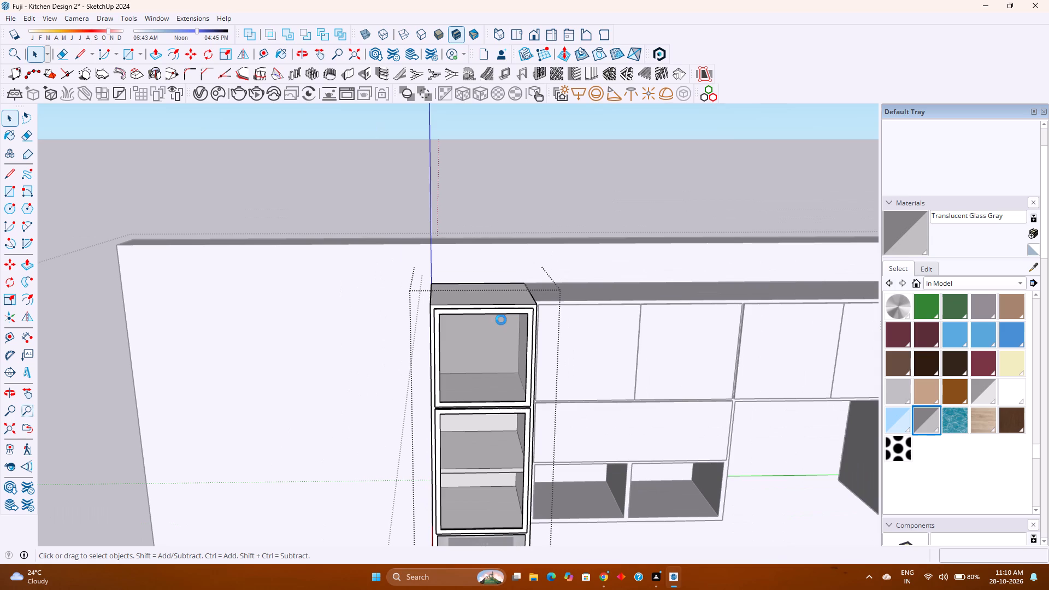
Close the tall oven cabinet's group and save the model again with the whole kitchen in view.
scroll(491, 386, down, 2)
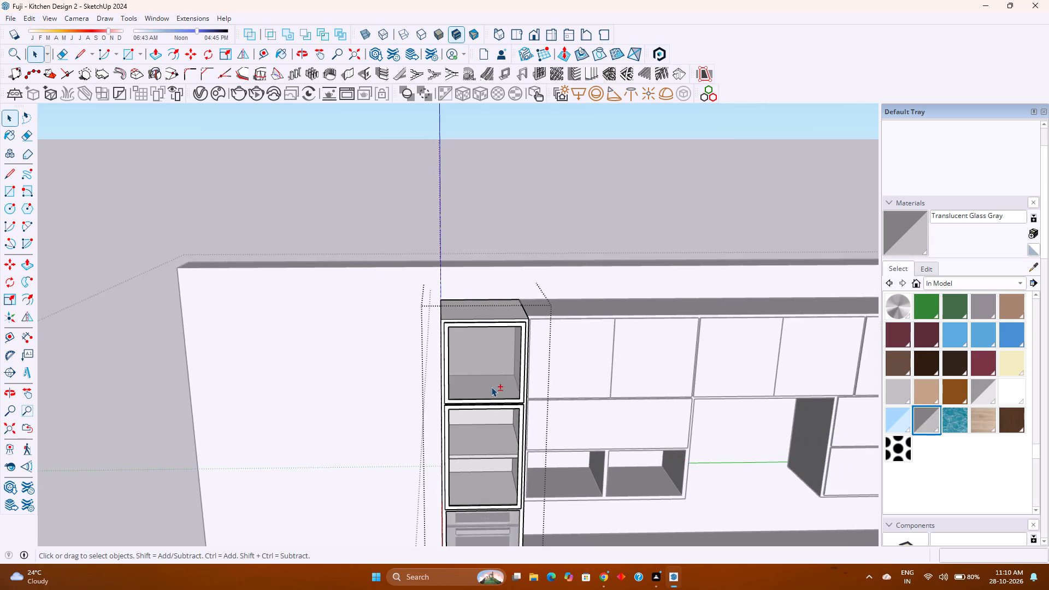
shift+middle_drag(583, 388, 482, 330)
shift+middle_click(478, 327)
scroll(462, 318, down, 3)
shift+middle_drag(499, 344, 416, 296)
shift+middle_drag(416, 296, 409, 292)
middle_drag(407, 292, 574, 255)
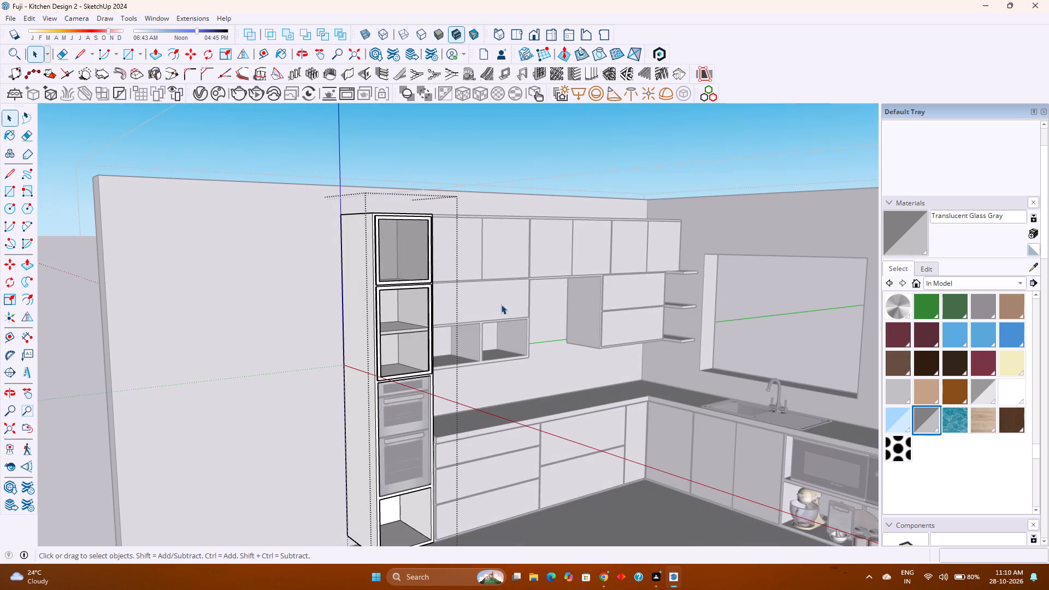
key(Escape)
scroll(490, 317, down, 3)
shift+middle_drag(522, 329, 396, 310)
middle_drag(413, 313, 432, 316)
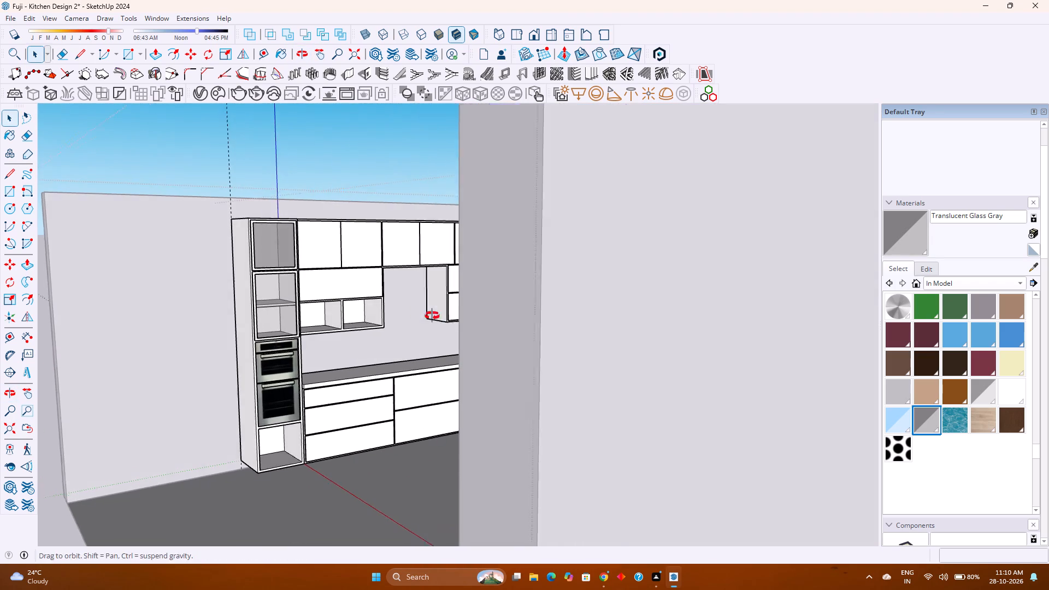
middle_drag(432, 316, 510, 316)
middle_click(510, 316)
scroll(518, 316, up, 2)
shift+middle_drag(518, 316, 505, 305)
key(ctrl+s)
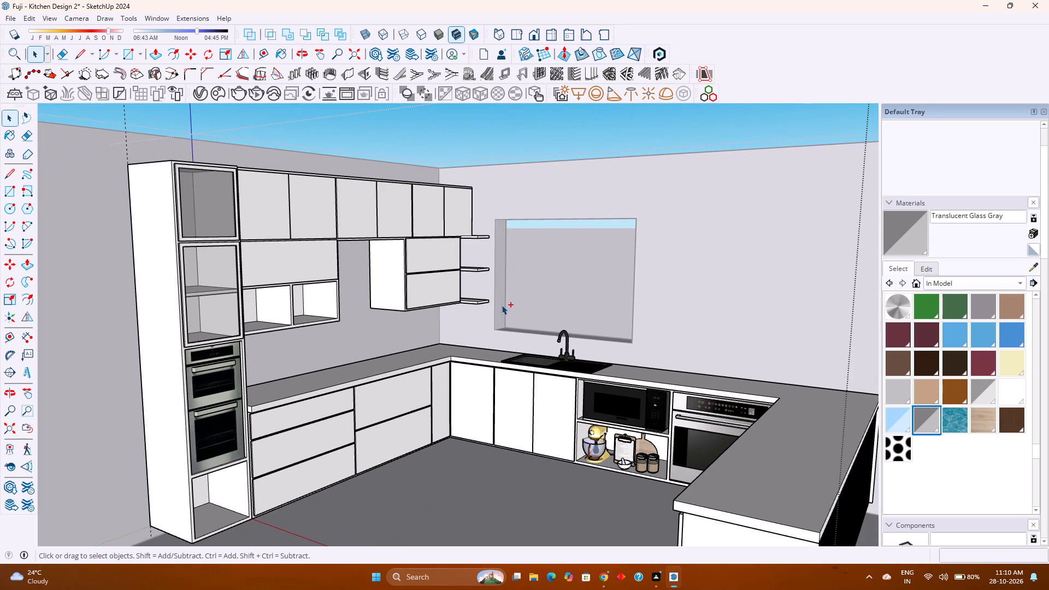
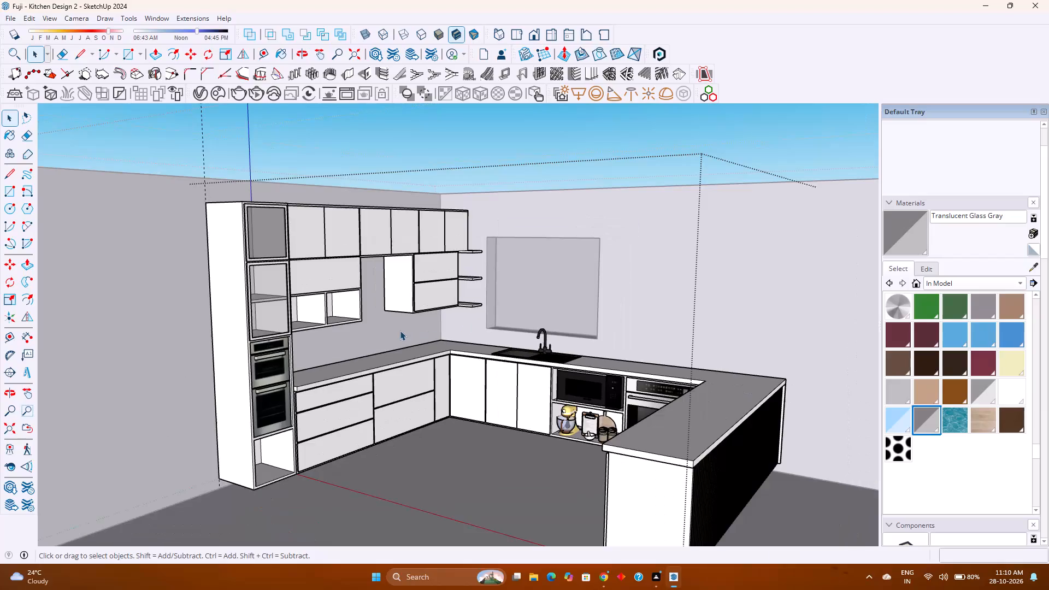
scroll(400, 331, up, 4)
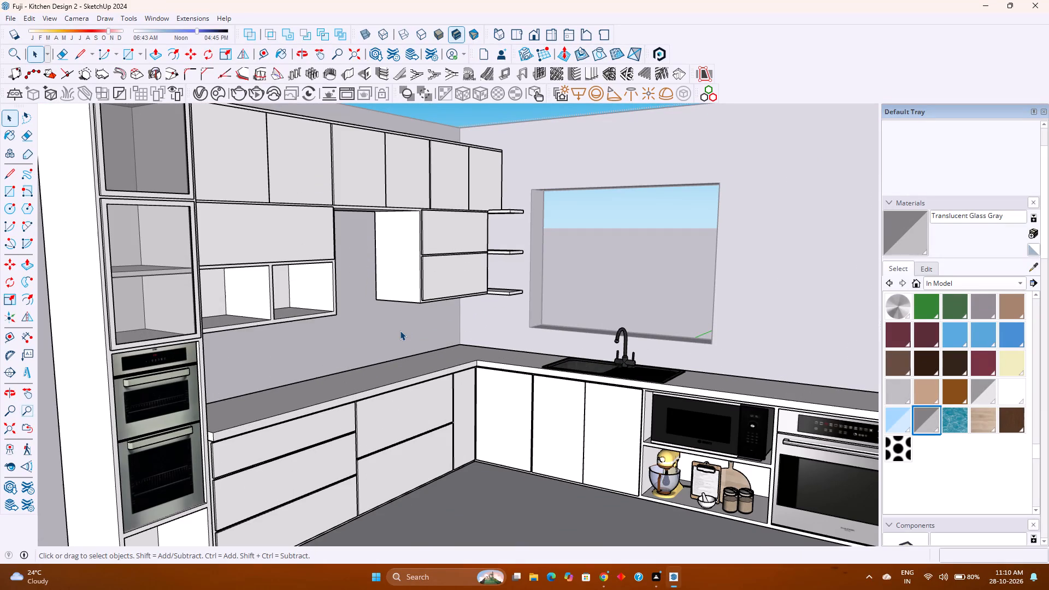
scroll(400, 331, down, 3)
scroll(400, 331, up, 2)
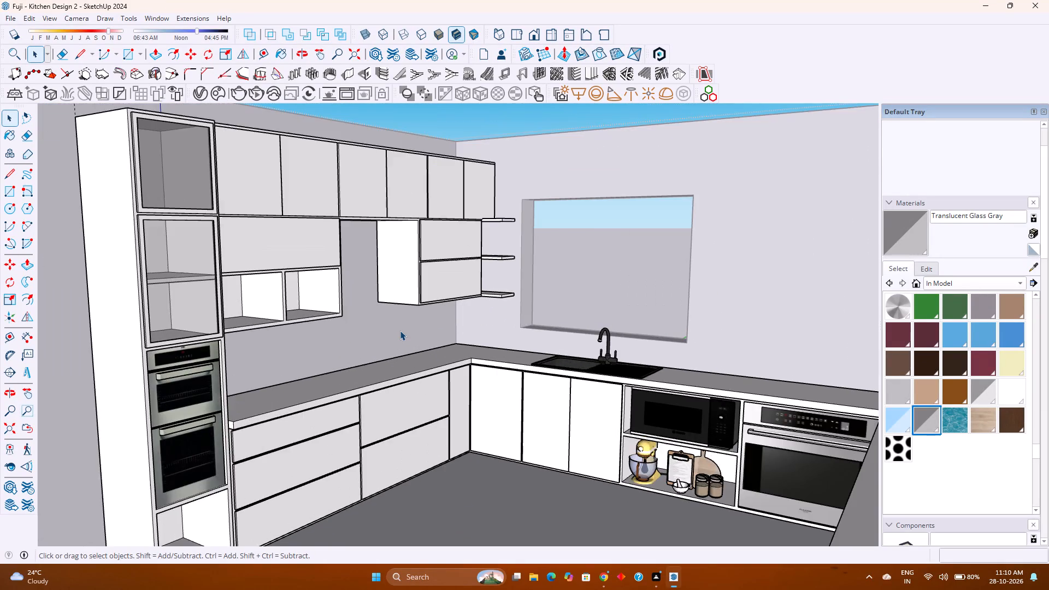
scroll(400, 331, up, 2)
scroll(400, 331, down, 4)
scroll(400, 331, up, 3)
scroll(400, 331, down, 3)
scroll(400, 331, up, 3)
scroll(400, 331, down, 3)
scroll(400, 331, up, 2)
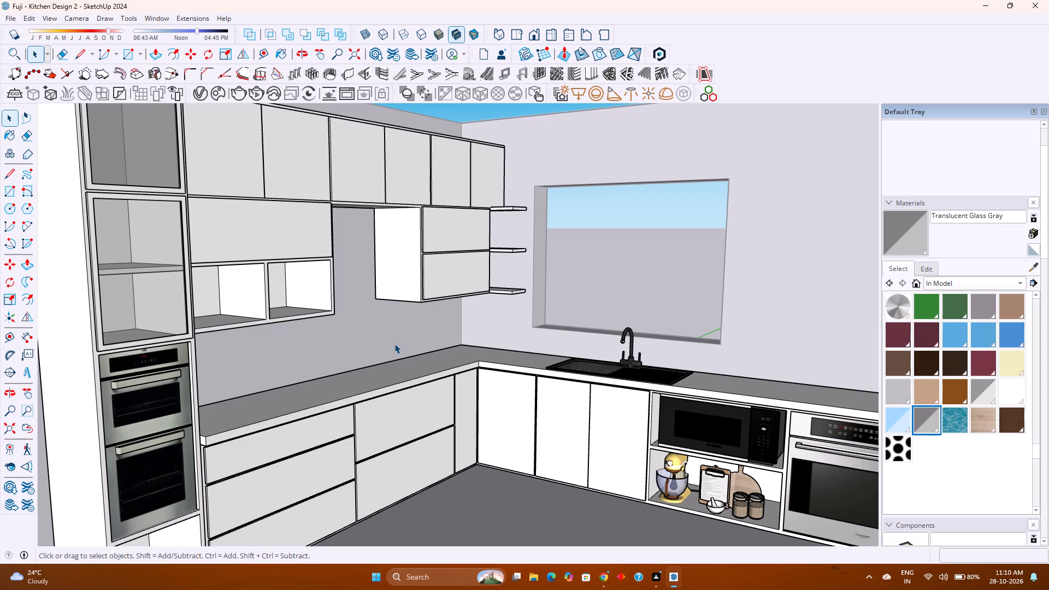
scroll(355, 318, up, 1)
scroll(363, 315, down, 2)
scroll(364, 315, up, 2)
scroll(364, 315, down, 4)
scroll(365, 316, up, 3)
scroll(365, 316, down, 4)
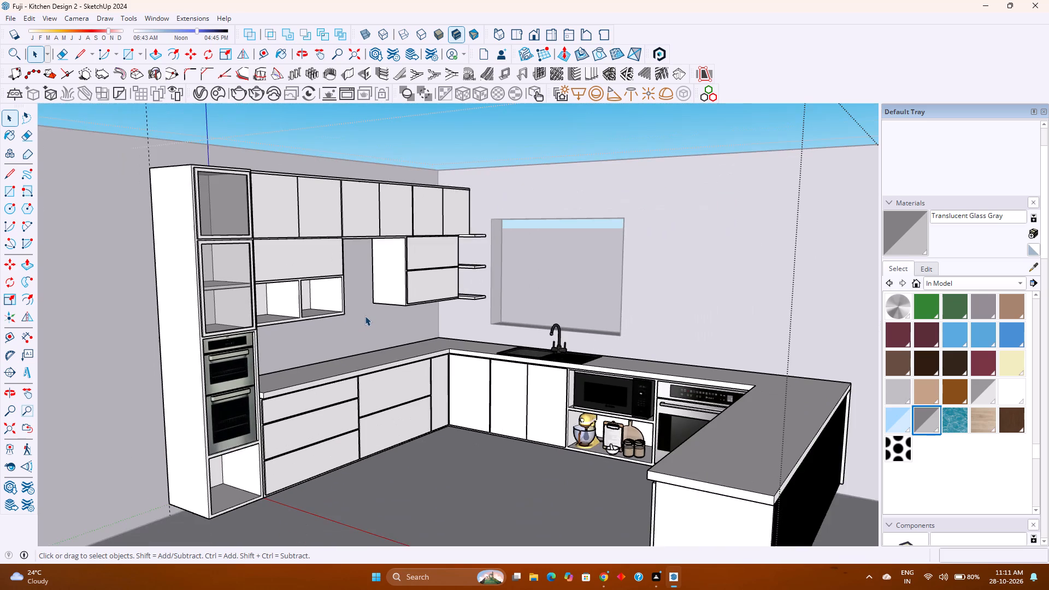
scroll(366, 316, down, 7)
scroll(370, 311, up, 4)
Delete all the construction guides from the kitchen model.
middle_drag(367, 309, 475, 275)
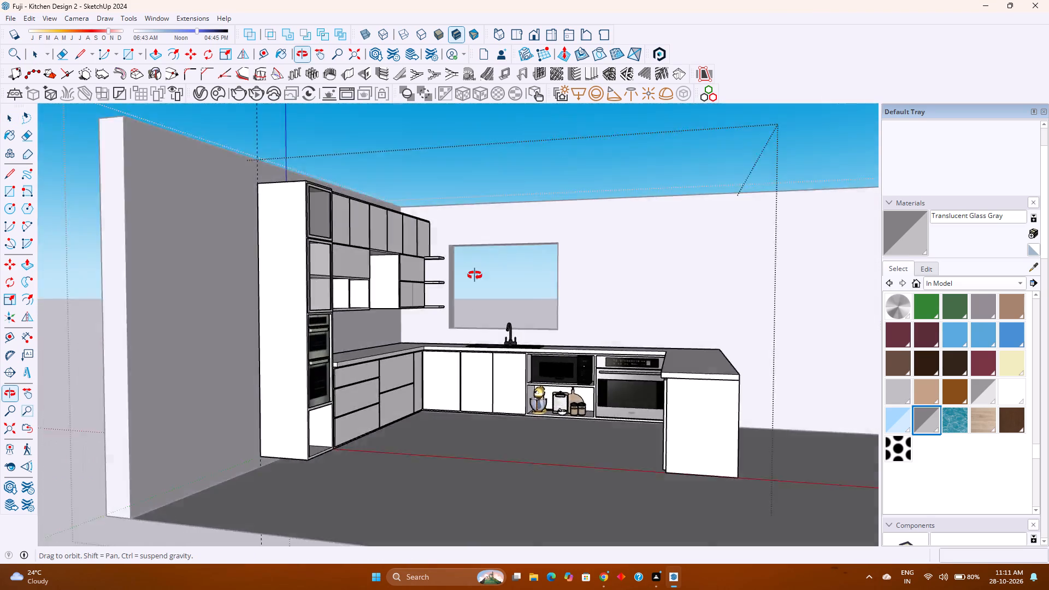
middle_drag(475, 275, 425, 330)
middle_click(425, 331)
scroll(423, 324, down, 4)
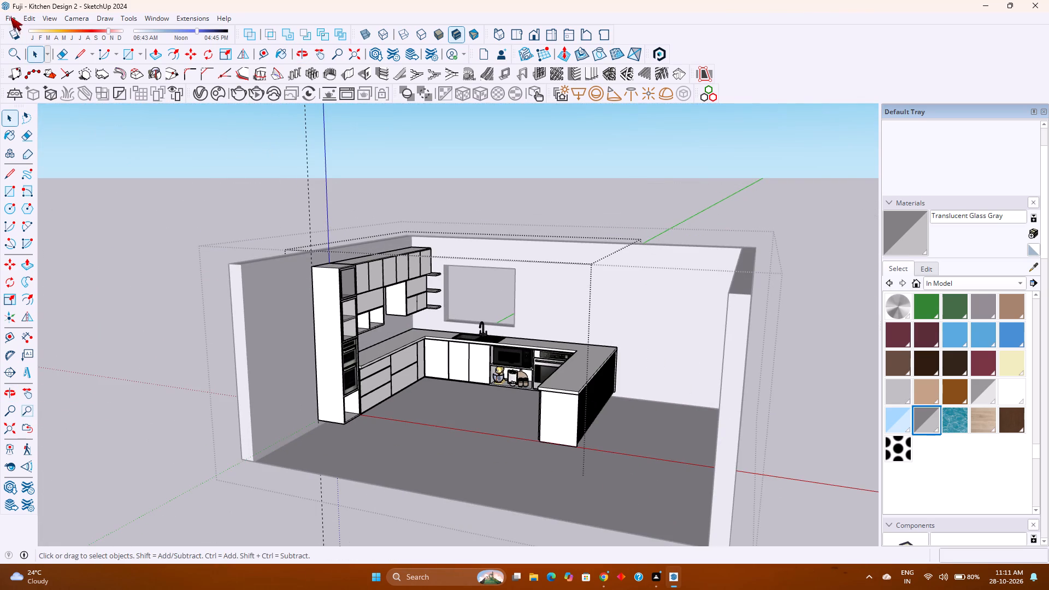
click(26, 17)
click(65, 122)
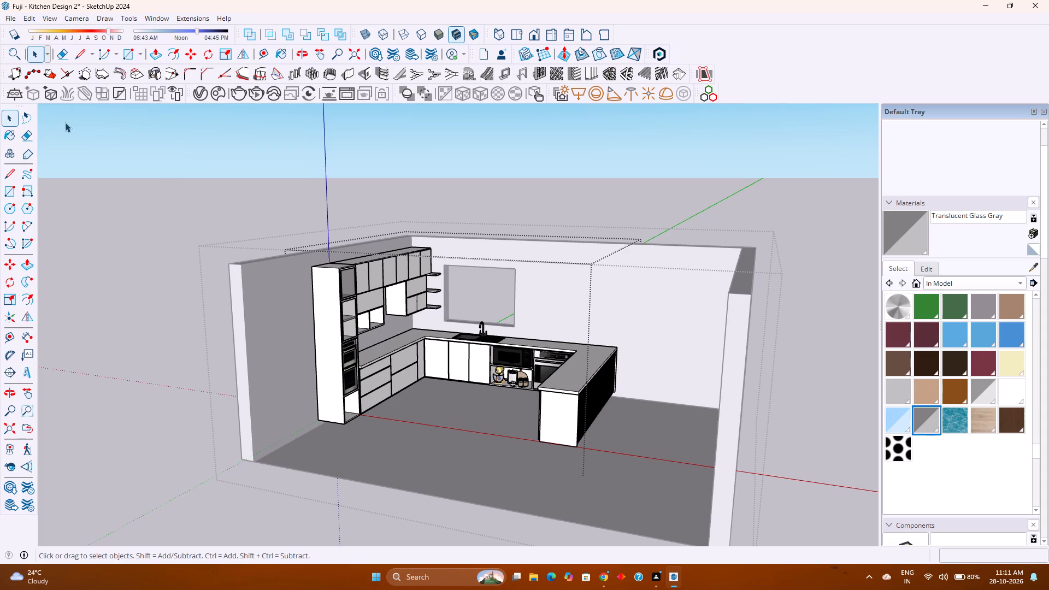
Examine the kitchen layout from several angles, including the peninsula, window wall and tall oven cabinet.
shift+middle_drag(425, 294, 337, 281)
middle_drag(416, 300, 474, 307)
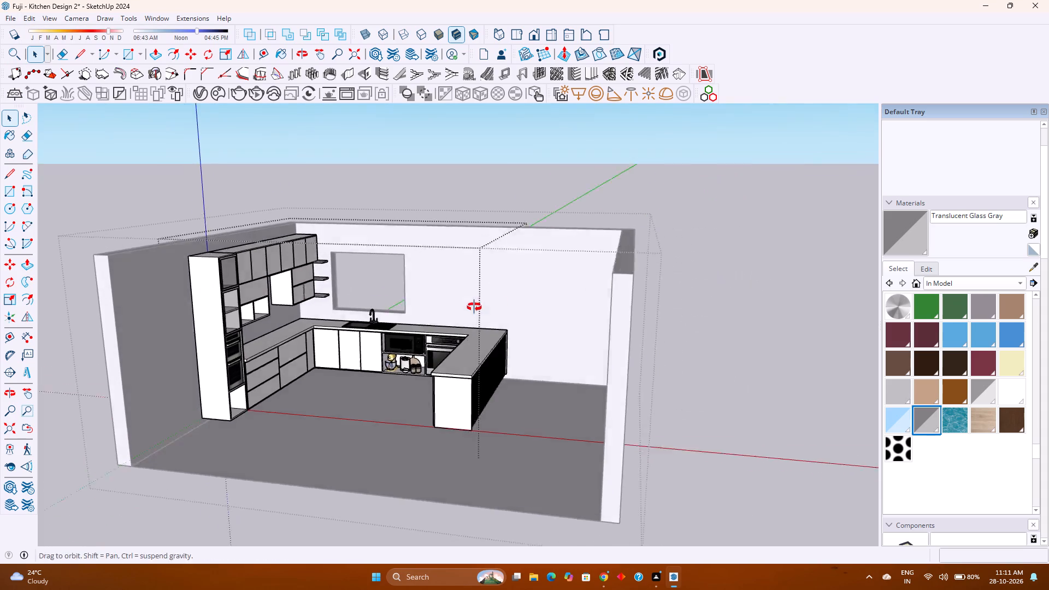
middle_drag(474, 307, 500, 307)
scroll(423, 310, up, 3)
shift+middle_drag(415, 298, 440, 275)
scroll(442, 274, up, 3)
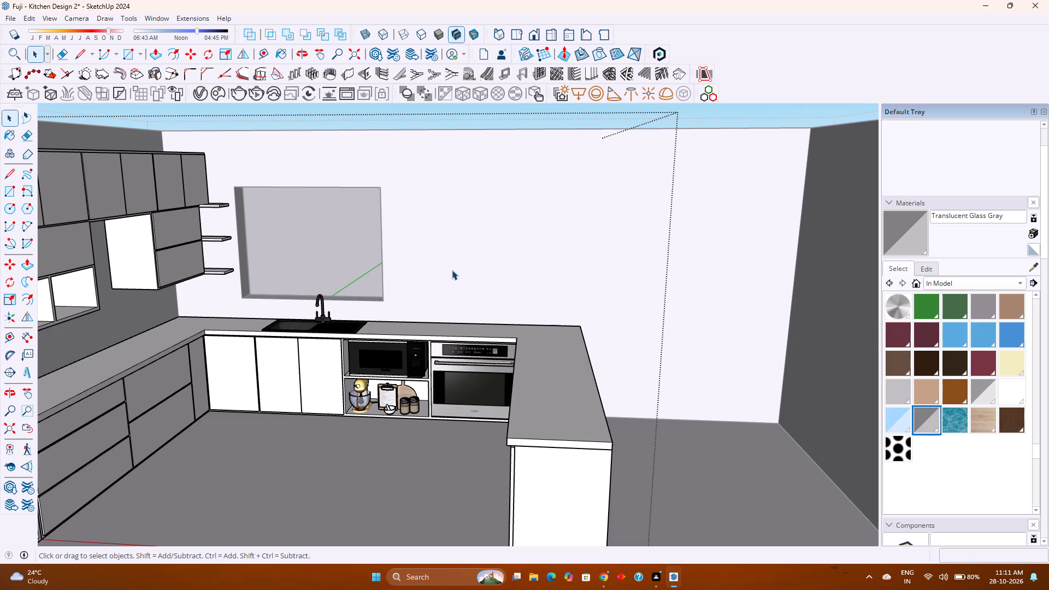
scroll(488, 273, down, 7)
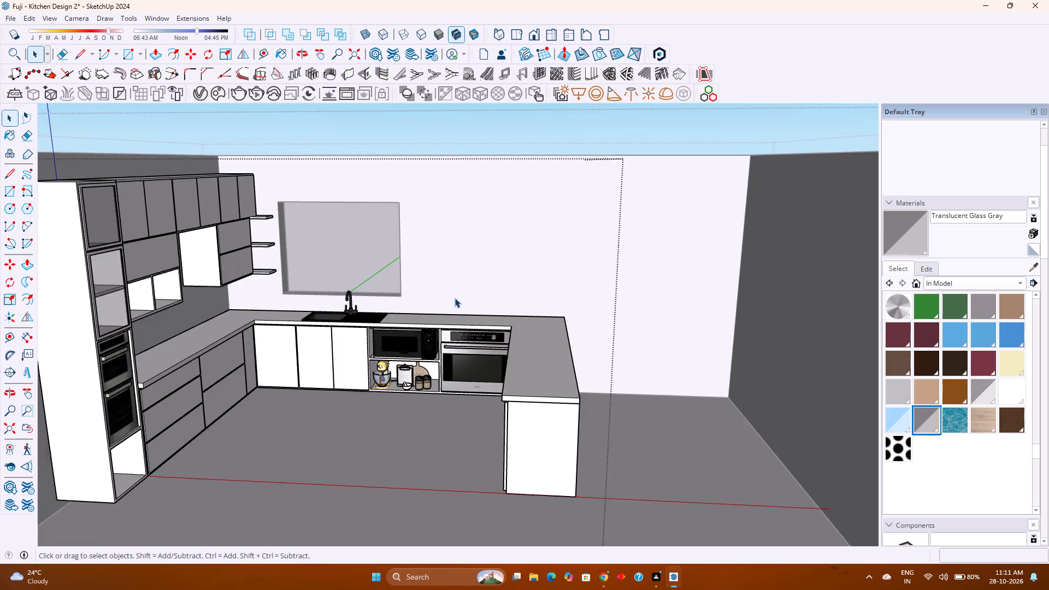
scroll(455, 298, down, 3)
shift+middle_drag(409, 322, 540, 290)
middle_drag(544, 297, 410, 315)
scroll(499, 305, up, 1)
shift+middle_drag(524, 306, 467, 306)
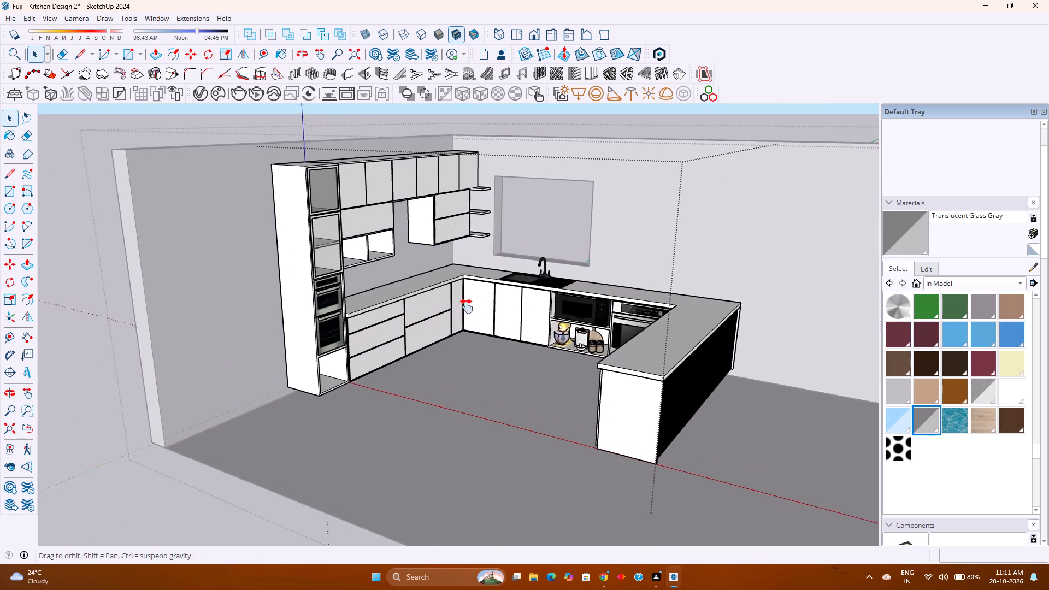
shift+middle_drag(467, 306, 408, 306)
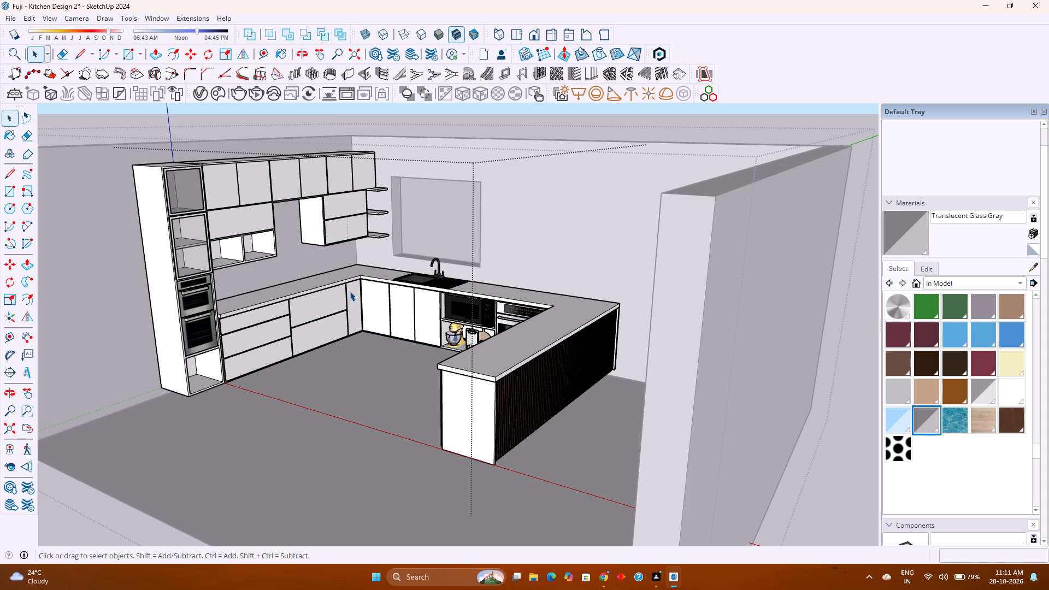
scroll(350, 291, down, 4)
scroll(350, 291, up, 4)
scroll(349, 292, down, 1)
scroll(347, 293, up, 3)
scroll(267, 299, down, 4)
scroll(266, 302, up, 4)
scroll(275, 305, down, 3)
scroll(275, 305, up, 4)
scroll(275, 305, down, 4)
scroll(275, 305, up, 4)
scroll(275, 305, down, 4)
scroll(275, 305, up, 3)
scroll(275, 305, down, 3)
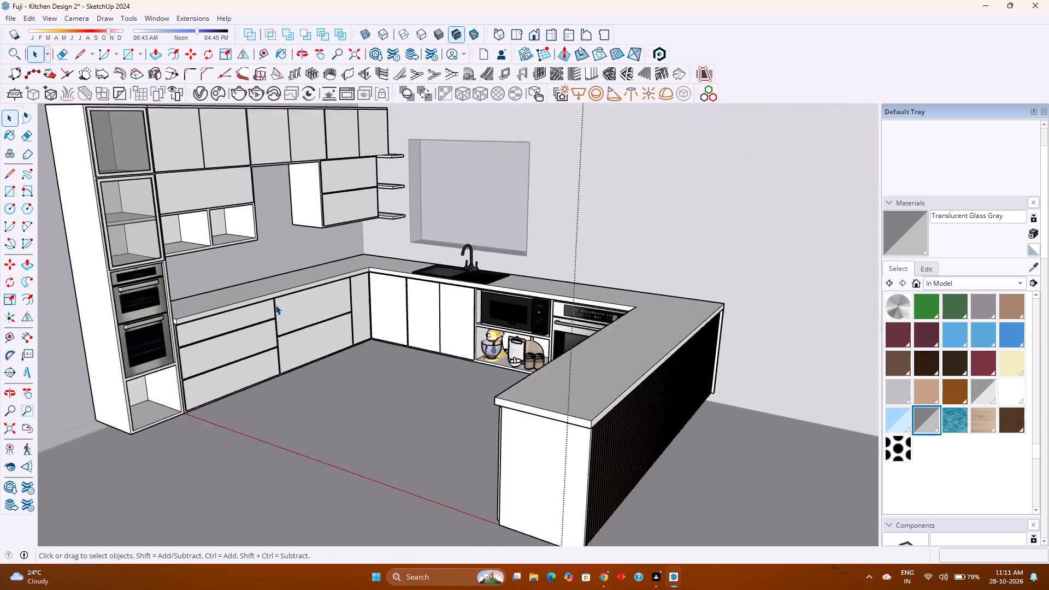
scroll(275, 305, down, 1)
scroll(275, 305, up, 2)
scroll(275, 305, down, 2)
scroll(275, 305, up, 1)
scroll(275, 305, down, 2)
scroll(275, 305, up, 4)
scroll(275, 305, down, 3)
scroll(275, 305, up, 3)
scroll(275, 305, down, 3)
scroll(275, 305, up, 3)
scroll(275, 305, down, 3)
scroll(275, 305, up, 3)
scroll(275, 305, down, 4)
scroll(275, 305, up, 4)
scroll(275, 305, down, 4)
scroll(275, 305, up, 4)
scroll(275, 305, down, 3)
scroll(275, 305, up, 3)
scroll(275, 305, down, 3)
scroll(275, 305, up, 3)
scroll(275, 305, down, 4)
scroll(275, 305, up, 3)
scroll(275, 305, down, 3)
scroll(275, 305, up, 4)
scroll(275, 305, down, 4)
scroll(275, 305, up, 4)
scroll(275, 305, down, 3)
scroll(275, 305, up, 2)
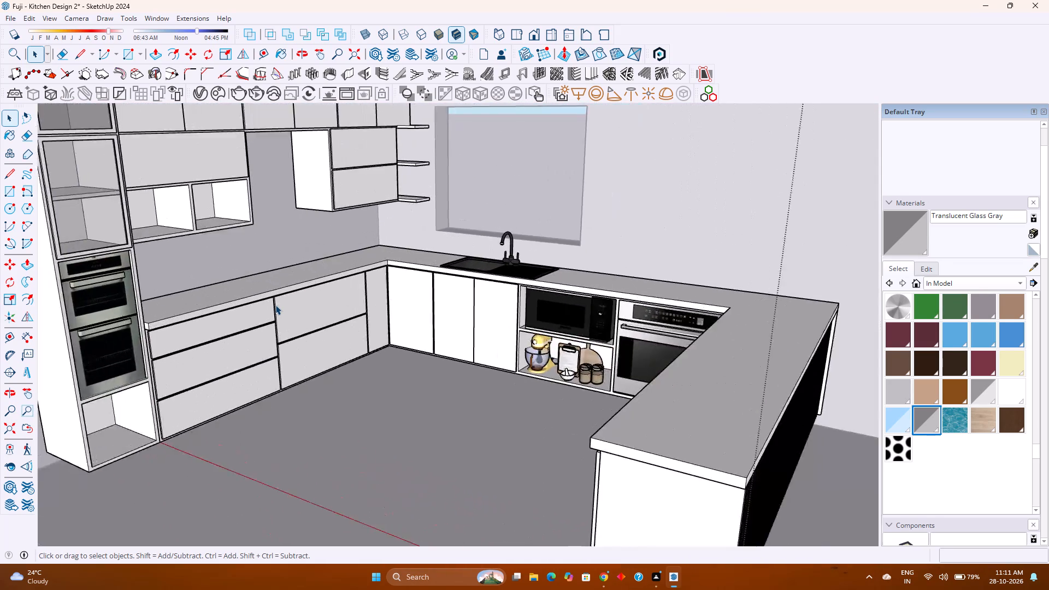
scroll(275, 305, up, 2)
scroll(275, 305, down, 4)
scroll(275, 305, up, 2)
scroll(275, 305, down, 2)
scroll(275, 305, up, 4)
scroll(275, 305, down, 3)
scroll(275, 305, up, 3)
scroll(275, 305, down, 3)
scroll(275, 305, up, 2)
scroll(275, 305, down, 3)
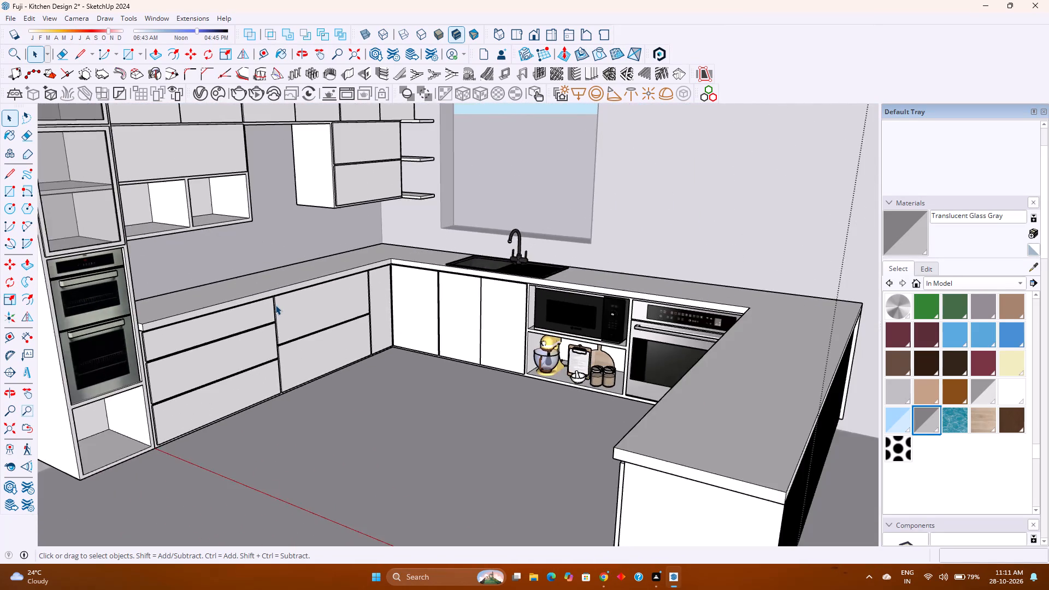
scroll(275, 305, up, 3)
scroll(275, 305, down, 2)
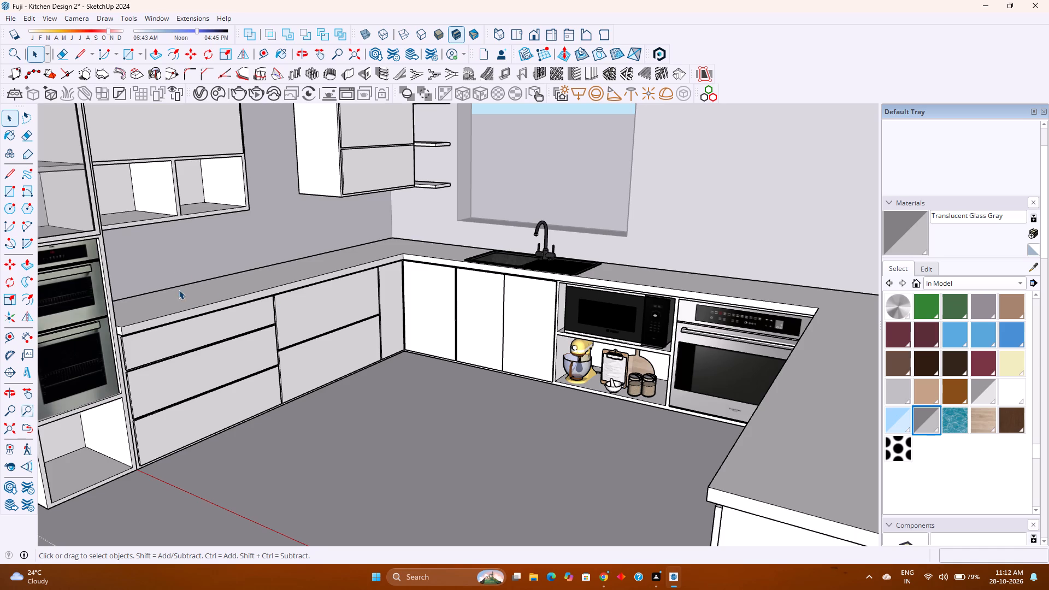
Inspect the tall oven cabinet, wall cabinets, countertop and base cabinets from above and from the front.
scroll(174, 294, down, 4)
shift+middle_drag(317, 237, 404, 395)
scroll(403, 380, down, 2)
shift+middle_drag(431, 387, 399, 364)
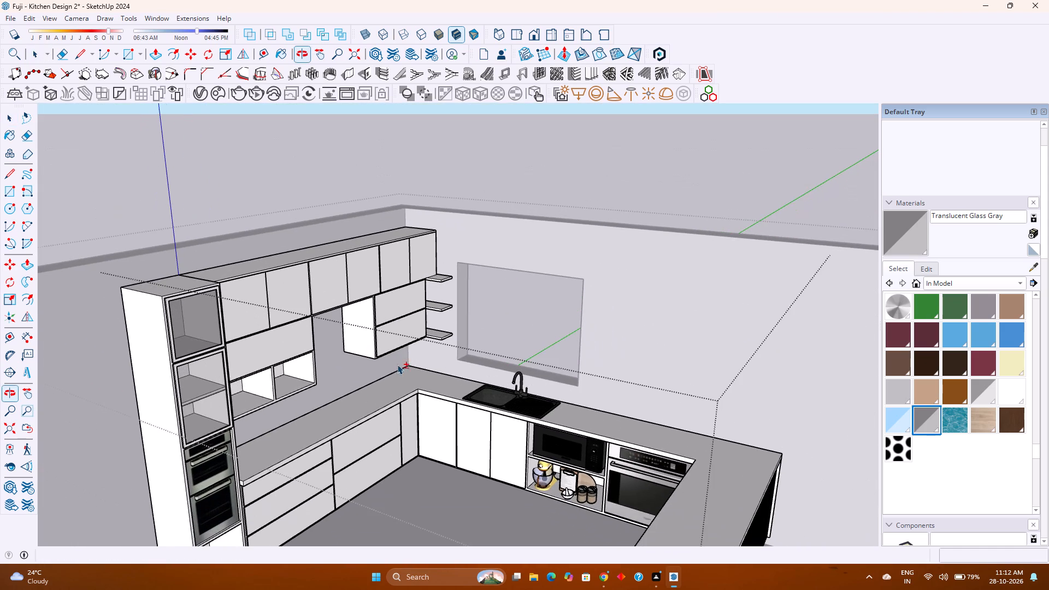
scroll(196, 291, up, 9)
middle_drag(220, 279, 56, 347)
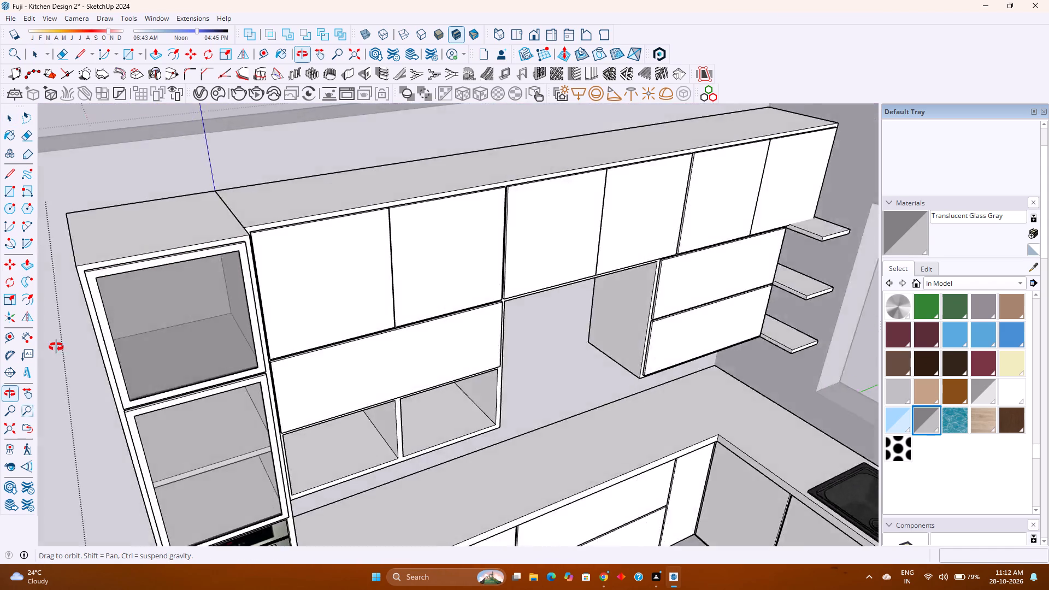
middle_drag(56, 347, 167, 407)
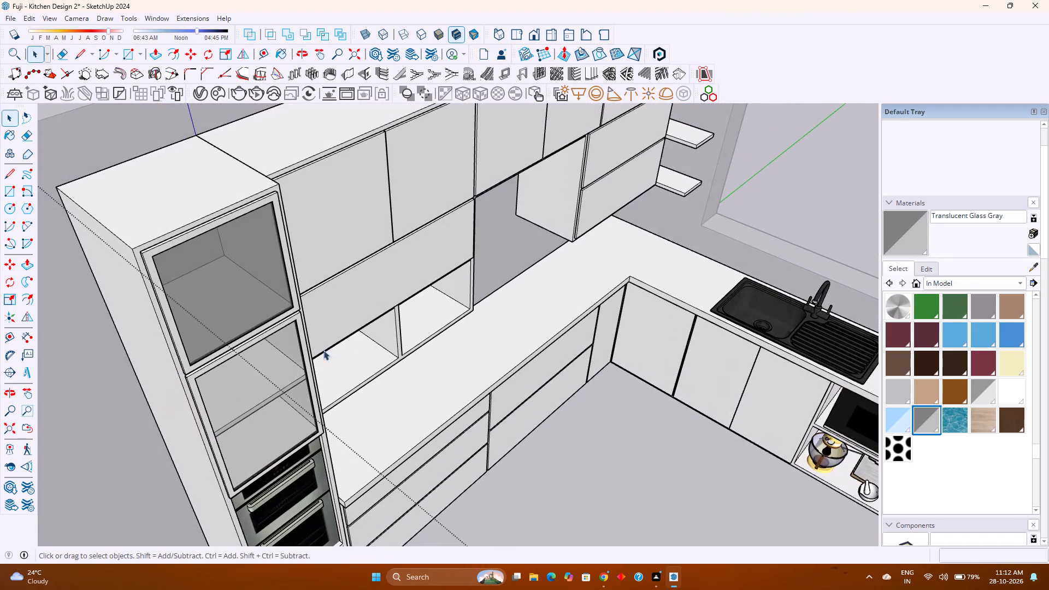
shift+middle_drag(379, 381, 326, 305)
scroll(307, 420, up, 3)
middle_drag(293, 423, 392, 330)
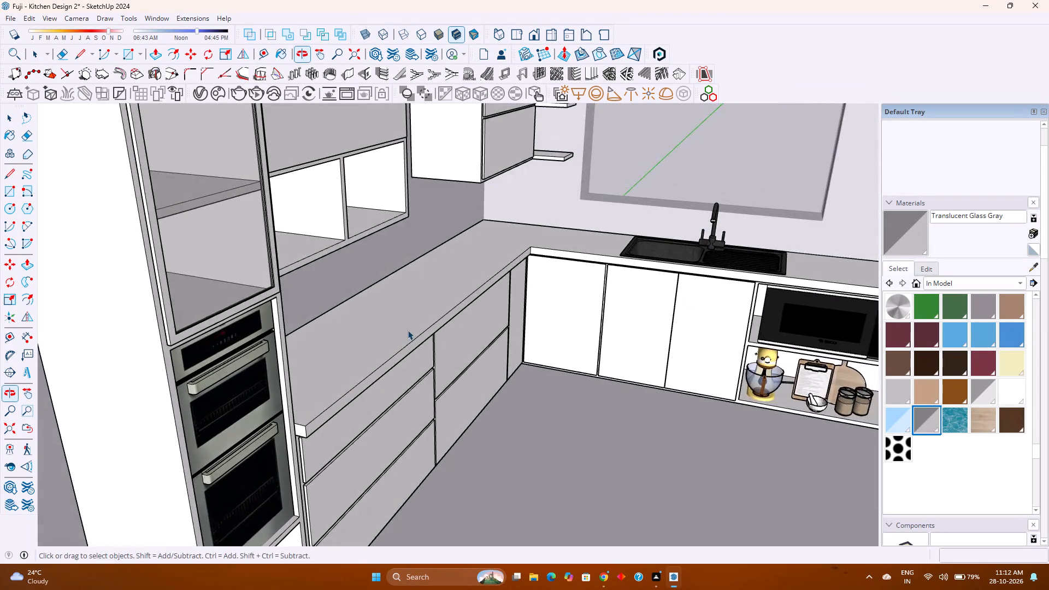
scroll(409, 331, down, 2)
shift+middle_drag(550, 354, 456, 298)
shift+middle_click(456, 298)
scroll(456, 298, down, 4)
shift+middle_drag(514, 324, 415, 334)
middle_drag(406, 331, 454, 301)
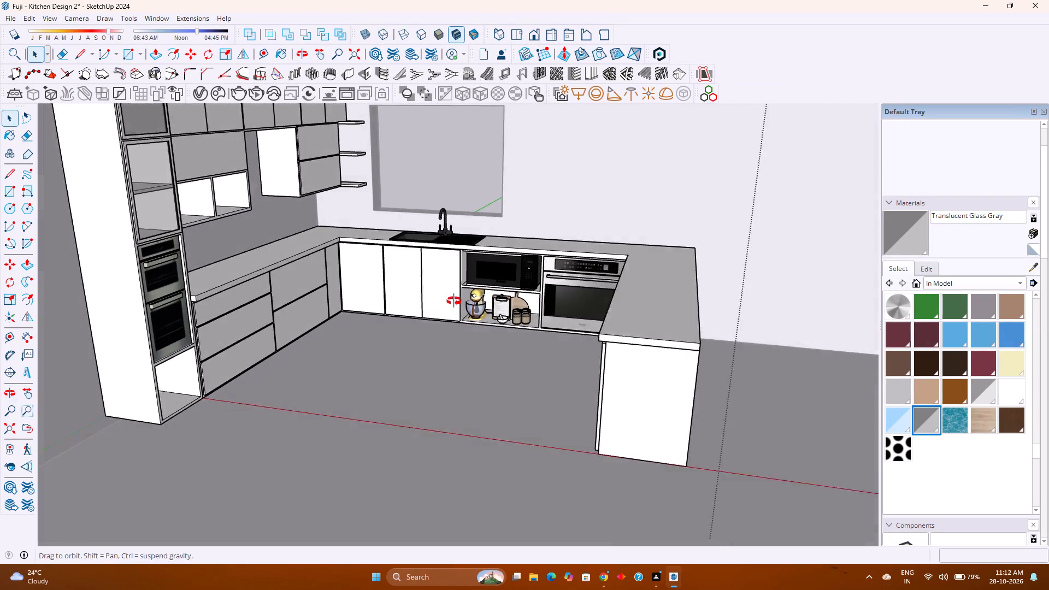
middle_drag(454, 301, 465, 294)
middle_click(465, 294)
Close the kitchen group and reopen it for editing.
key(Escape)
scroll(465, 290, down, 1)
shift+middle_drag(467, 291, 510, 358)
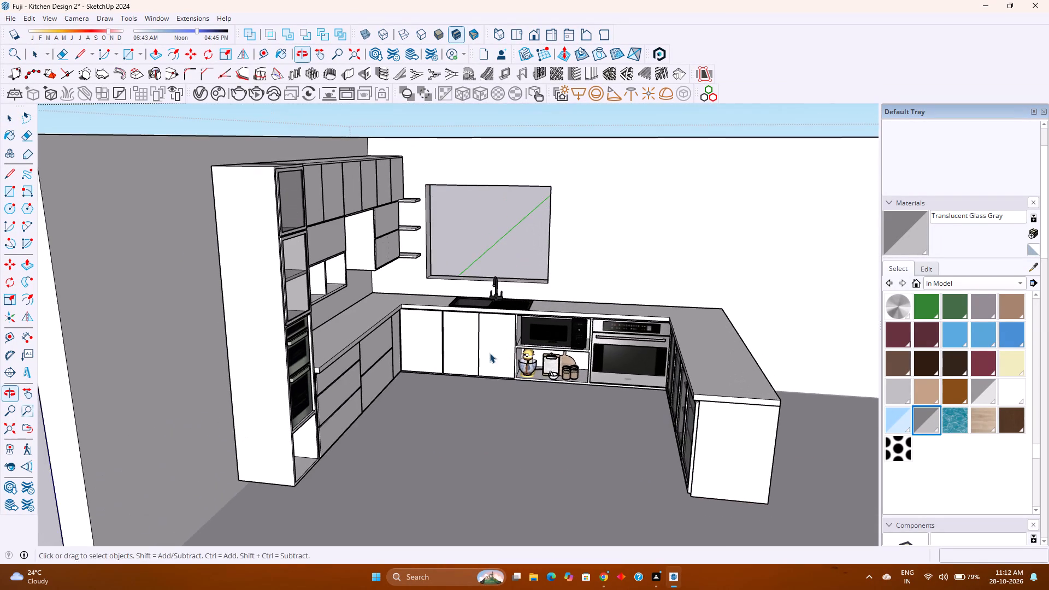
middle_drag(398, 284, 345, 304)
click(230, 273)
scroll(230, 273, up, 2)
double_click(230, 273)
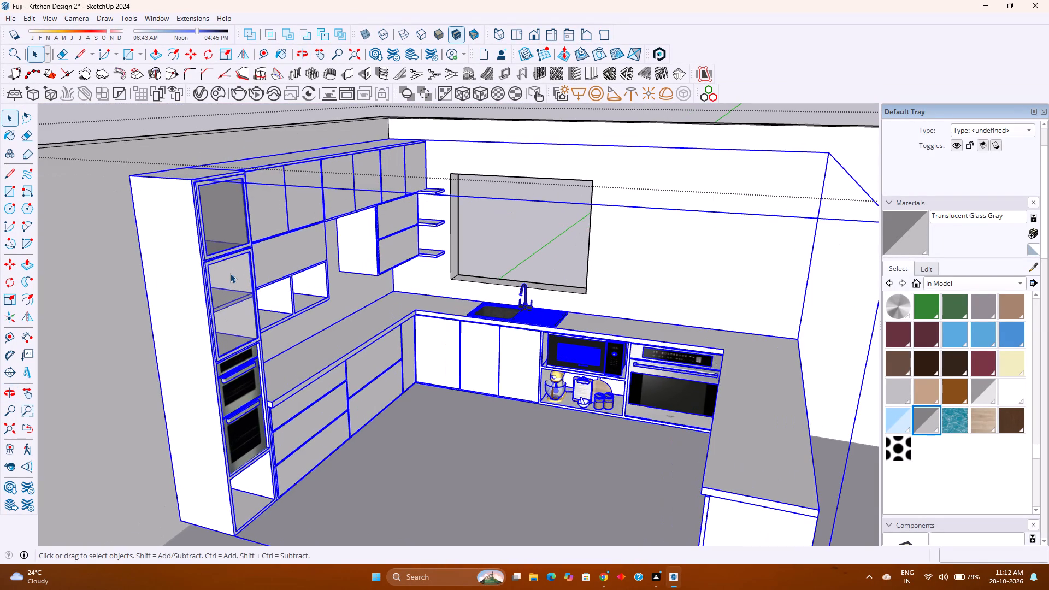
Place a vertical guide with the Tape Measure 4'6" from the tall oven cabinet's outer edge, toward the empty stretch of wall.
shift+middle_drag(214, 295, 261, 263)
shift+middle_click(261, 263)
scroll(368, 270, down, 4)
shift+middle_drag(375, 284, 417, 262)
shift+middle_click(417, 262)
middle_drag(439, 267, 430, 272)
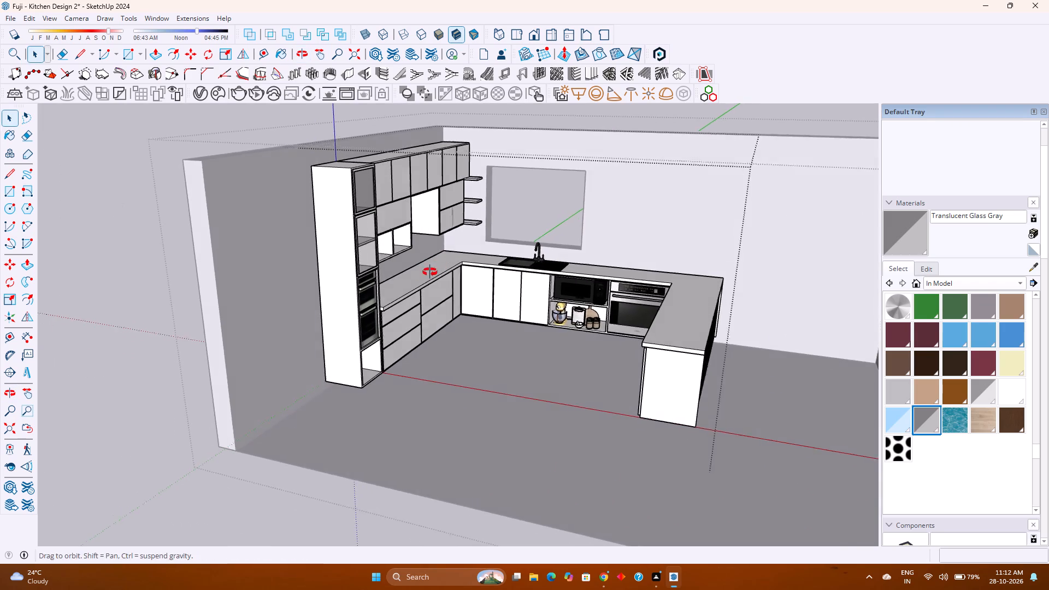
middle_drag(430, 272, 324, 290)
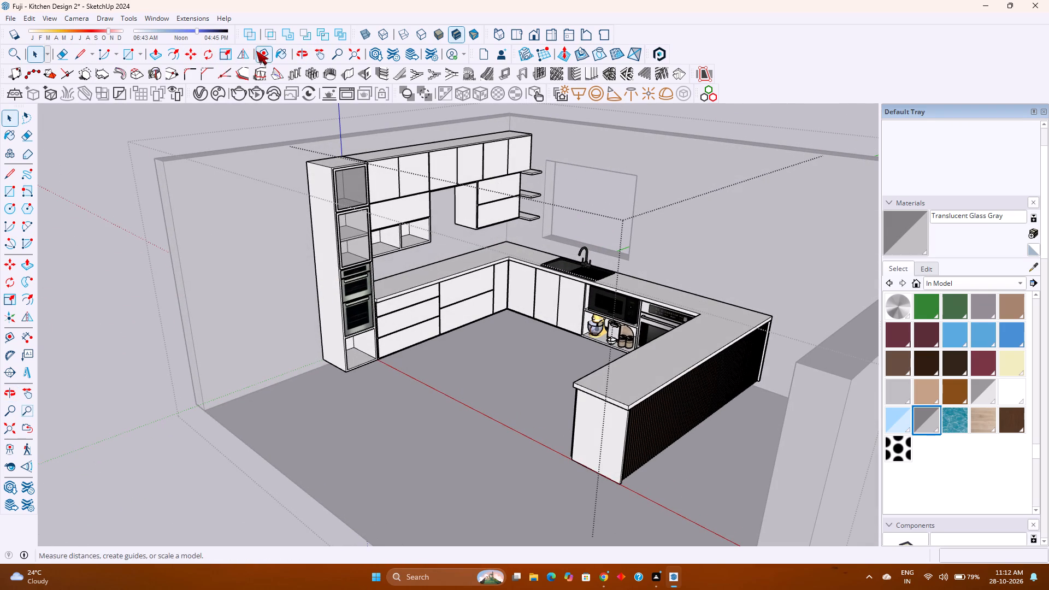
click(256, 51)
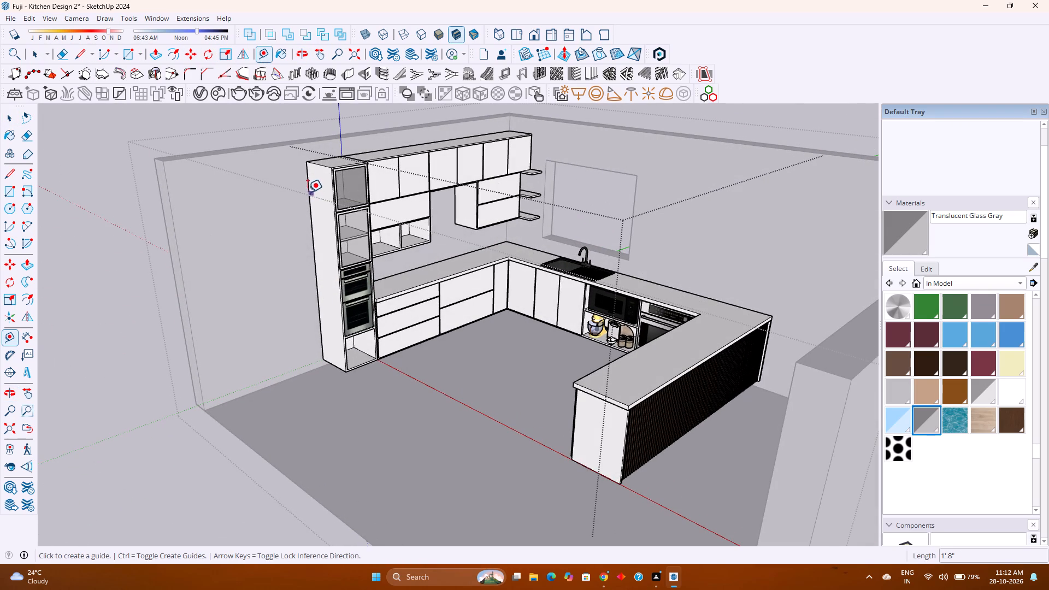
click(307, 188)
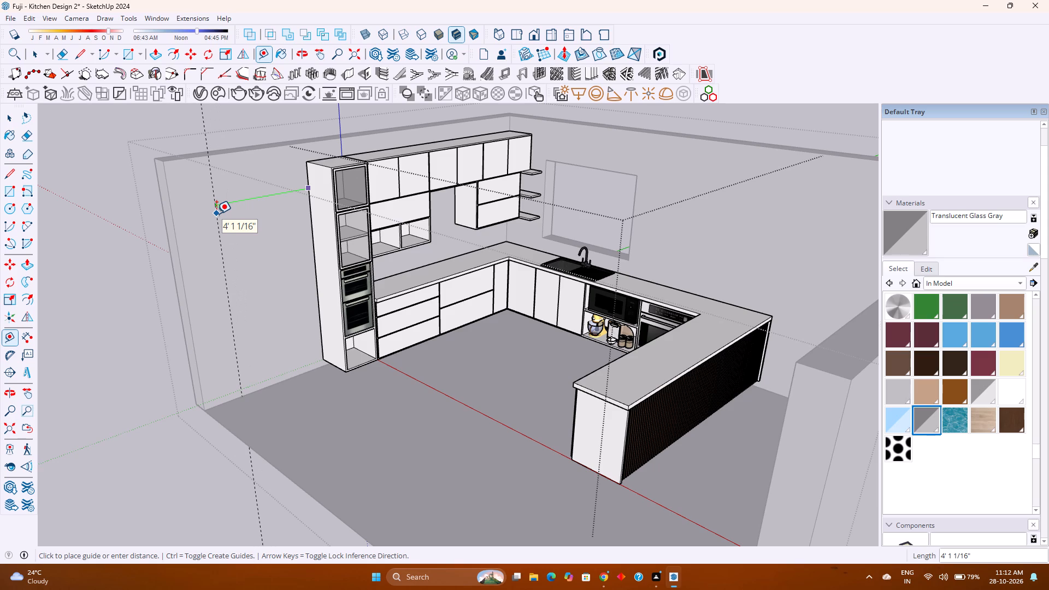
text(4'6")
key(Return)
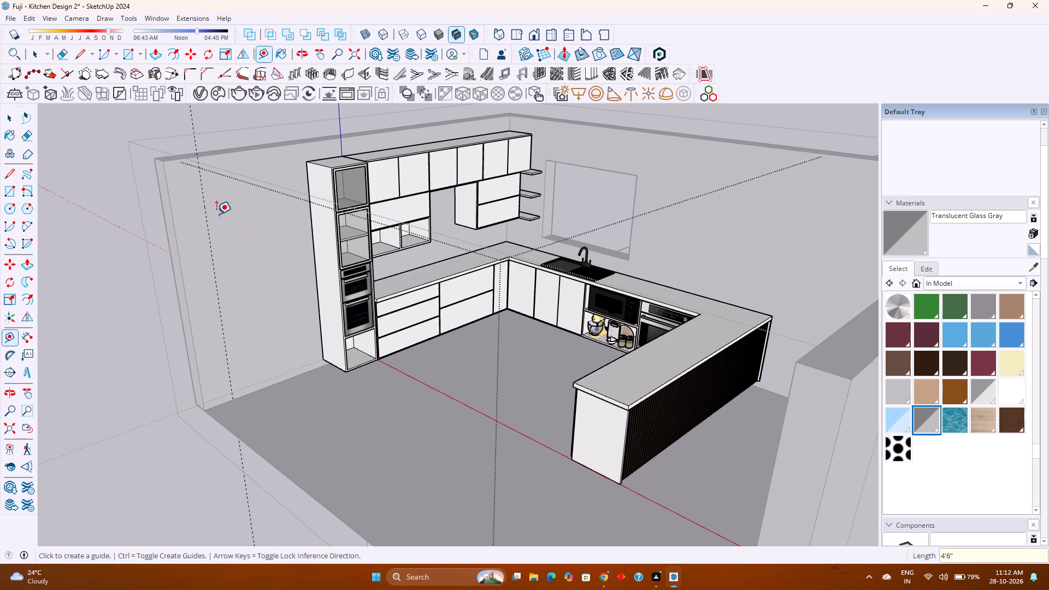
key(space)
Place a horizontal guide 6'4" above the floor edge along the wall beside the tall oven cabinet.
scroll(286, 286, down, 2)
shift+scroll(286, 286, up, 5)
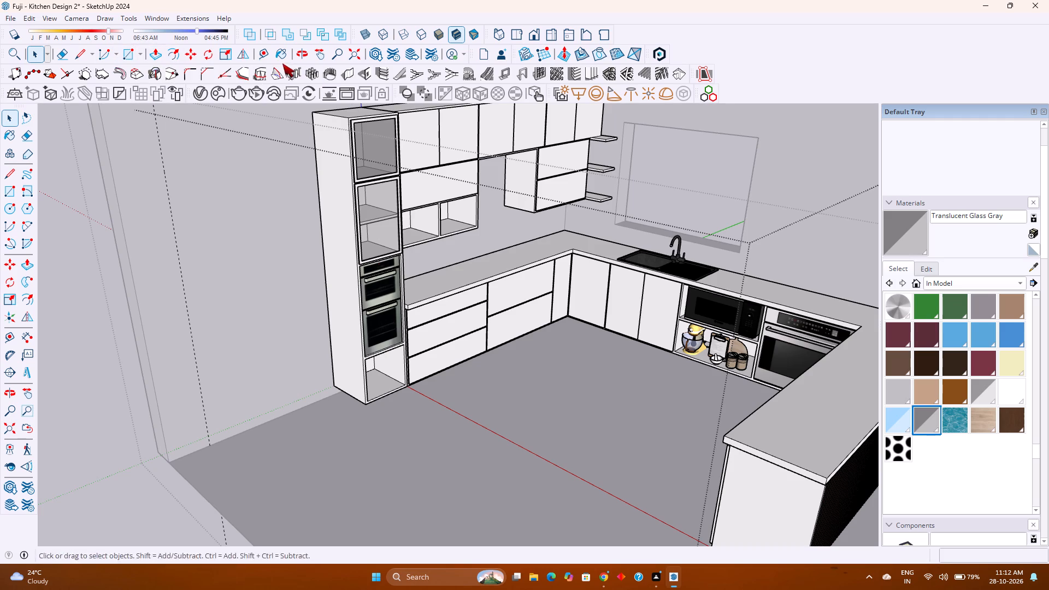
click(266, 55)
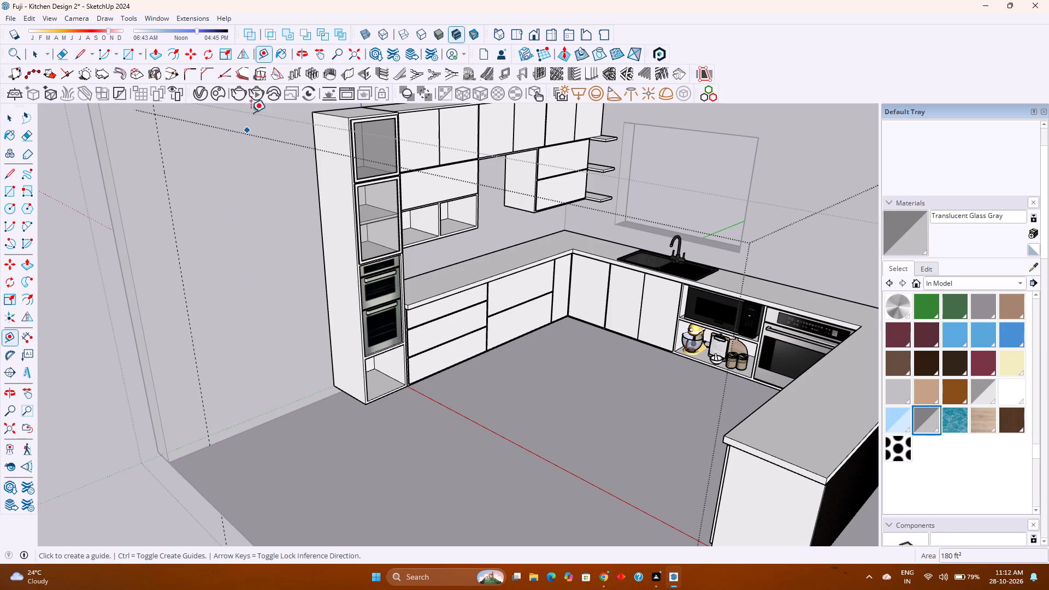
click(264, 427)
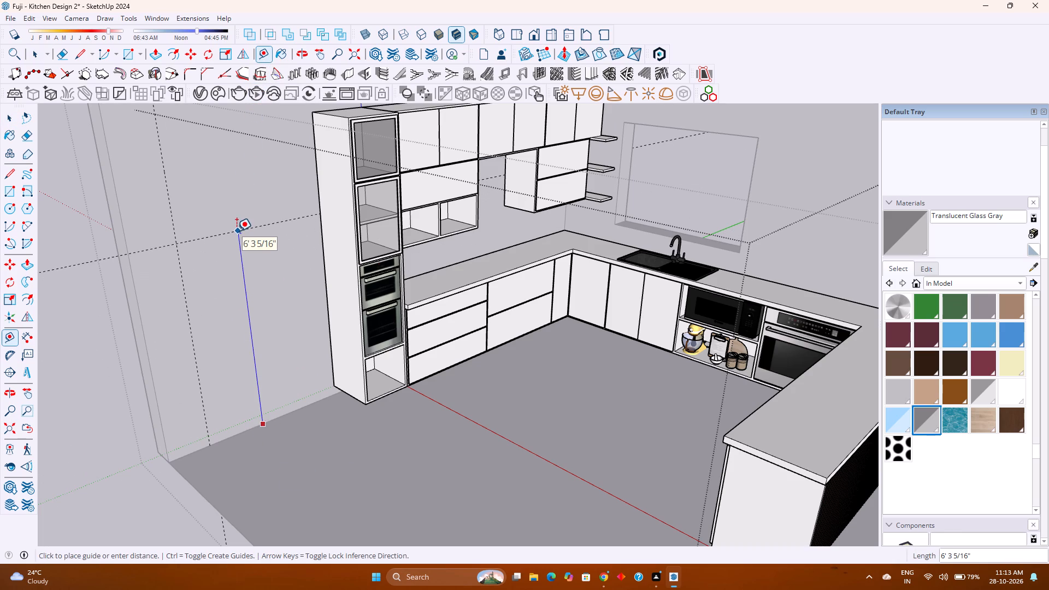
text(6'4")
key(Return)
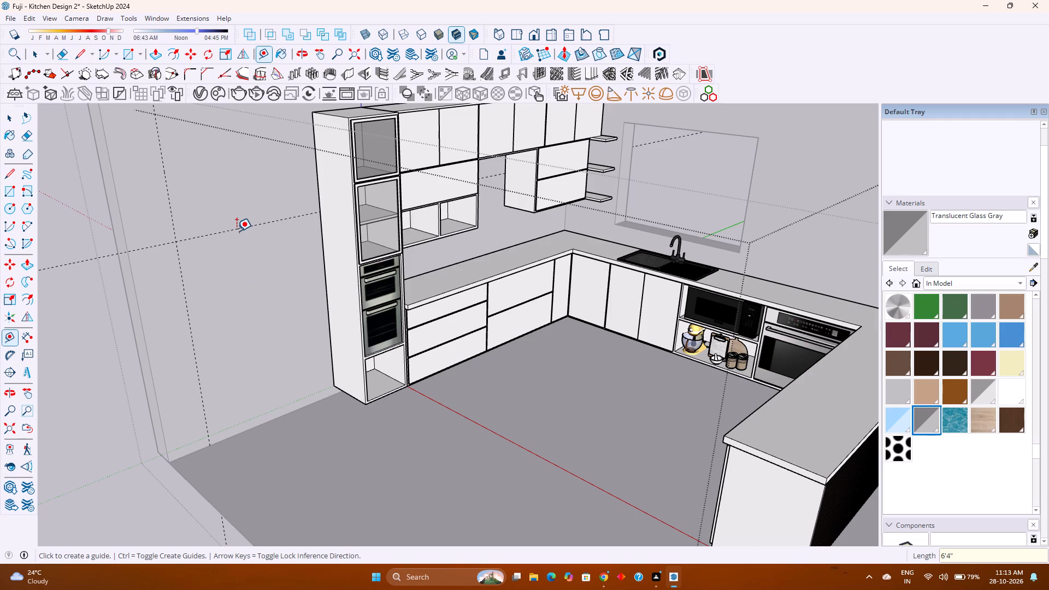
middle_drag(282, 329, 268, 255)
middle_click(268, 255)
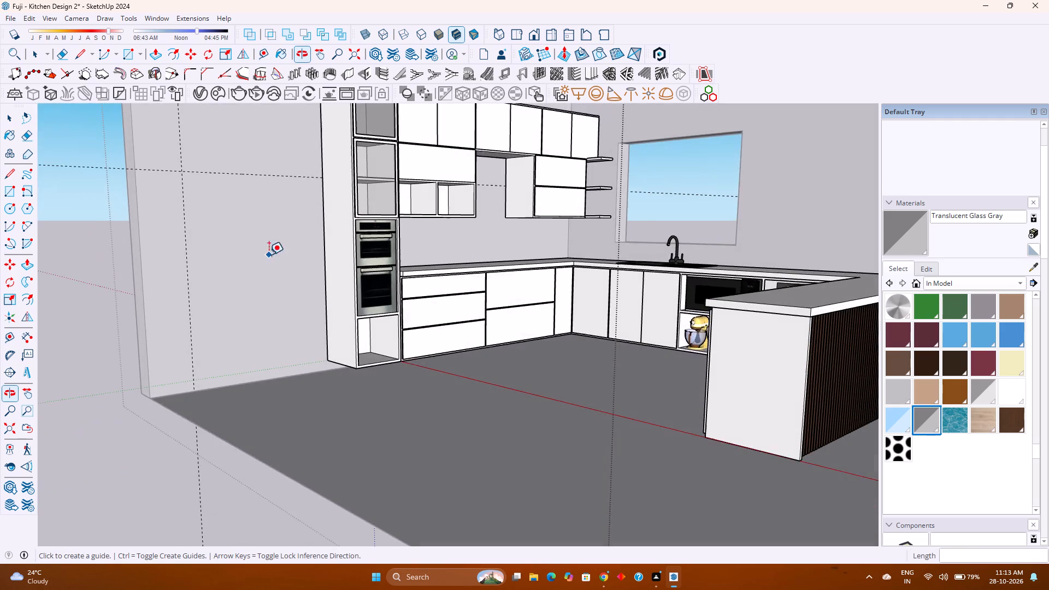
Place a horizontal guide 2'11" above the existing wall guide, level with the top of the tall oven cabinet.
scroll(285, 202, up, 4)
middle_drag(297, 209, 206, 224)
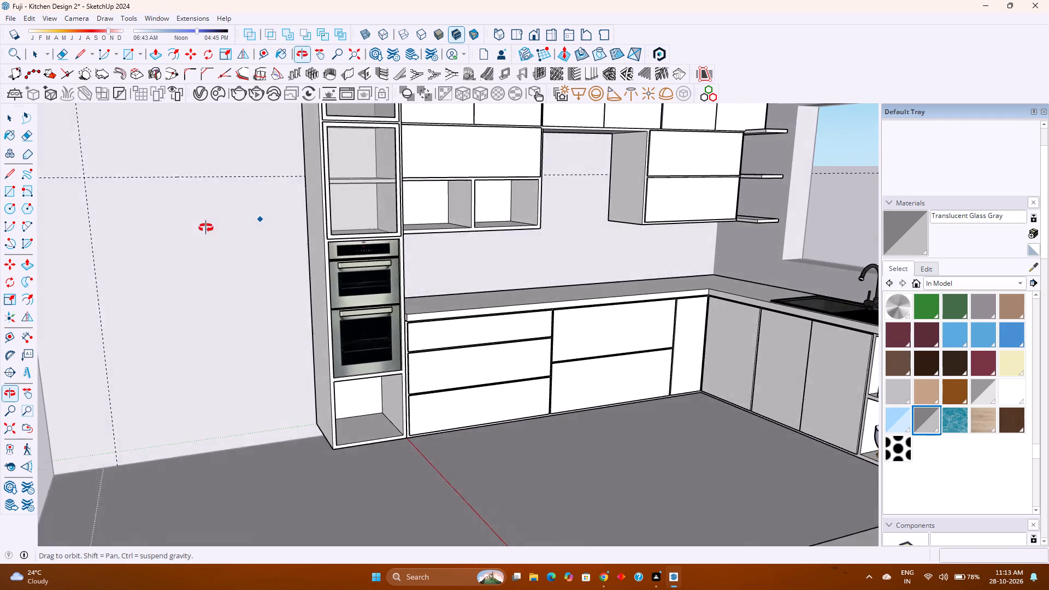
middle_drag(206, 224, 244, 222)
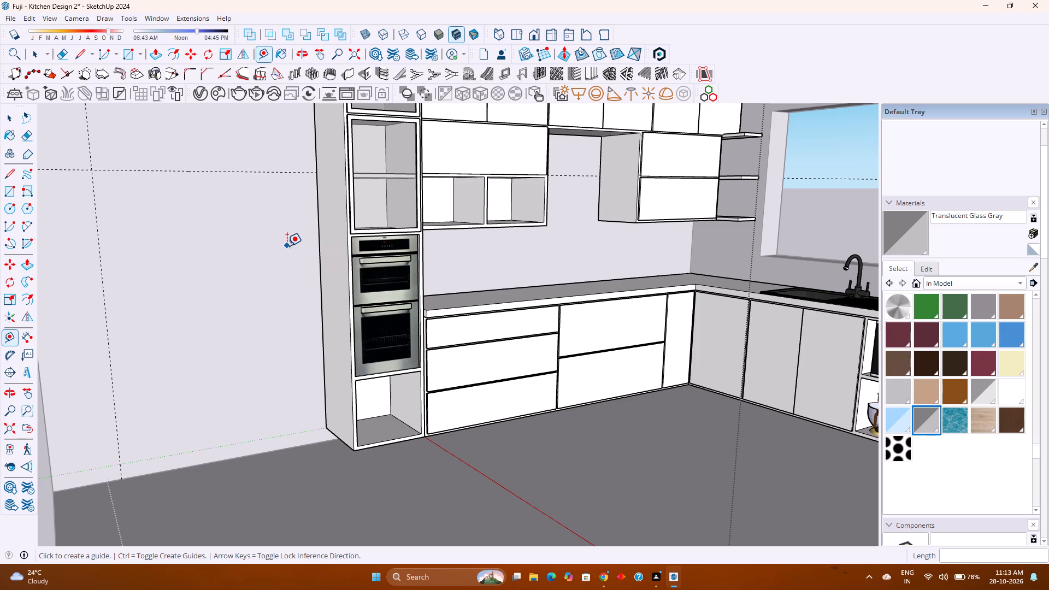
scroll(291, 283, down, 1)
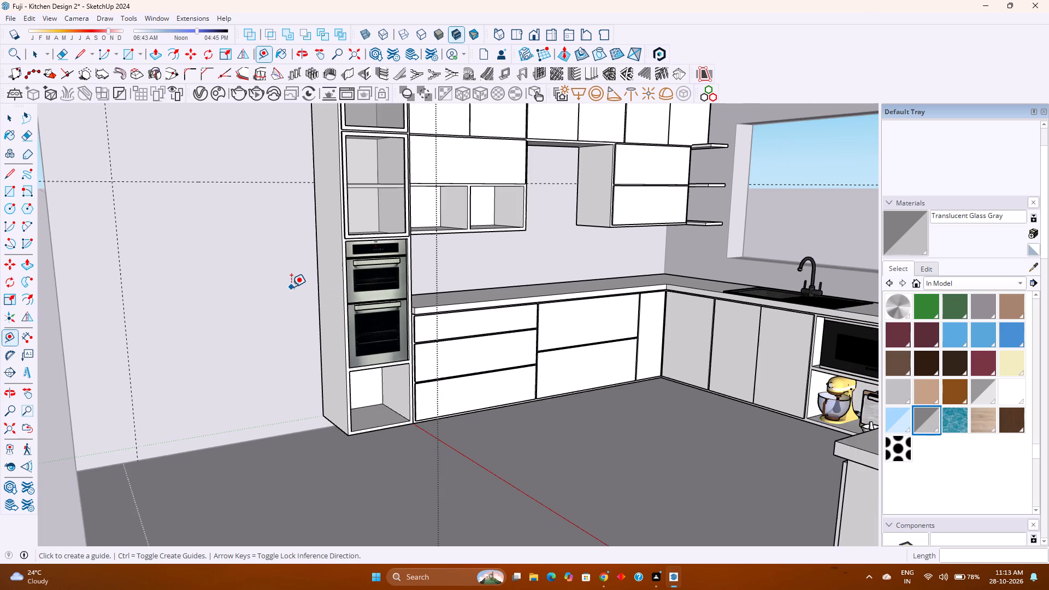
shift+middle_drag(293, 289, 332, 345)
shift+middle_click(332, 345)
key(space)
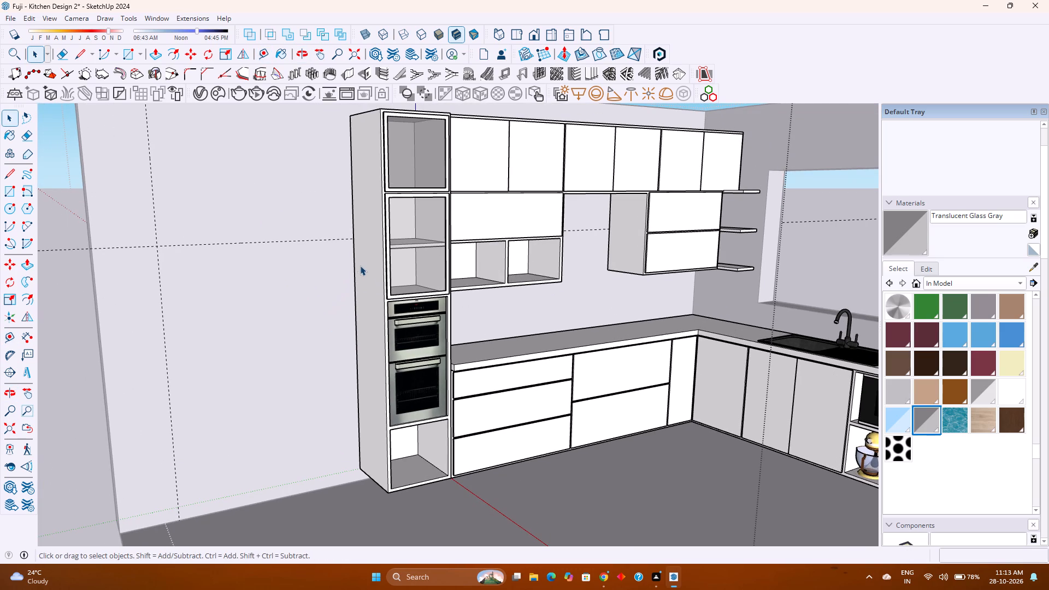
click(375, 269)
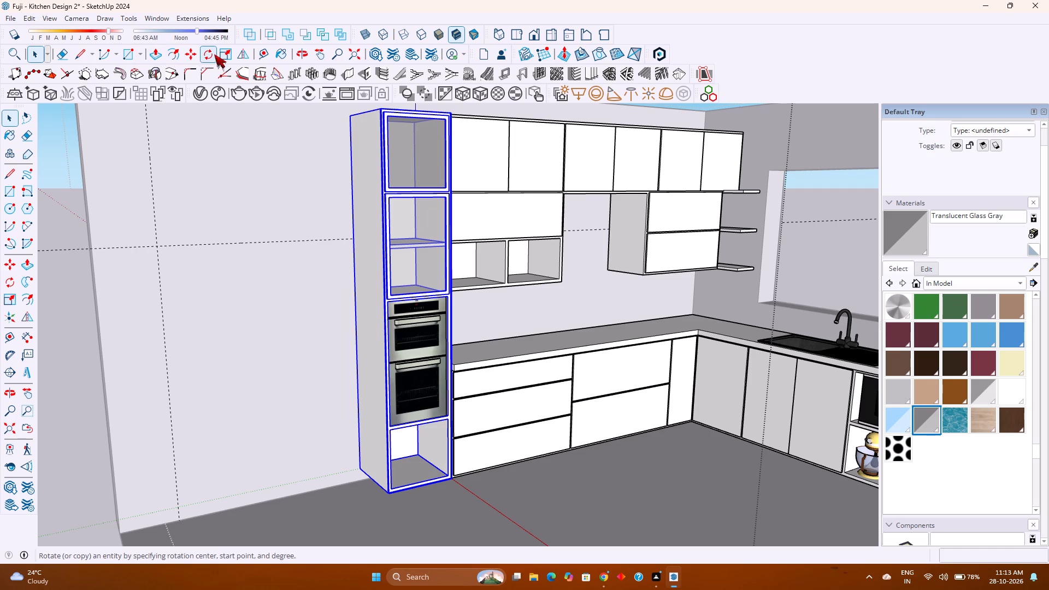
click(262, 55)
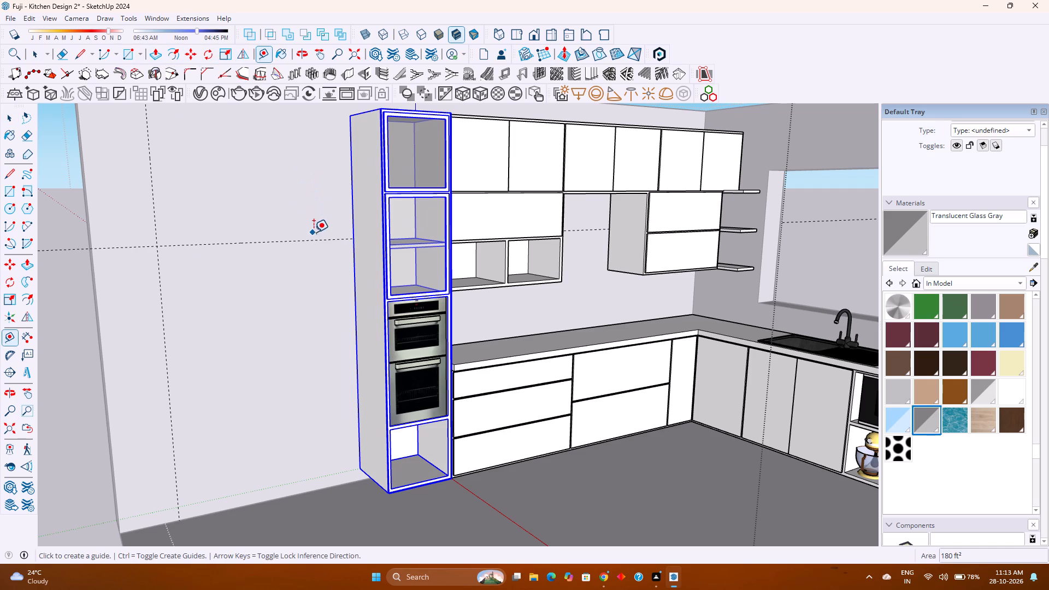
click(321, 238)
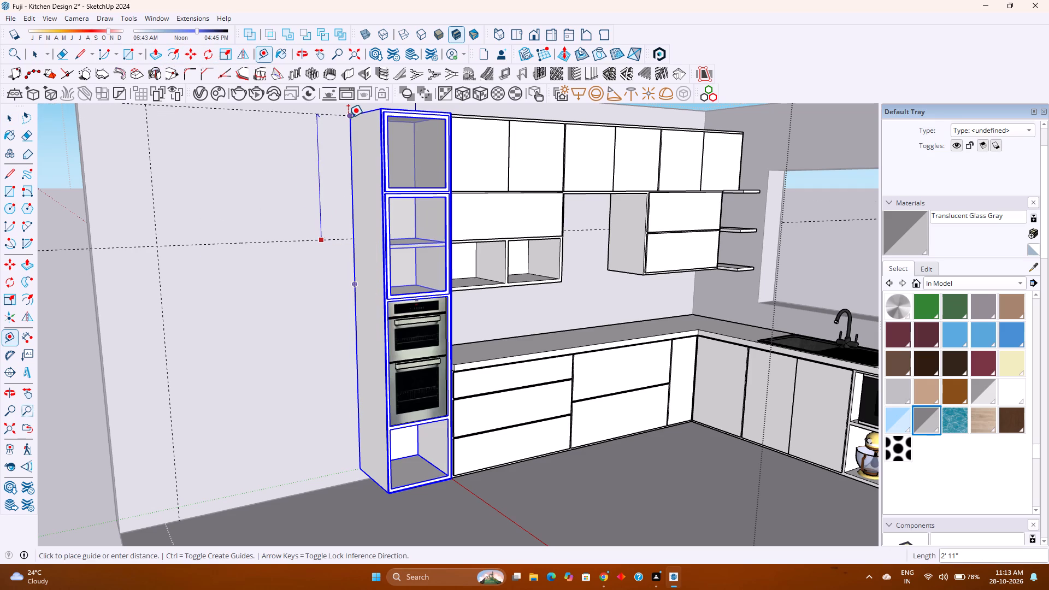
click(348, 117)
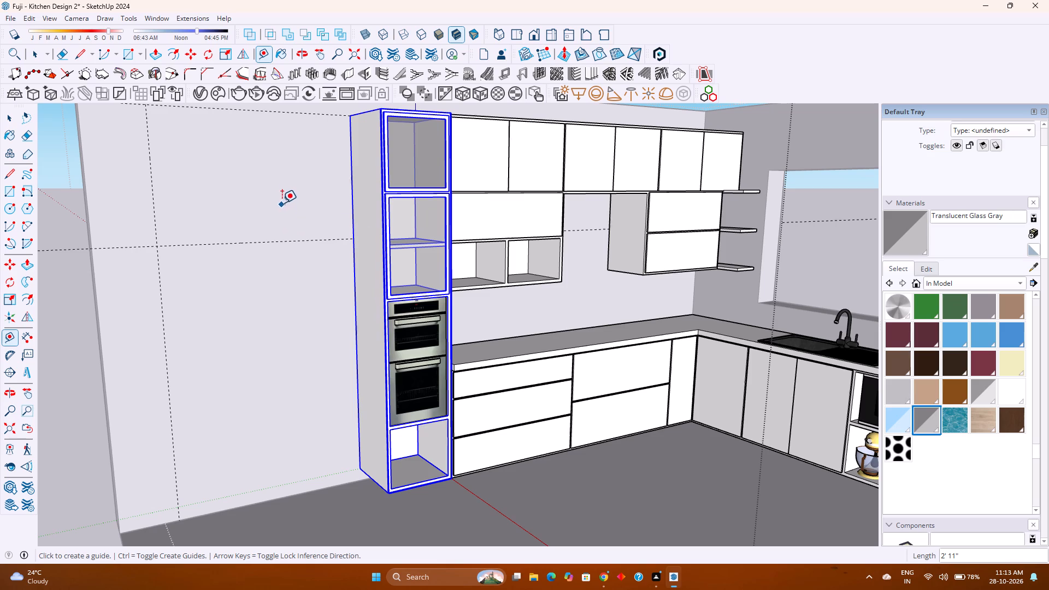
Draw a 9'3" by 4'6" rectangle on the wall from the oven cabinet's top rear corner to the vertical guide at the floor.
click(127, 50)
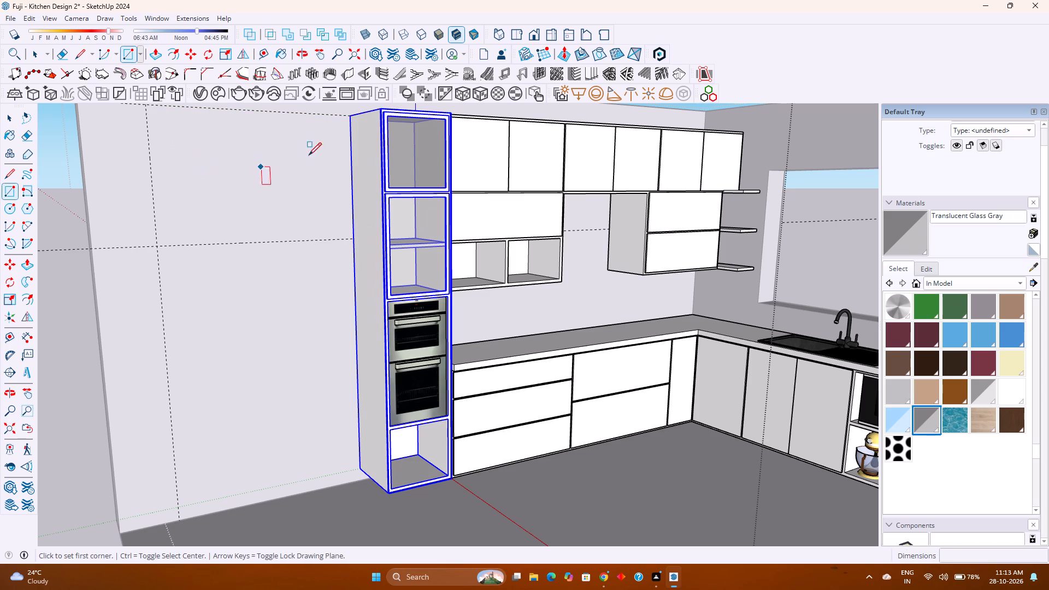
click(350, 117)
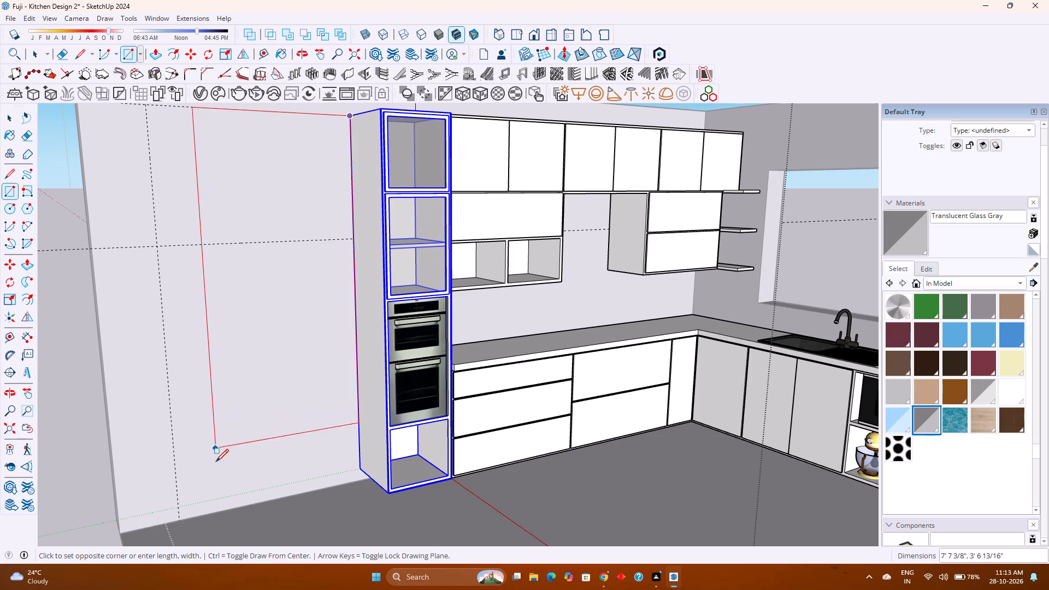
click(179, 519)
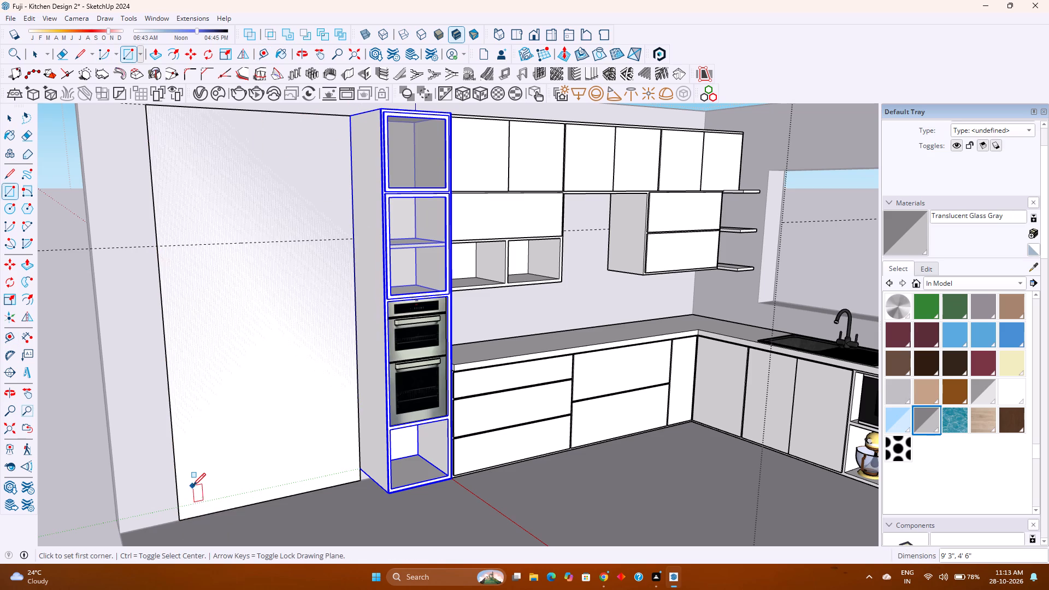
key(space)
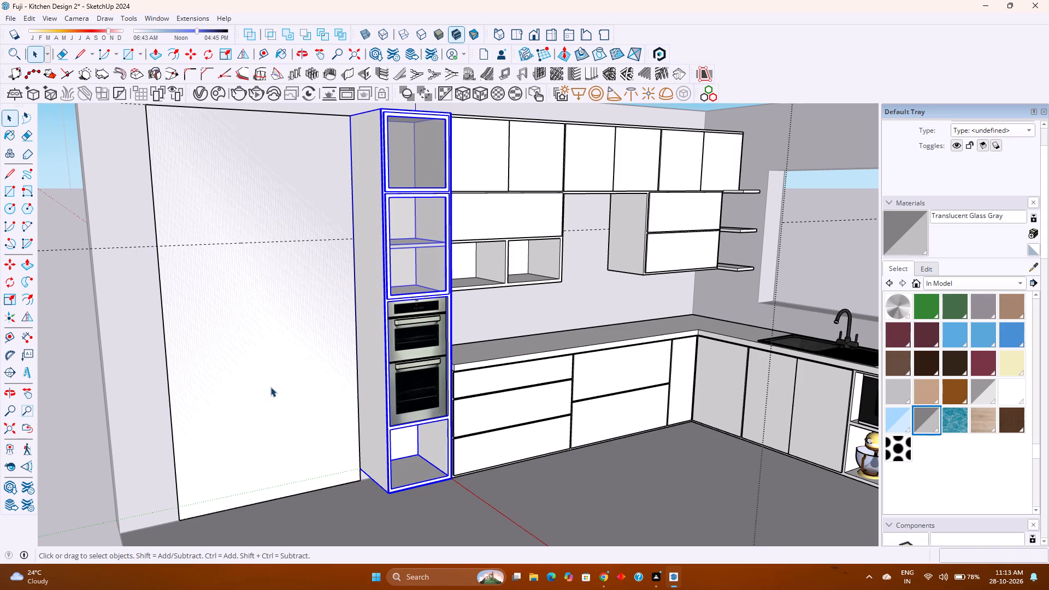
Make the new wall rectangle a group and open it for editing.
double_click(270, 387)
right_click(270, 387)
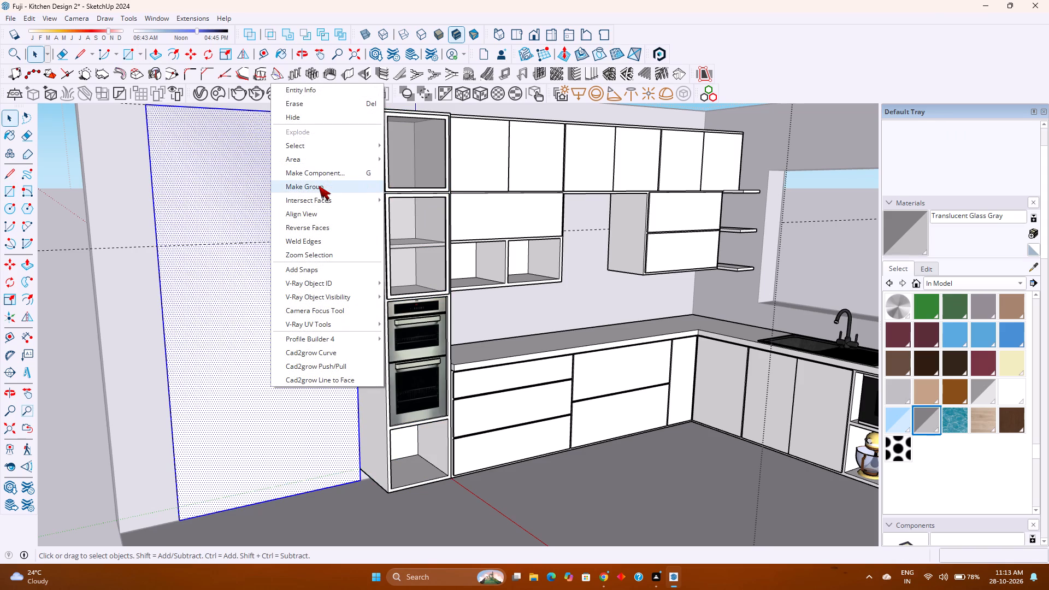
click(319, 186)
double_click(255, 160)
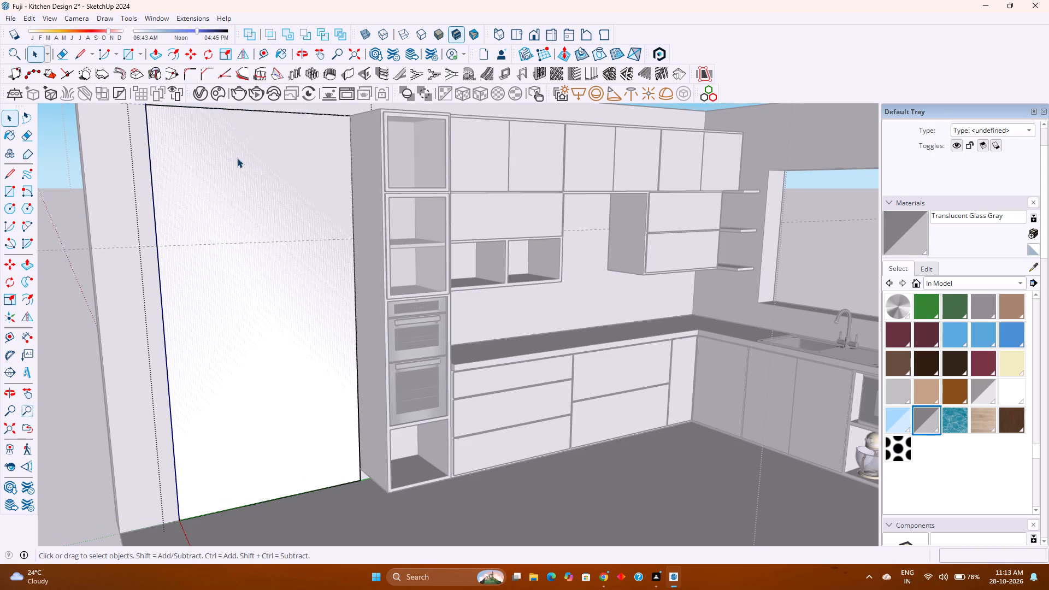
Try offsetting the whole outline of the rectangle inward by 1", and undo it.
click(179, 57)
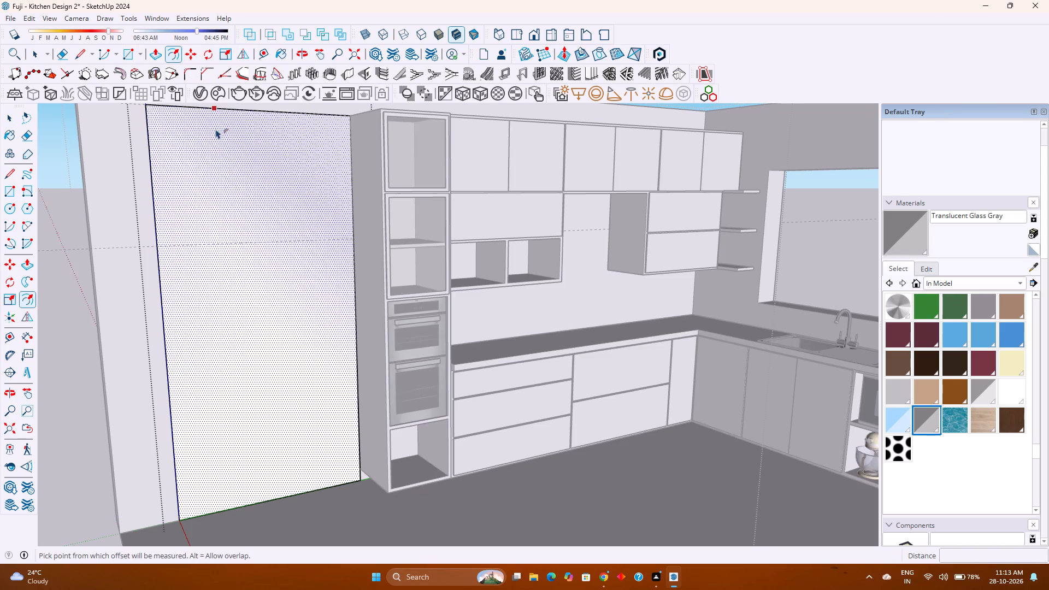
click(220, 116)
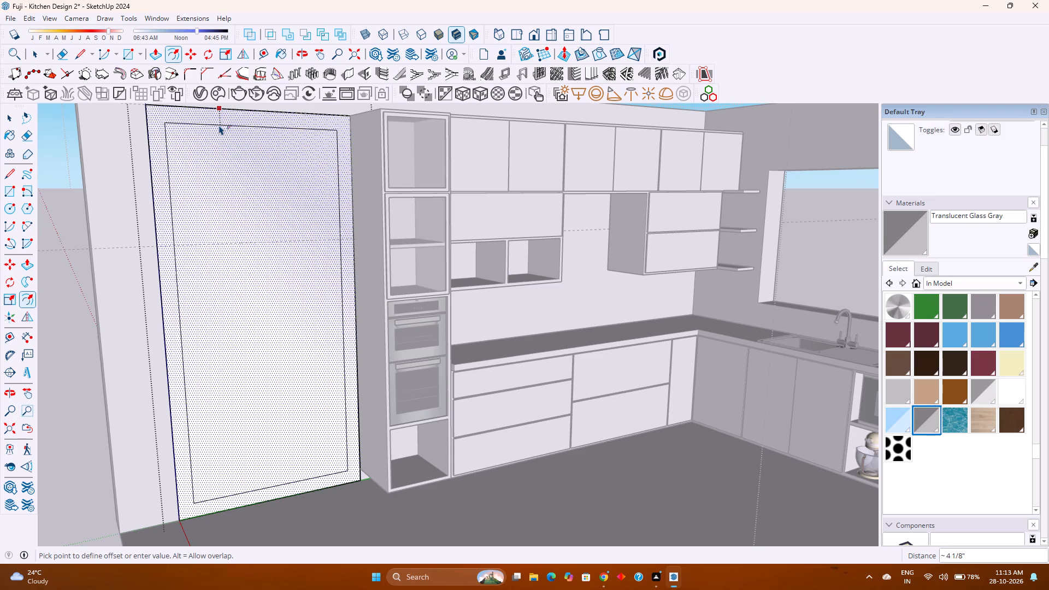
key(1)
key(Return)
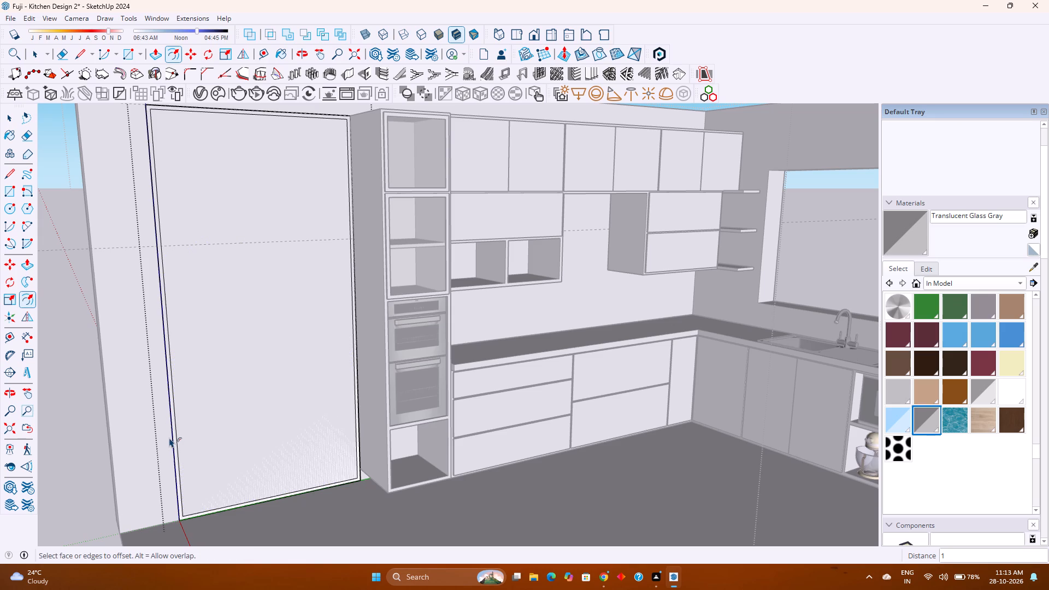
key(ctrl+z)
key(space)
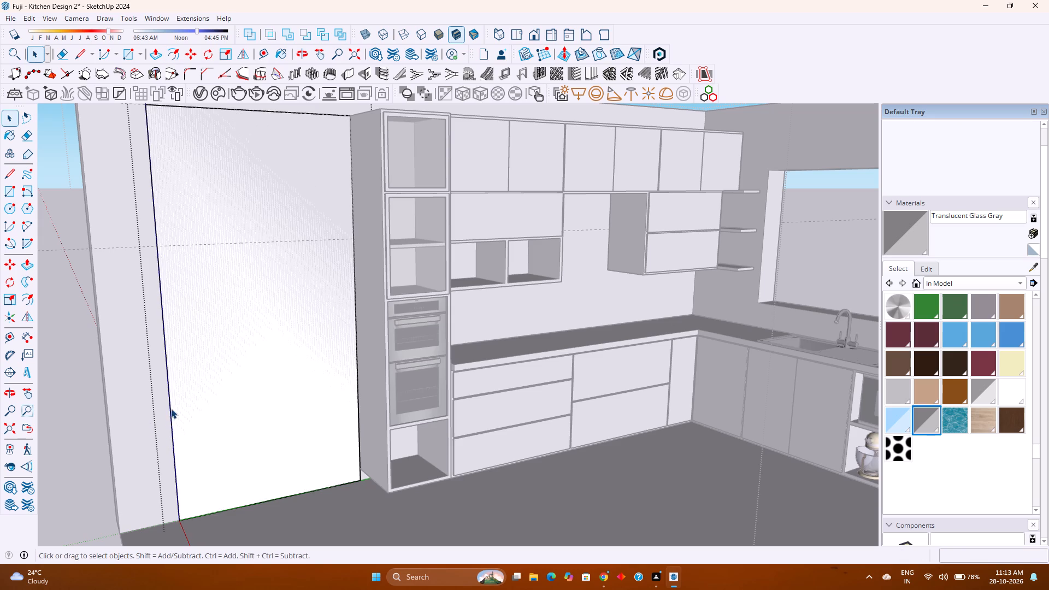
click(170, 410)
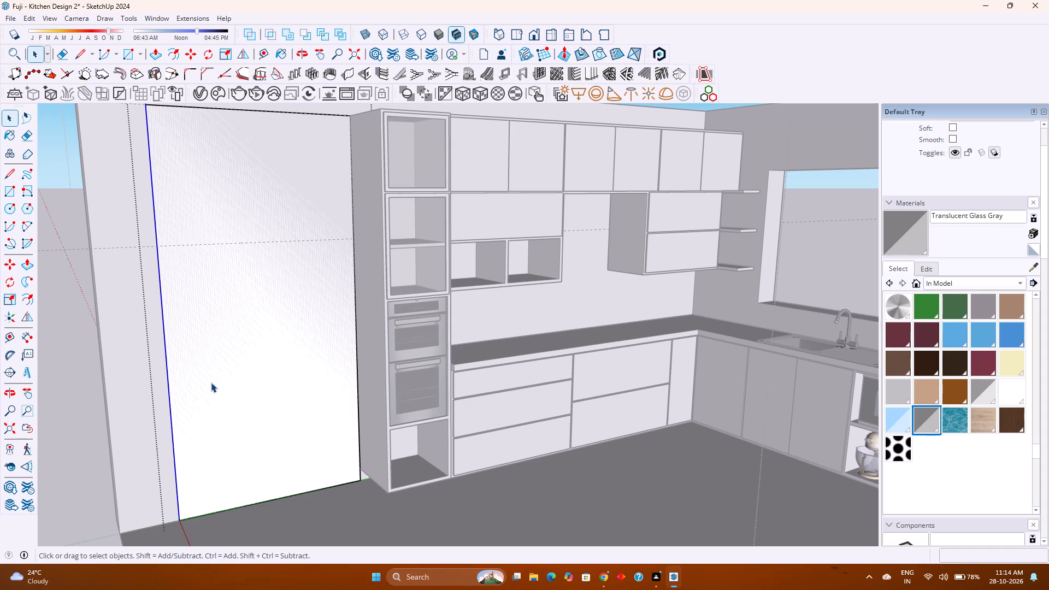
Push/Pull the rectangle's face out 1'9", flush with the front of the tall oven cabinet.
key(p)
click(232, 385)
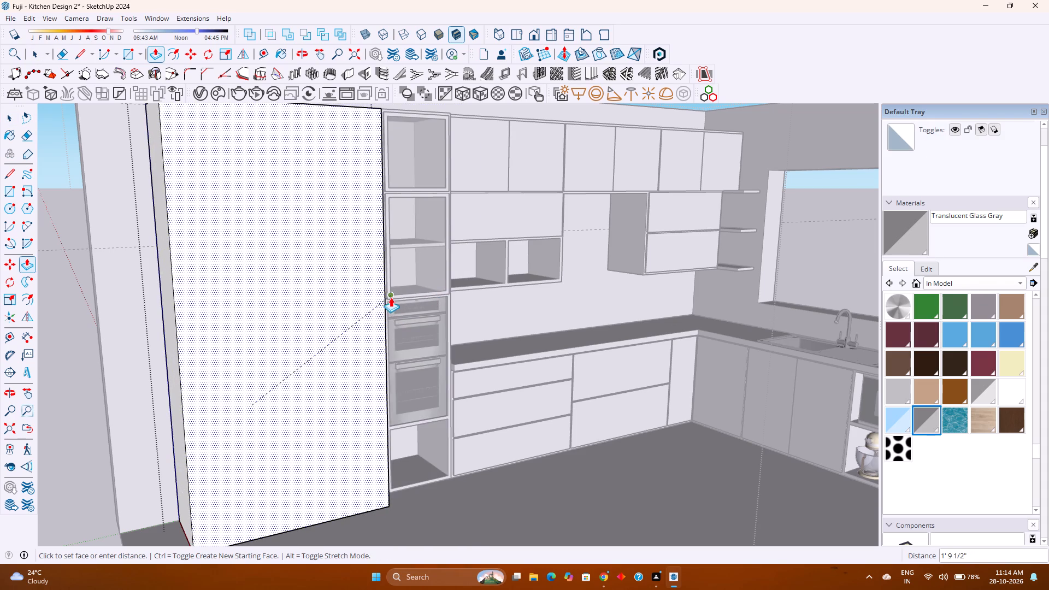
scroll(387, 299, up, 17)
scroll(379, 305, down, 1)
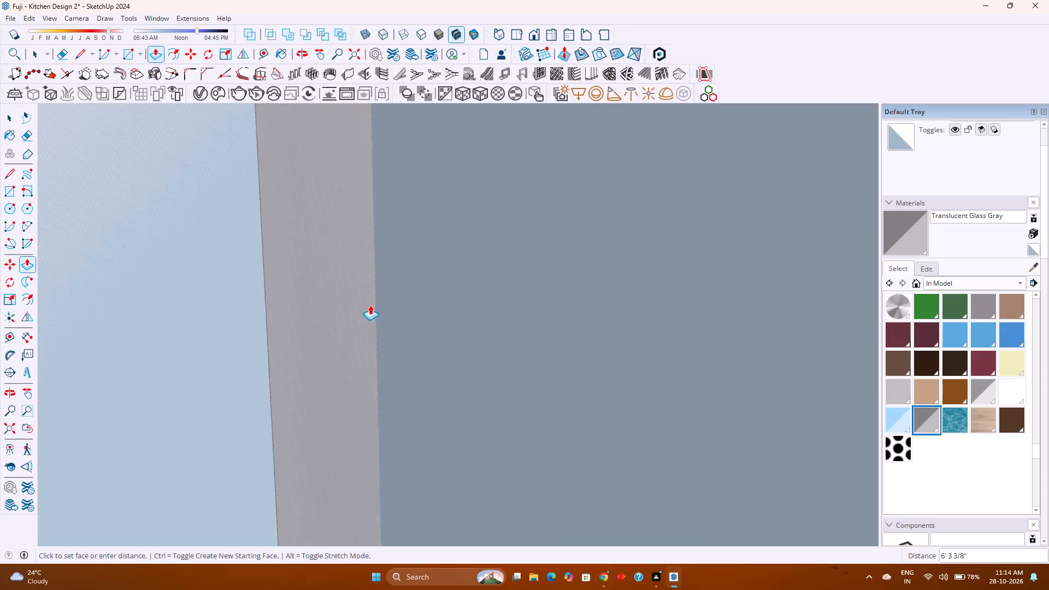
click(373, 304)
scroll(372, 339, down, 9)
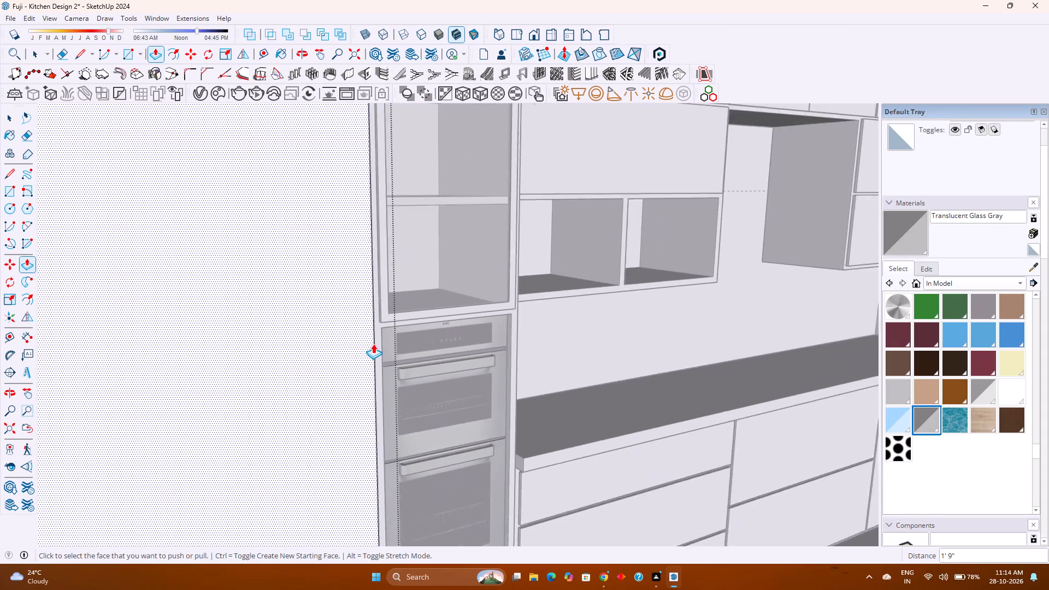
scroll(373, 344, down, 6)
shift+middle_drag(356, 351, 410, 339)
shift+middle_click(410, 339)
scroll(413, 339, down, 8)
key(space)
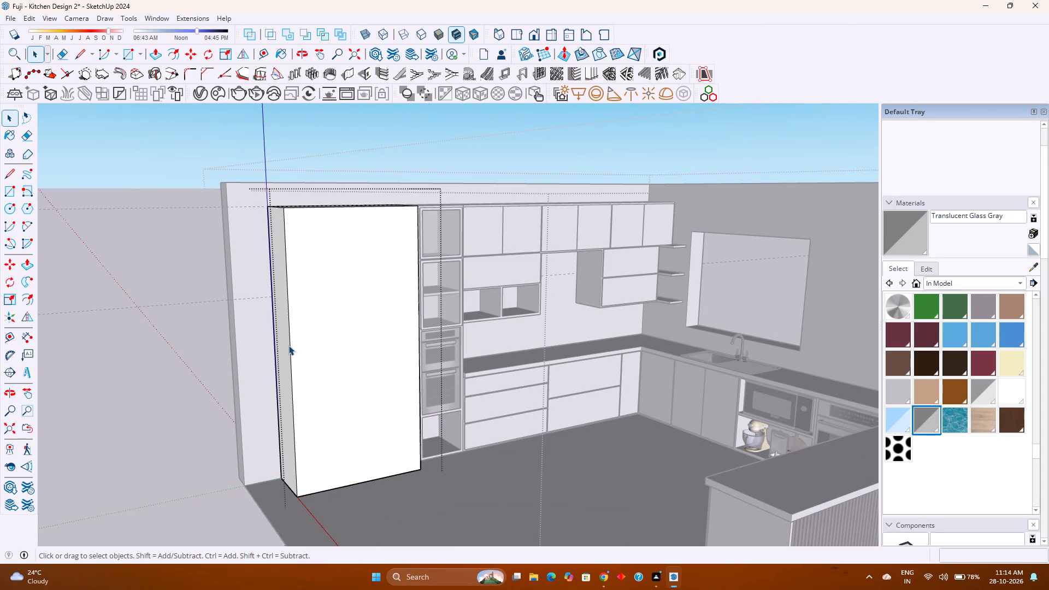
Offset the top and two side edges of the new box's front face inward by 1", leaving out the bottom edge.
click(291, 343)
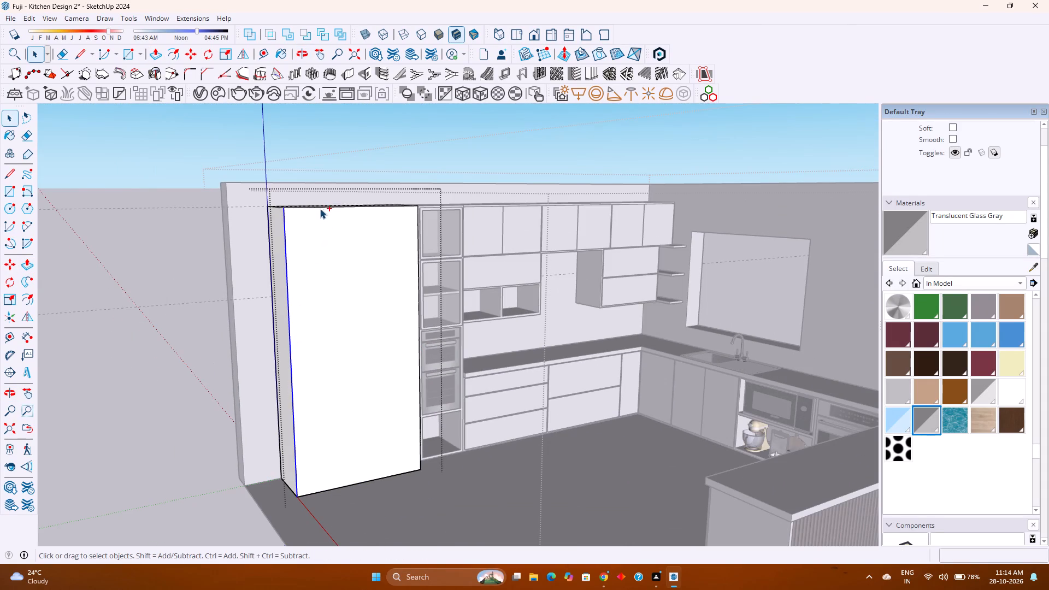
ctrl+click(320, 208)
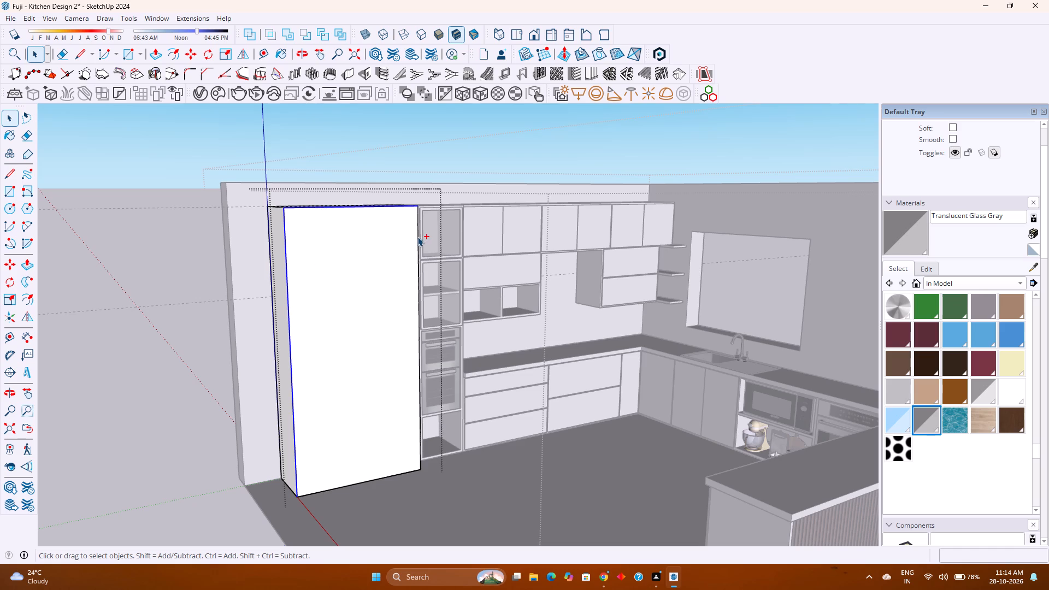
ctrl+click(417, 237)
middle_drag(396, 275, 355, 287)
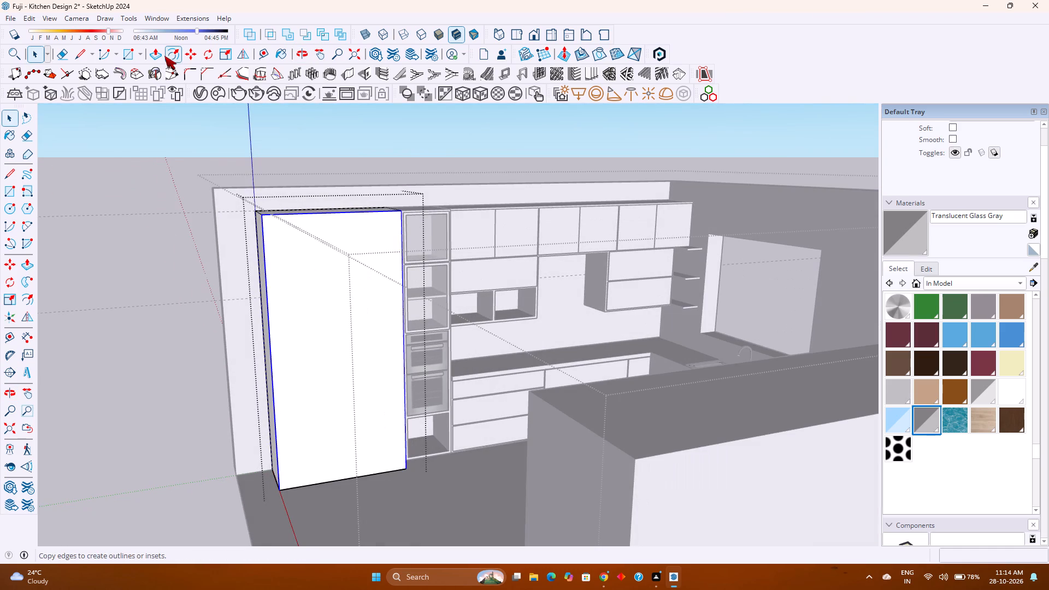
click(171, 58)
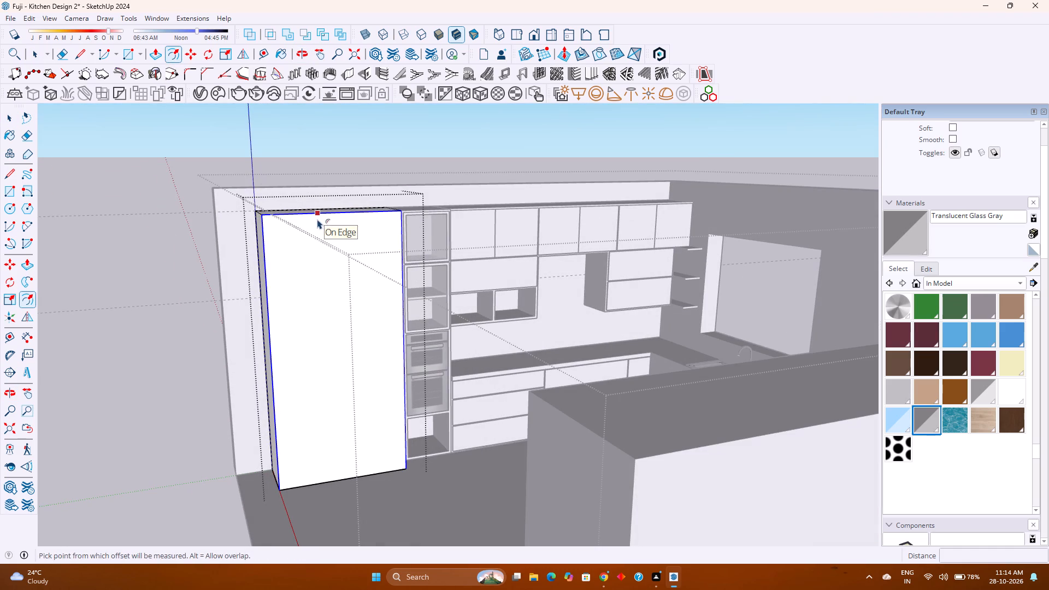
click(316, 216)
key(1)
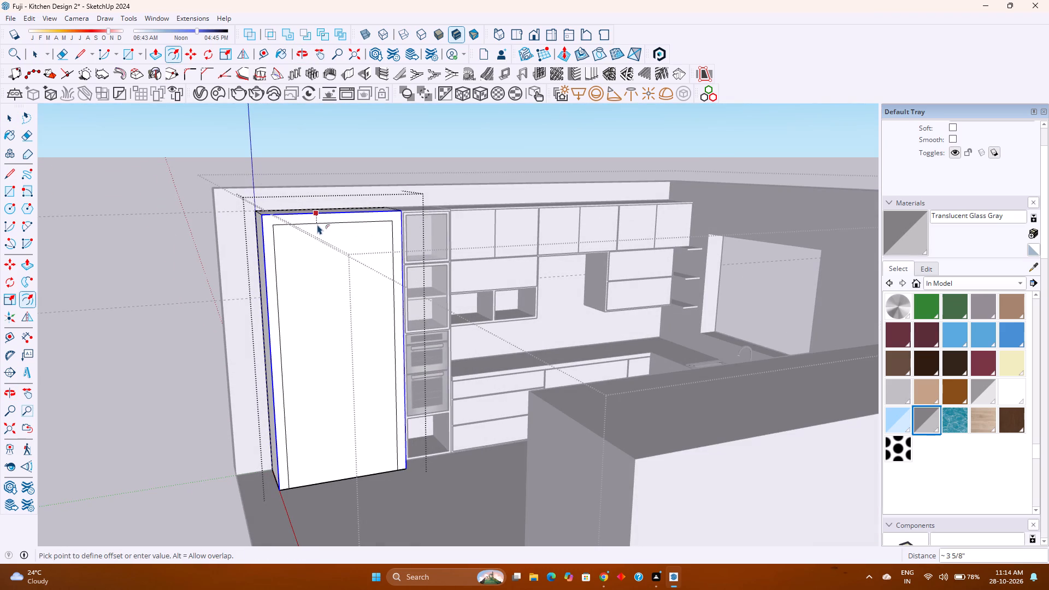
key(Return)
key(space)
Place a horizontal guide on the box's front face, 6'4" above its bottom edge.
scroll(291, 297, up, 6)
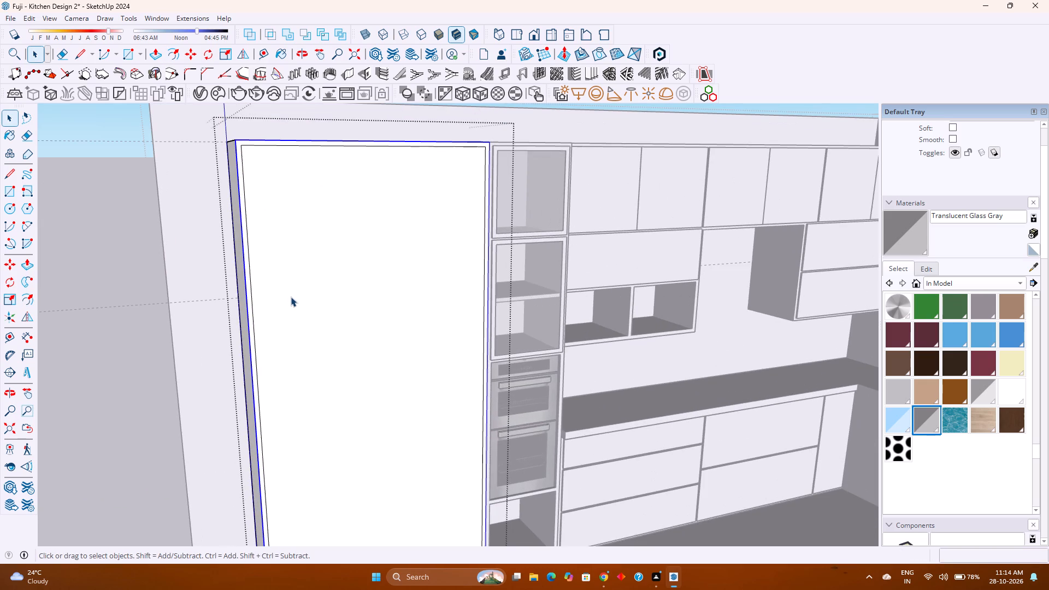
shift+middle_drag(330, 288, 295, 282)
shift+middle_click(295, 282)
middle_drag(293, 299, 313, 275)
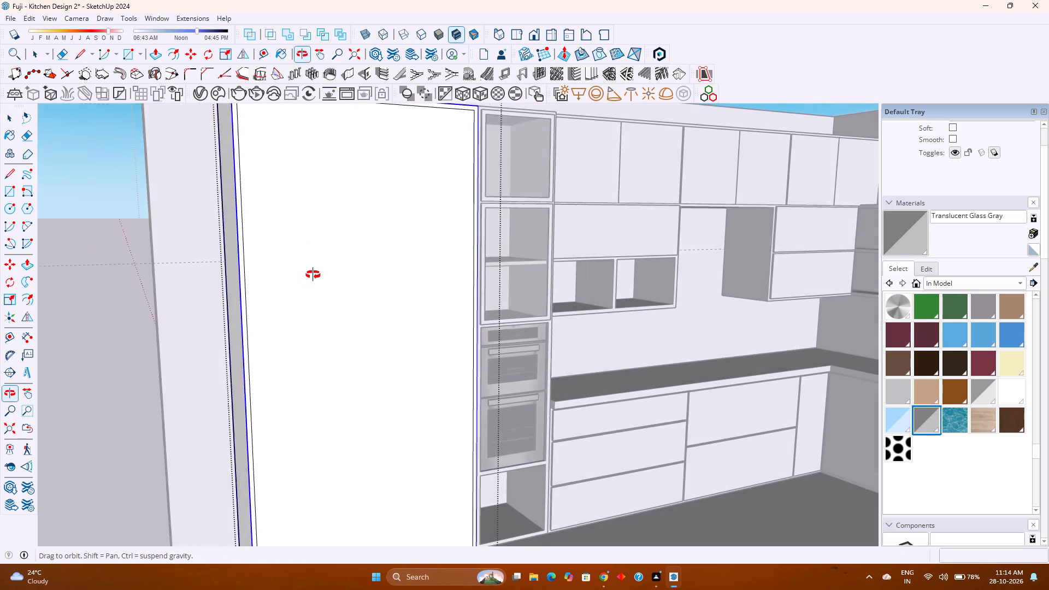
middle_drag(313, 275, 326, 268)
shift+middle_drag(327, 268, 337, 290)
scroll(333, 282, down, 3)
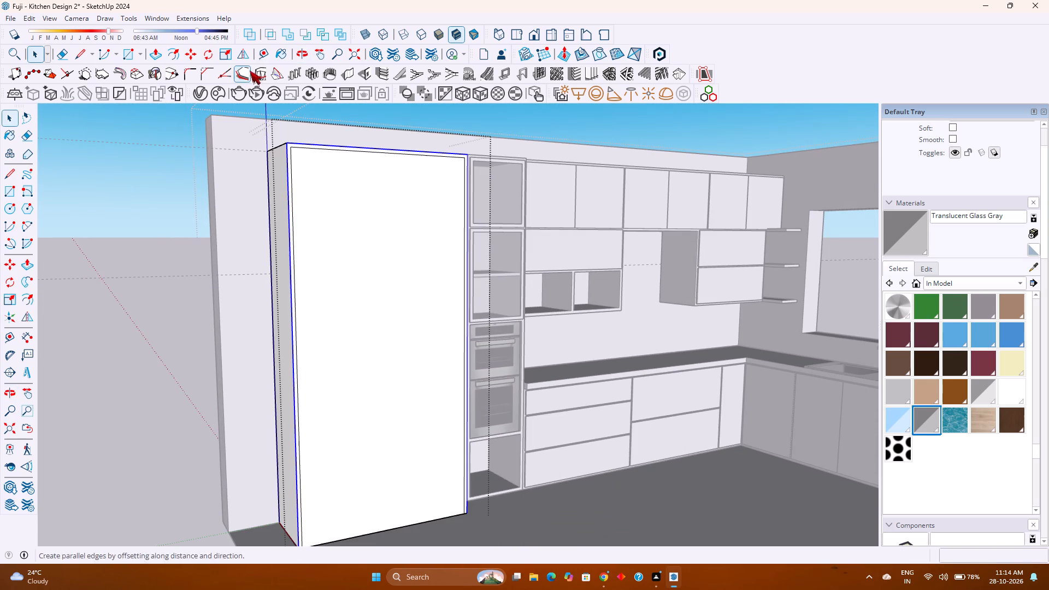
click(262, 52)
click(412, 526)
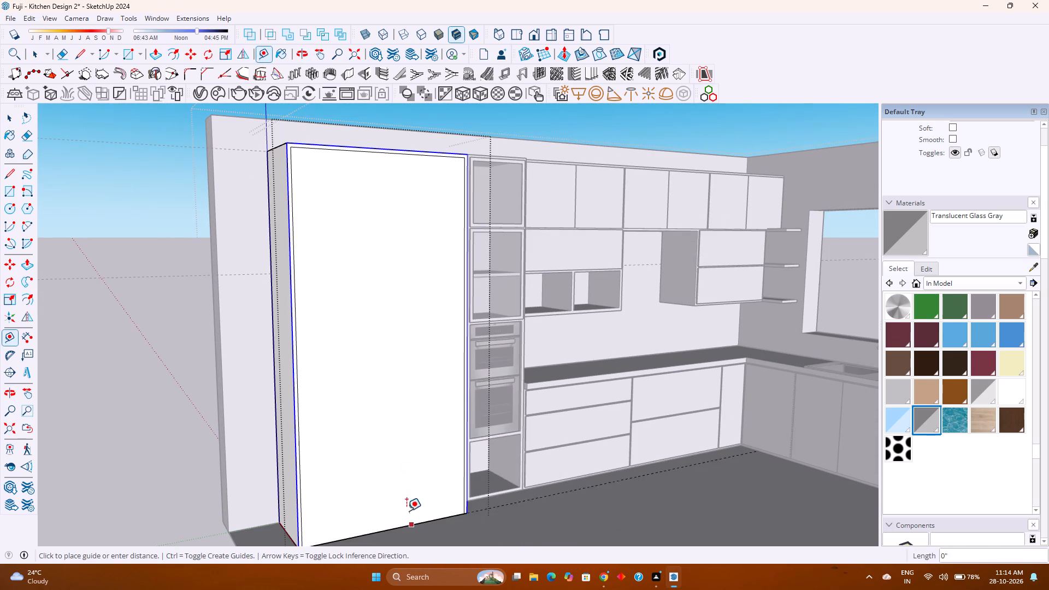
key(6)
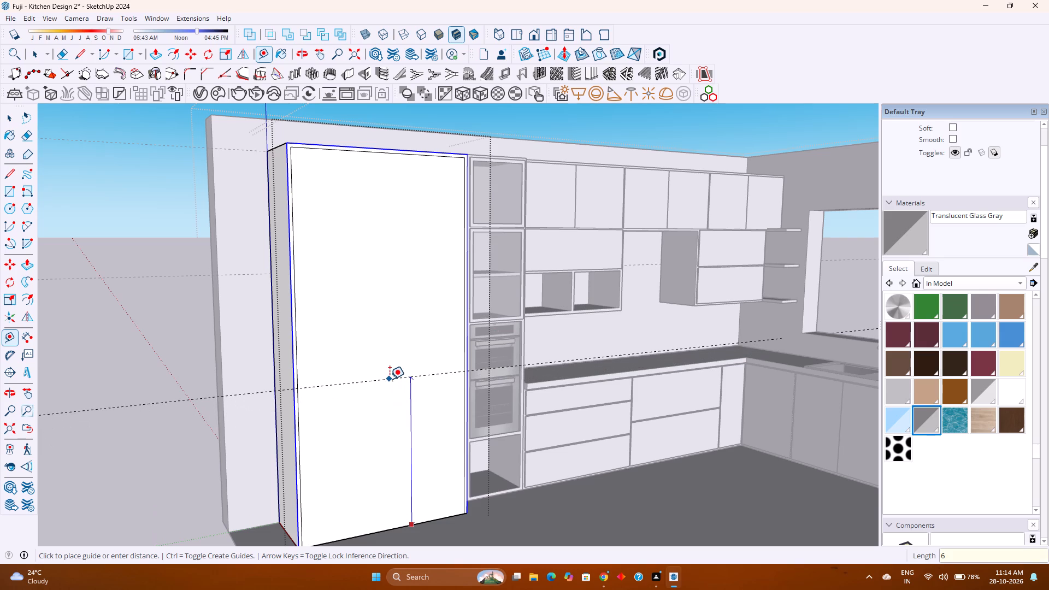
key(apostrophe)
key(4)
key(shift+quotedbl)
key(Return)
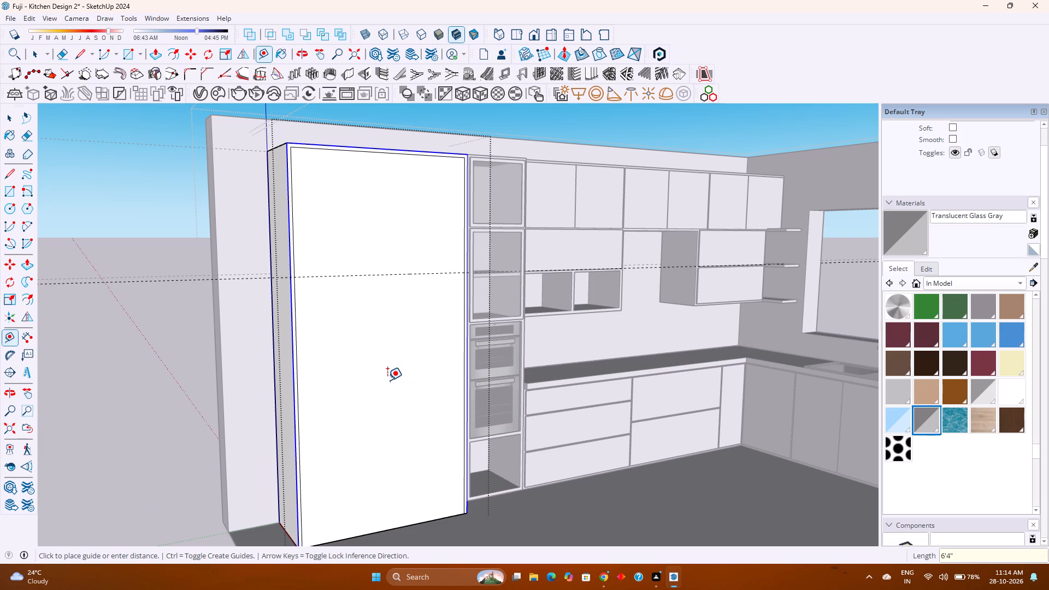
middle_drag(357, 350, 384, 359)
scroll(384, 359, down, 1)
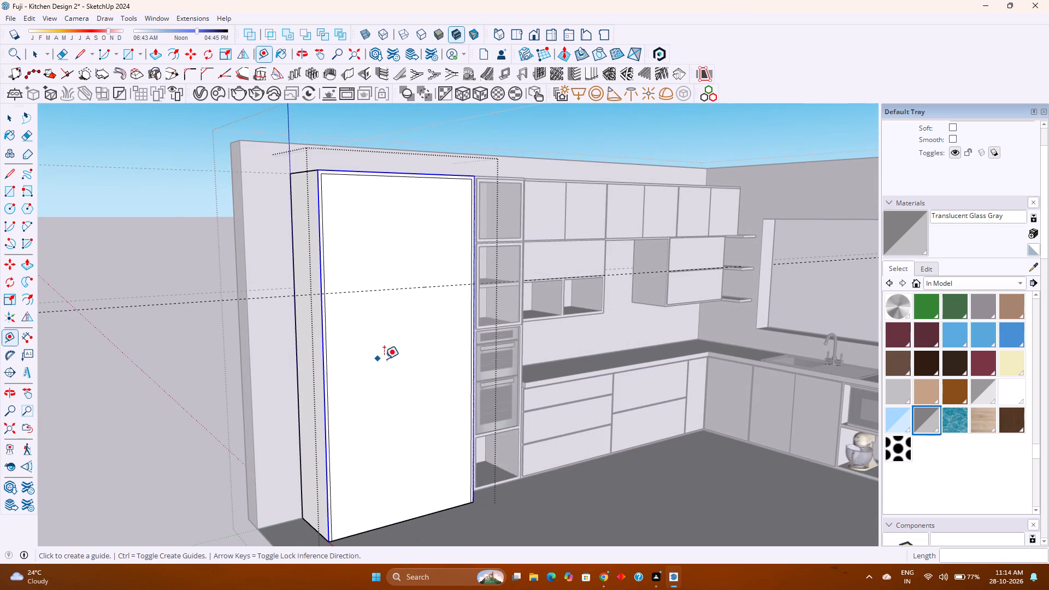
Draw a 4'4" horizontal line along the guide, between the inner side edges of the cabinet's front frame.
click(77, 57)
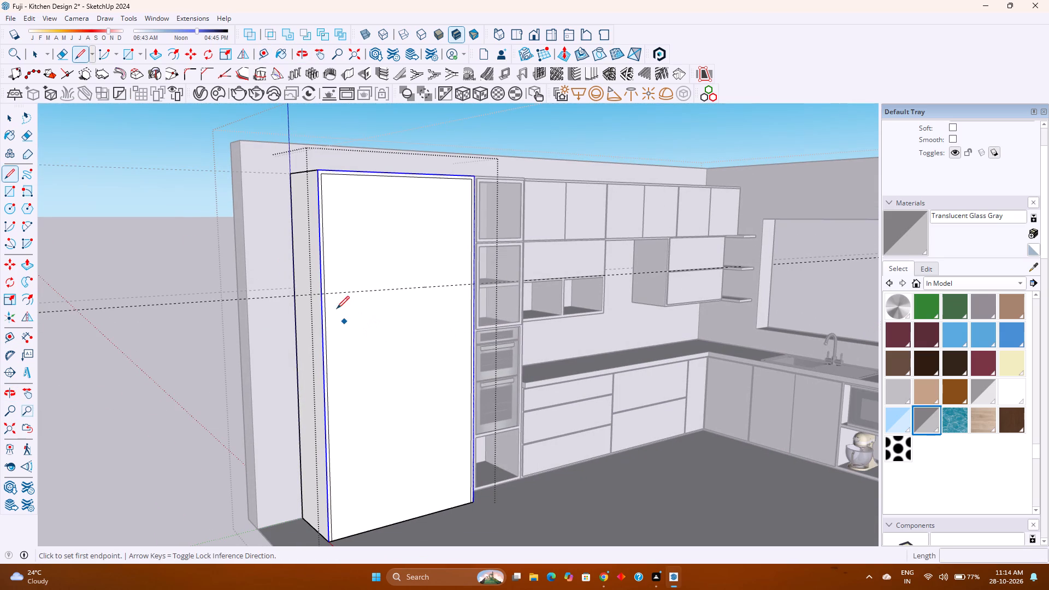
click(327, 296)
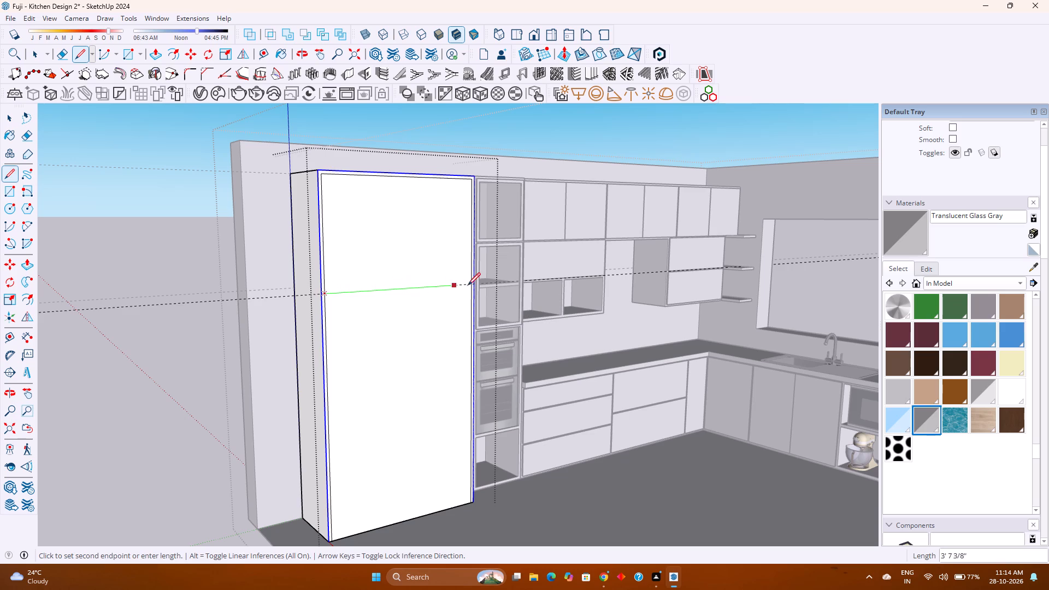
scroll(470, 284, up, 5)
click(470, 284)
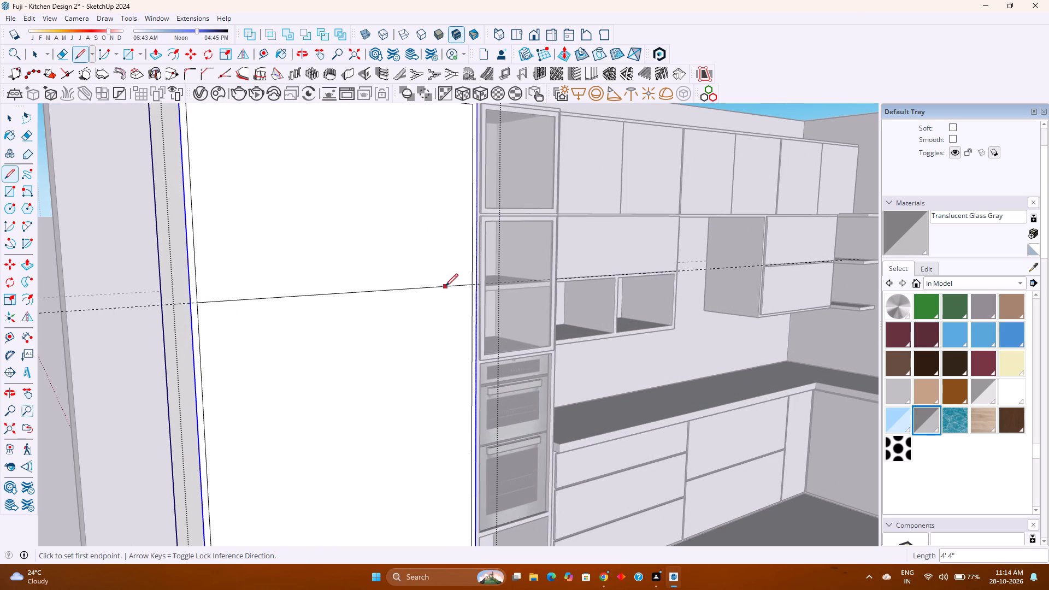
Copy the horizontal line 1" upward to form a divider strip.
key(space)
click(451, 284)
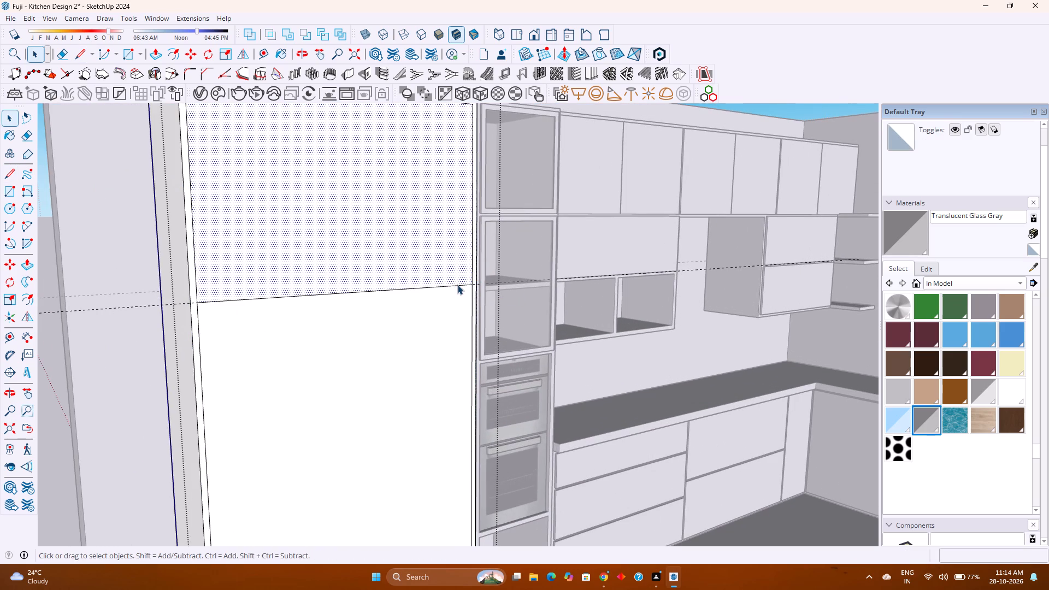
click(457, 285)
key(m)
click(474, 287)
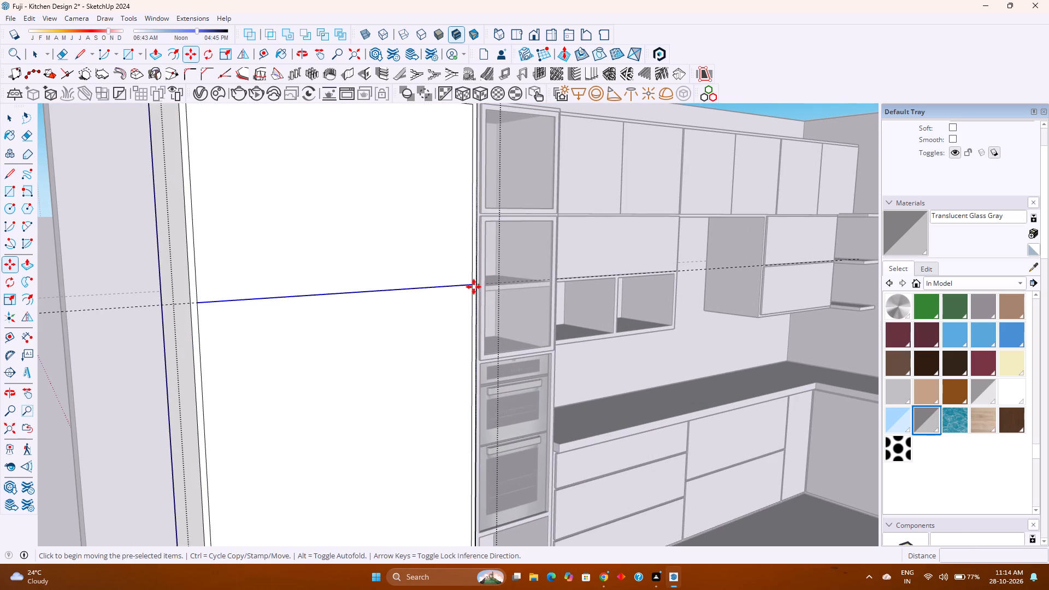
key(1)
key(Return)
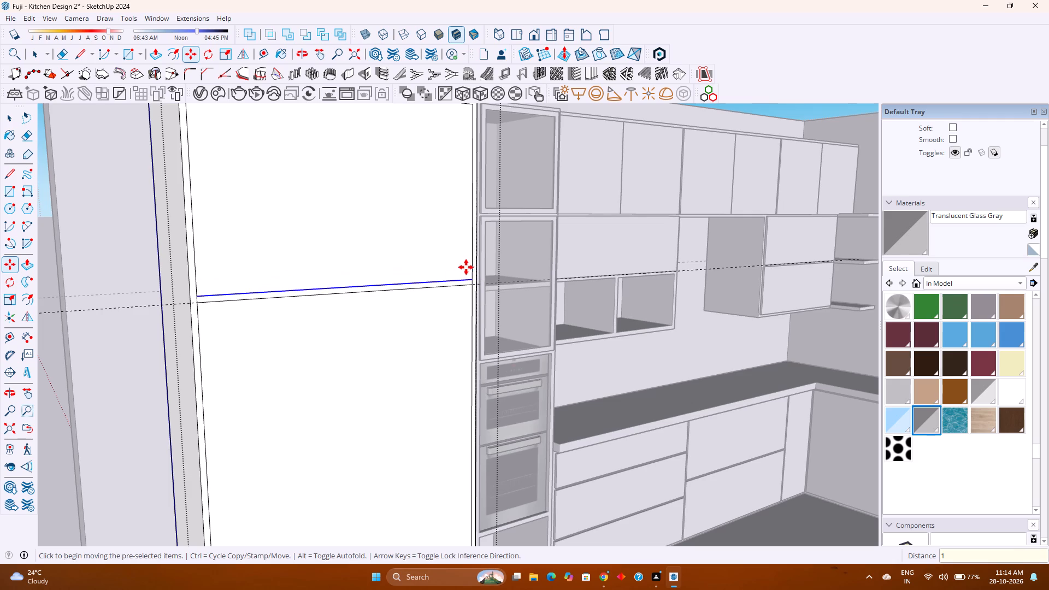
Erase the short edge segments at both ends of the horizontal strip so it joins the side frames.
scroll(451, 285, down, 2)
key(e)
scroll(265, 295, up, 4)
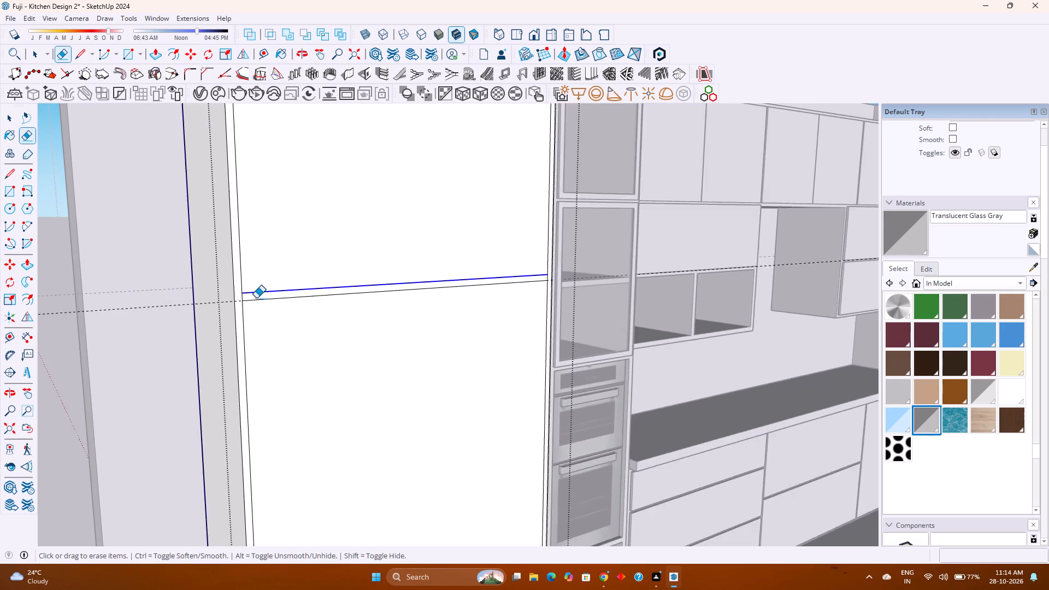
scroll(256, 298, up, 5)
click(235, 296)
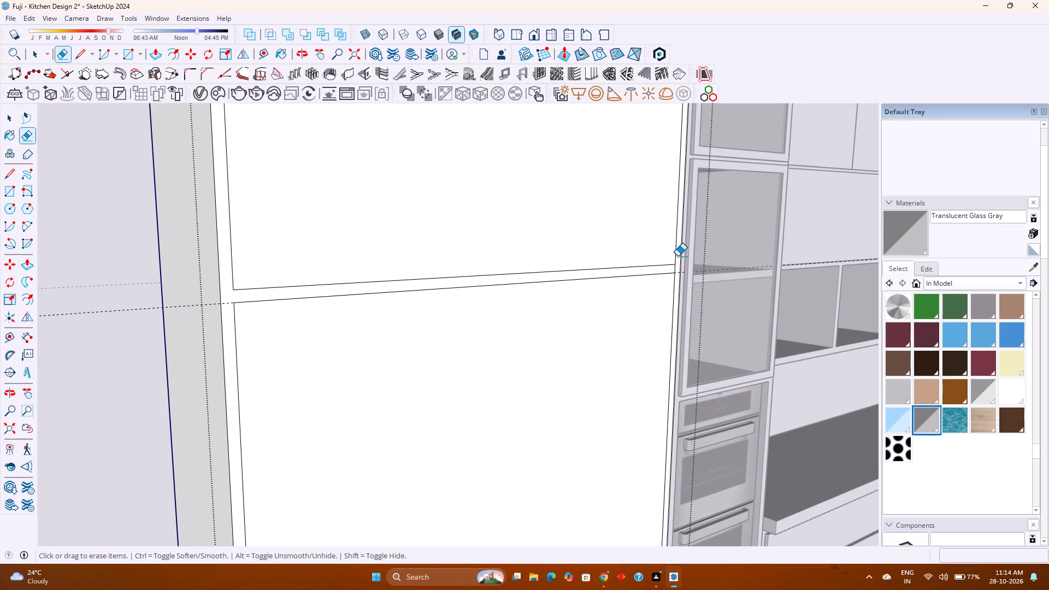
scroll(674, 263, up, 3)
click(674, 269)
Draw a 2'9" vertical line down the middle of the upper panel, from the top frame to the horizontal divider.
scroll(582, 303, down, 1)
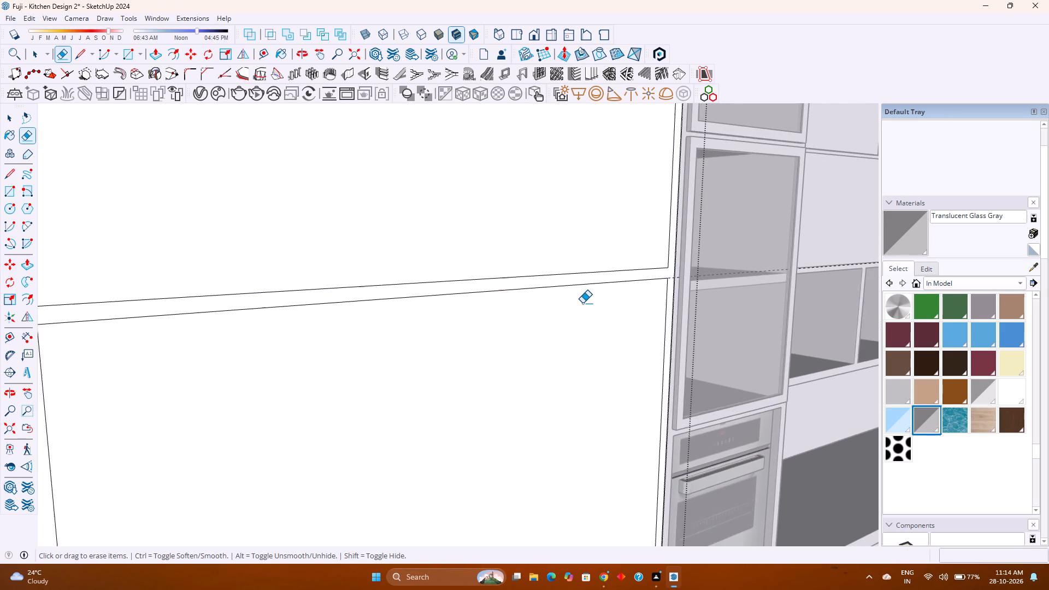
scroll(582, 303, down, 11)
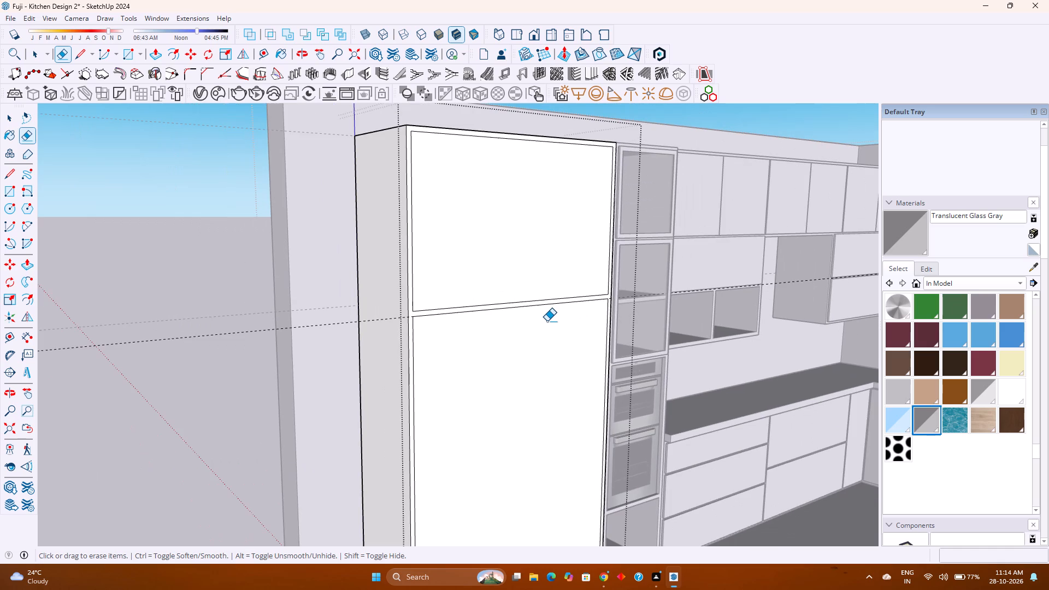
shift+middle_drag(540, 314, 540, 377)
shift+middle_click(540, 377)
middle_drag(540, 371, 483, 381)
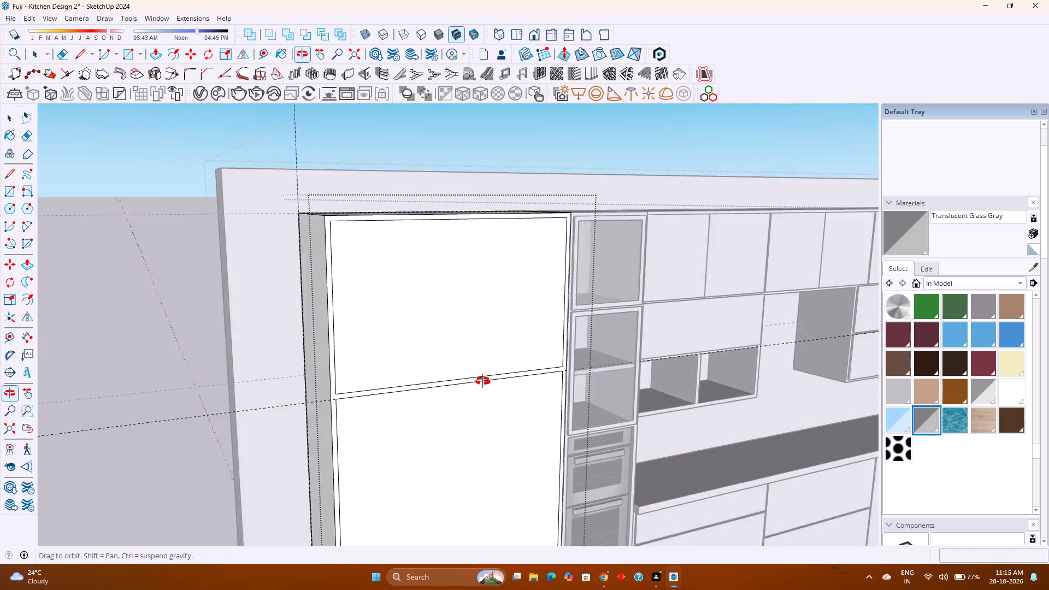
middle_drag(483, 381, 476, 383)
middle_click(476, 383)
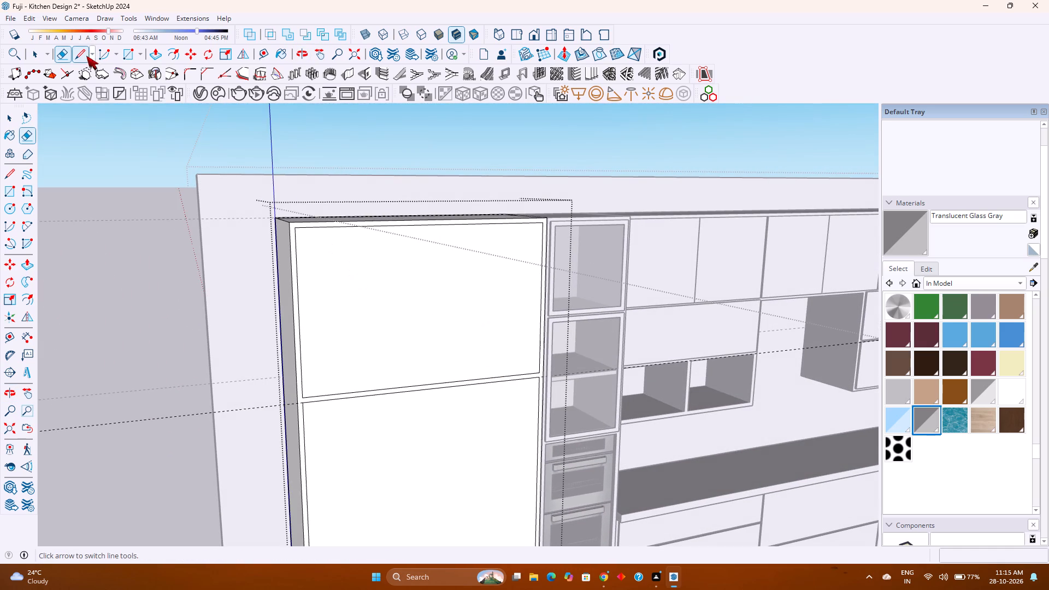
click(84, 56)
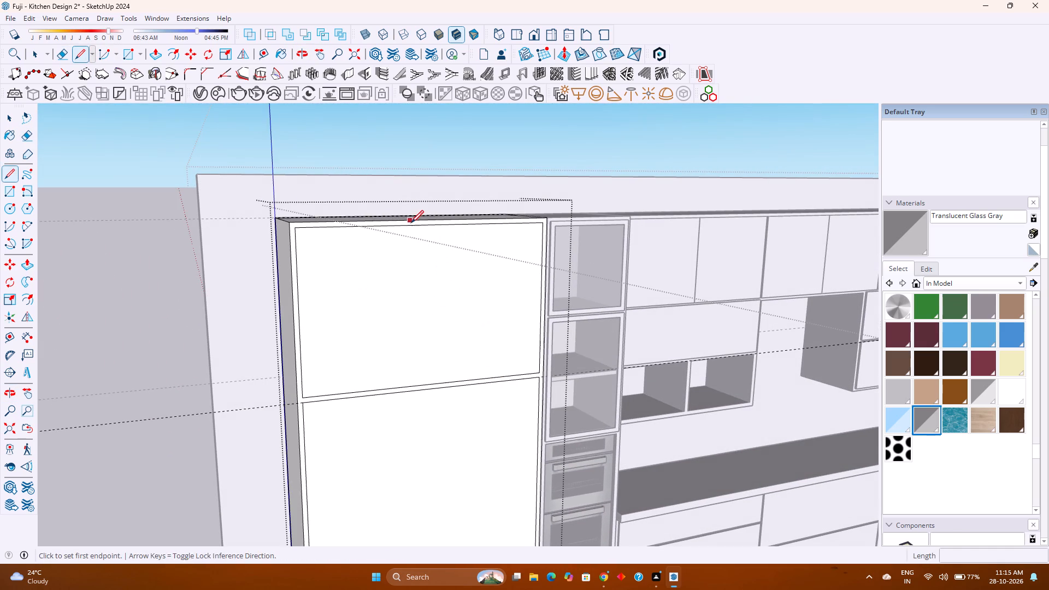
click(424, 226)
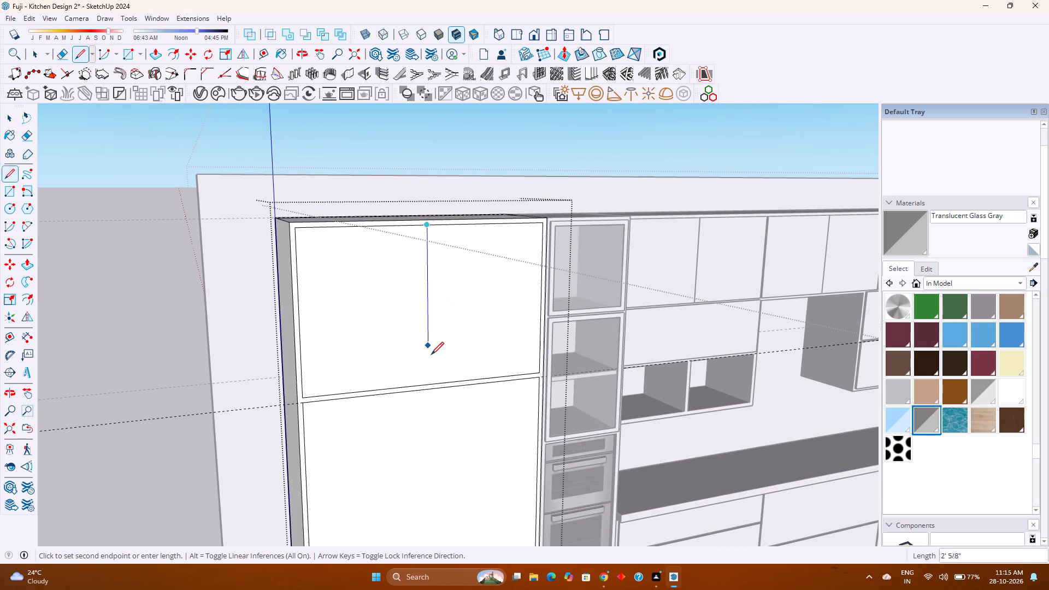
click(426, 384)
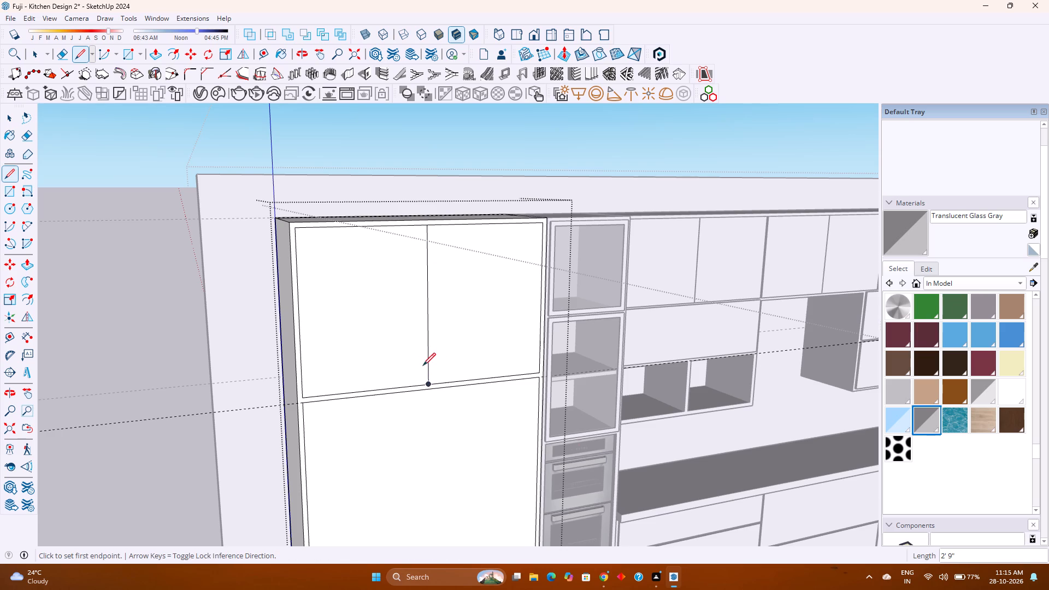
Move the vertical line 0.5" away from the oven cabinet and copy it 1" back toward it, forming a centred divider strip.
key(space)
scroll(421, 360, up, 3)
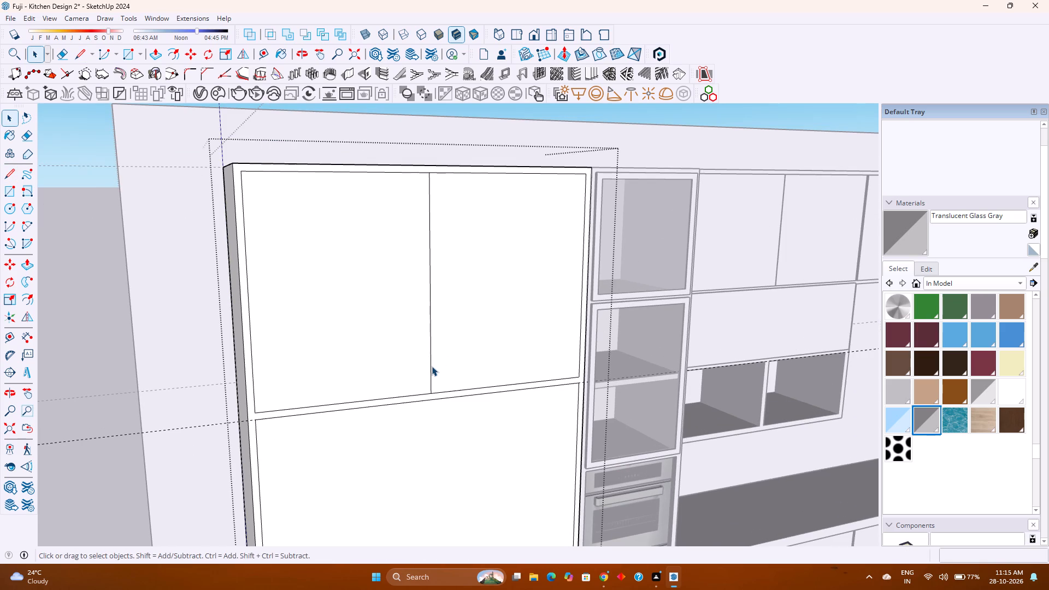
click(431, 368)
key(m)
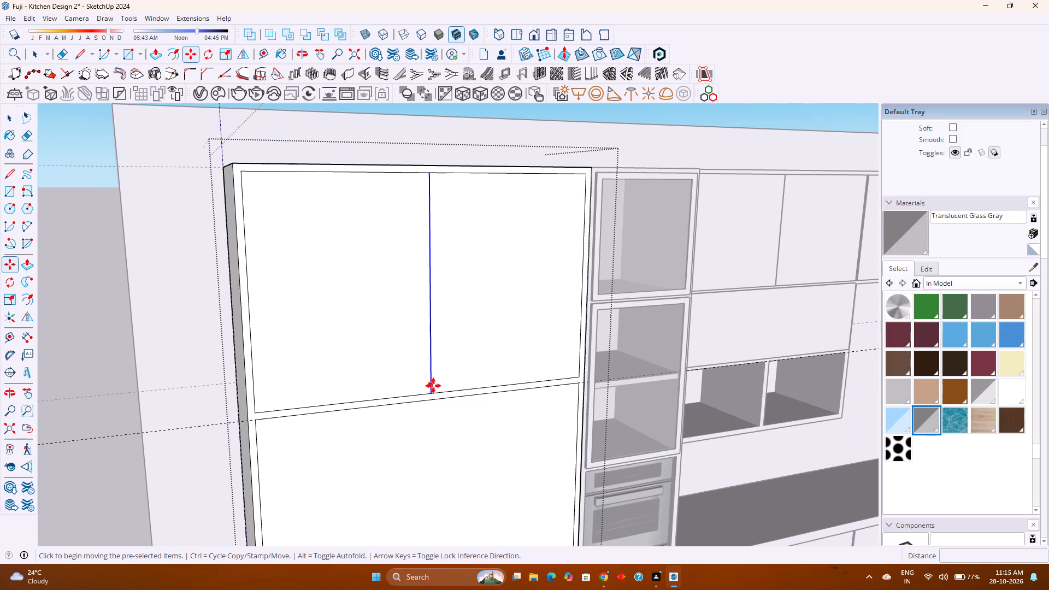
click(431, 390)
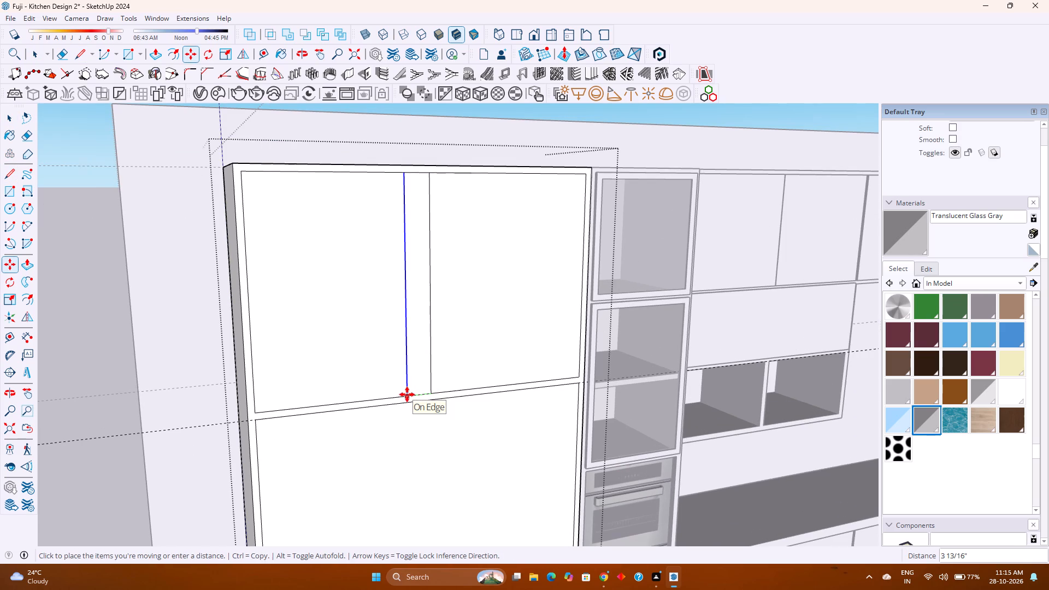
key(Left)
text(0.)
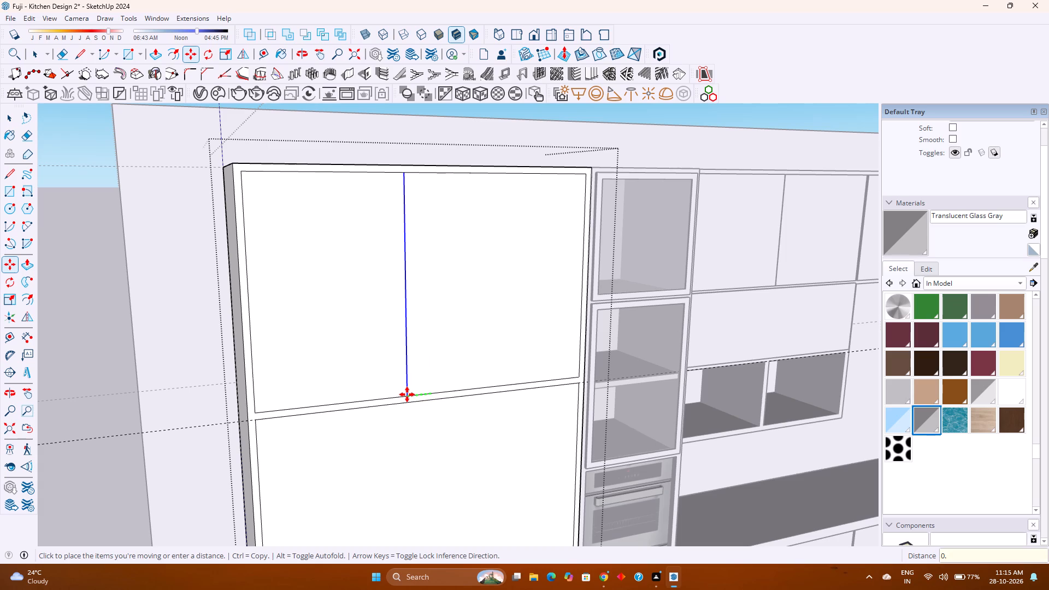
key(5)
key(Return)
click(427, 394)
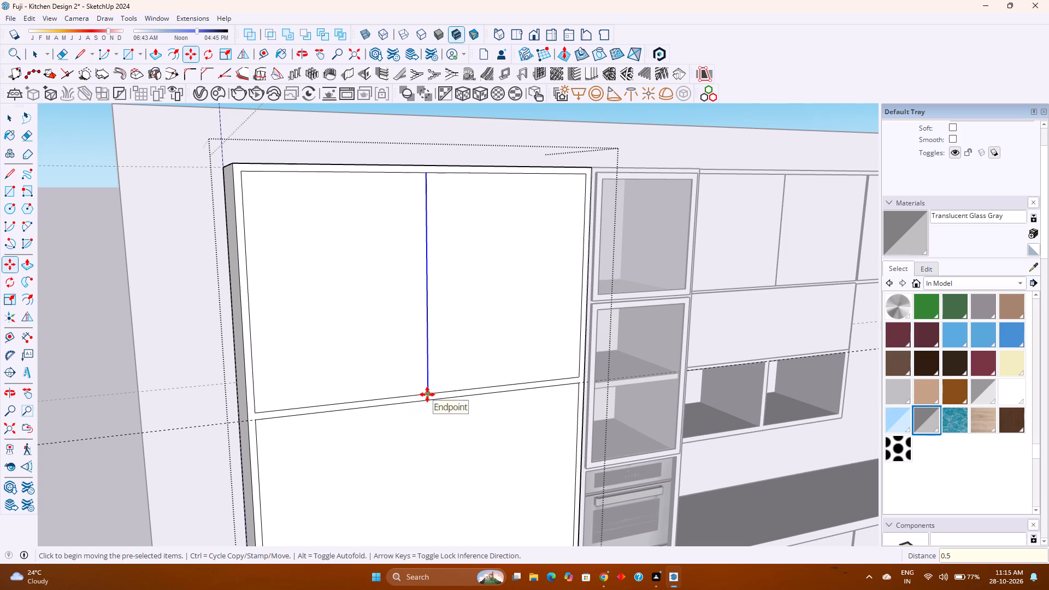
key(Left)
key(1)
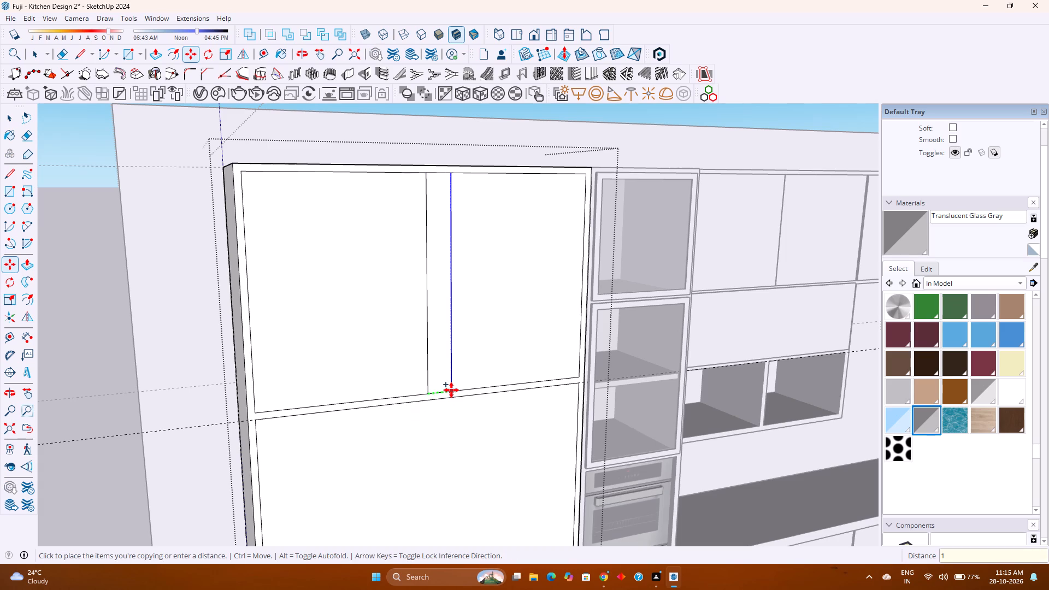
key(Return)
Erase the short edge segments at the bottom and top ends of the vertical strip so it joins the frame.
key(e)
scroll(437, 396, up, 5)
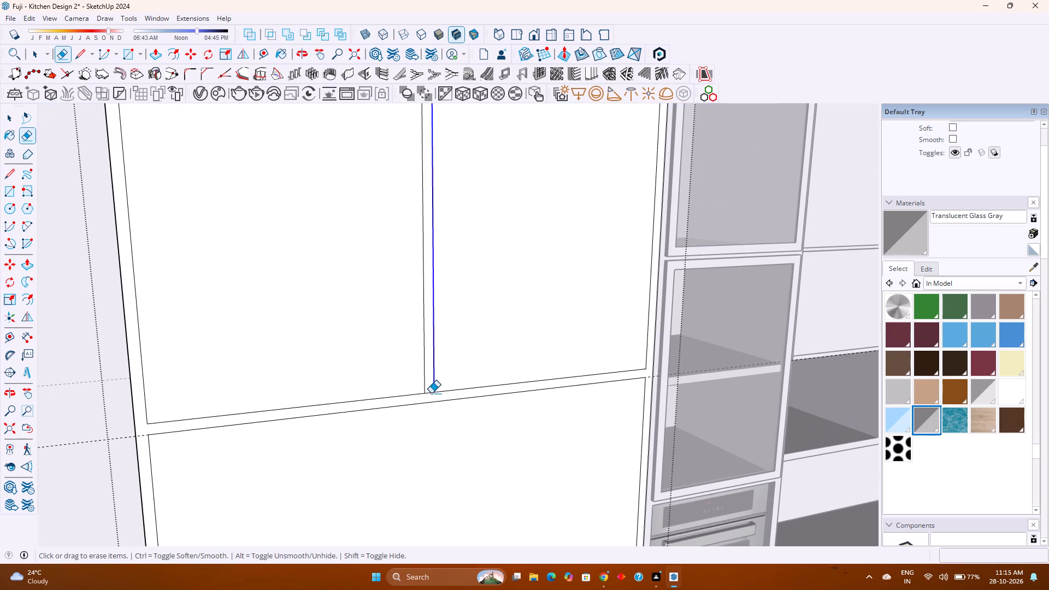
click(431, 393)
scroll(431, 389, down, 4)
shift+middle_drag(433, 370, 462, 457)
scroll(460, 250, up, 3)
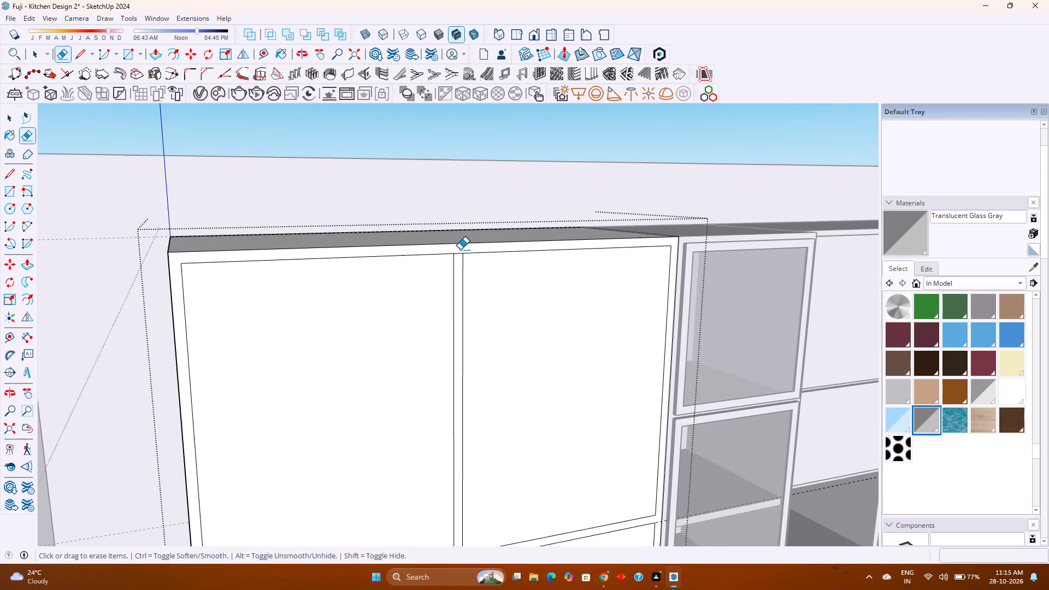
click(458, 254)
Push/Pull the two upper panels and the large lower panel 1'8" into the cabinet box, and leave the group.
scroll(473, 306, down, 6)
key(p)
click(518, 339)
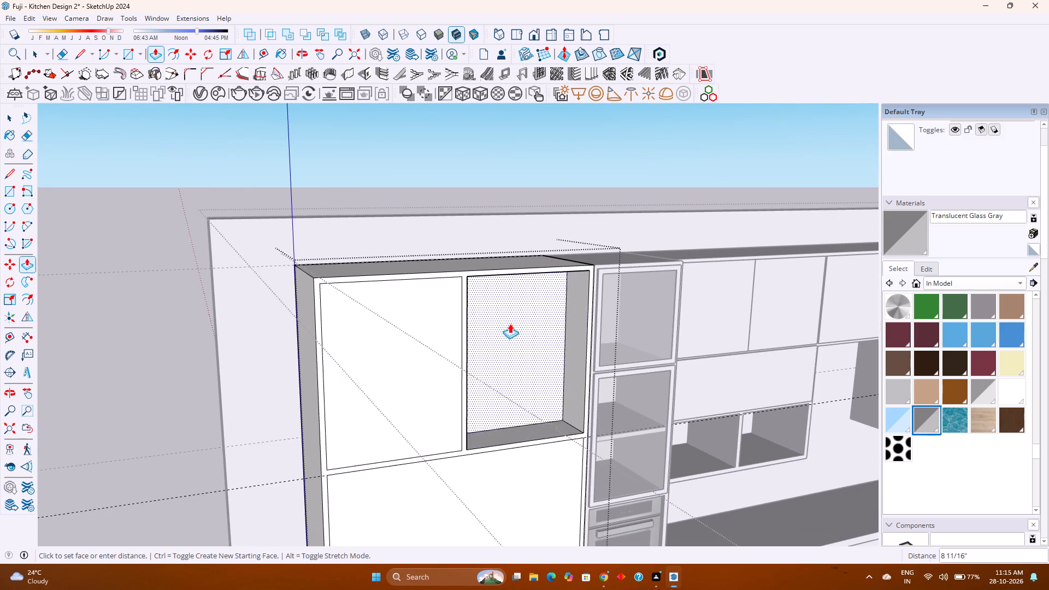
text(1')
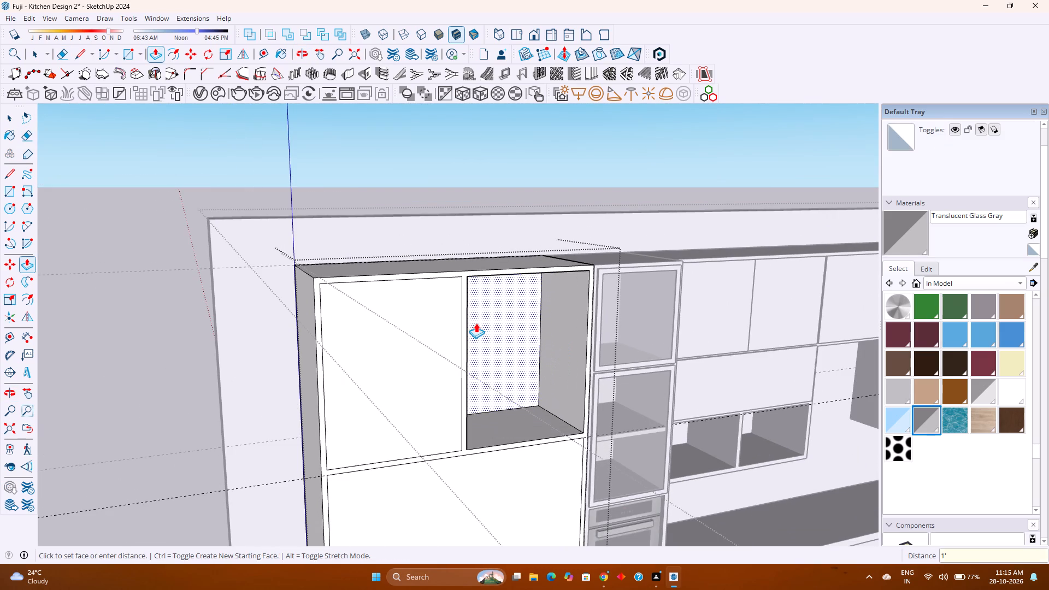
key(8)
key(Return)
double_click(418, 353)
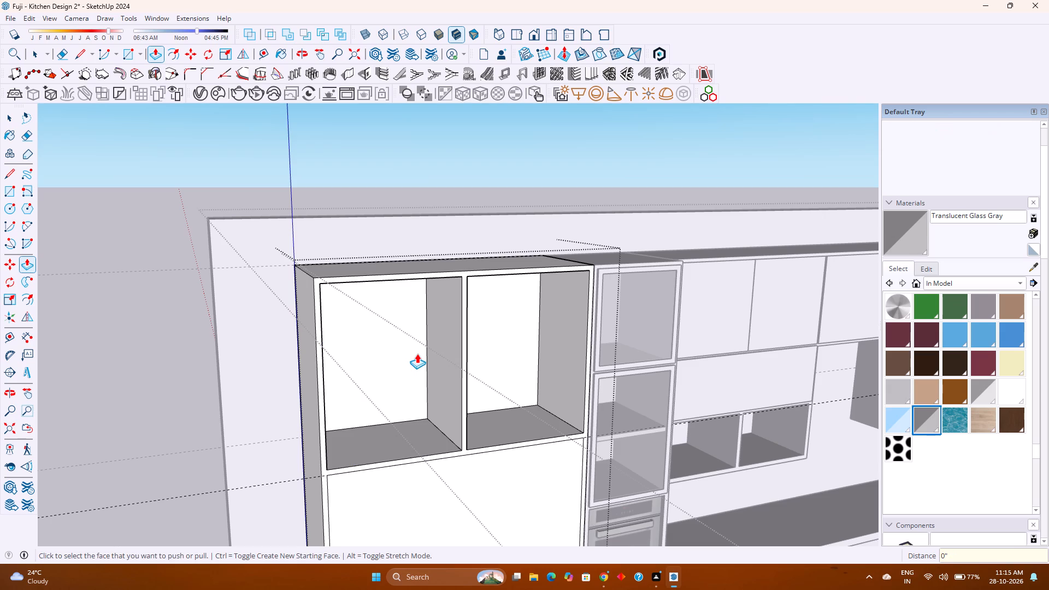
shift+middle_drag(432, 418, 449, 332)
scroll(450, 328, down, 3)
double_click(459, 399)
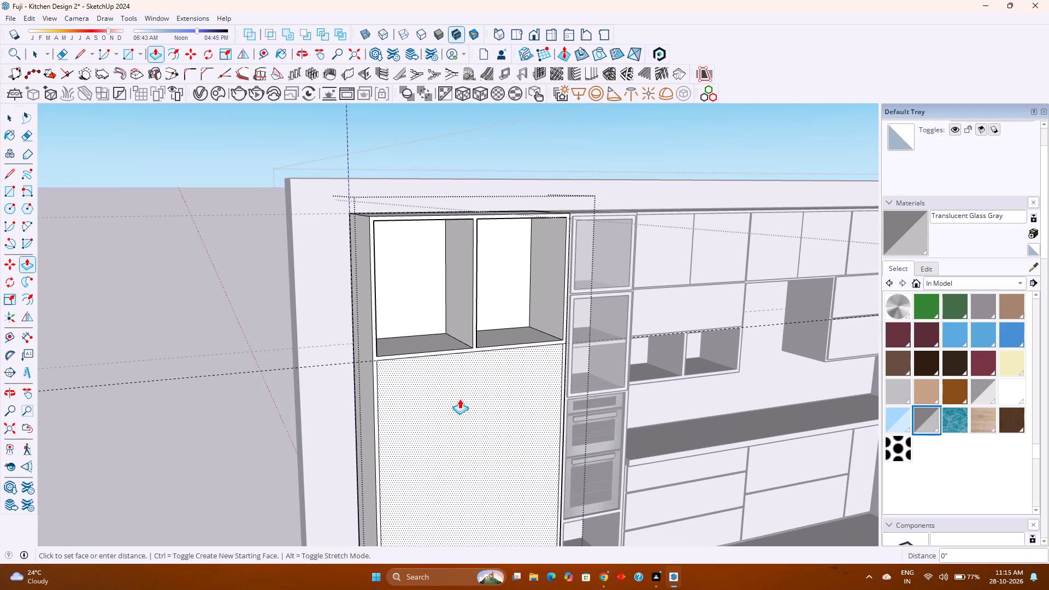
shift+middle_drag(456, 399, 464, 318)
shift+middle_click(464, 318)
key(space)
key(Escape)
Delete all construction guides from the kitchen model.
scroll(473, 332, down, 2)
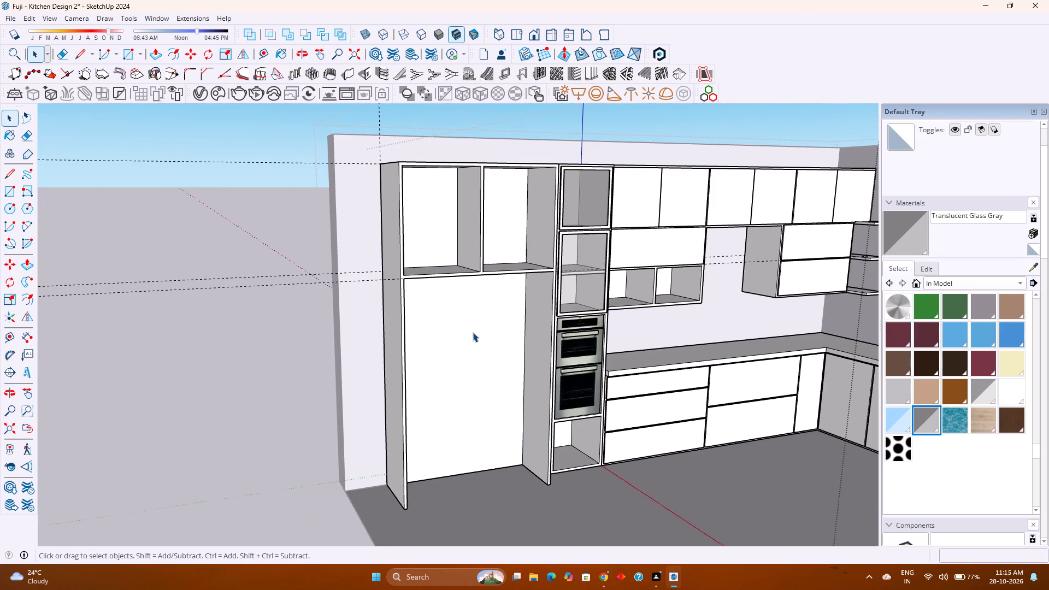
shift+middle_drag(493, 352, 465, 351)
shift+middle_click(465, 351)
middle_drag(460, 351, 529, 355)
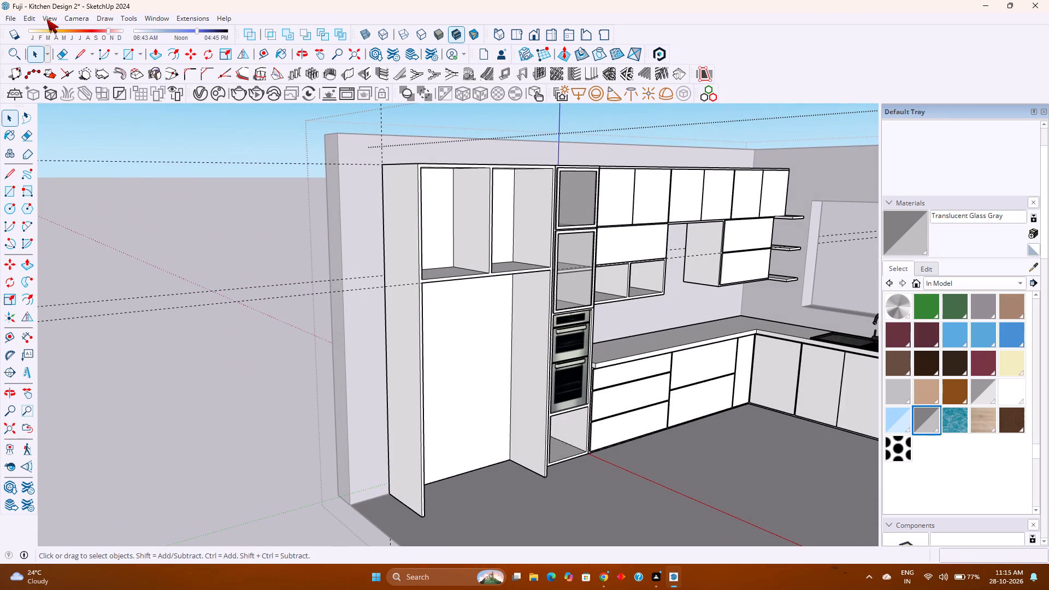
click(33, 17)
click(94, 131)
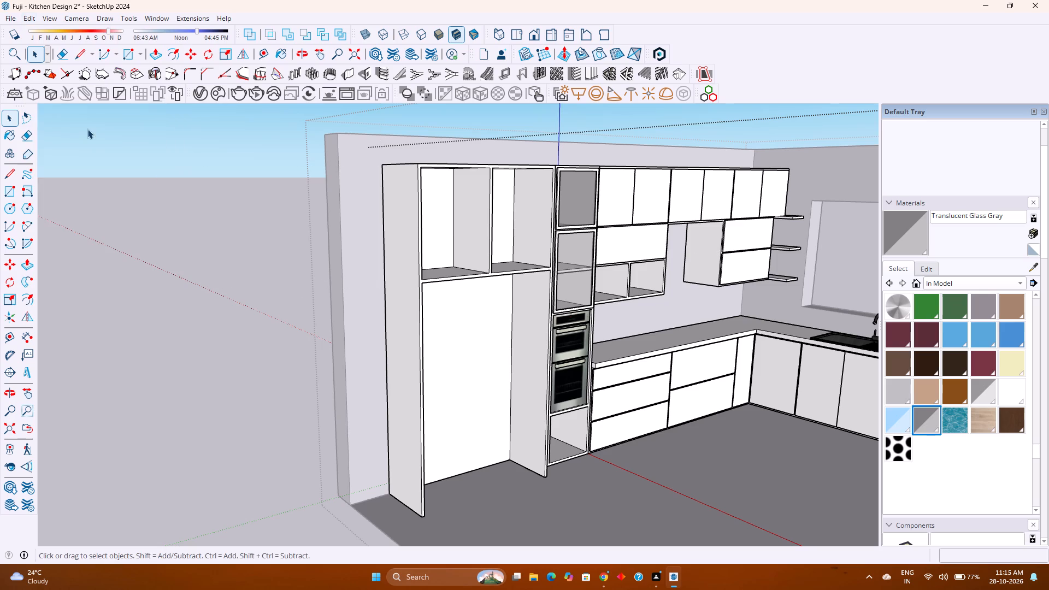
Save the kitchen model.
shift+middle_drag(449, 300, 379, 299)
key(ctrl+s)
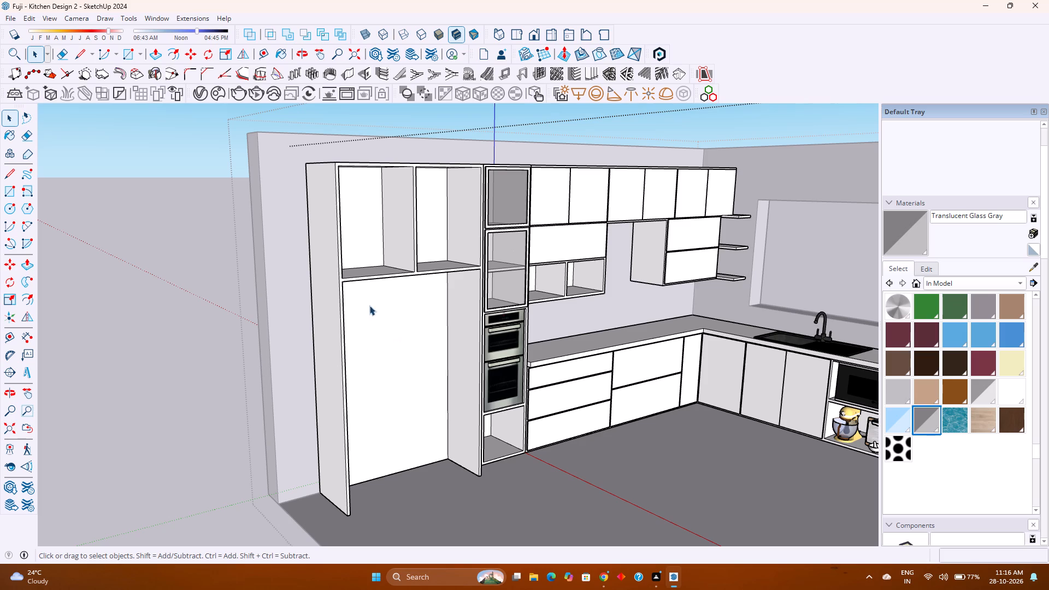
Inside the tall cabinet group, draw a rectangle about 2' 1 1/2" by 2' 9" covering the upper left compartment's opening.
scroll(475, 273, up, 7)
click(464, 270)
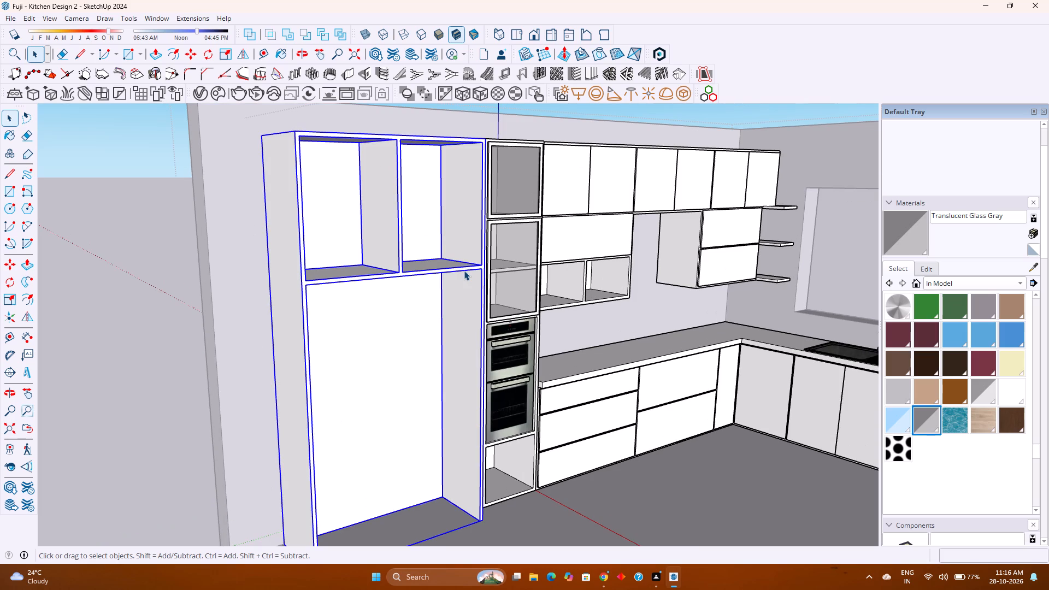
double_click(464, 270)
scroll(464, 270, up, 3)
scroll(464, 270, down, 4)
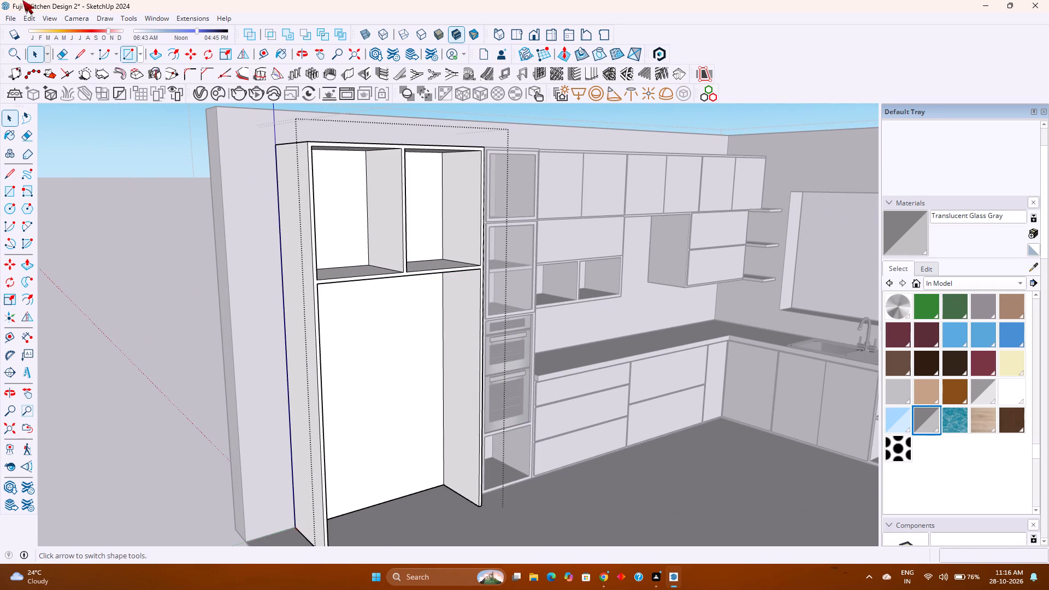
click(125, 46)
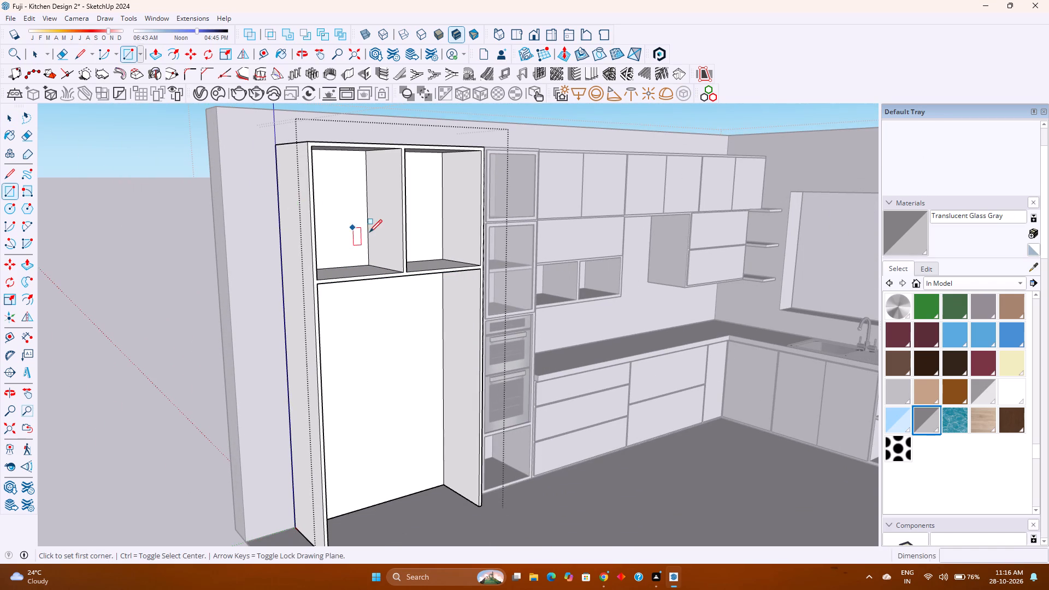
middle_drag(374, 233, 270, 247)
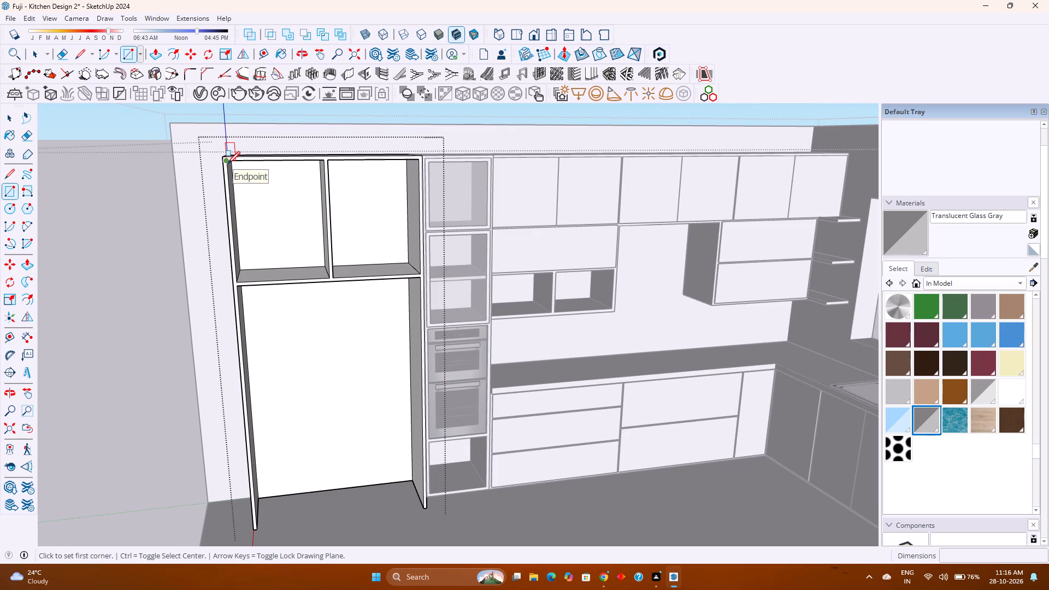
click(227, 164)
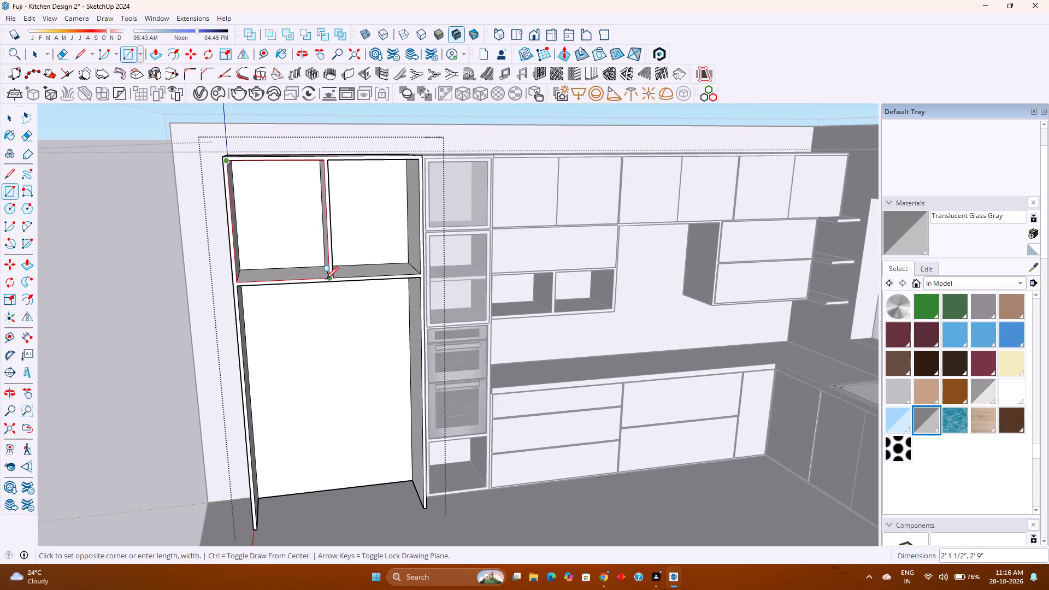
click(326, 279)
Group the new rectangular panel and convert it into a component named 9.
key(space)
double_click(300, 235)
right_click(300, 235)
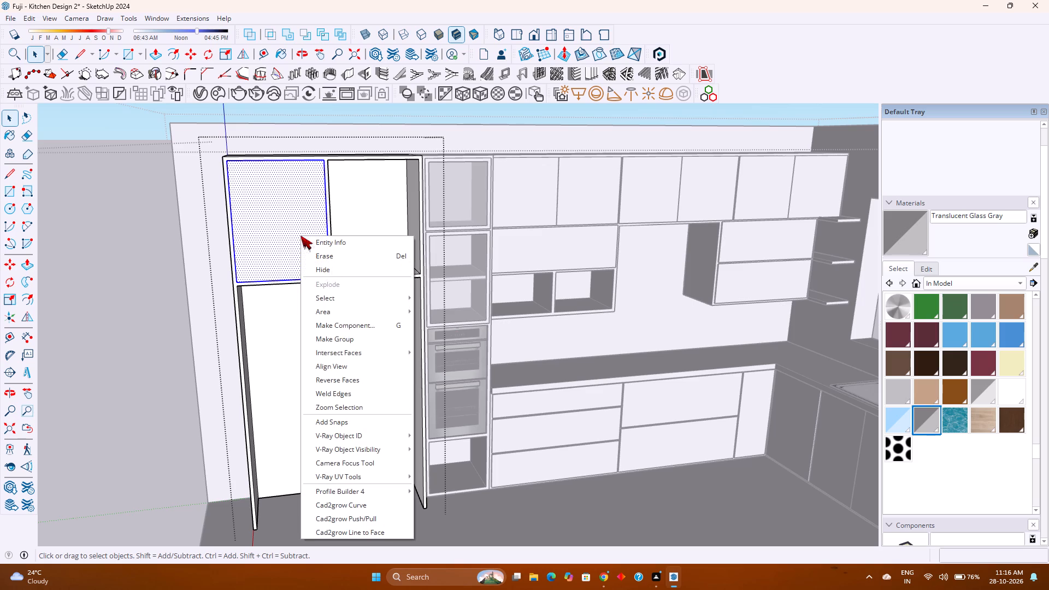
click(344, 338)
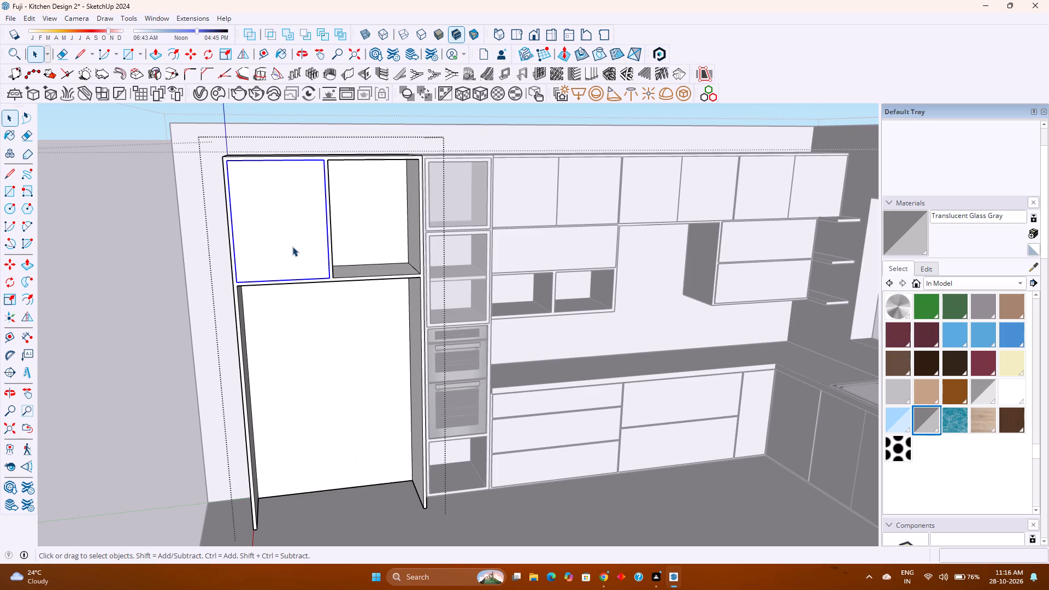
right_click(292, 246)
click(346, 337)
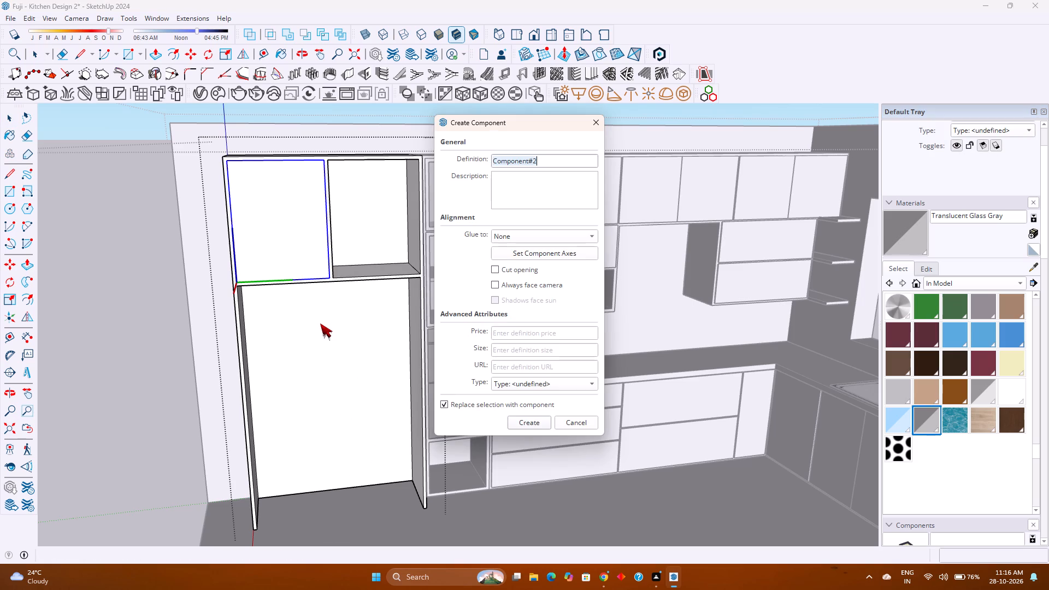
key(9)
key(Return)
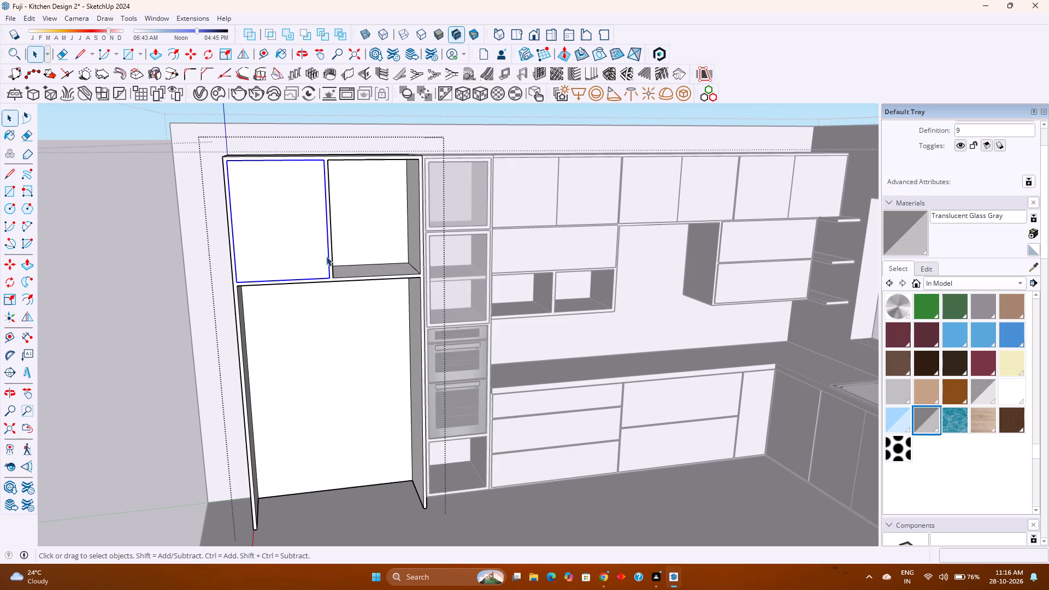
Copy the panel component into the adjacent upper right opening, matching its bottom right corner to the opening's corner.
key(m)
scroll(337, 274, up, 8)
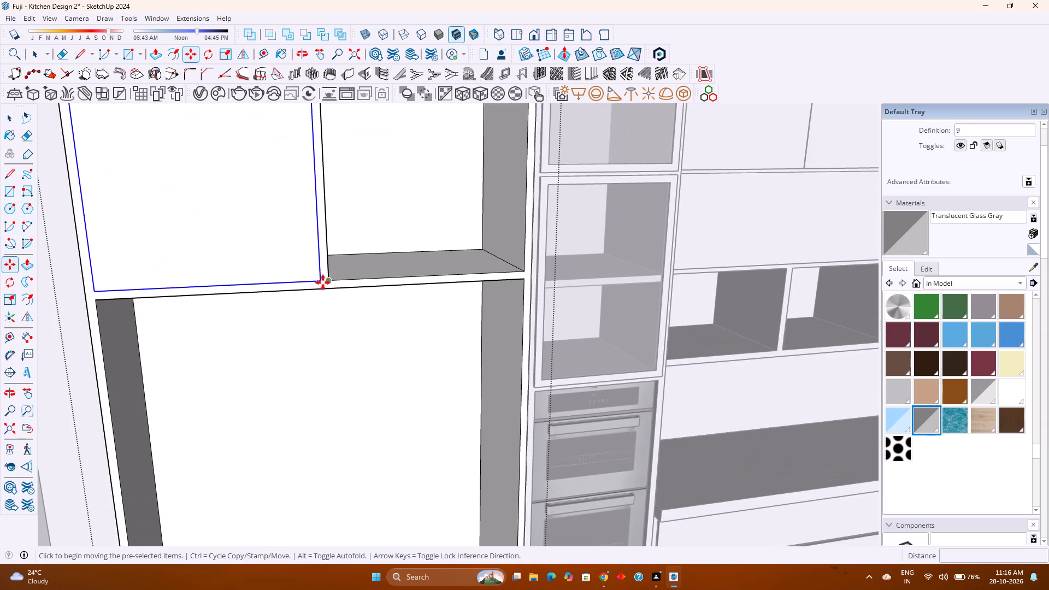
click(320, 282)
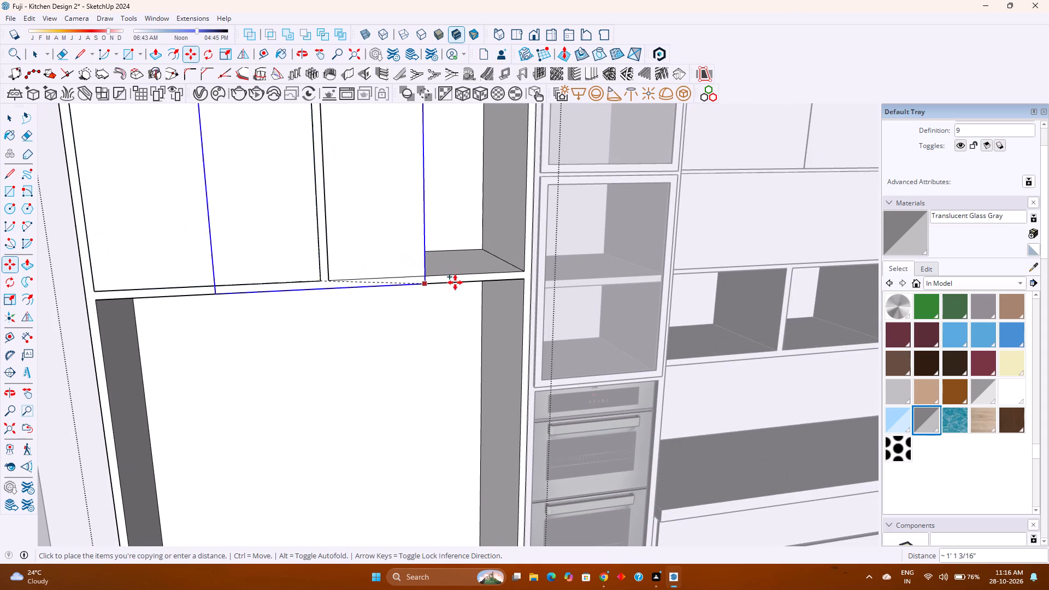
click(523, 274)
scroll(434, 281, down, 4)
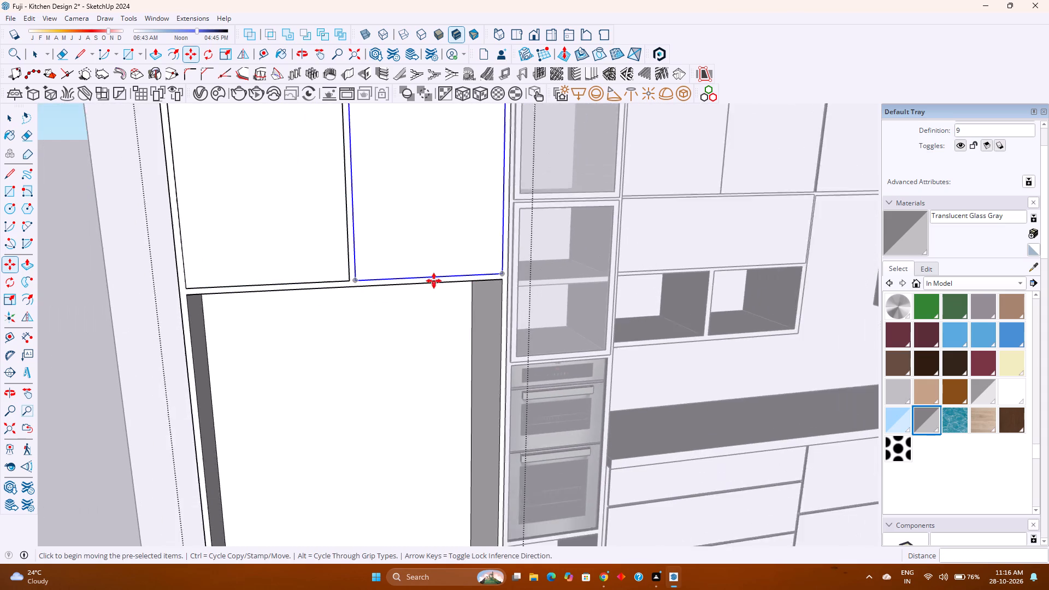
Open the copied panel component and Push/Pull its face 0.5" to give the doors thickness.
key(space)
double_click(409, 229)
key(p)
click(409, 229)
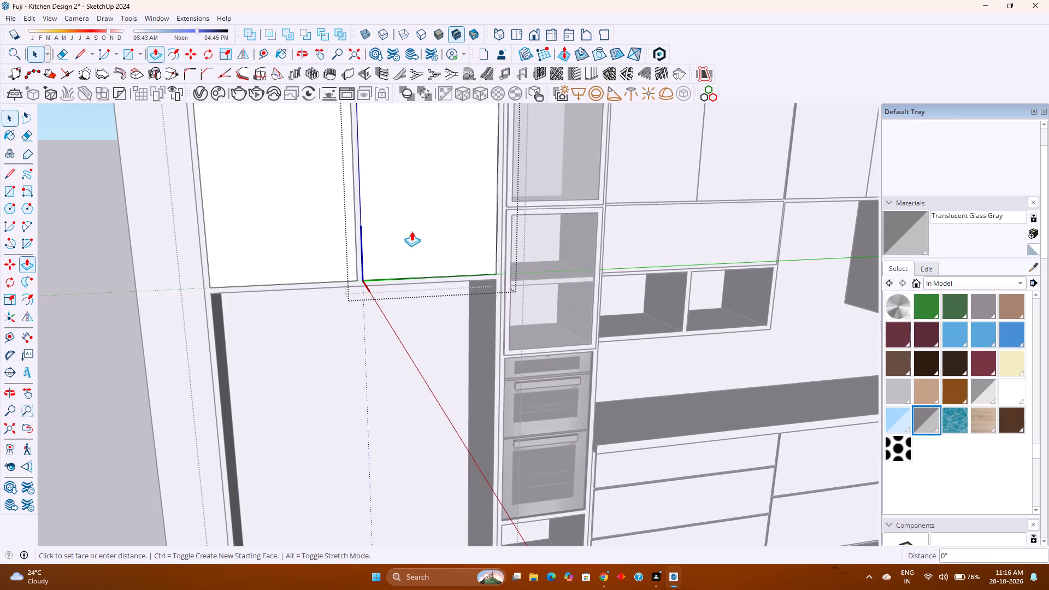
text(0.5)
key(Return)
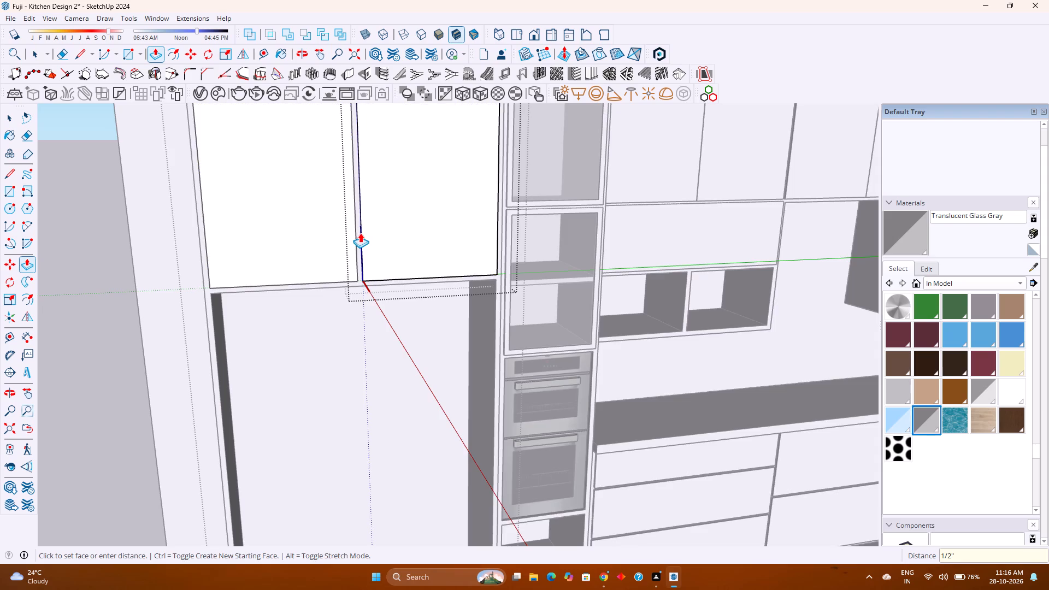
Push/Pull the door component's left side face inward by 0.25" for a gap.
scroll(360, 232, up, 4)
shift+middle_drag(362, 233, 434, 336)
middle_drag(279, 219, 414, 305)
middle_click(414, 305)
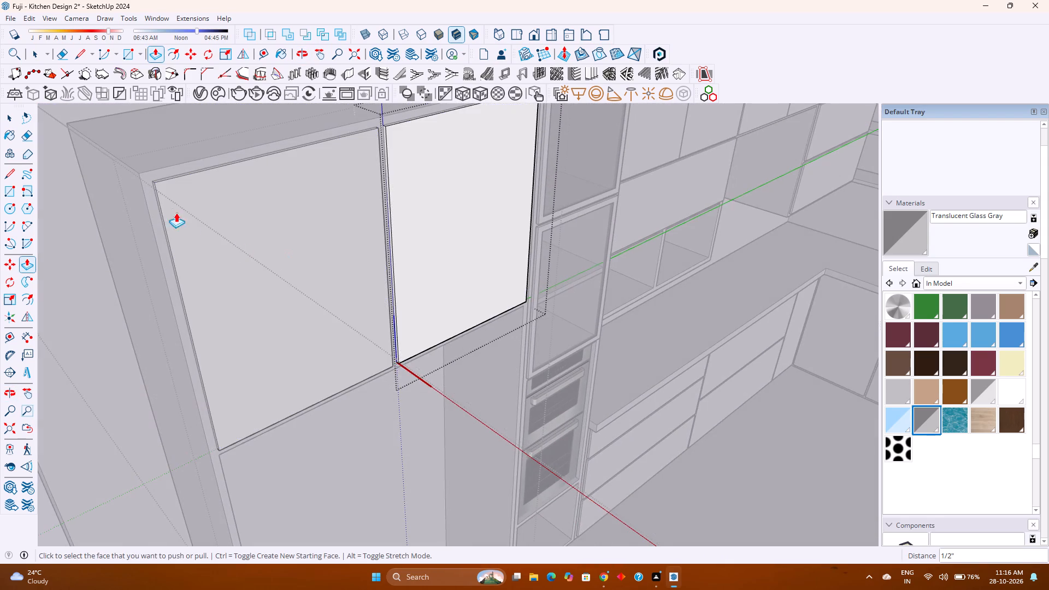
scroll(168, 205, up, 2)
scroll(425, 138, up, 7)
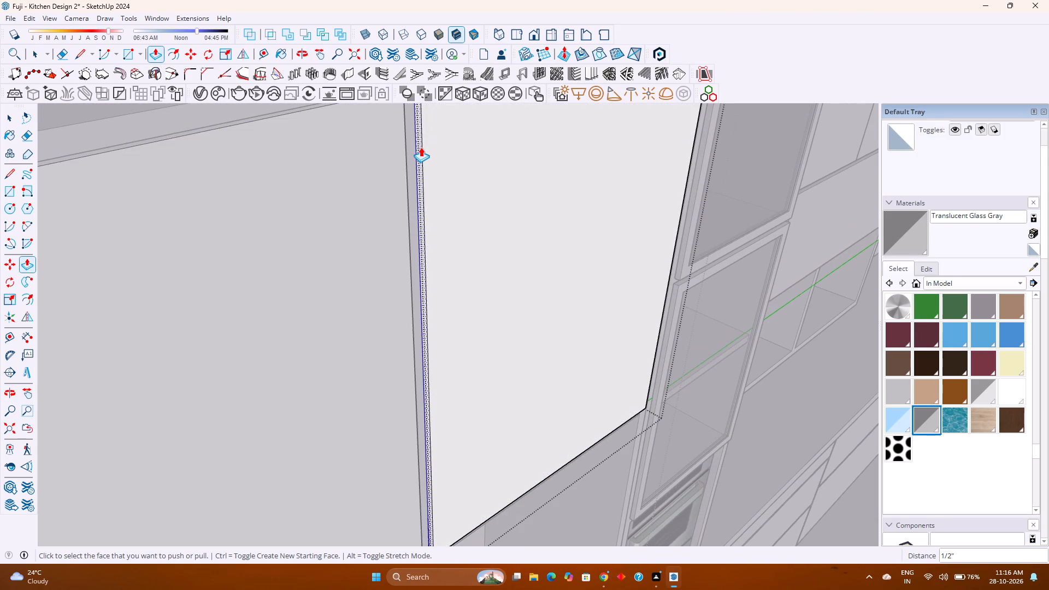
click(421, 147)
text(0.25)
key(Return)
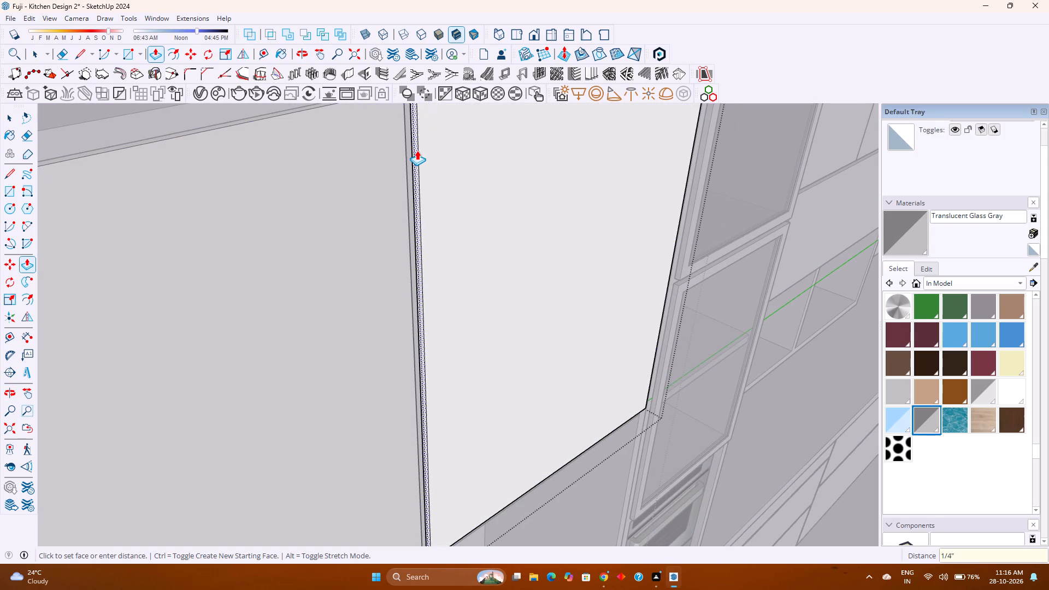
Repeat the 1/4" inward Push/Pull on the door component's right side and top faces.
scroll(493, 238, down, 3)
middle_drag(515, 241, 216, 257)
shift+middle_drag(611, 308, 504, 288)
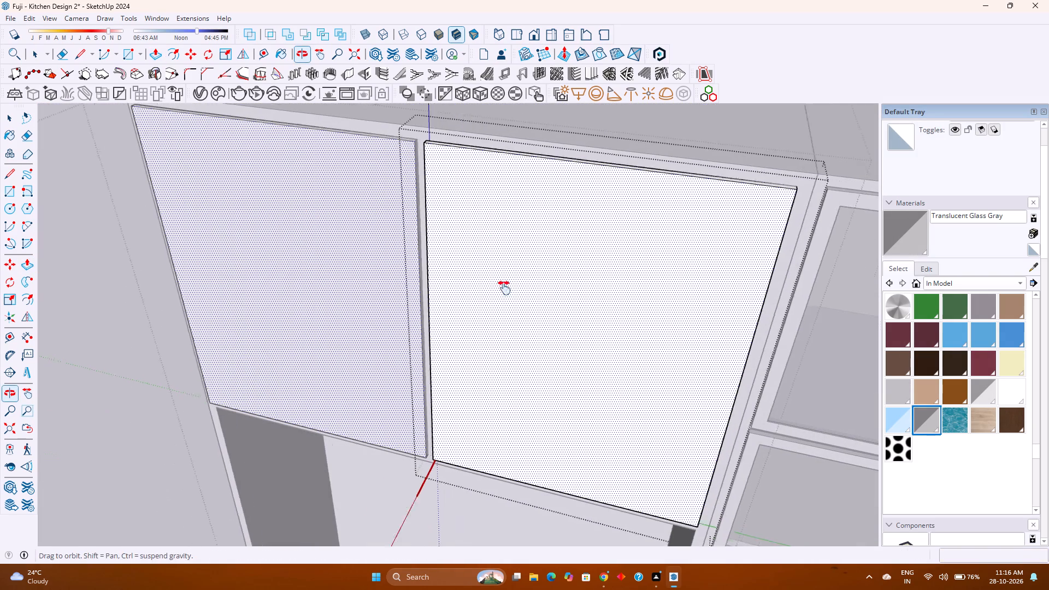
shift+middle_drag(504, 288, 313, 275)
scroll(481, 172, up, 7)
double_click(465, 180)
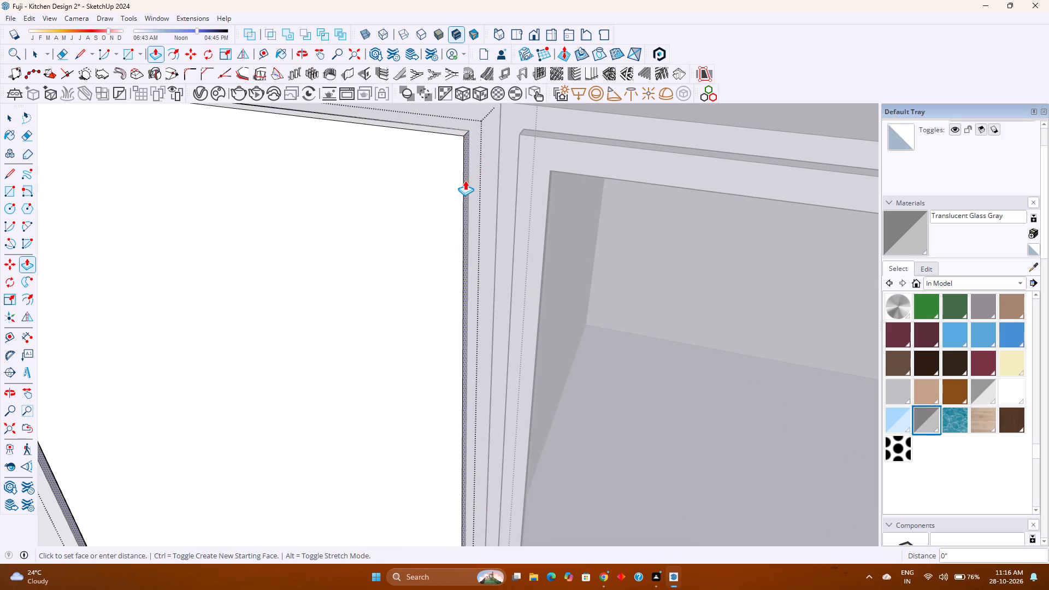
shift+middle_drag(463, 179, 498, 281)
double_click(486, 235)
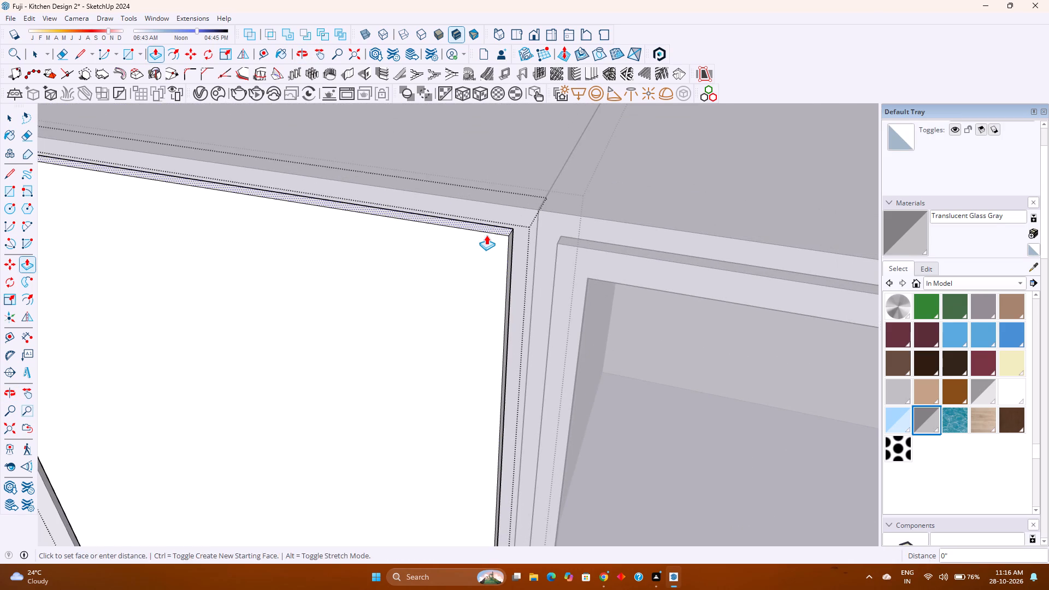
Repeat the 1/4" inward Push/Pull on the door component's bottom face and leave the component.
scroll(486, 235, down, 5)
shift+middle_drag(426, 275, 502, 247)
shift+middle_drag(508, 245, 513, 245)
scroll(534, 240, down, 9)
middle_drag(422, 323, 479, 235)
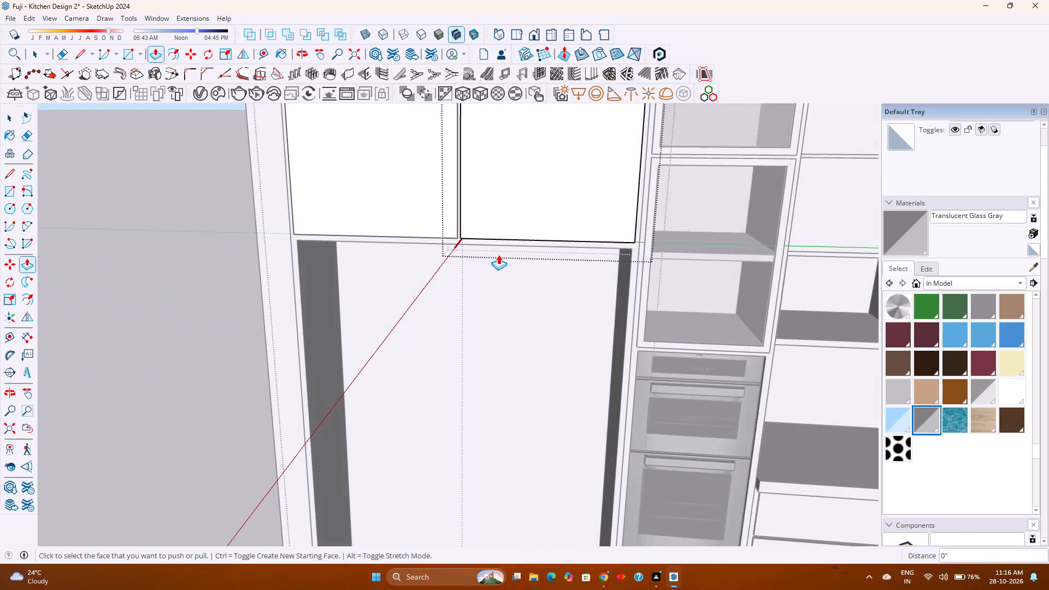
shift+middle_drag(511, 257, 452, 307)
shift+middle_click(452, 307)
middle_drag(447, 307, 517, 224)
middle_click(518, 223)
scroll(518, 240, up, 8)
middle_drag(521, 265, 546, 249)
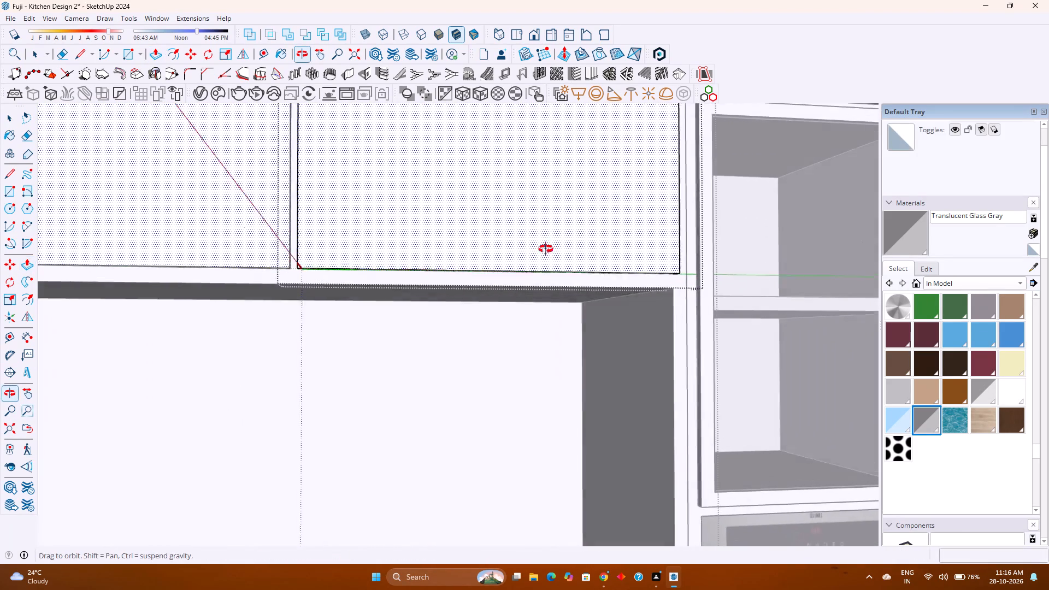
middle_drag(546, 249, 671, 222)
scroll(628, 282, up, 13)
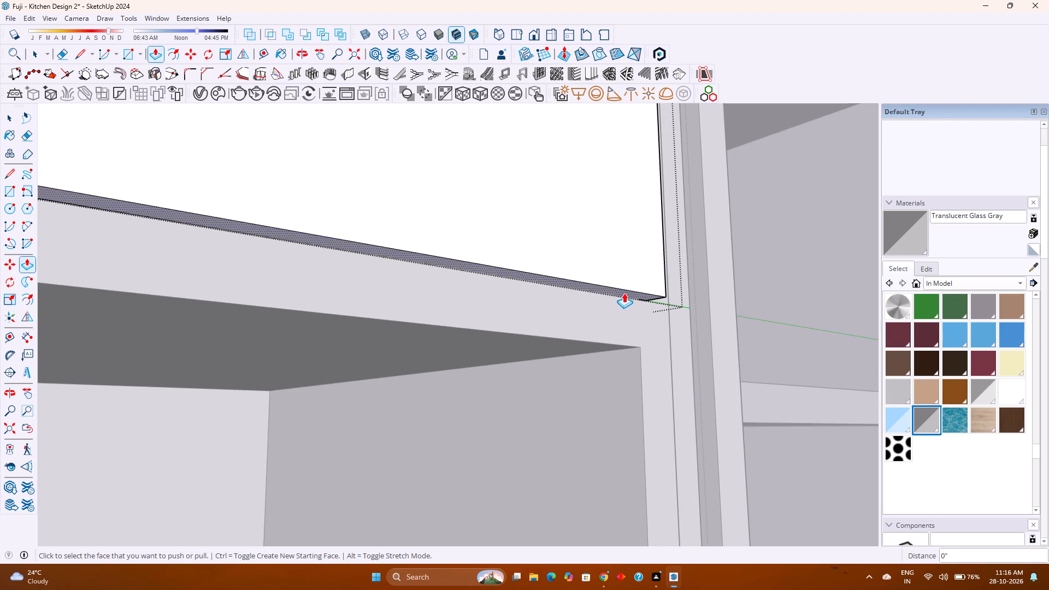
double_click(624, 293)
key(space)
key(Escape)
Leave the cabinet group and examine the two upper doors and the overall kitchen layout.
scroll(621, 291, down, 20)
scroll(621, 291, down, 1)
middle_drag(618, 289, 522, 347)
middle_click(522, 347)
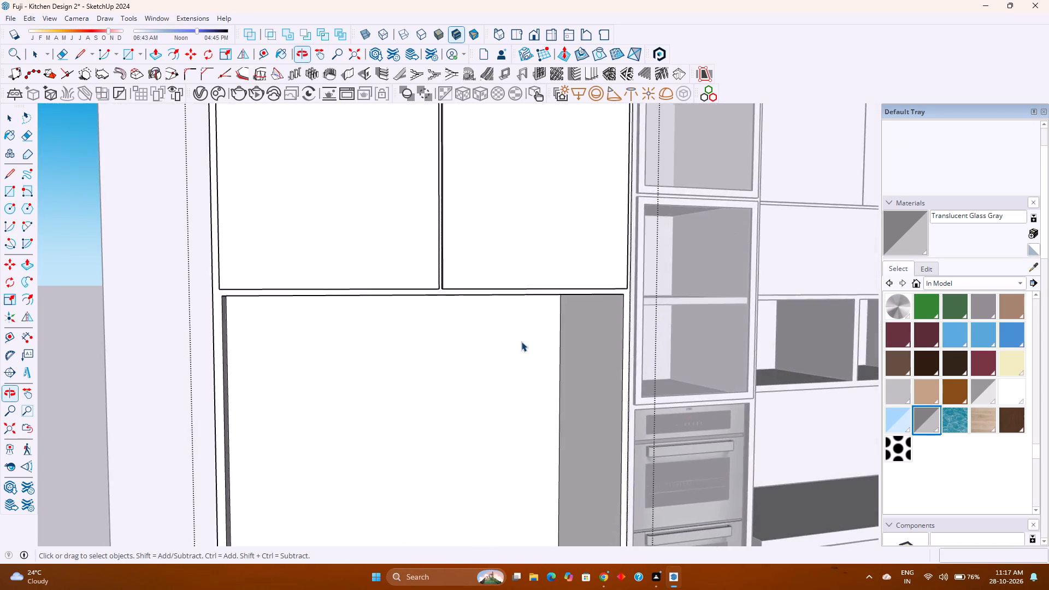
scroll(521, 341, down, 5)
shift+middle_drag(521, 314, 456, 341)
middle_drag(451, 341, 545, 388)
middle_click(549, 390)
shift+middle_drag(571, 388, 458, 334)
middle_drag(452, 330, 479, 329)
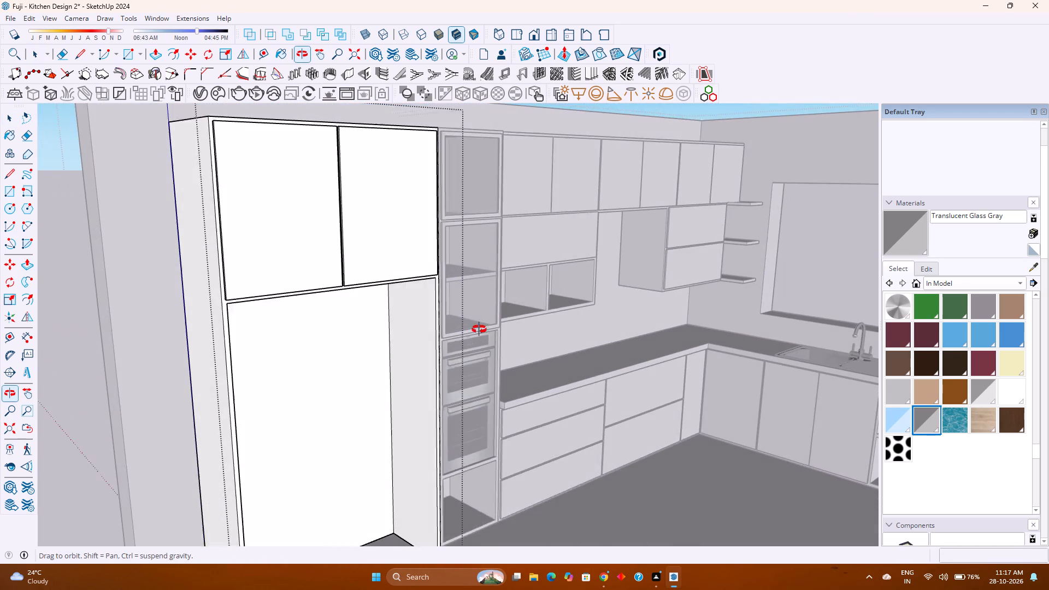
middle_drag(479, 329, 480, 329)
middle_click(480, 329)
key(Escape)
shift+middle_drag(506, 361, 396, 323)
shift+middle_click(396, 323)
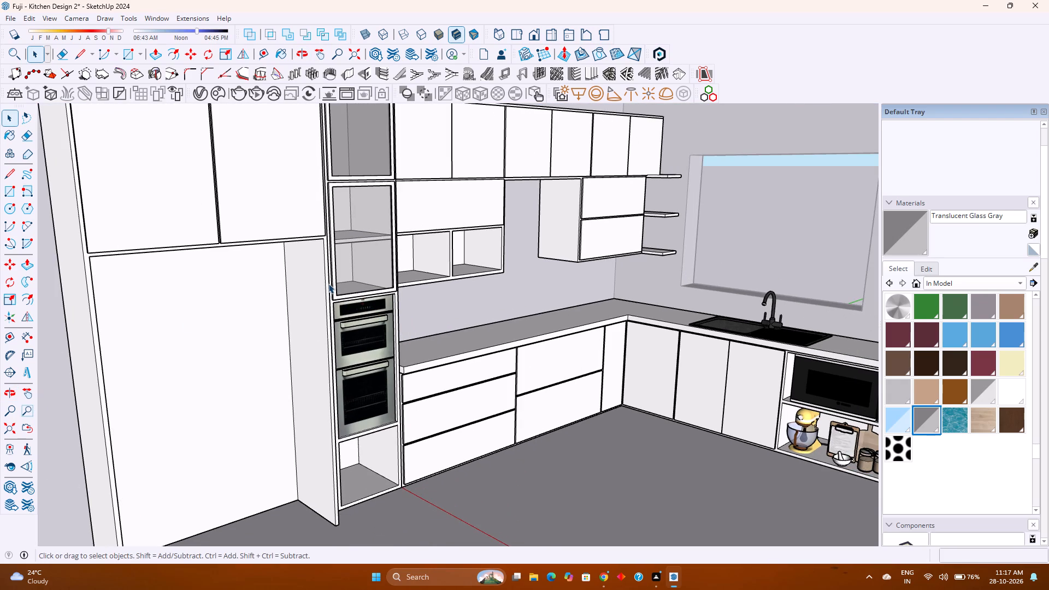
scroll(366, 424, down, 1)
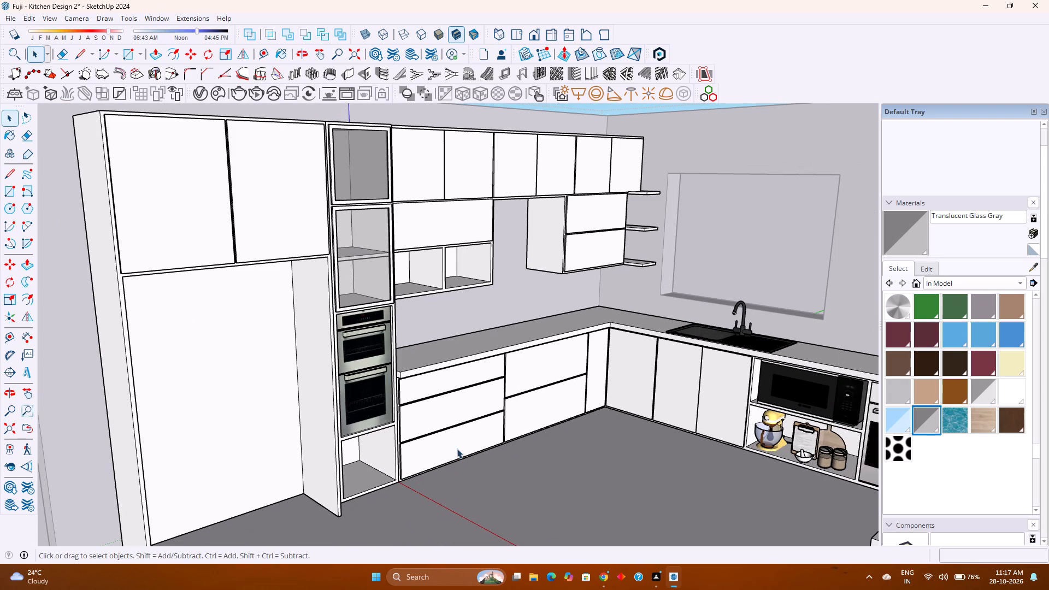
shift+middle_drag(500, 435, 340, 424)
shift+middle_click(340, 424)
scroll(339, 423, down, 3)
middle_drag(336, 424, 420, 398)
middle_click(420, 398)
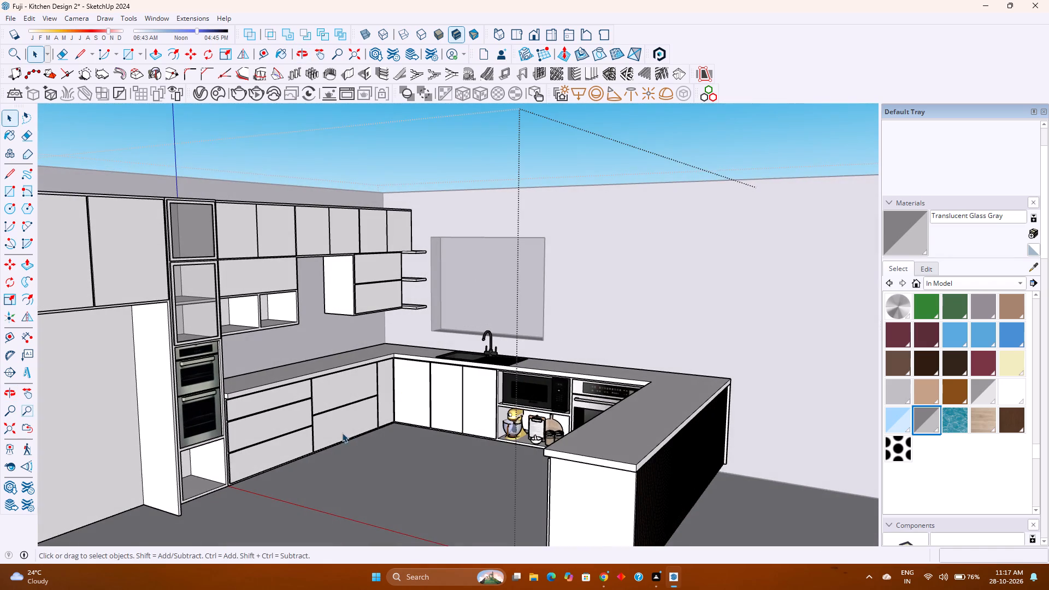
shift+middle_drag(328, 436, 408, 372)
shift+middle_click(409, 371)
scroll(404, 385, down, 1)
middle_drag(404, 386, 402, 410)
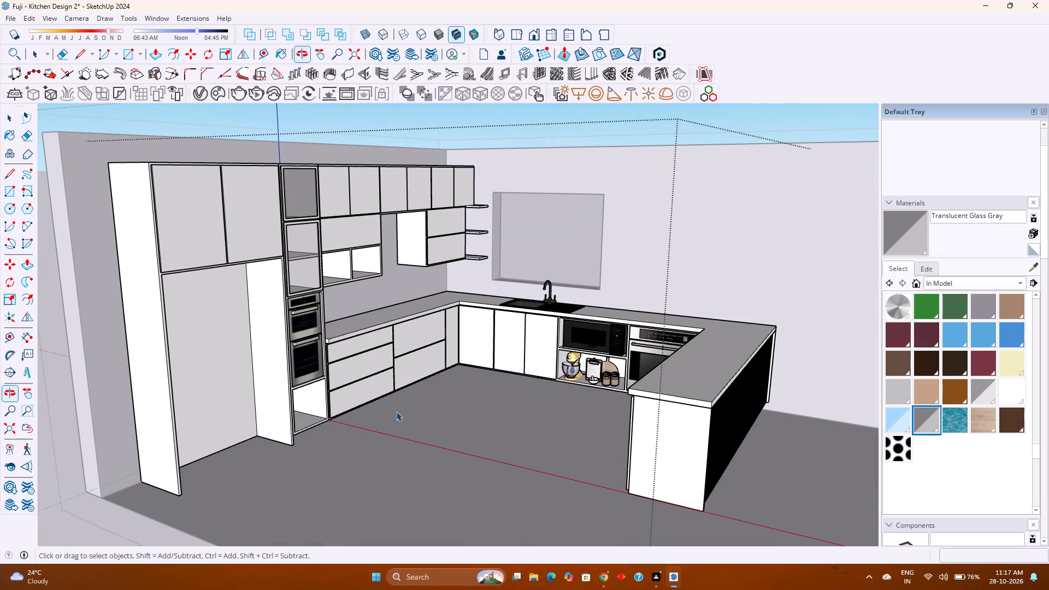
Search the 3D Warehouse models for "fridge".
click(150, 20)
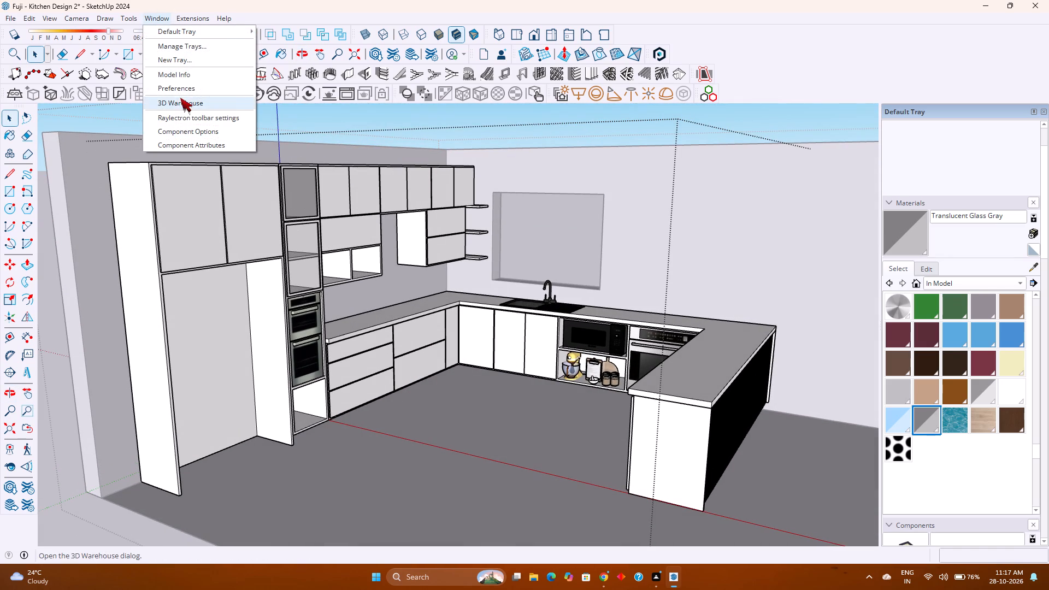
click(182, 100)
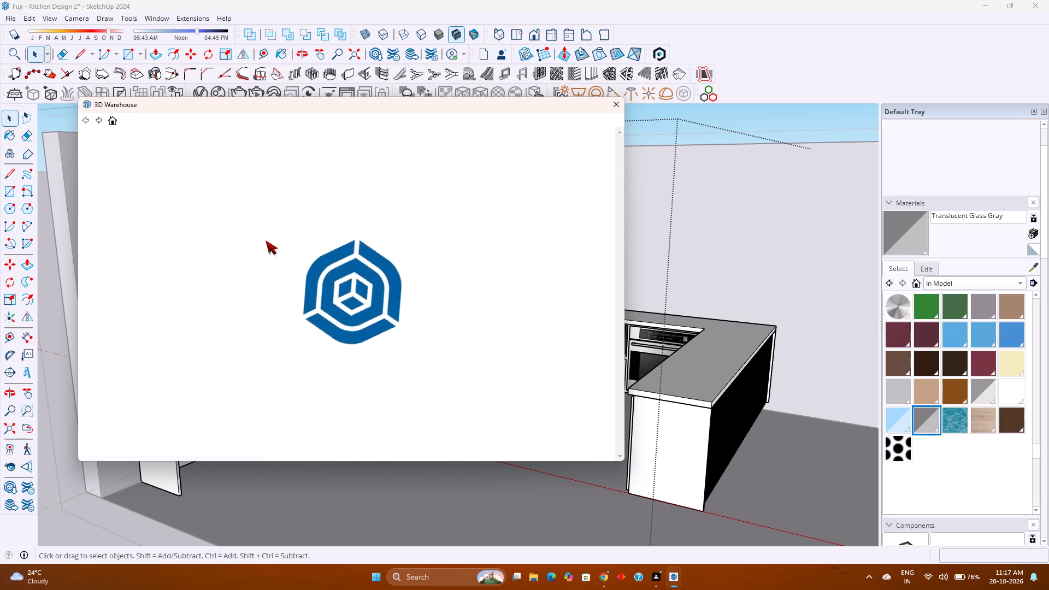
click(484, 146)
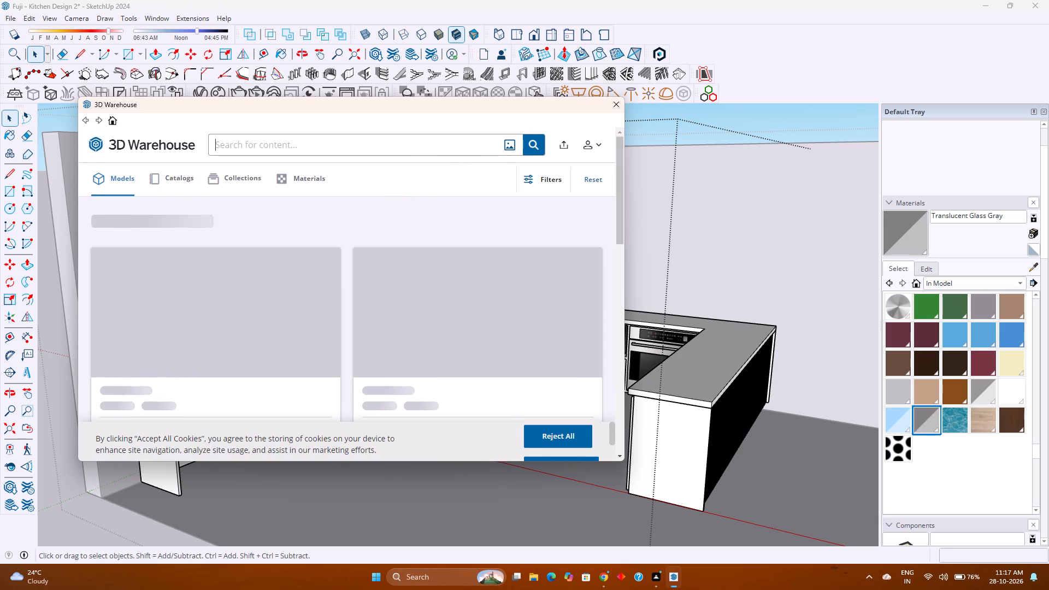
click(428, 146)
text(fridg)
key(e)
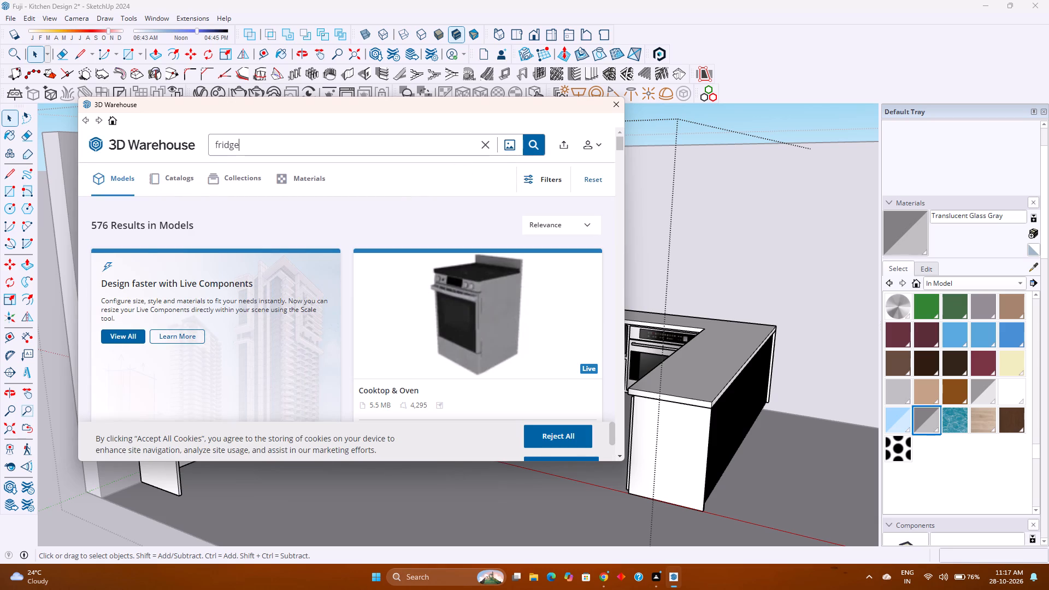
key(Return)
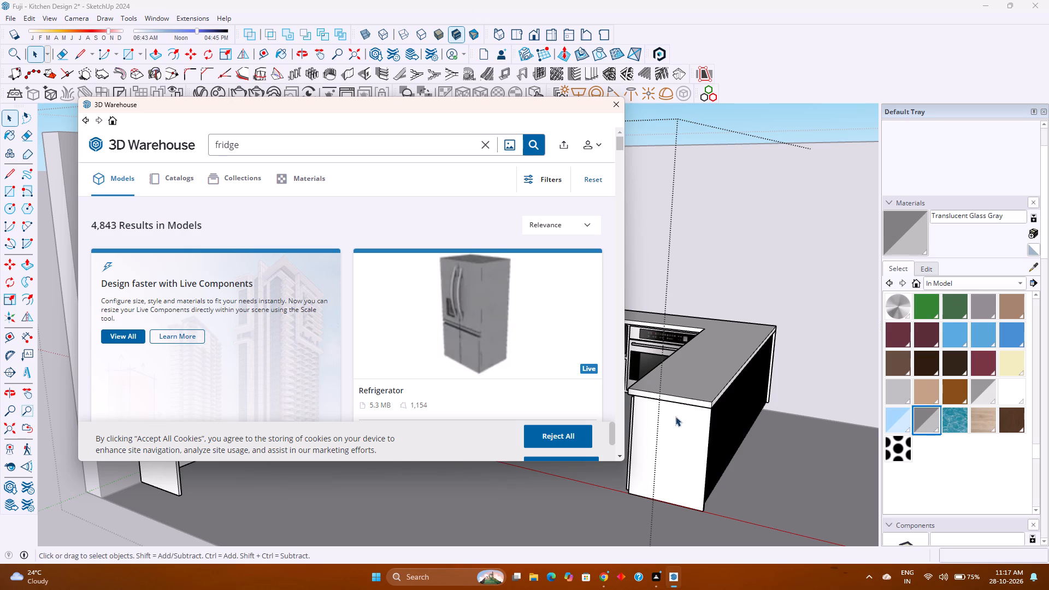
scroll(639, 382, down, 4)
Browse the fridge results, load the 78 KB stainless French-door "Fridge" into the model and place it in front of the tall cabinet.
scroll(498, 326, down, 4)
scroll(494, 324, up, 2)
scroll(494, 324, down, 1)
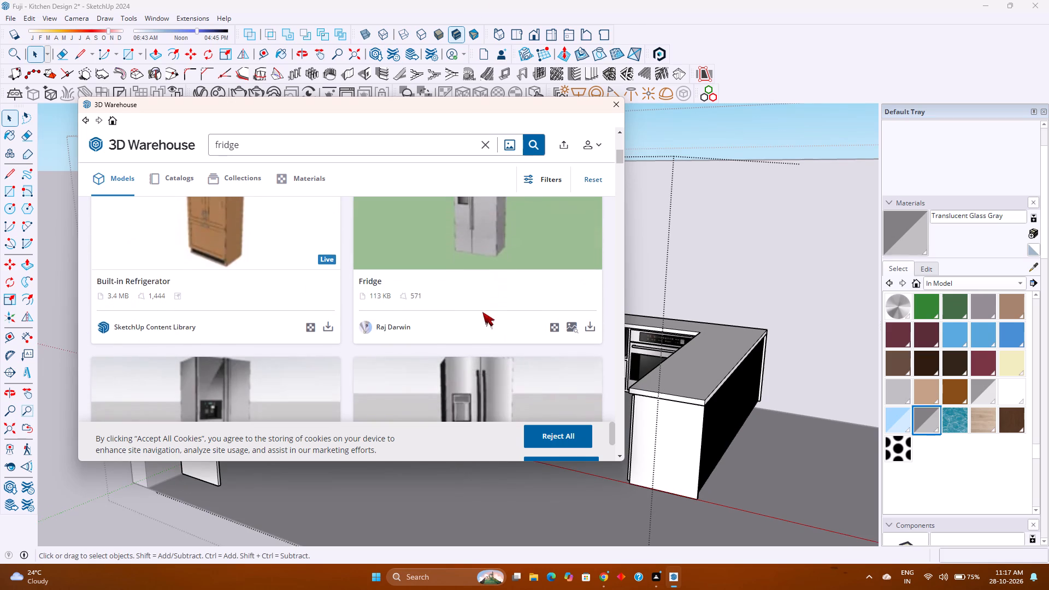
scroll(482, 311, up, 1)
scroll(481, 311, down, 2)
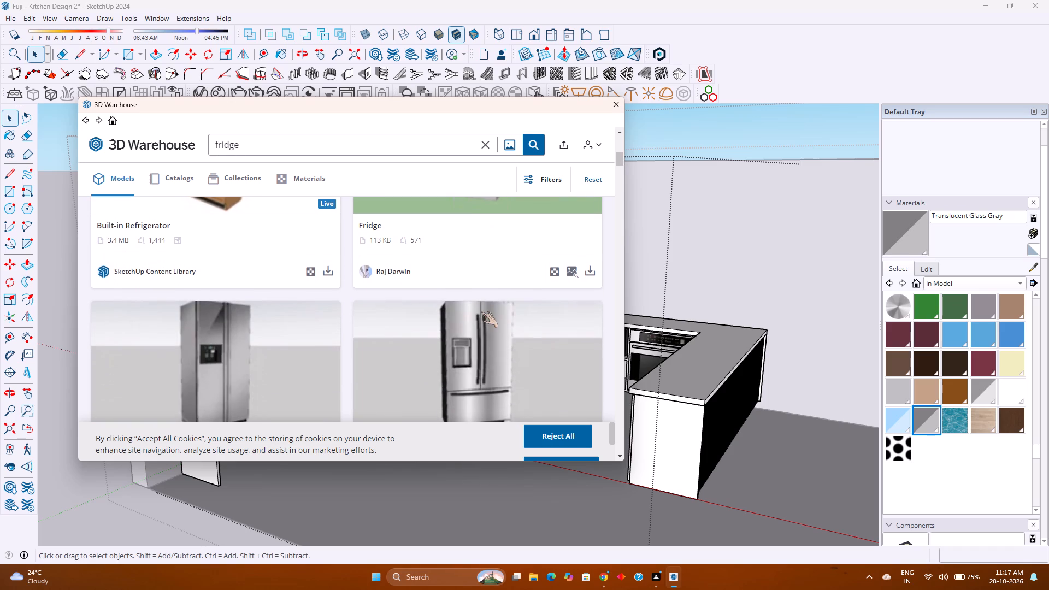
scroll(481, 312, down, 1)
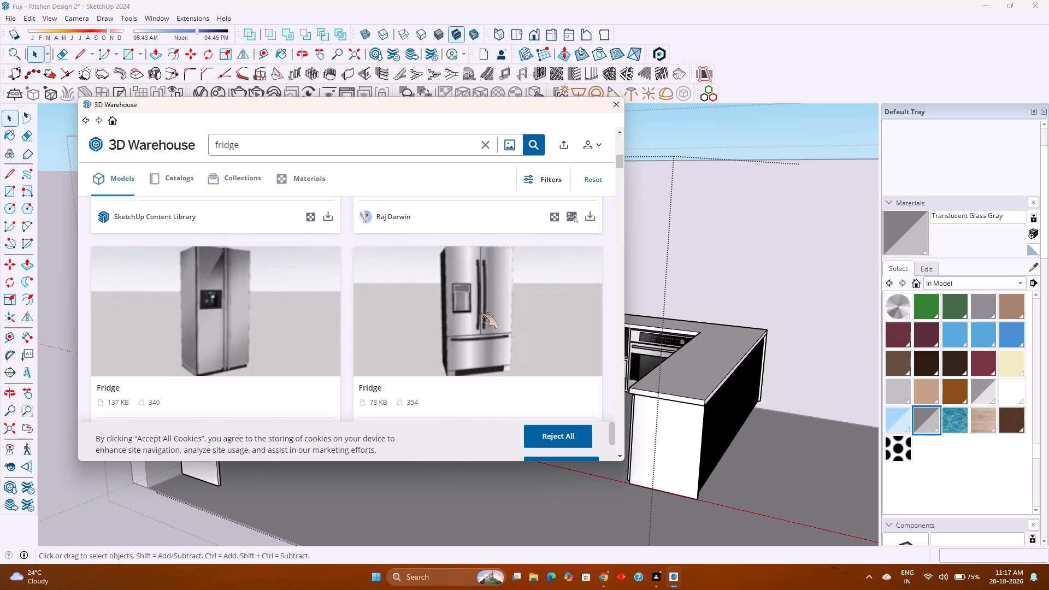
scroll(481, 312, down, 3)
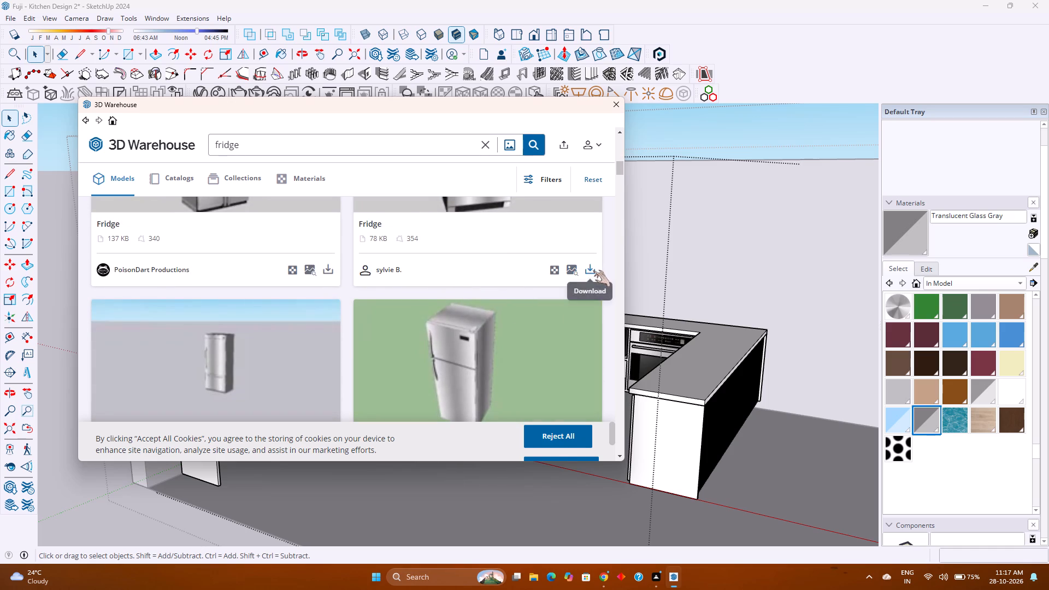
click(592, 270)
click(331, 292)
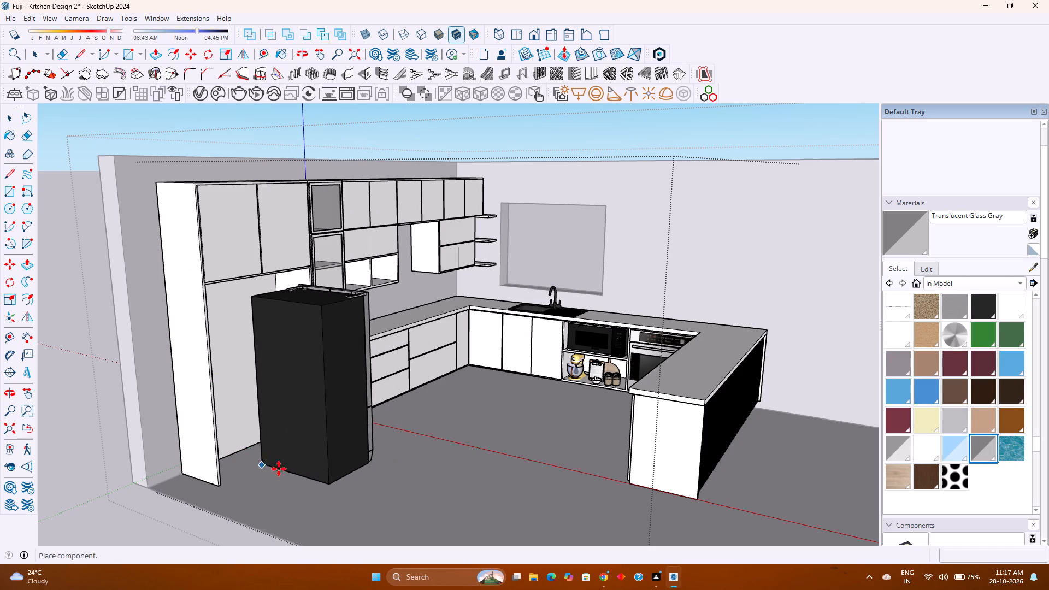
click(308, 471)
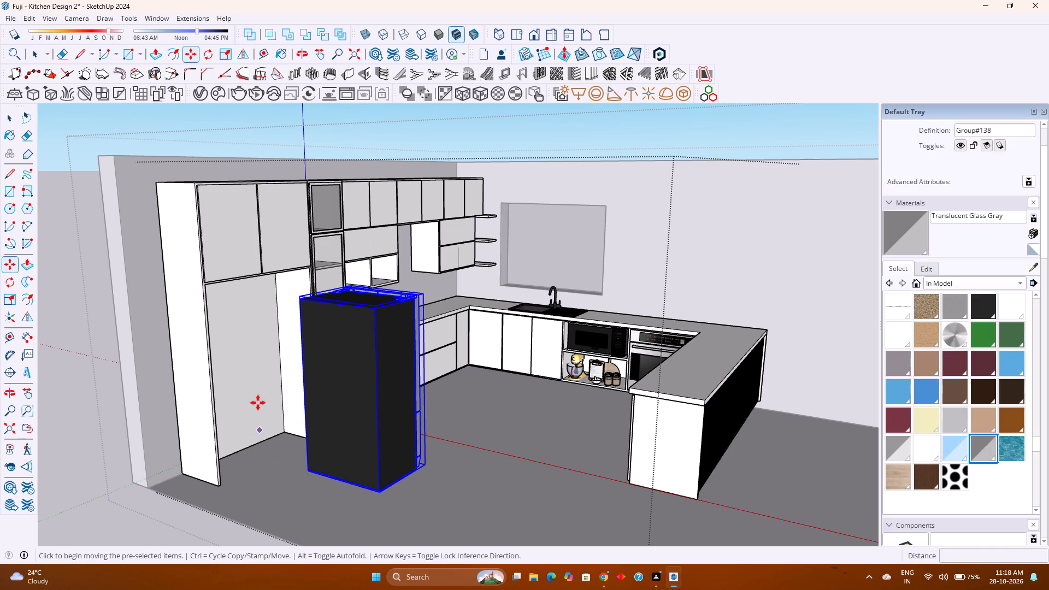
Rotate the fridge 90° about its bottom corner so its doors face into the kitchen.
click(213, 58)
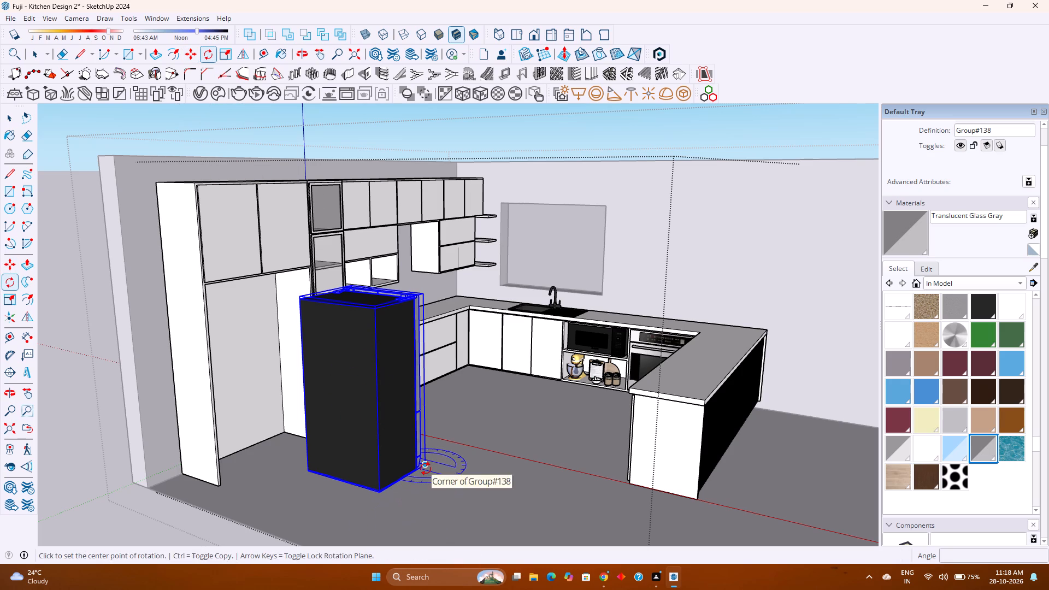
click(426, 469)
click(380, 494)
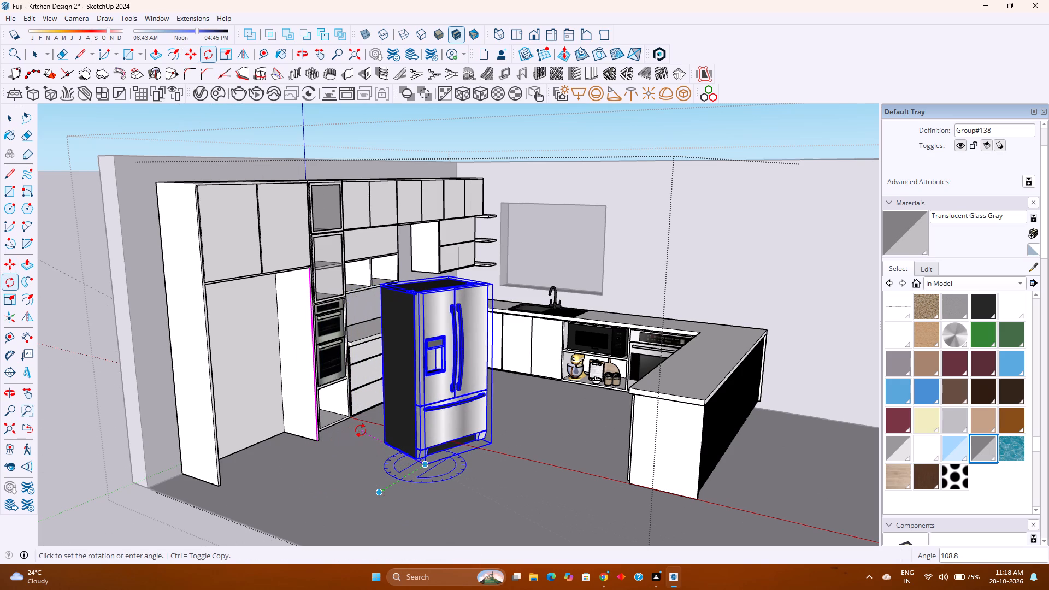
text(90)
key(Return)
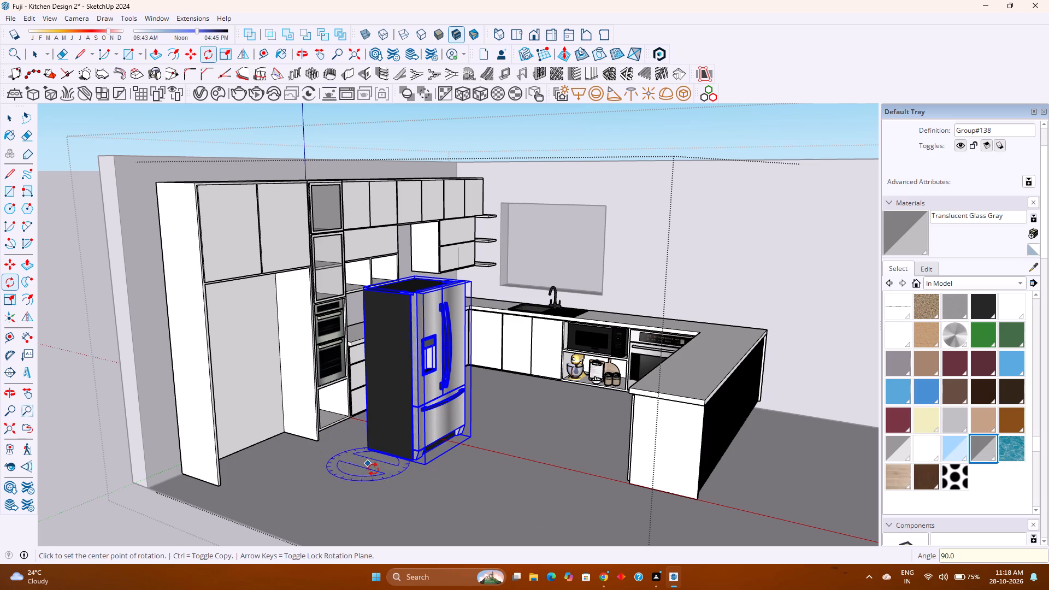
Move the fridge by its bottom front corner to the bottom front corner of the tall cabinet's outer side panel.
key(m)
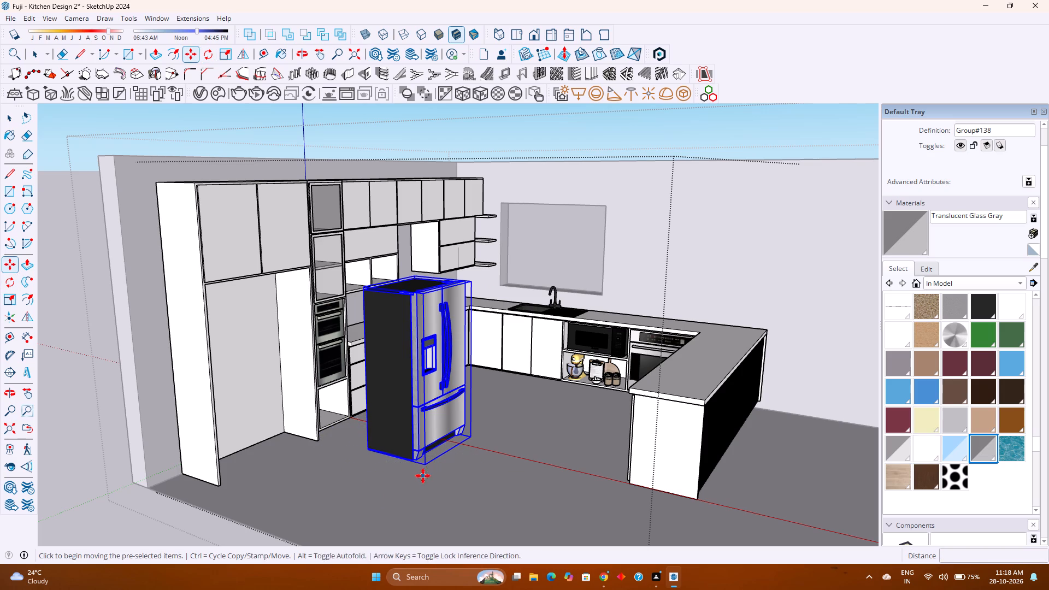
click(427, 468)
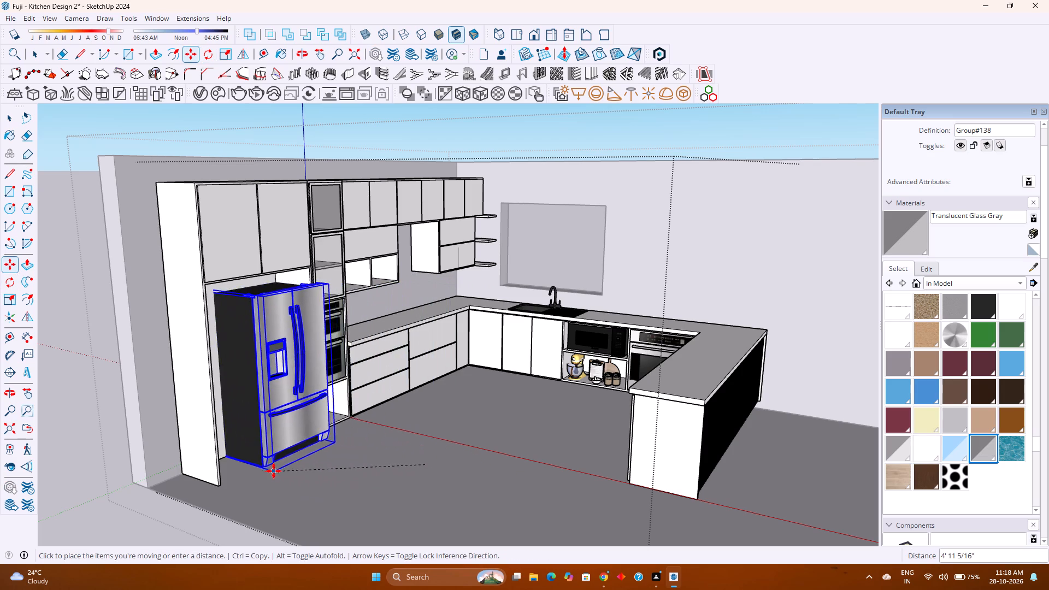
scroll(274, 471, up, 12)
scroll(236, 480, down, 1)
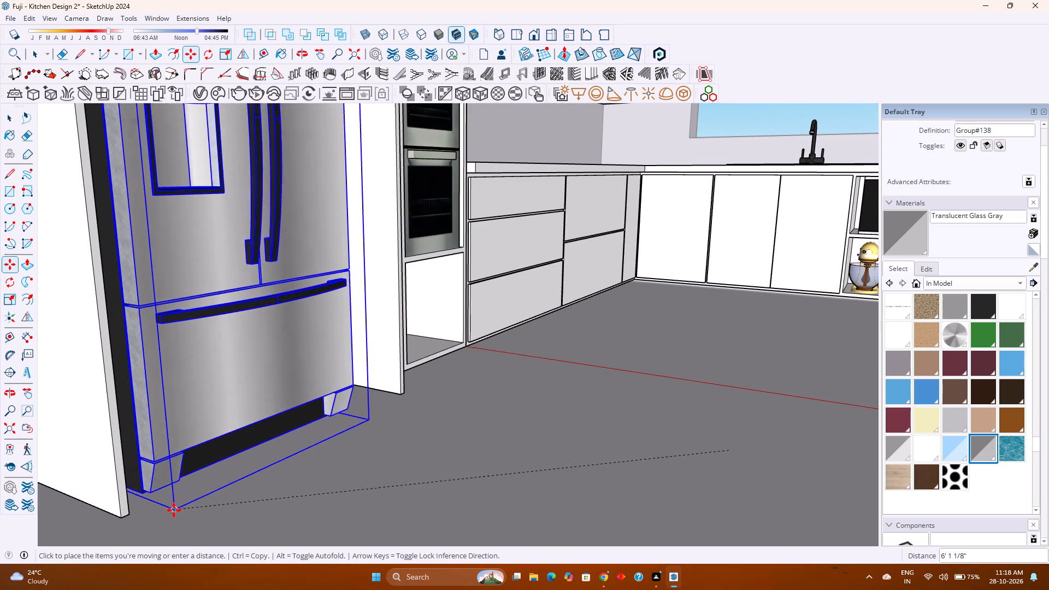
click(129, 514)
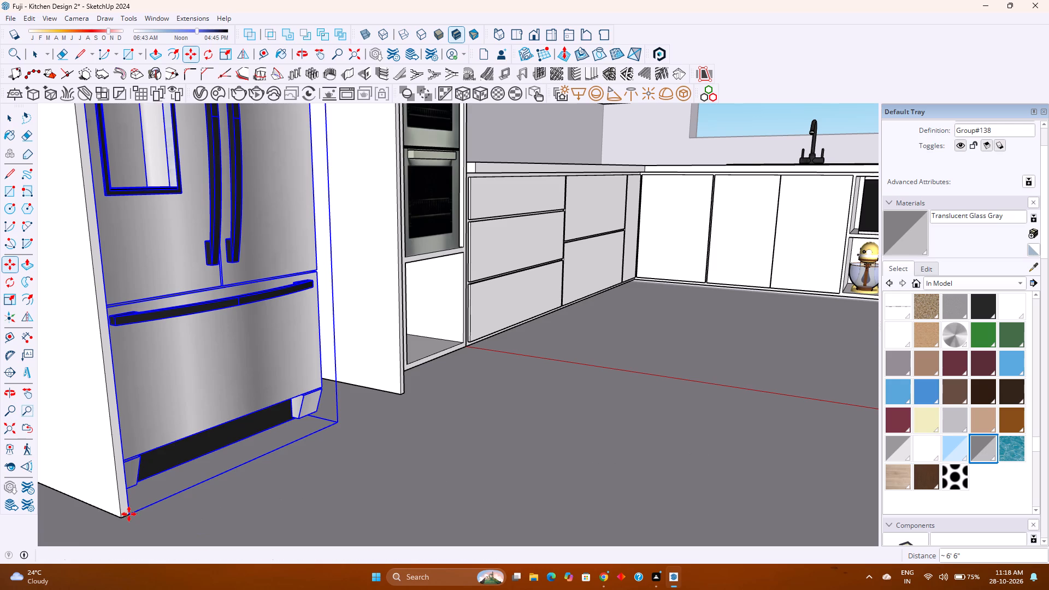
Shift the fridge about 1" sideways so its lower door corner meets the edge of the cabinet's outer side panel.
middle_drag(256, 489, 162, 544)
middle_drag(159, 544, 85, 538)
middle_click(84, 538)
scroll(300, 451, up, 1)
middle_drag(301, 451, 111, 465)
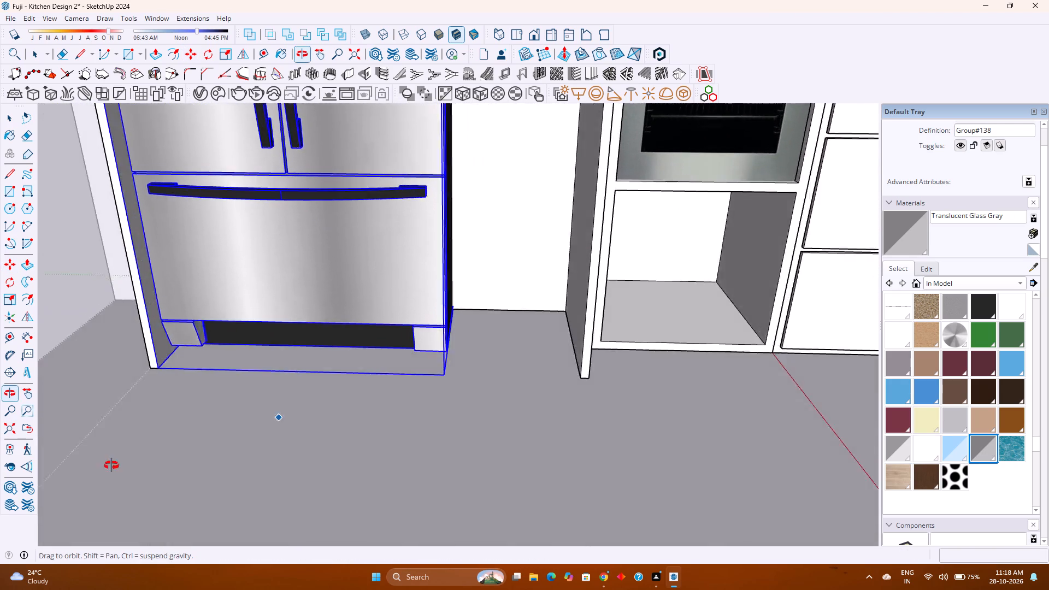
middle_drag(111, 465, 16, 465)
middle_click(16, 465)
scroll(403, 417, down, 1)
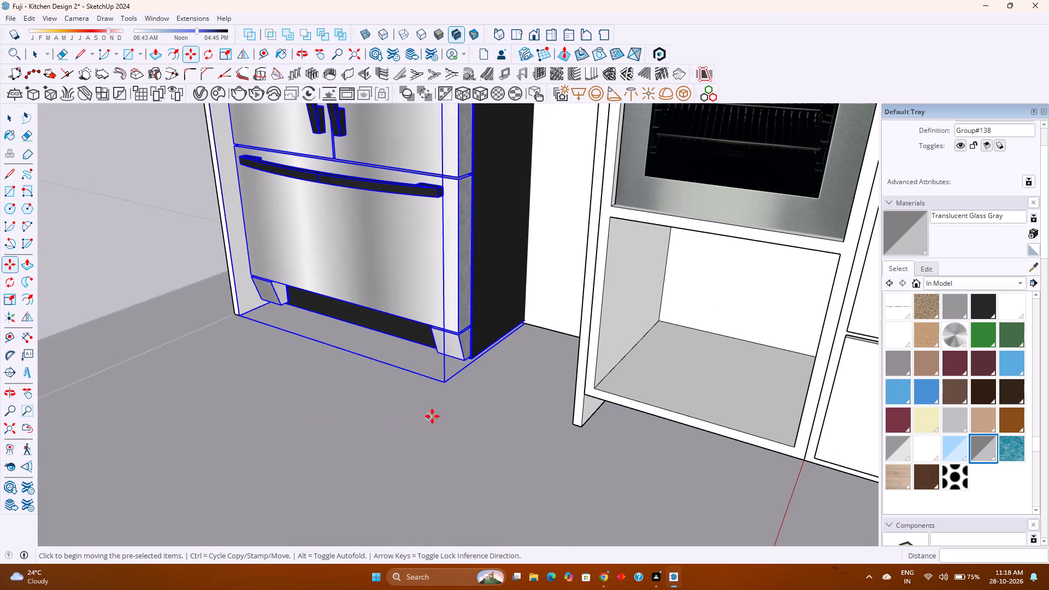
scroll(437, 403, down, 2)
shift+middle_drag(437, 403, 478, 500)
scroll(454, 446, down, 4)
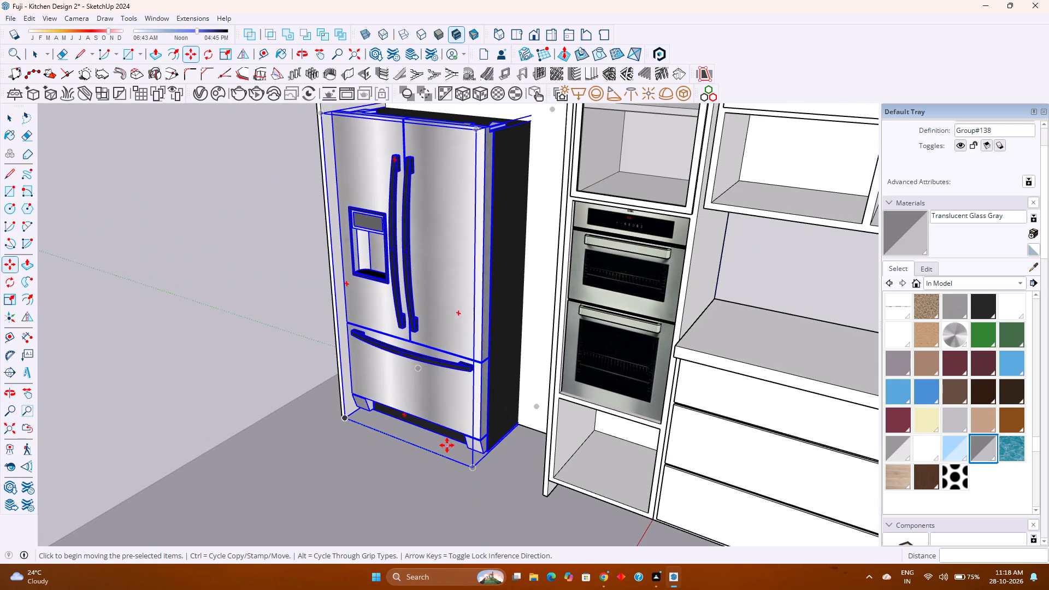
shift+middle_drag(422, 396, 416, 448)
shift+middle_click(416, 448)
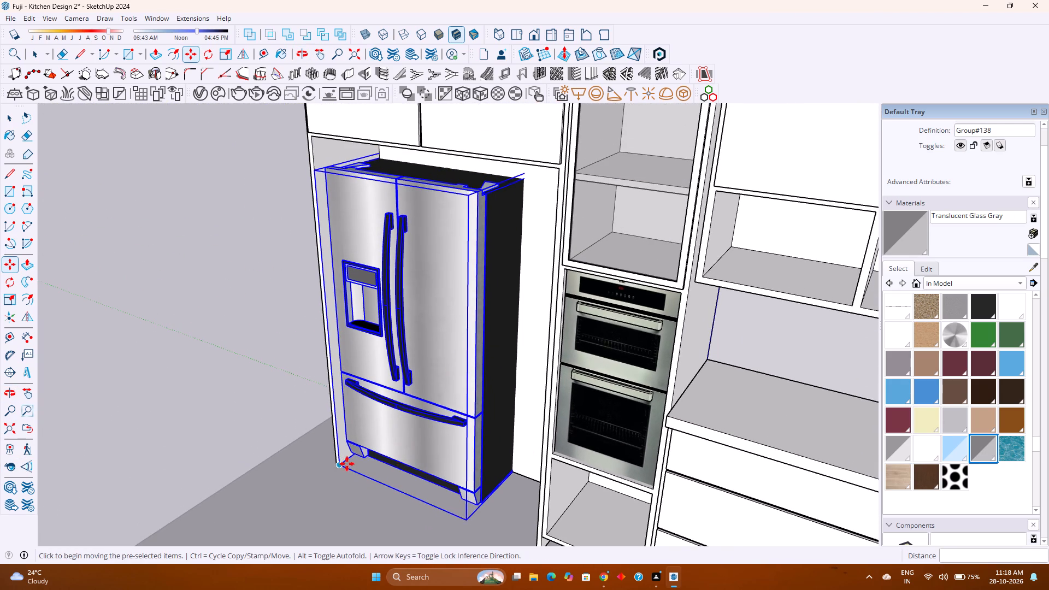
scroll(347, 464, up, 7)
click(345, 418)
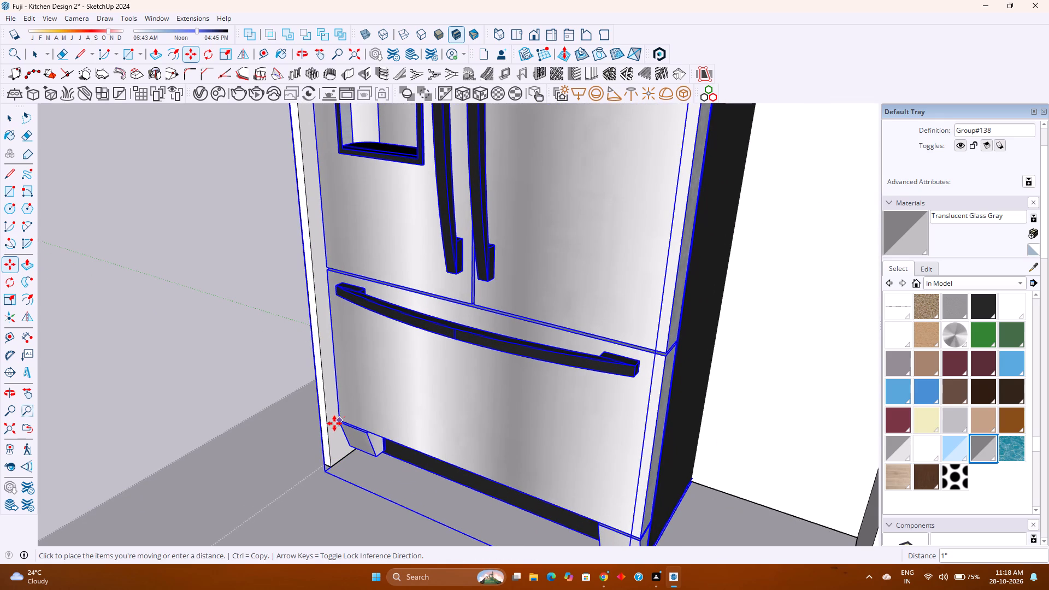
click(333, 424)
Scale the fridge's depth from its rear to about 0.75, matching the back face of the cabinet opening.
scroll(380, 426, down, 2)
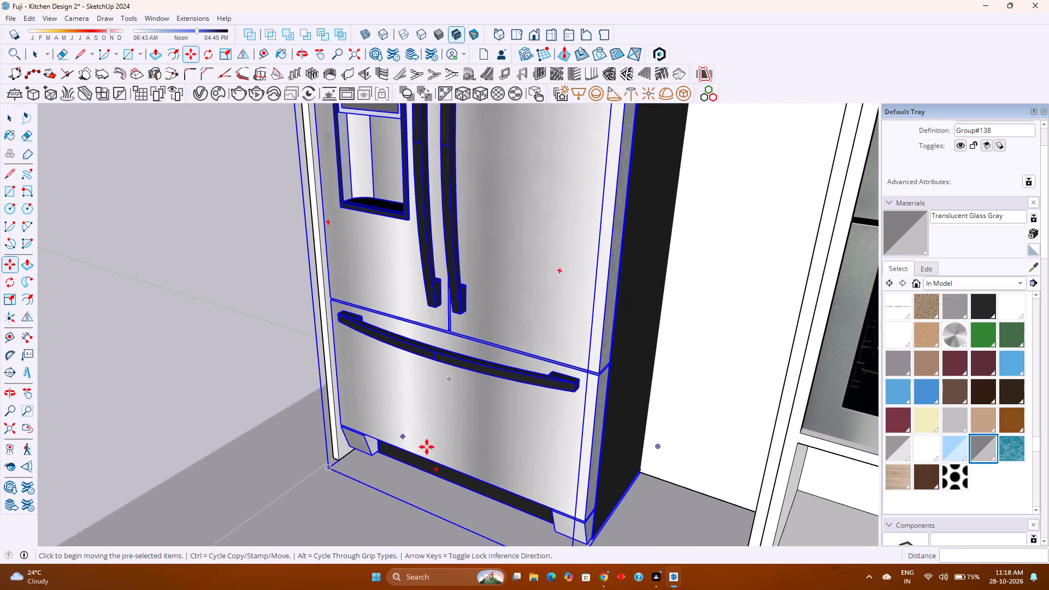
middle_drag(633, 489, 640, 536)
middle_click(640, 537)
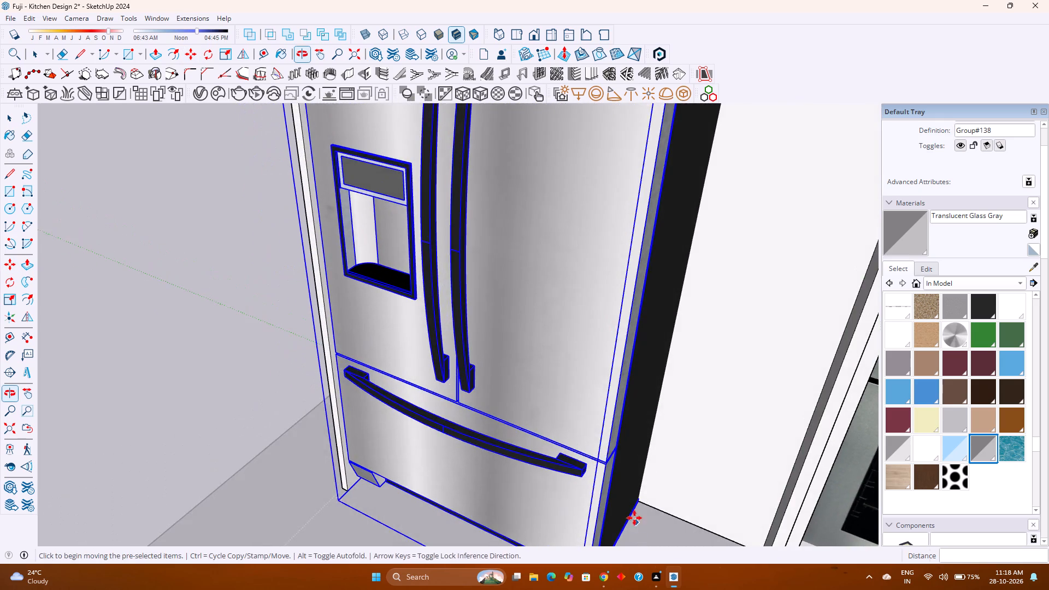
scroll(633, 517, down, 6)
middle_drag(382, 464, 692, 479)
middle_click(693, 479)
shift+middle_drag(646, 437, 541, 499)
middle_drag(492, 494, 655, 468)
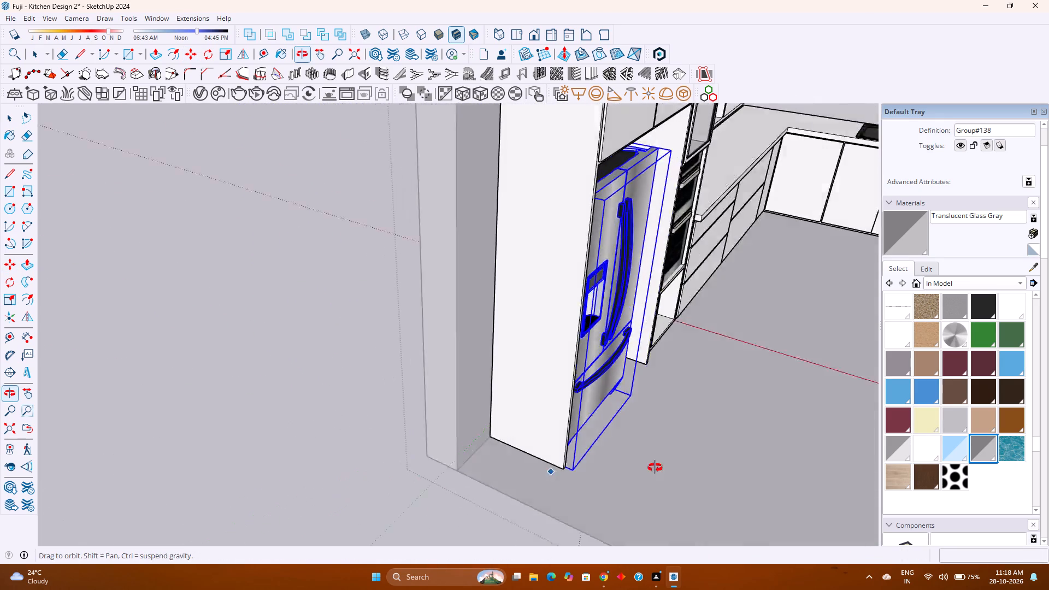
middle_drag(655, 468, 683, 399)
middle_click(683, 399)
key(s)
middle_drag(663, 390, 461, 436)
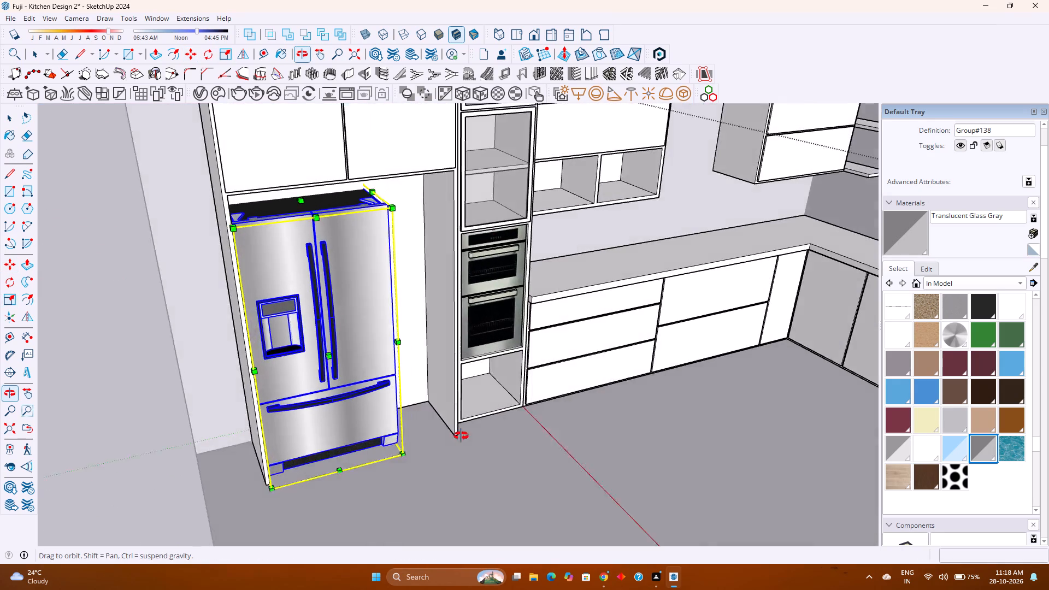
middle_drag(461, 436, 484, 431)
middle_click(484, 431)
key(k)
middle_drag(364, 424, 722, 412)
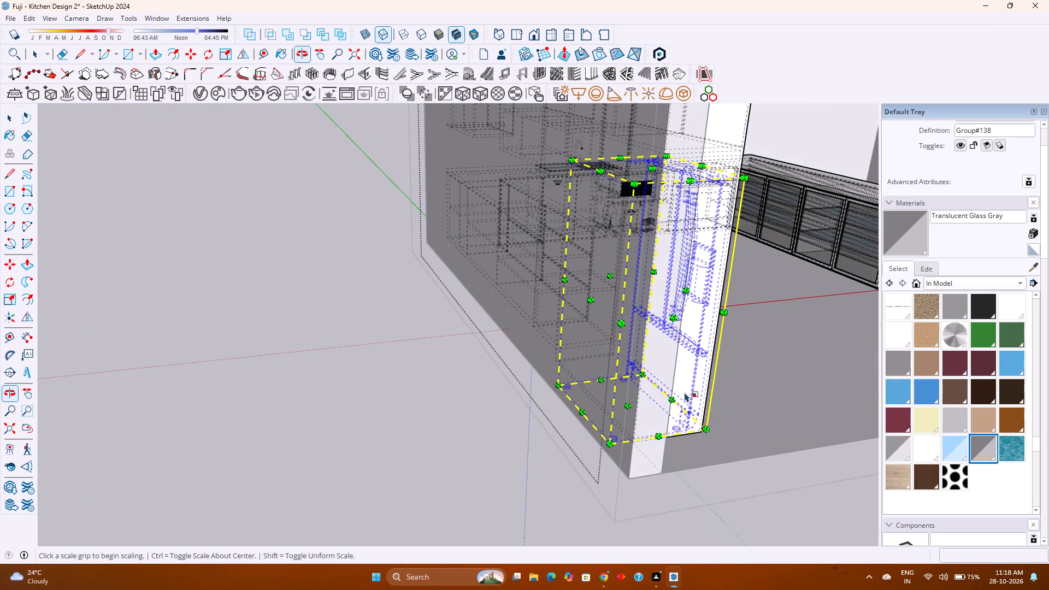
click(588, 302)
scroll(728, 369, up, 1)
middle_drag(728, 369, 497, 394)
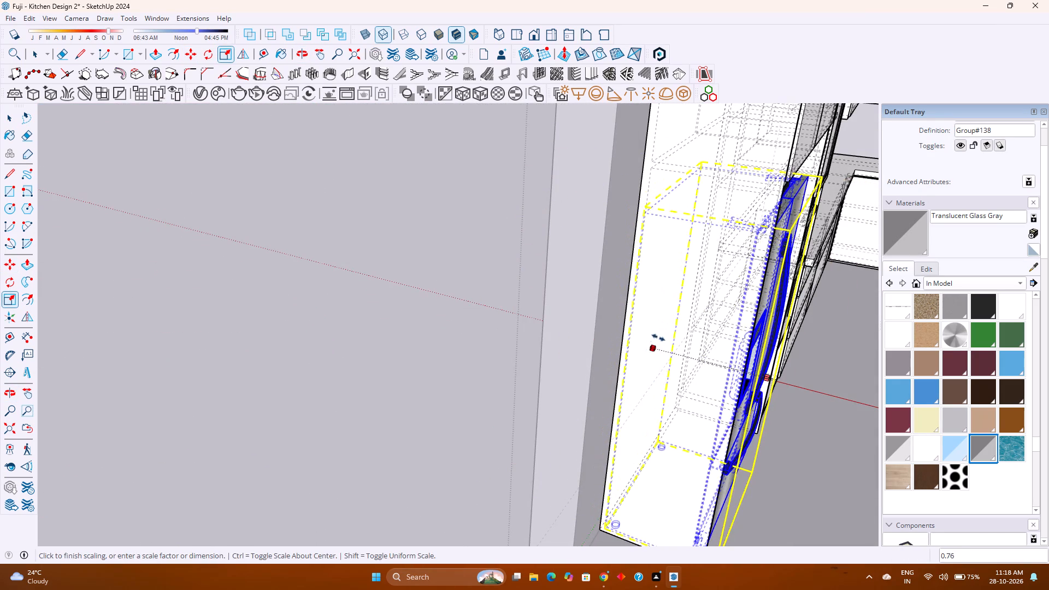
scroll(710, 356, up, 1)
middle_drag(710, 356, 461, 344)
middle_click(461, 344)
scroll(464, 344, down, 9)
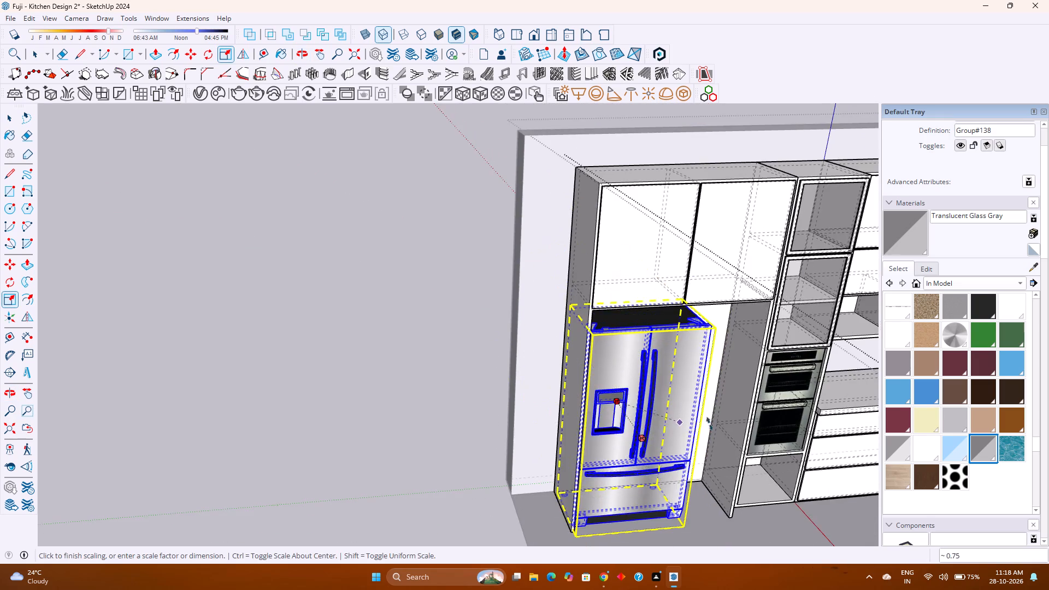
middle_drag(715, 424, 490, 386)
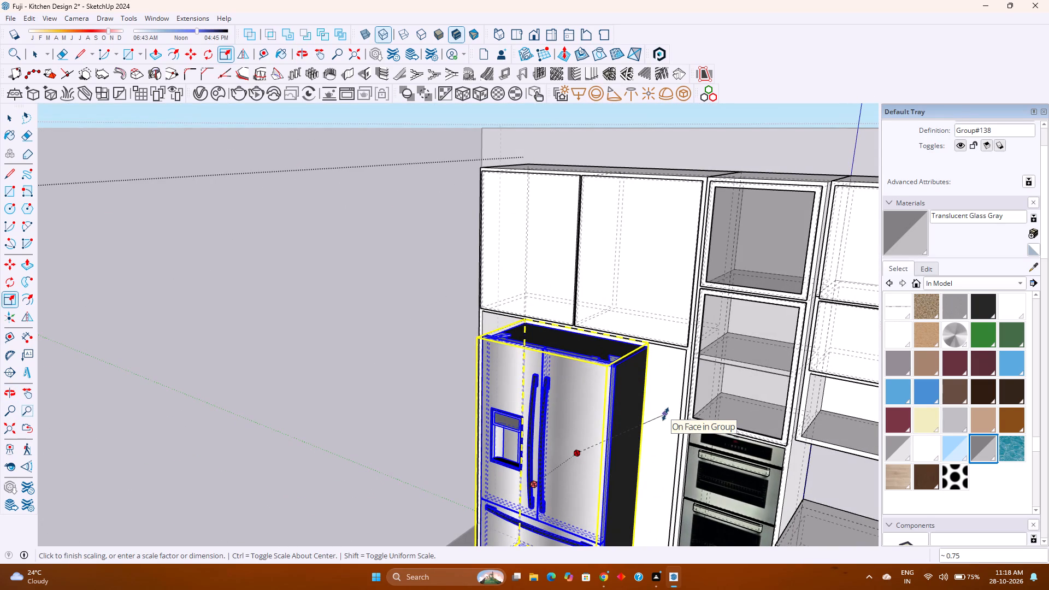
click(665, 414)
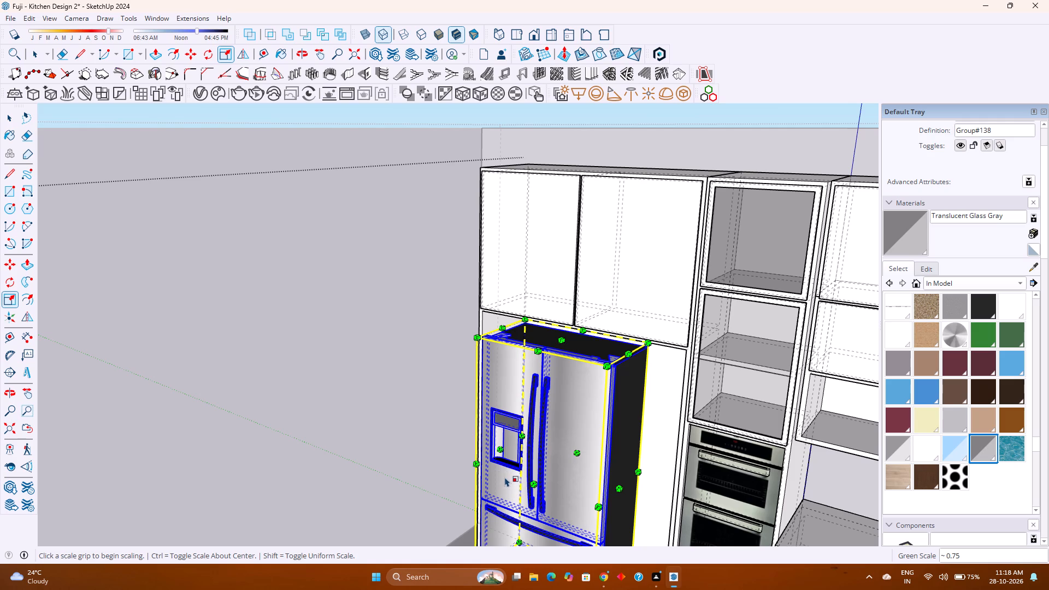
Scale the fridge's depth from its front to about 0.86, using the oven cabinet's front as reference.
shift+middle_drag(505, 473, 543, 406)
shift+middle_click(544, 404)
click(575, 418)
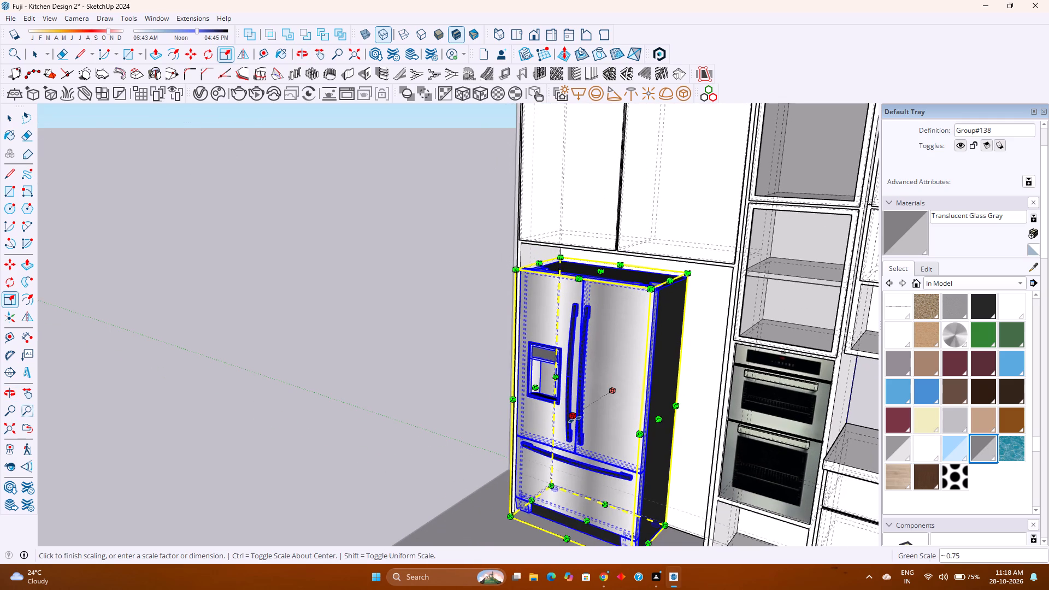
click(821, 384)
Scale the fridge's width and height to about 1.46 and 1.09, up to the opening's upper inner corner.
middle_drag(539, 435, 541, 436)
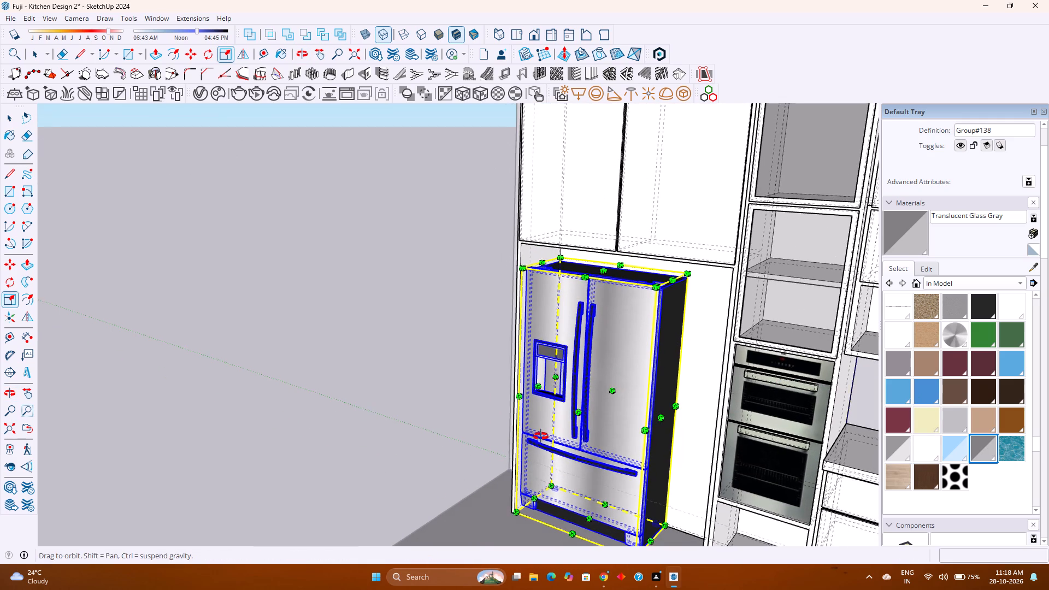
middle_drag(541, 436, 639, 456)
key(k)
middle_drag(573, 470, 742, 486)
middle_click(742, 486)
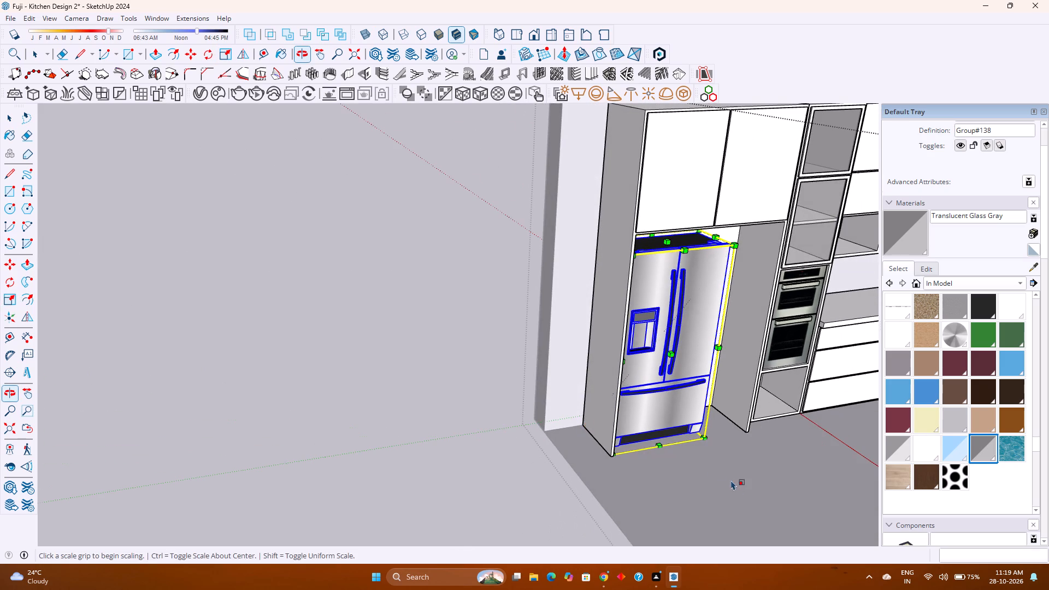
shift+middle_drag(662, 433, 569, 498)
shift+middle_click(567, 499)
scroll(630, 456, up, 3)
middle_drag(629, 455, 515, 430)
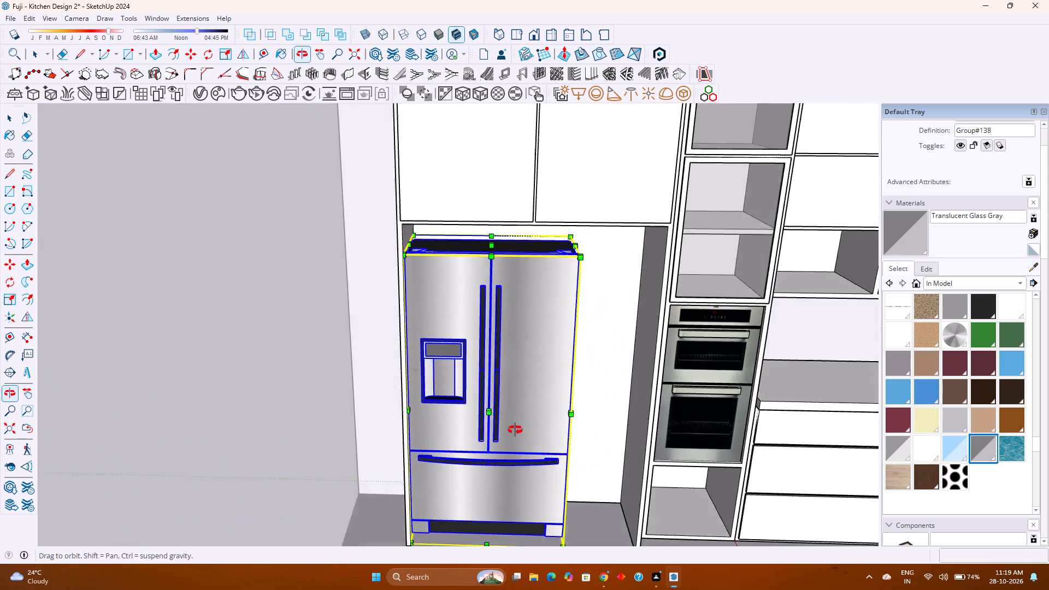
middle_drag(515, 430, 453, 409)
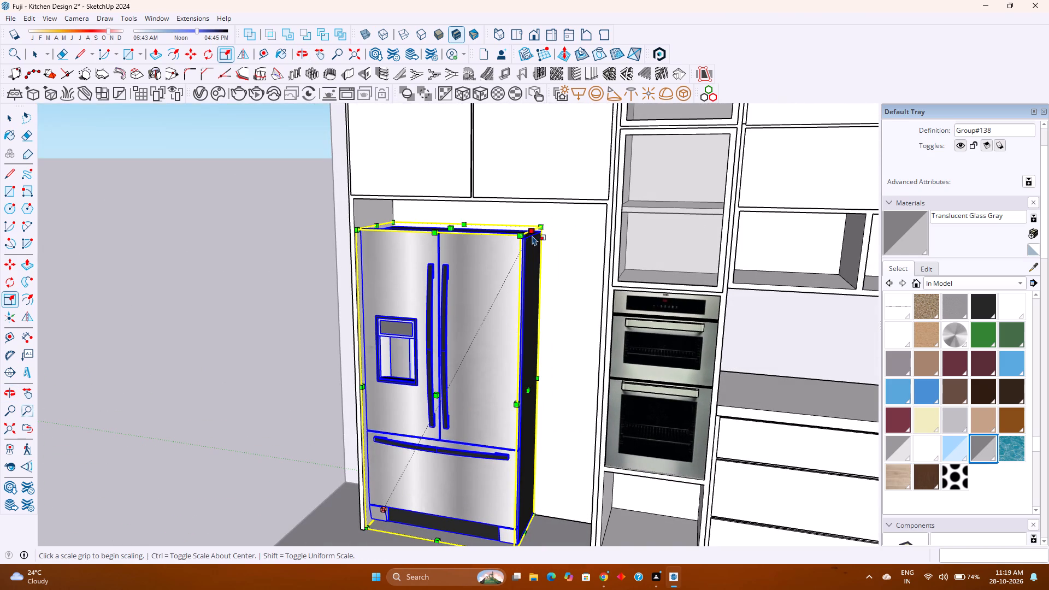
click(533, 232)
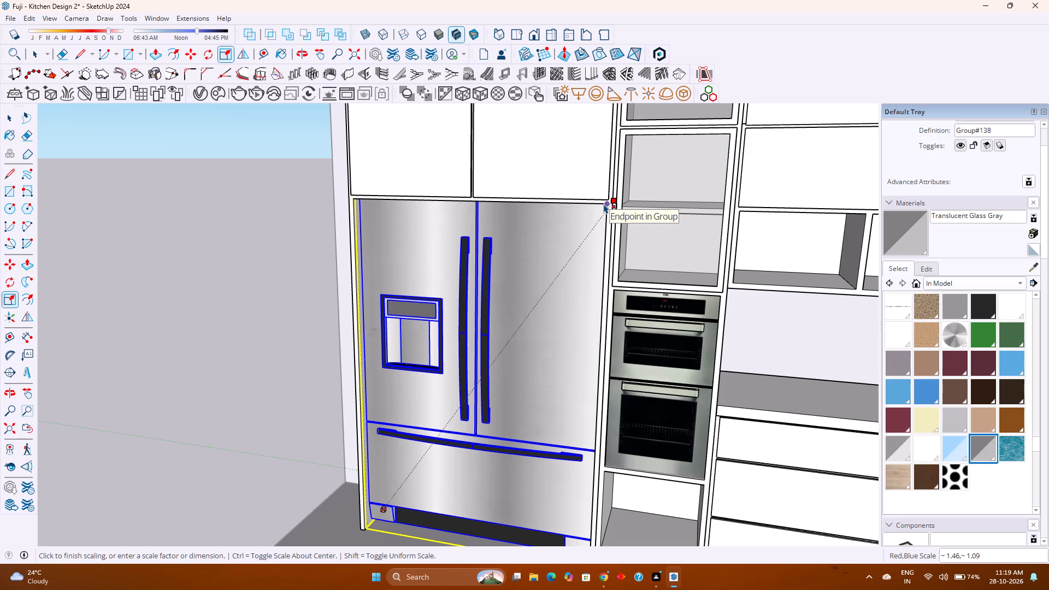
click(604, 204)
Flip the fridge left-to-right about its red-axis plane, moving the water dispenser to the door beside the oven cabinet.
scroll(514, 315, down, 2)
middle_drag(449, 350, 578, 364)
middle_click(579, 364)
scroll(579, 363, down, 2)
shift+middle_drag(576, 370, 515, 379)
middle_drag(506, 378, 565, 359)
middle_click(565, 359)
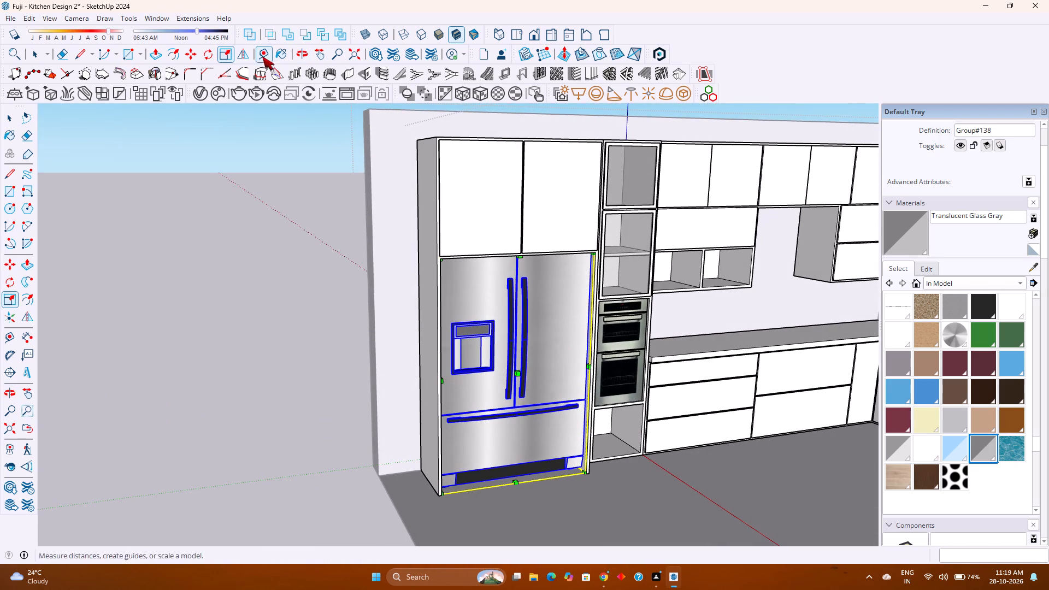
click(245, 54)
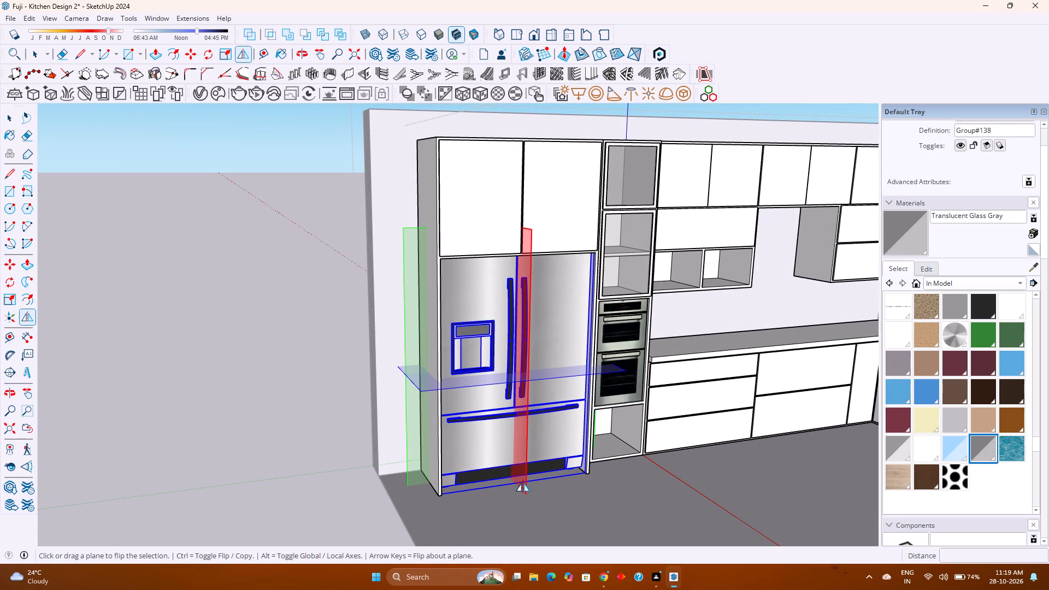
click(527, 481)
key(space)
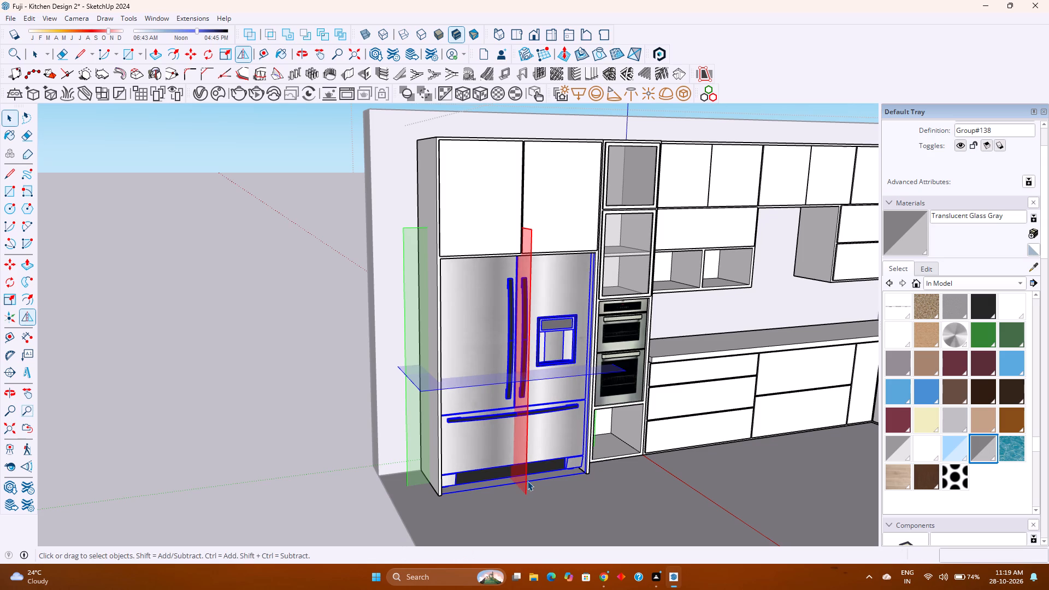
key(Escape)
Save the kitchen model with the fitted and flipped fridge.
scroll(527, 480, down, 2)
shift+middle_drag(623, 458, 545, 453)
middle_drag(539, 454, 629, 442)
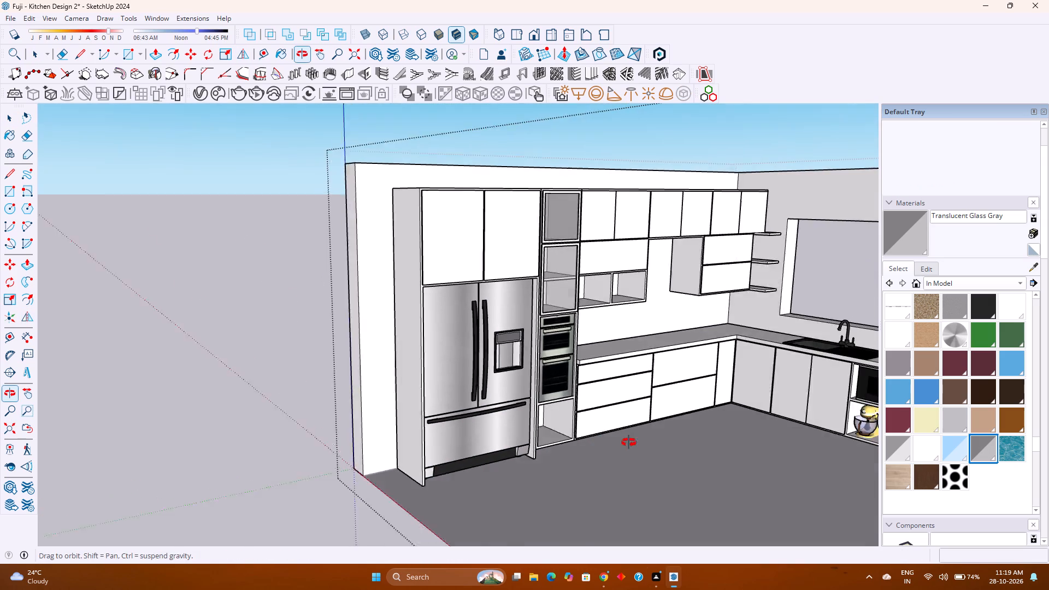
middle_drag(629, 442, 645, 437)
middle_click(645, 436)
key(ctrl+s)
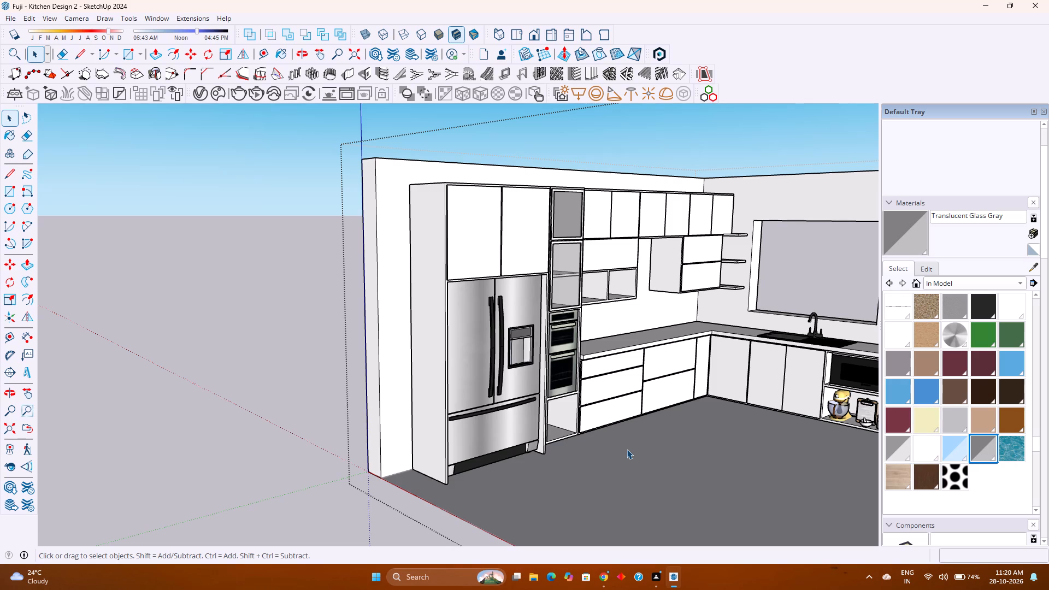
Examine the overall kitchen layout, from the fridge and oven wall around to the sink run and peninsula.
scroll(438, 365, down, 2)
scroll(549, 387, down, 3)
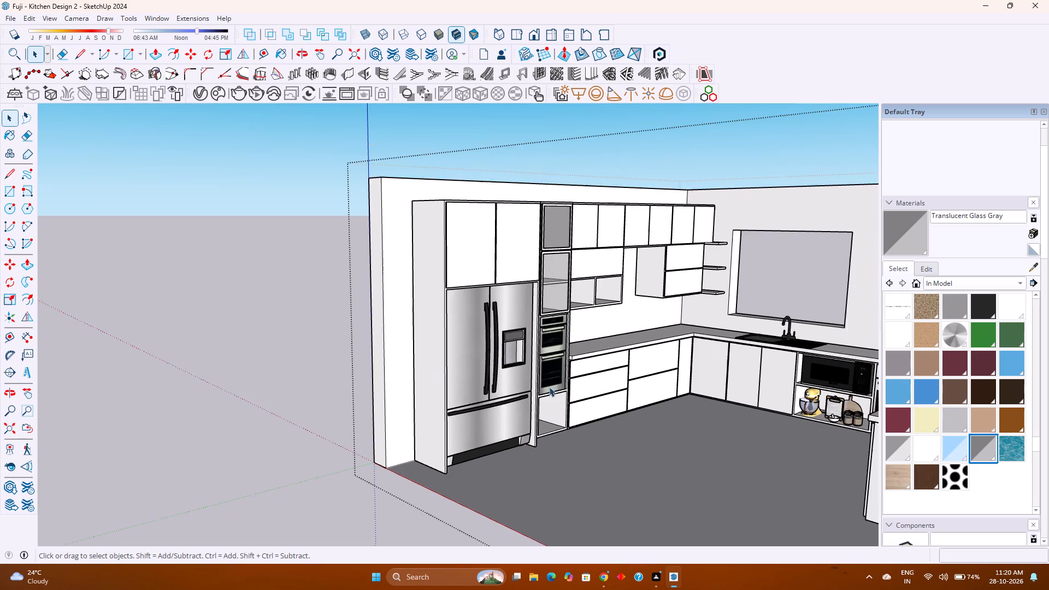
shift+middle_drag(588, 409, 485, 388)
scroll(534, 402, up, 1)
middle_drag(534, 402, 583, 439)
middle_click(584, 439)
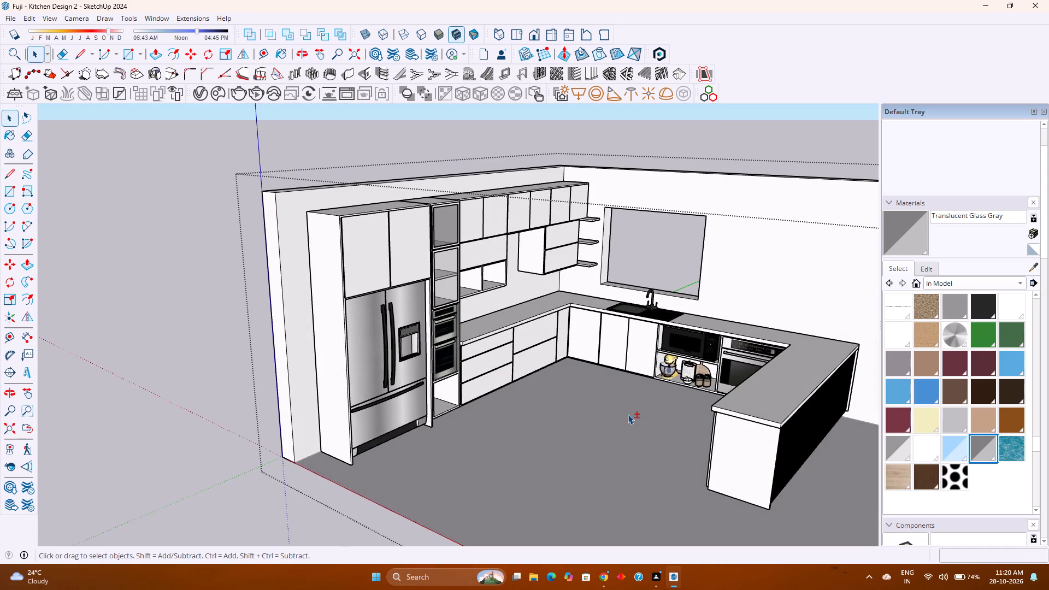
shift+middle_drag(628, 414, 504, 411)
shift+middle_click(504, 411)
Save the kitchen model again.
key(ctrl+s)
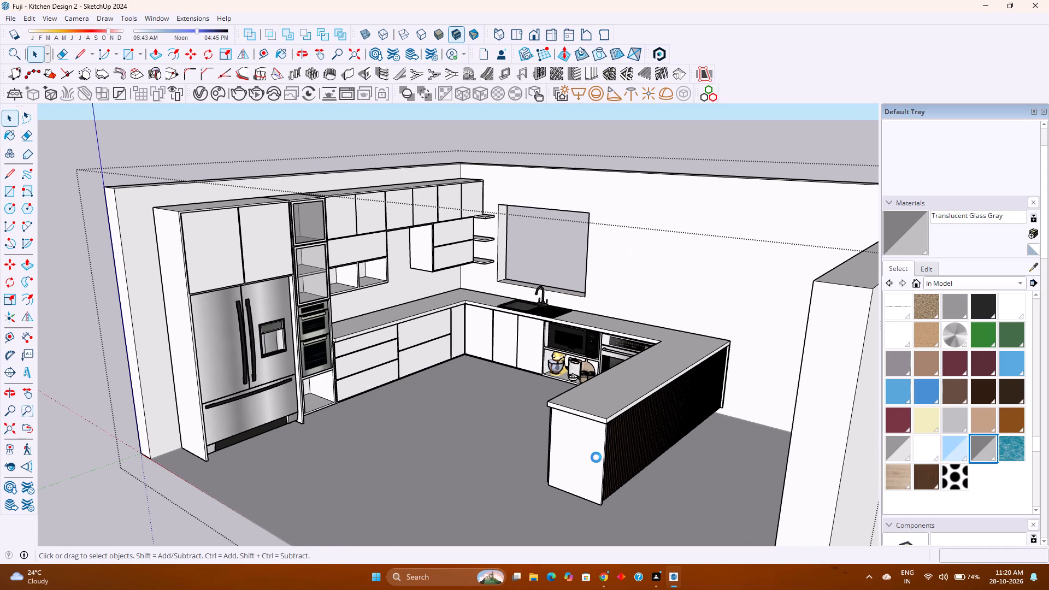
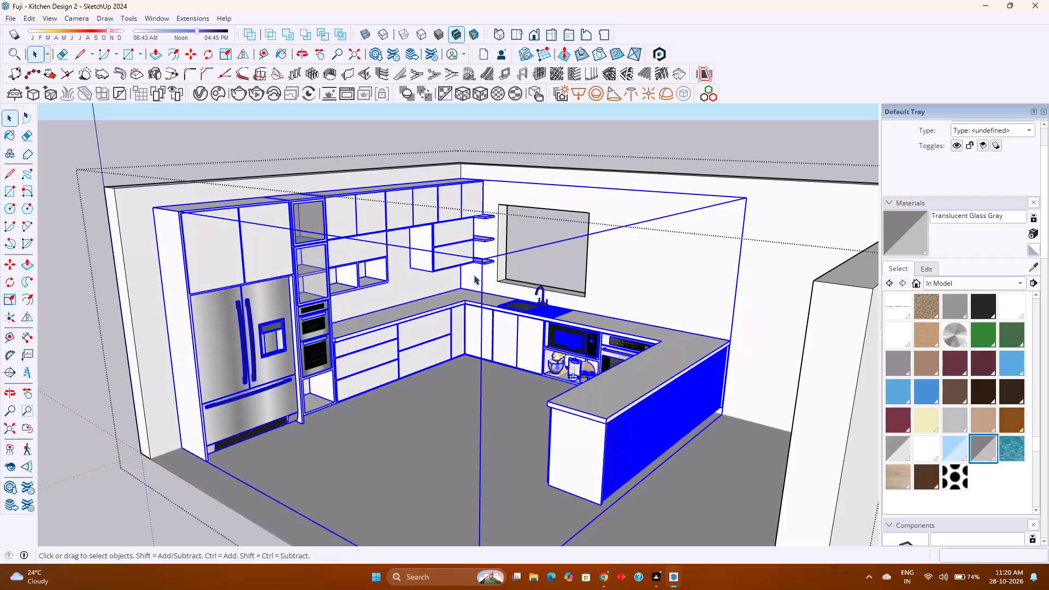
Examine the kitchen layout from the peninsula and sink run around to the drawer run and the oven cabinet's open lower compartment.
click(474, 275)
click(606, 421)
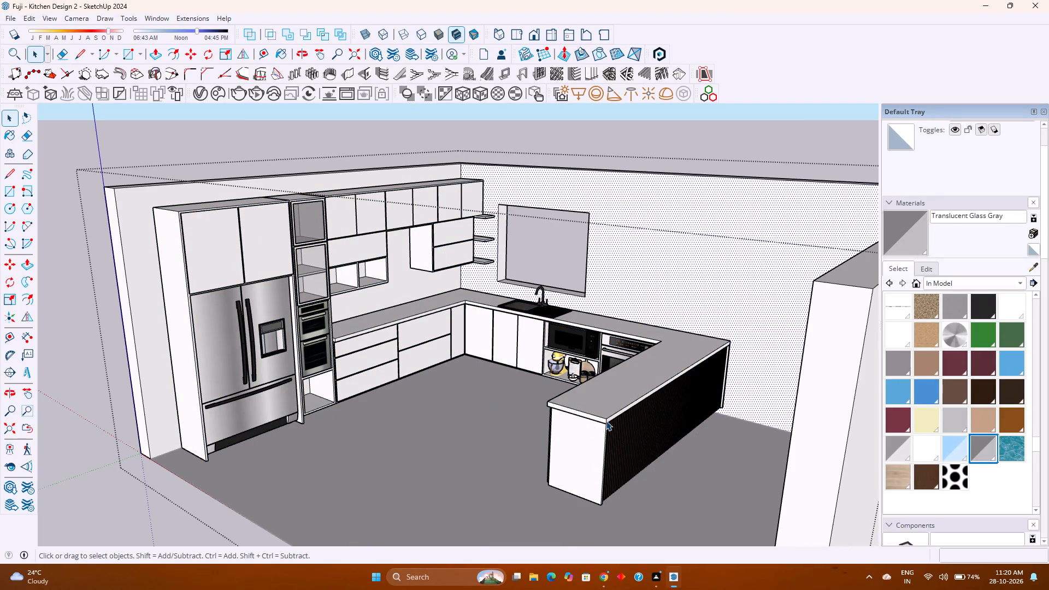
double_click(600, 417)
middle_drag(600, 417, 735, 408)
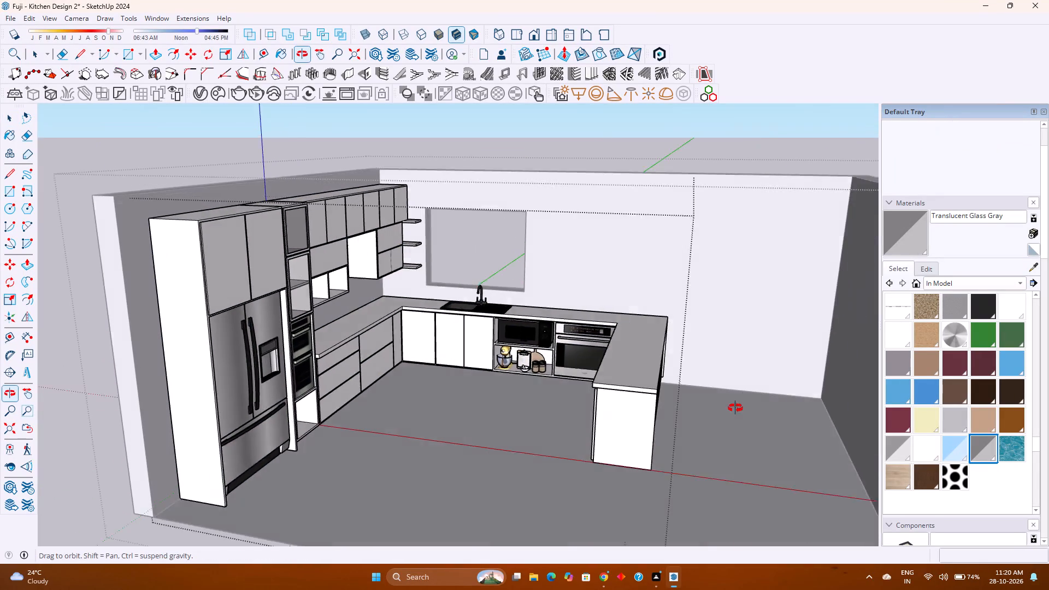
middle_drag(735, 408, 750, 404)
middle_click(750, 404)
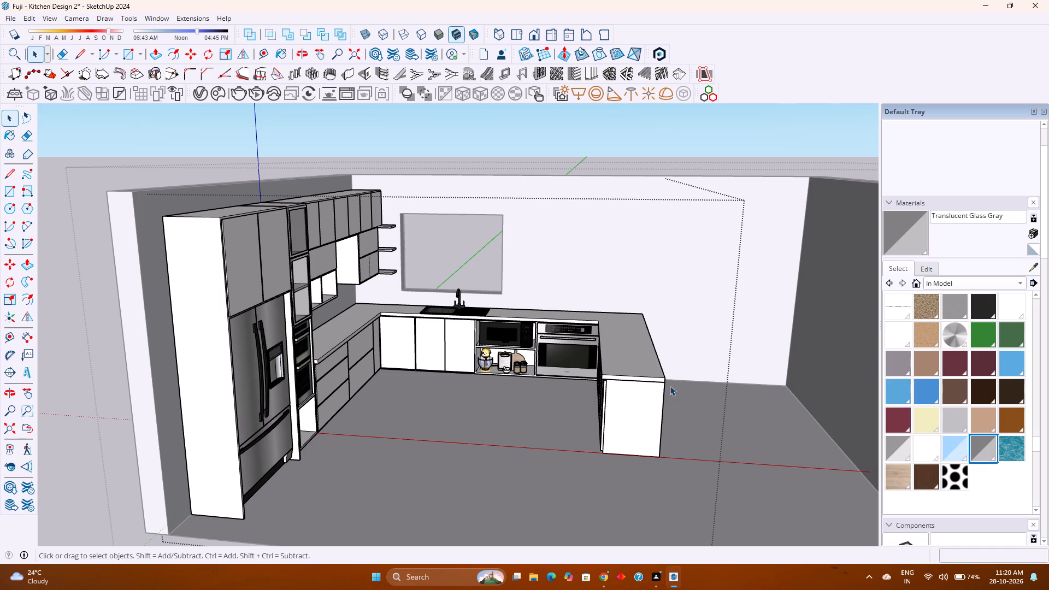
scroll(535, 316, up, 5)
scroll(573, 308, down, 2)
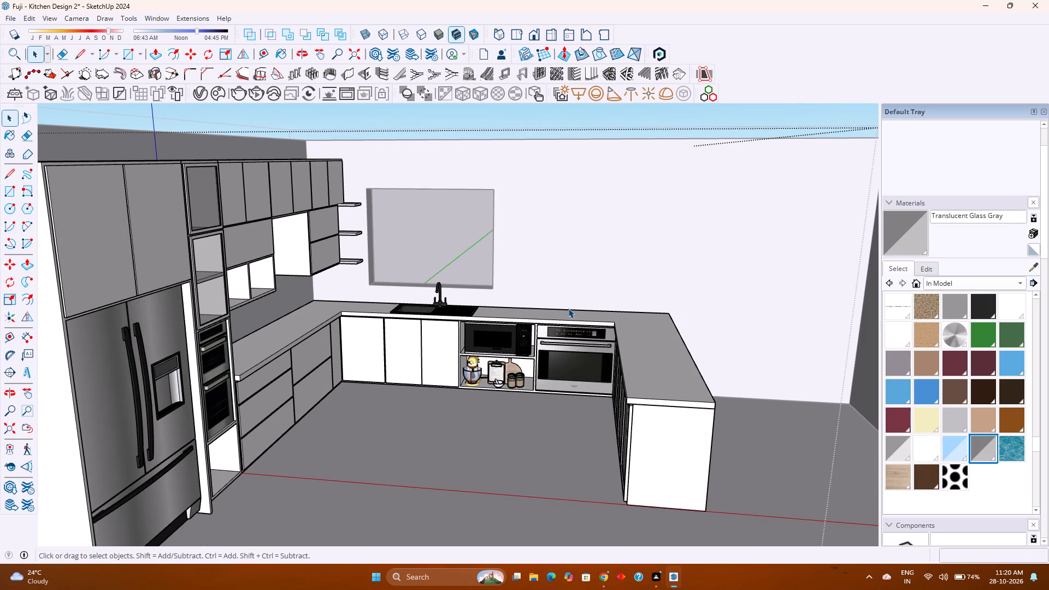
shift+middle_drag(340, 447, 364, 428)
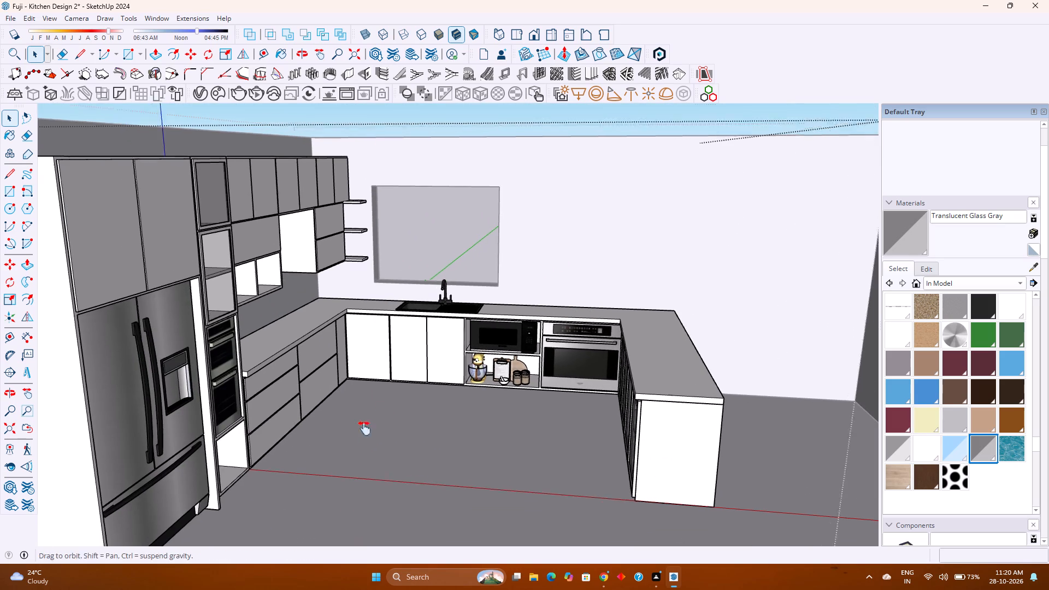
shift+middle_drag(364, 428, 412, 392)
middle_drag(421, 396, 286, 408)
middle_click(286, 408)
middle_click(286, 408)
shift+middle_drag(280, 405, 432, 442)
shift+middle_click(432, 442)
scroll(445, 372, up, 1)
shift+middle_drag(463, 359, 340, 493)
shift+middle_click(340, 493)
scroll(369, 413, up, 5)
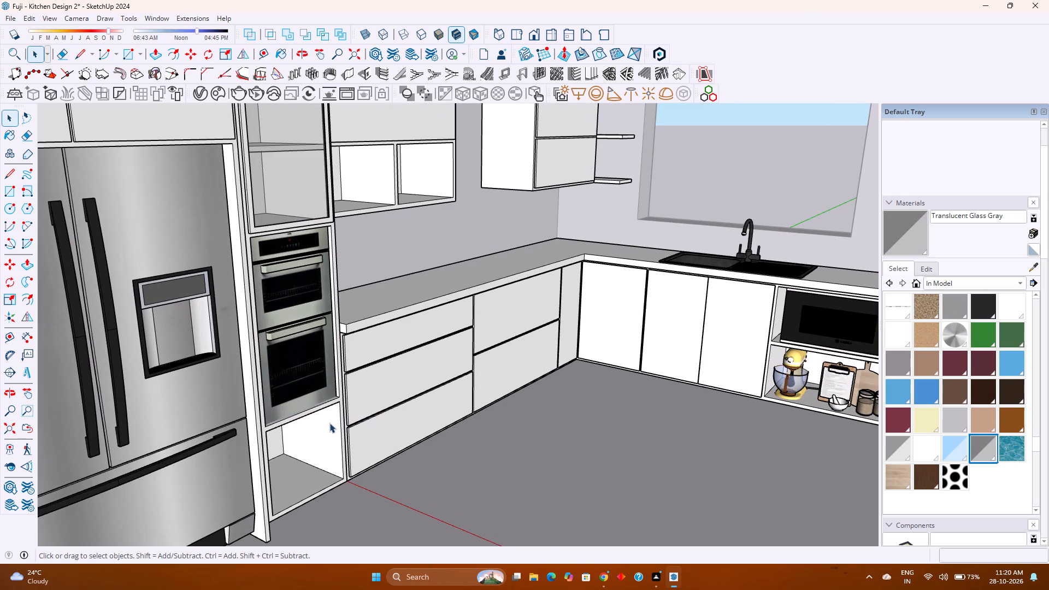
scroll(298, 411, up, 2)
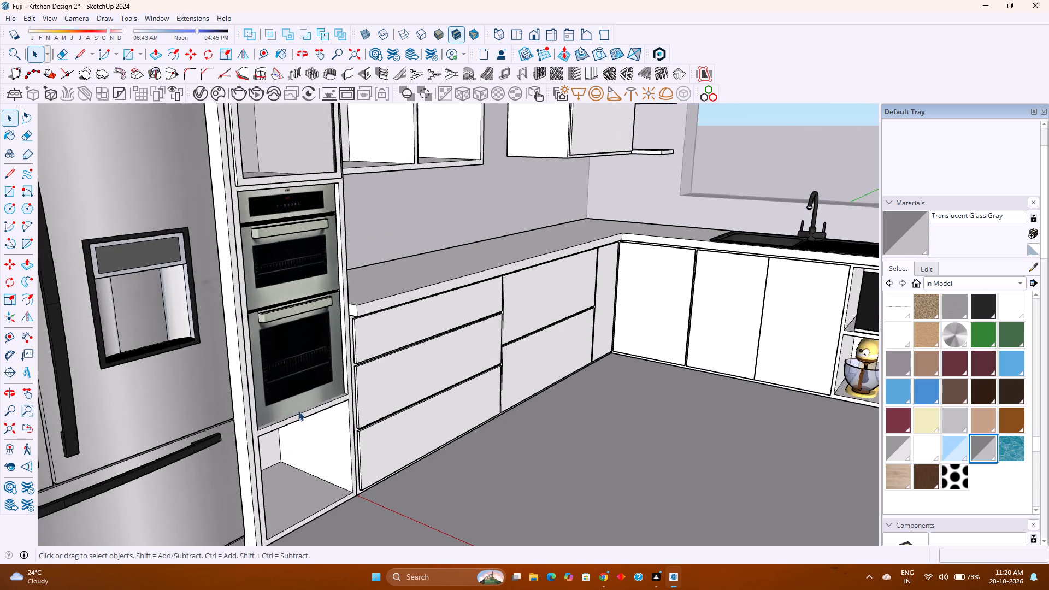
scroll(298, 410, up, 3)
scroll(299, 410, down, 3)
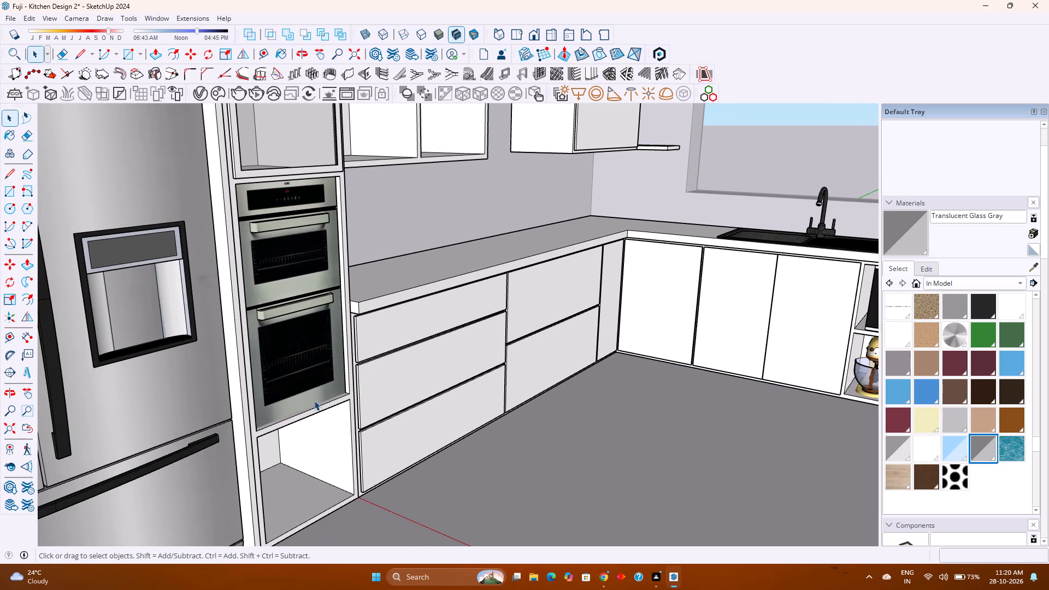
middle_drag(448, 410, 386, 429)
middle_click(386, 429)
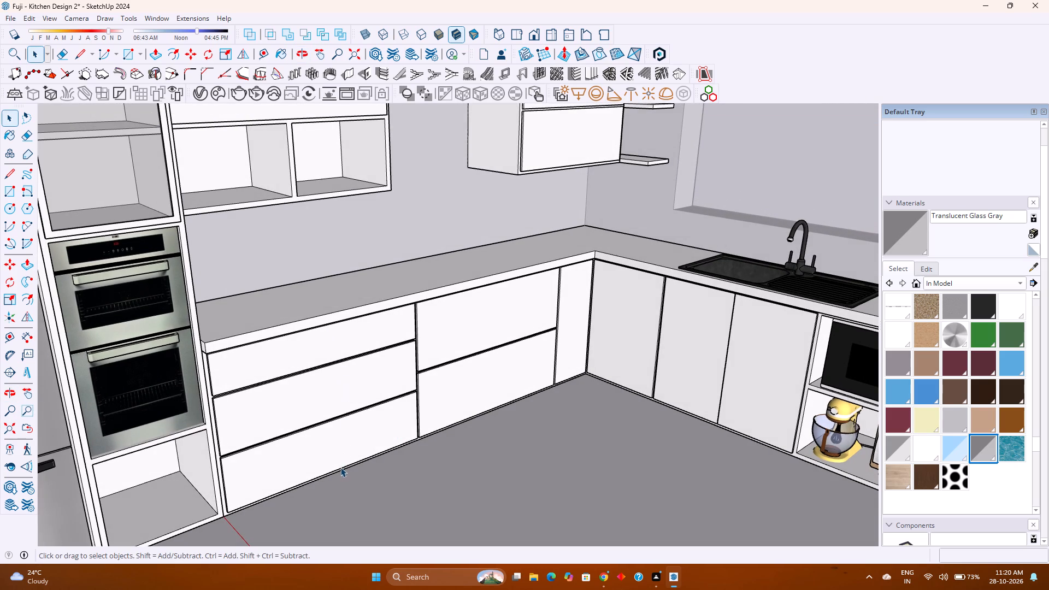
shift+middle_drag(328, 425, 412, 376)
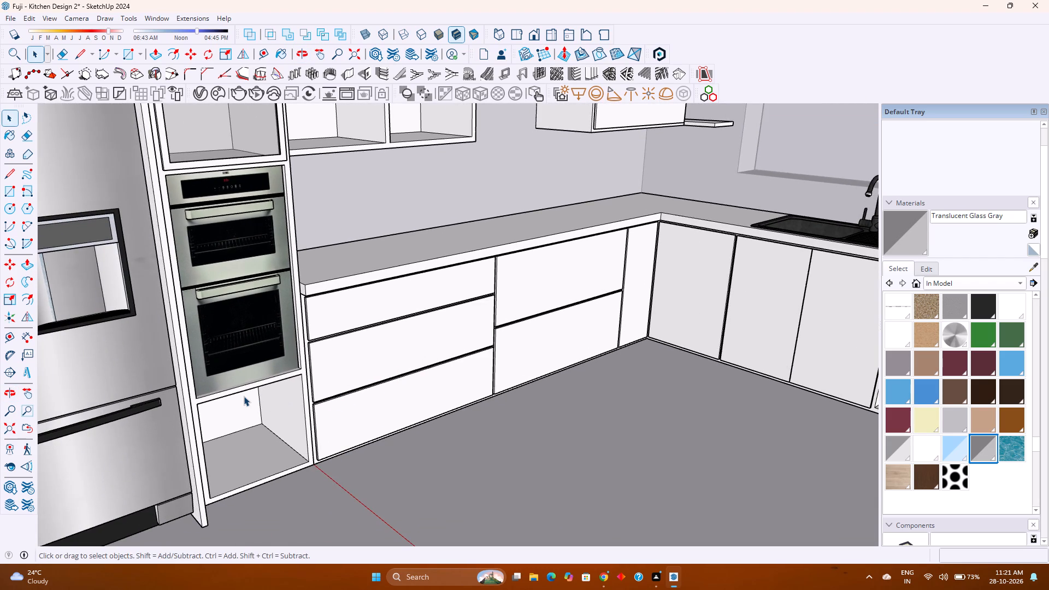
Inside the oven cabinet, draw a rectangle covering the open compartment below the ovens and make it a group.
double_click(246, 388)
scroll(246, 388, up, 2)
scroll(246, 388, down, 3)
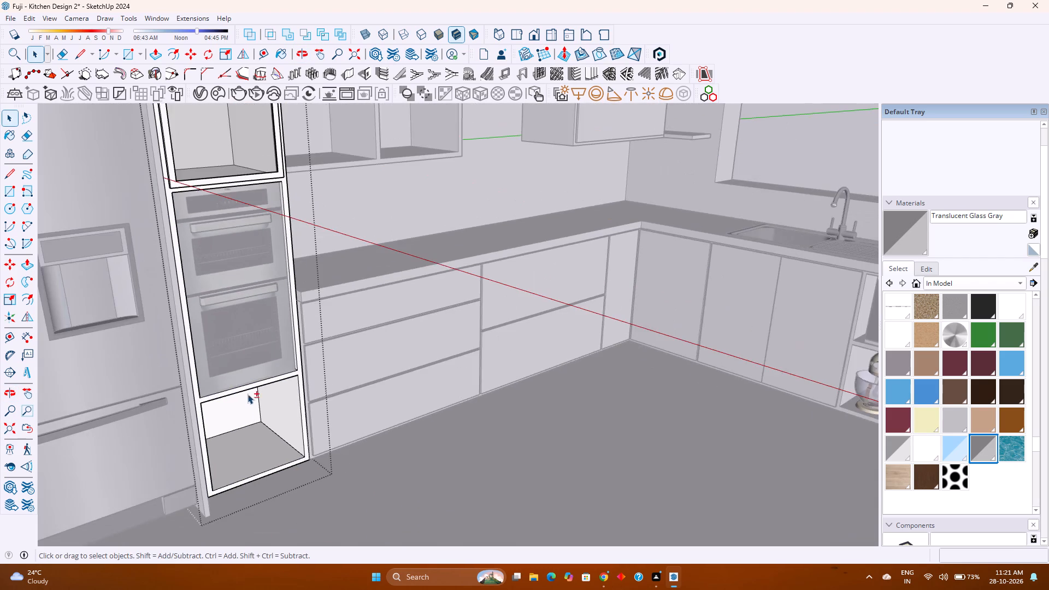
shift+middle_drag(260, 417, 334, 377)
shift+scroll(358, 379, up, 1)
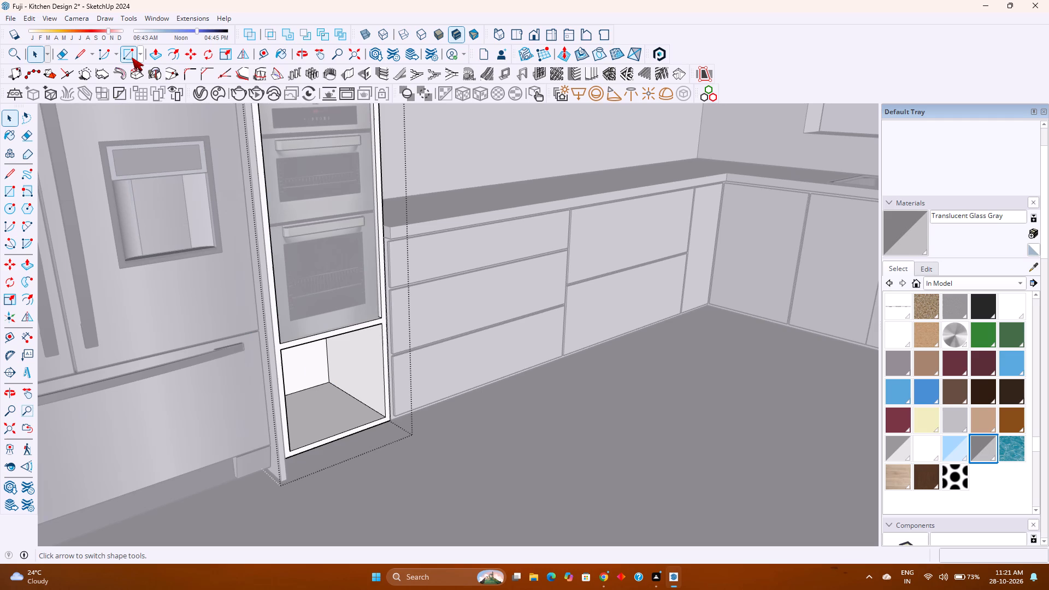
click(132, 58)
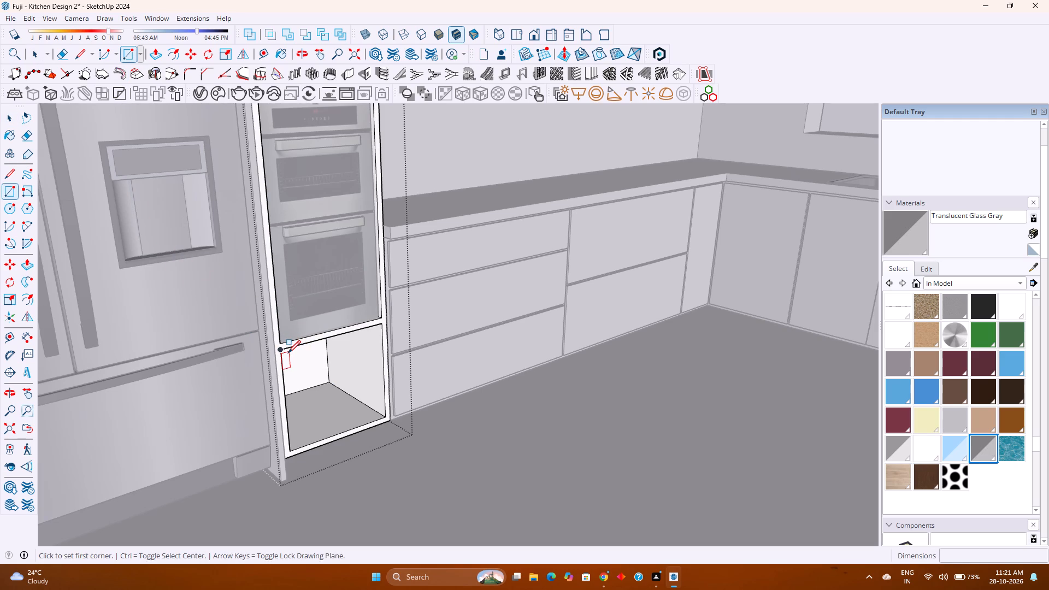
click(281, 350)
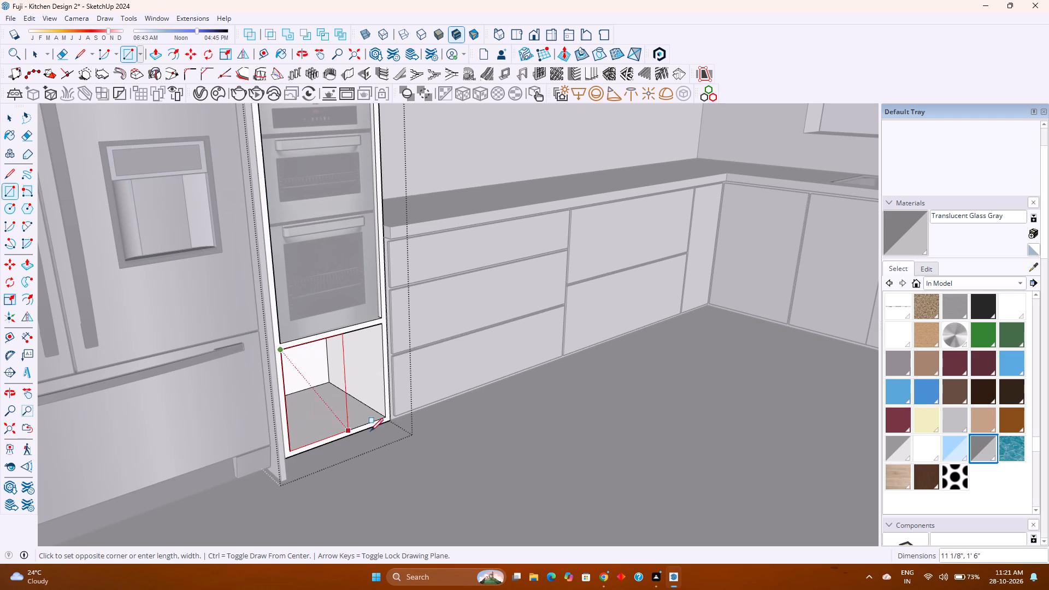
click(384, 420)
key(space)
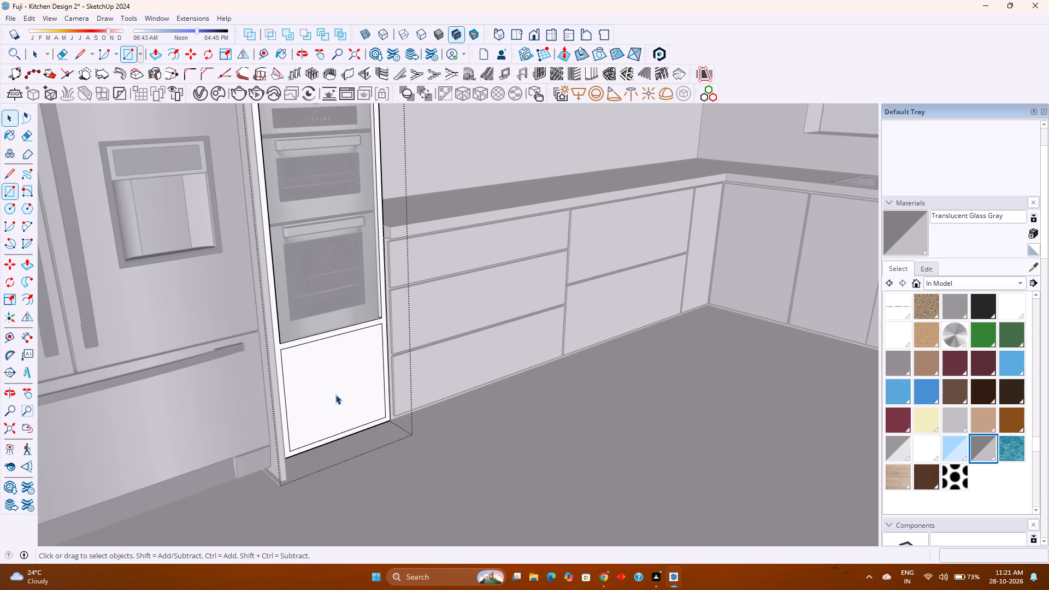
double_click(335, 394)
right_click(335, 394)
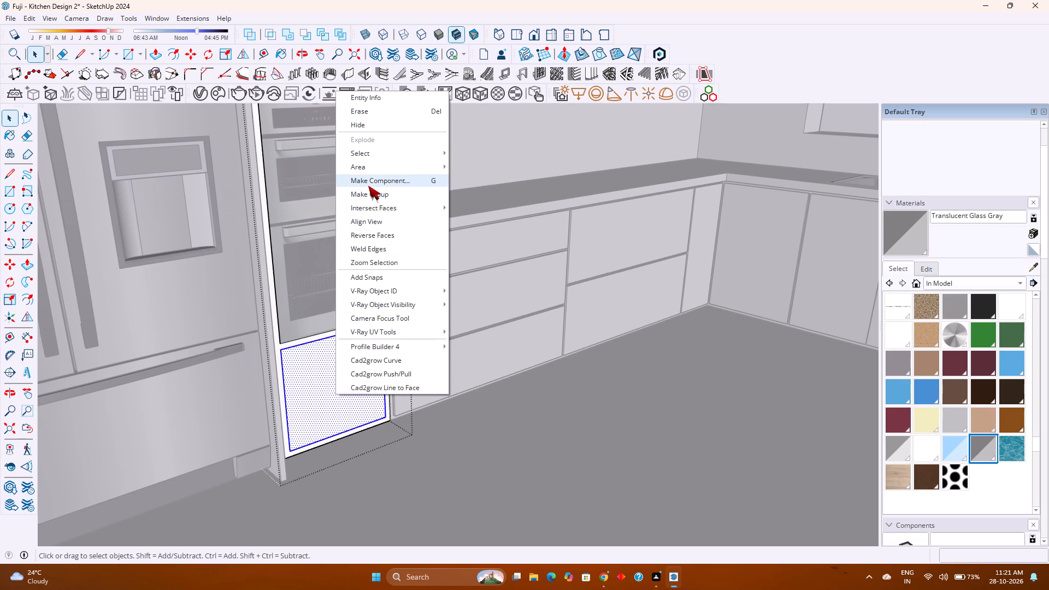
click(374, 192)
Open the new panel group and Push/Pull its face outward 1/2" to form the front's thickness.
double_click(351, 361)
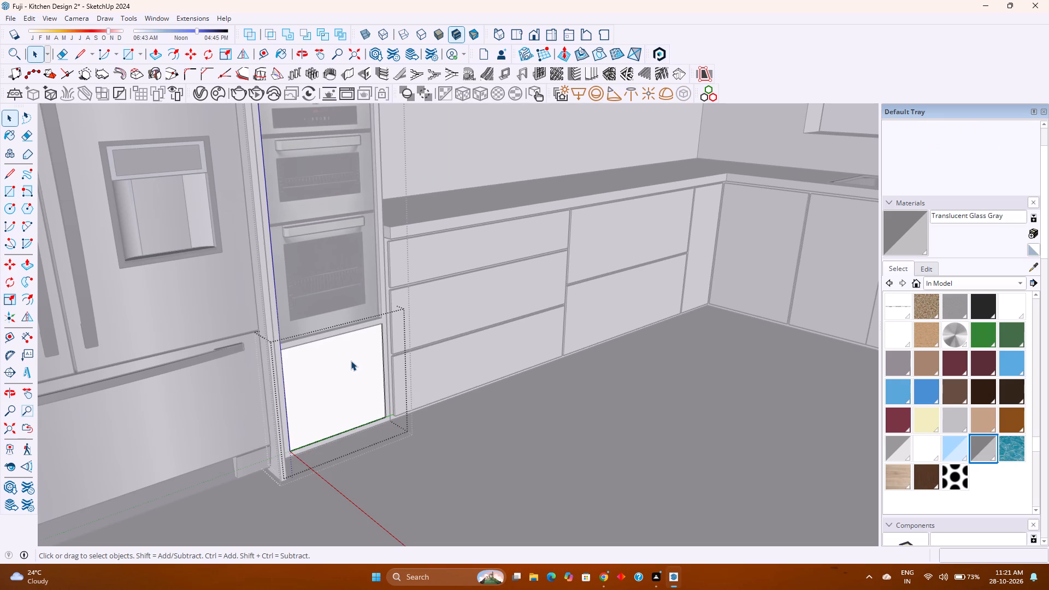
key(p)
click(351, 361)
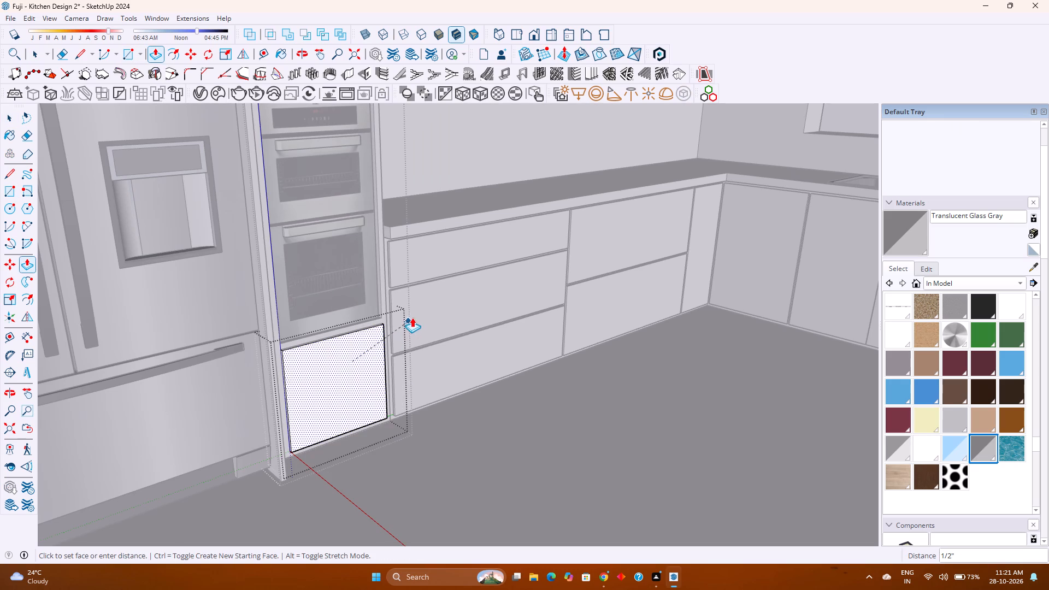
click(412, 316)
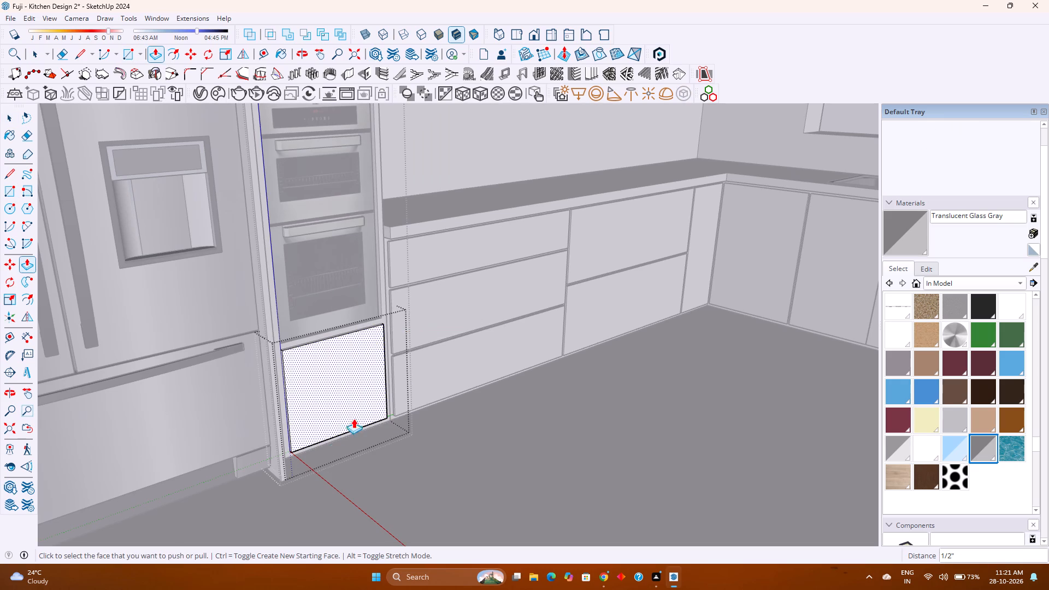
Extend the panel's fridge-side edge outward by the same 1/2" so it overlaps the cabinet frame.
scroll(303, 435, up, 2)
scroll(285, 328, up, 10)
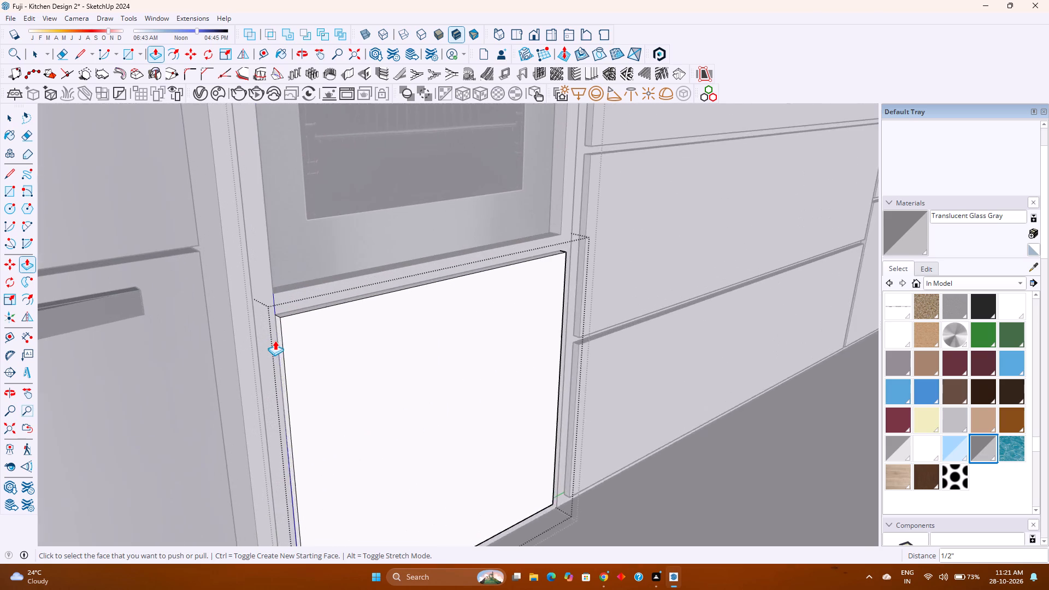
scroll(275, 340, up, 1)
click(278, 338)
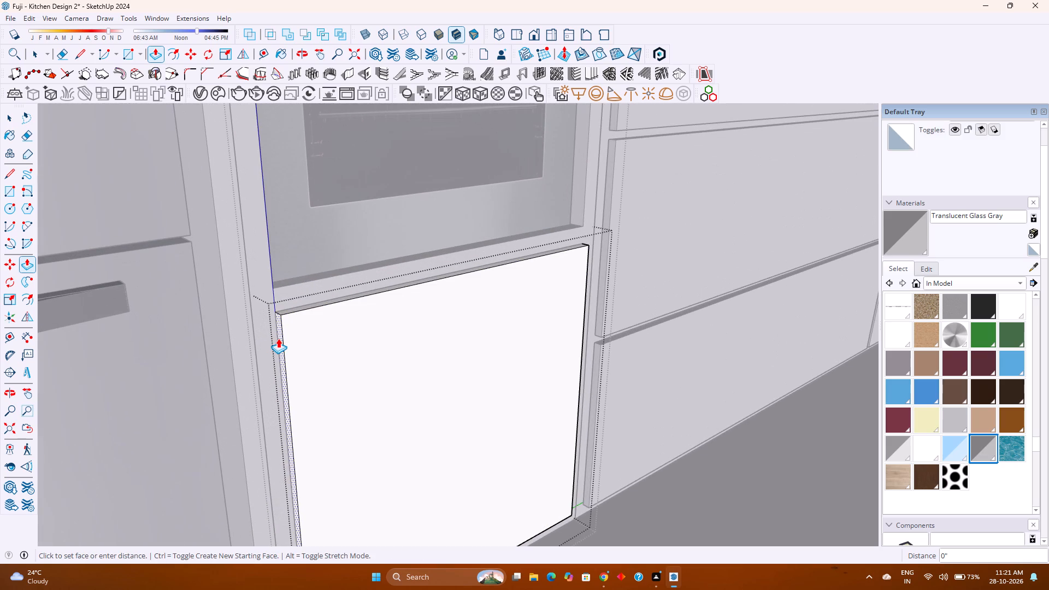
double_click(279, 338)
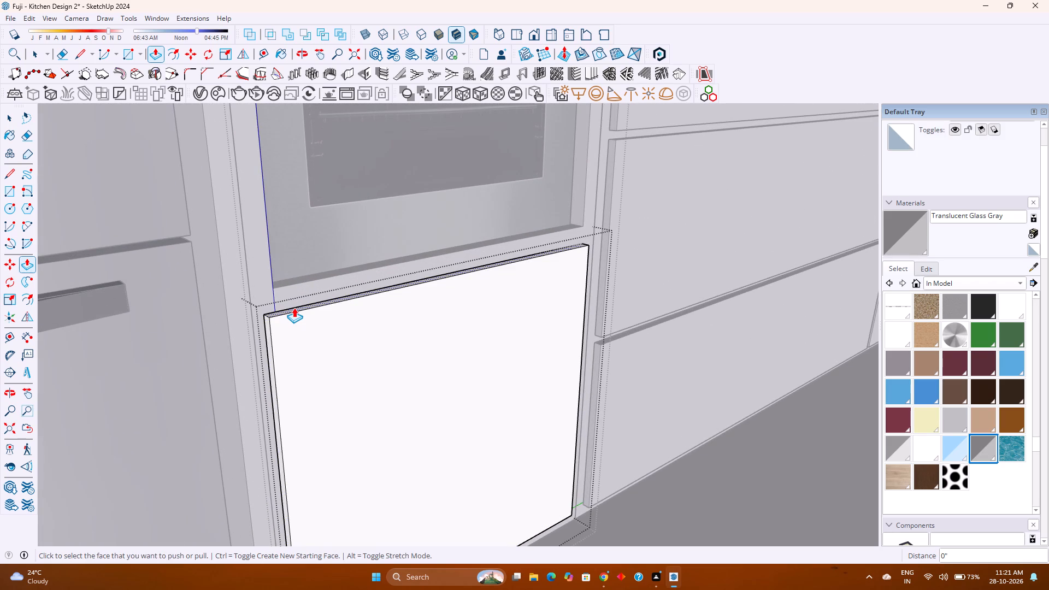
Extend the panel's top edge upward by 0.5" toward the ovens, undoing the first trial pull.
click(294, 308)
double_click(296, 309)
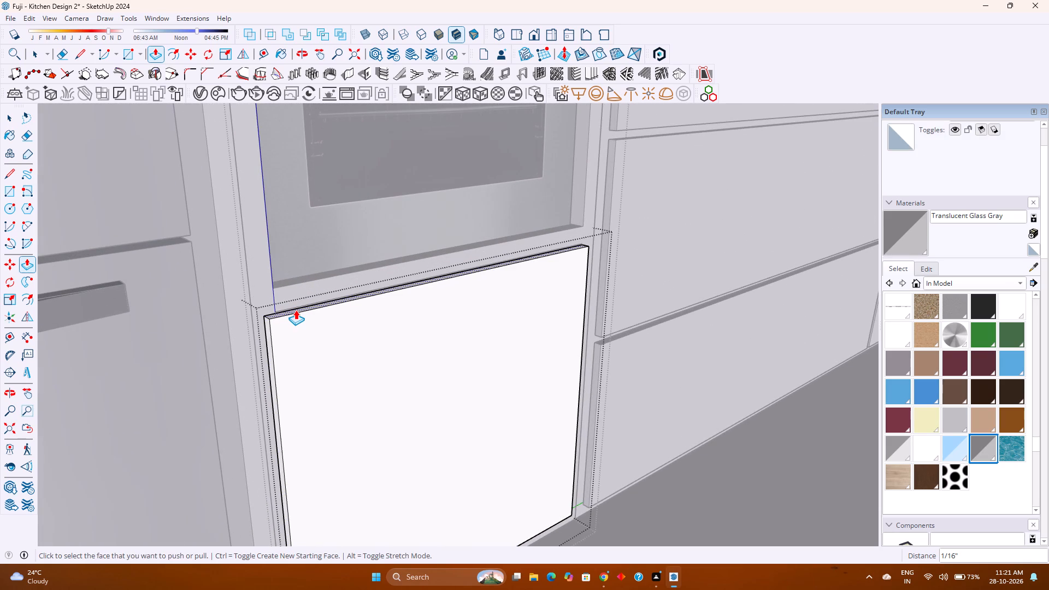
key(ctrl+z)
click(296, 310)
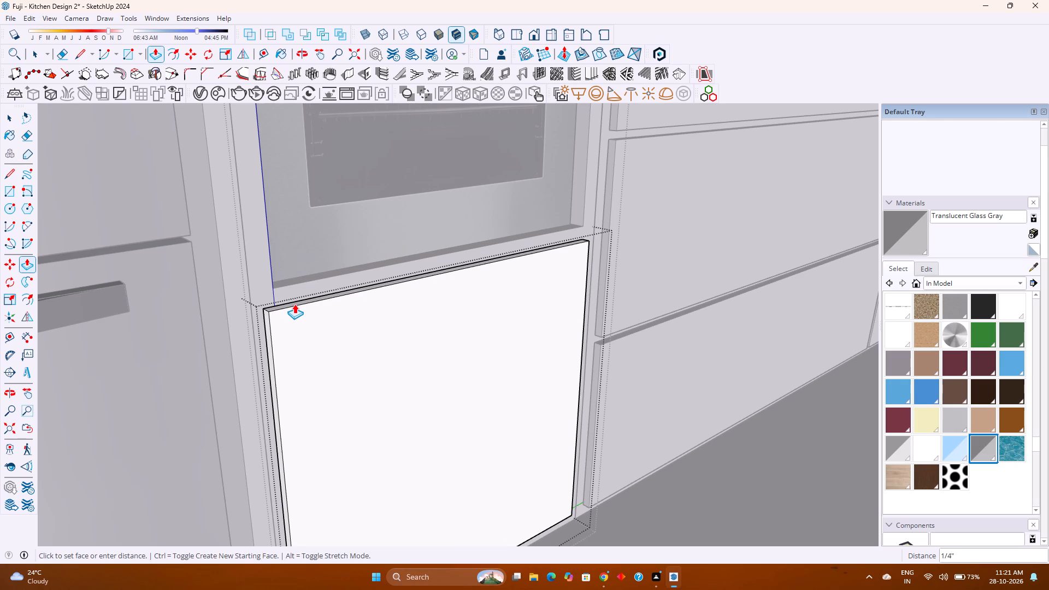
text(0.)
key(5)
key(Return)
Extend the panel's edge beside the drawer run outward by the same 1/2".
middle_drag(412, 378, 260, 357)
middle_click(260, 357)
scroll(257, 357, down, 2)
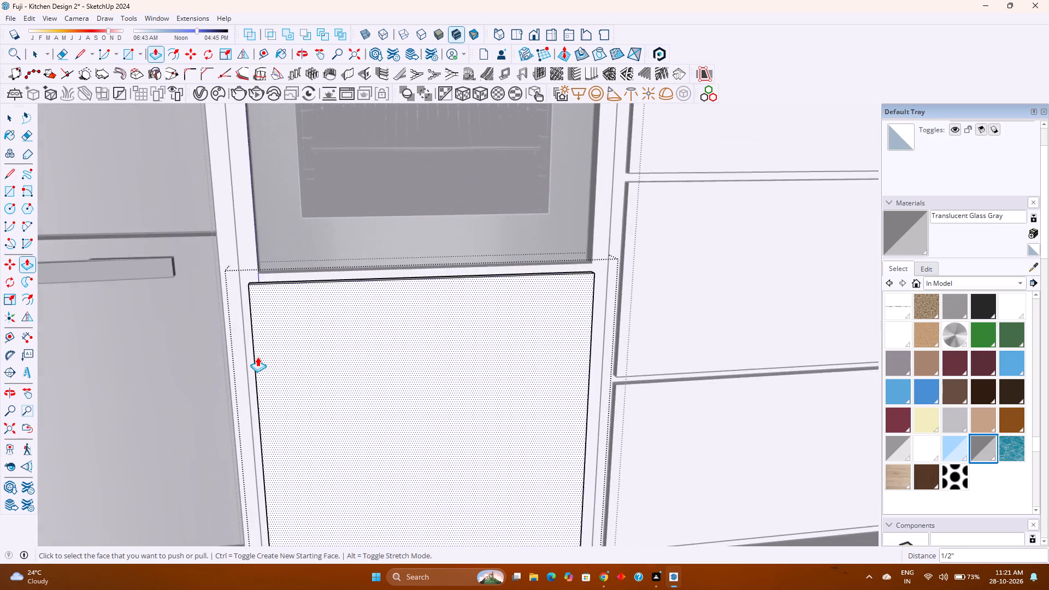
scroll(257, 357, down, 1)
middle_drag(425, 370, 204, 357)
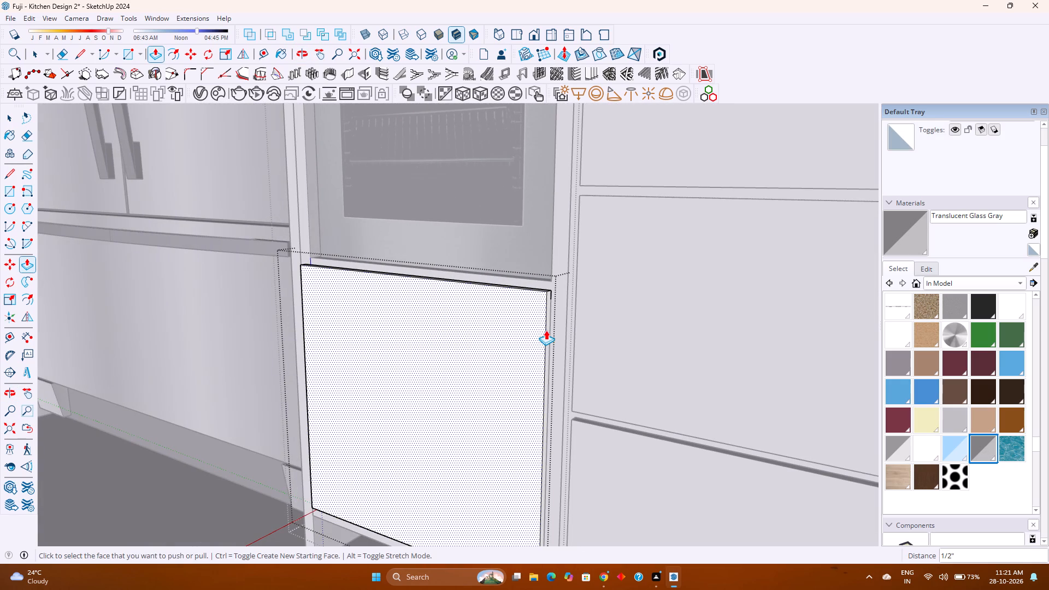
double_click(549, 327)
scroll(545, 329, down, 3)
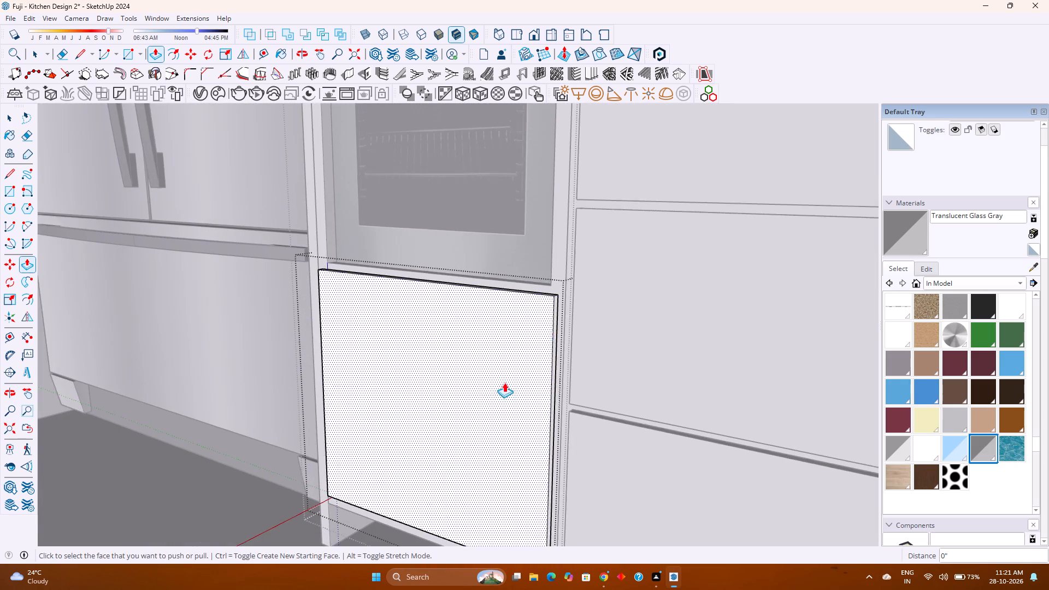
Extend the panel's bottom edge downward to line up with the bottom of the adjacent drawer fronts.
middle_drag(490, 397, 644, 374)
middle_click(644, 374)
scroll(600, 383, down, 3)
middle_drag(516, 437, 689, 355)
middle_click(689, 355)
scroll(521, 506, up, 2)
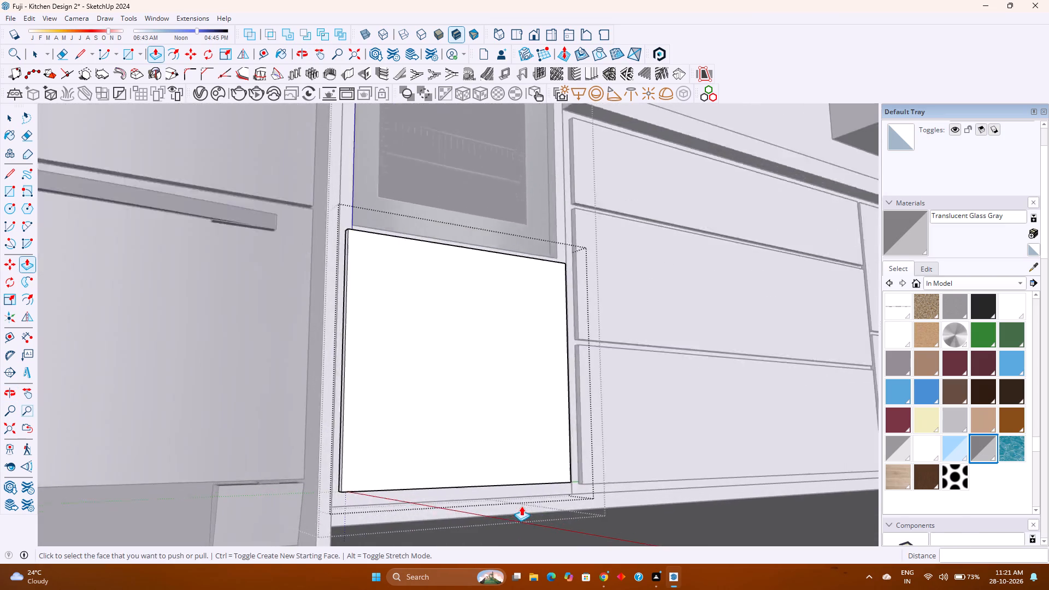
scroll(521, 506, up, 3)
middle_drag(533, 488, 539, 451)
middle_click(539, 451)
scroll(545, 476, up, 9)
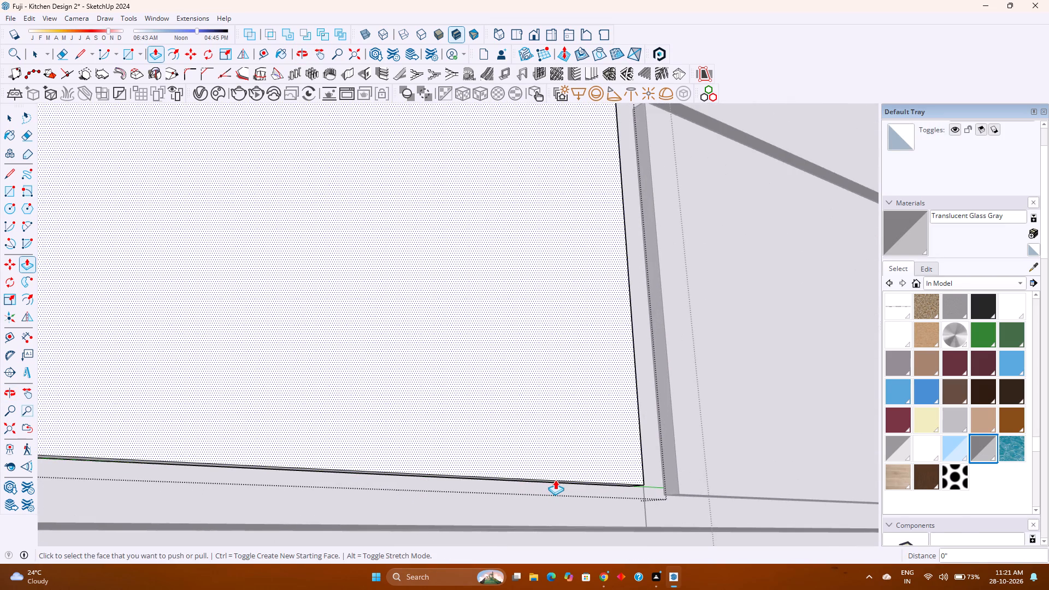
scroll(561, 483, up, 4)
click(567, 482)
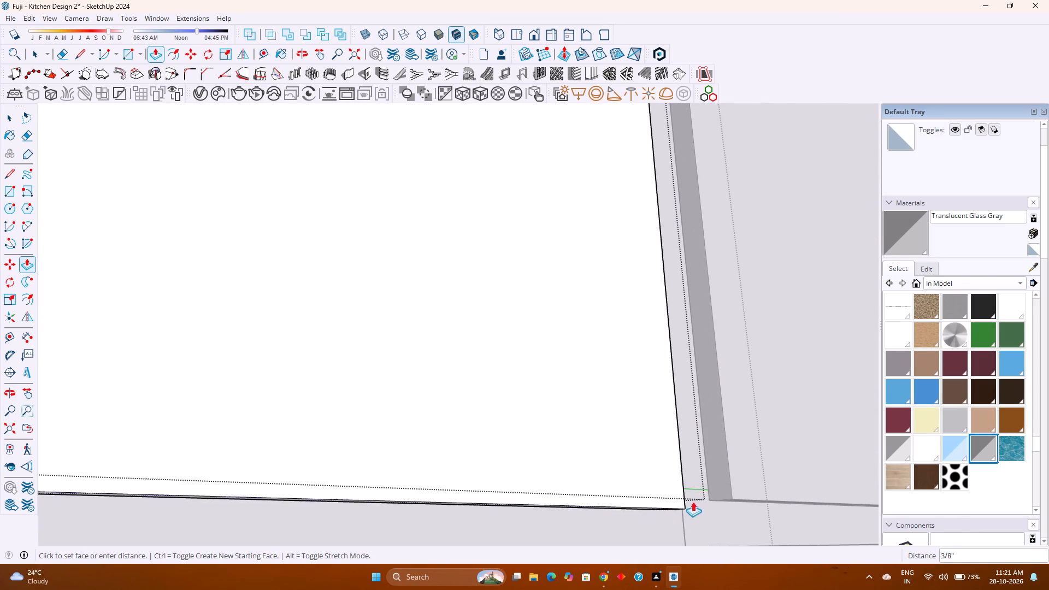
click(730, 499)
scroll(682, 499, up, 3)
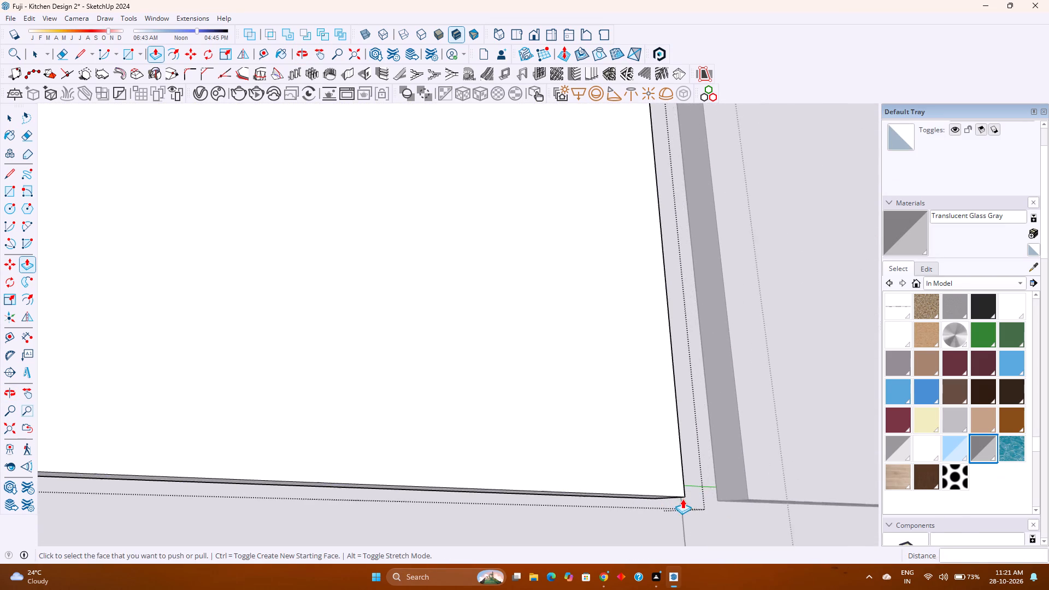
middle_drag(682, 499, 556, 516)
middle_click(556, 516)
scroll(703, 470, down, 12)
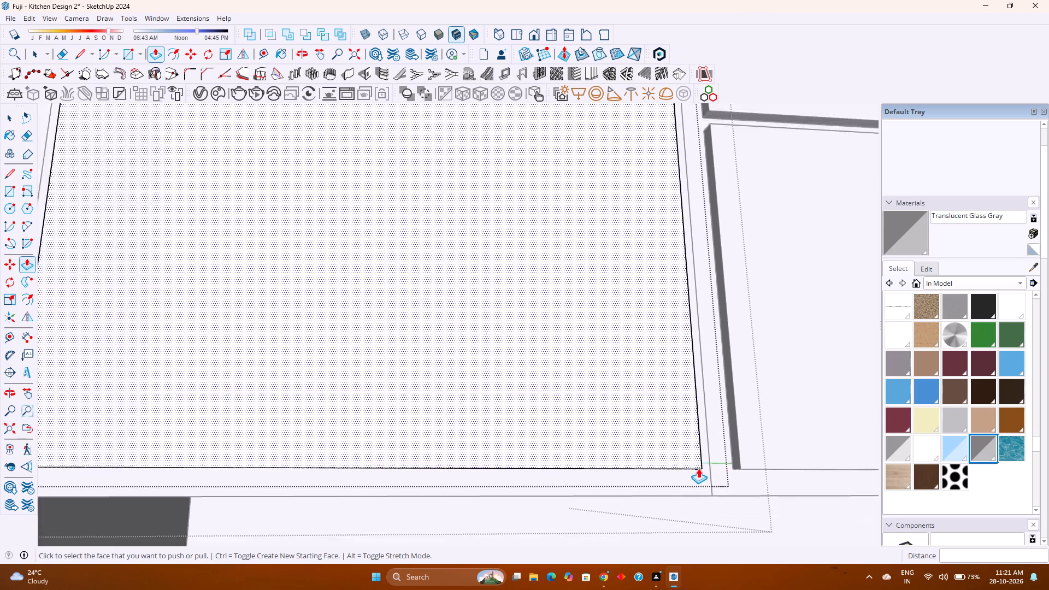
Leave the panel and cabinet groups and examine the new front beside the fridge, ovens and drawer run.
key(space)
scroll(679, 468, down, 3)
key(Escape)
scroll(676, 468, down, 8)
middle_drag(643, 460, 738, 552)
scroll(708, 489, down, 2)
shift+middle_drag(710, 479, 571, 450)
shift+middle_click(571, 450)
scroll(565, 451, down, 2)
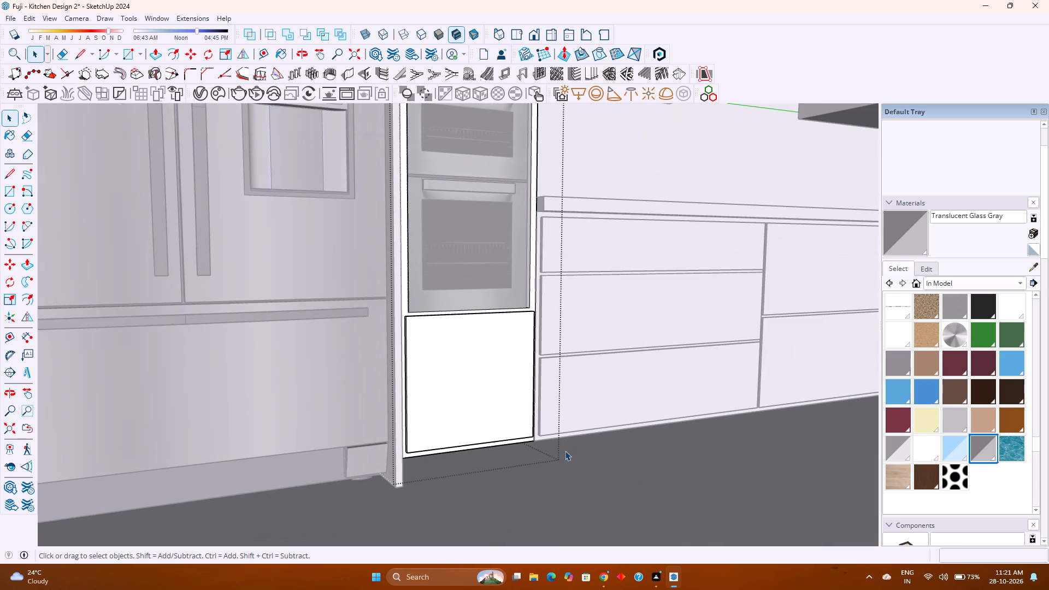
key(Escape)
scroll(565, 451, down, 3)
shift+middle_drag(565, 441, 444, 432)
shift+middle_click(439, 432)
middle_drag(429, 432, 566, 458)
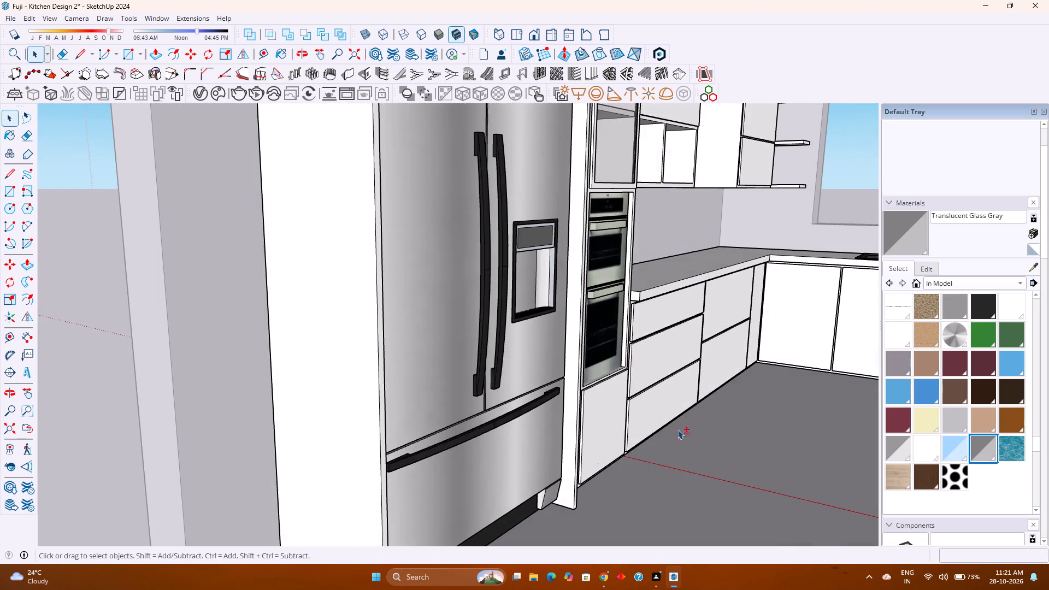
shift+middle_drag(712, 424, 458, 409)
scroll(458, 409, down, 1)
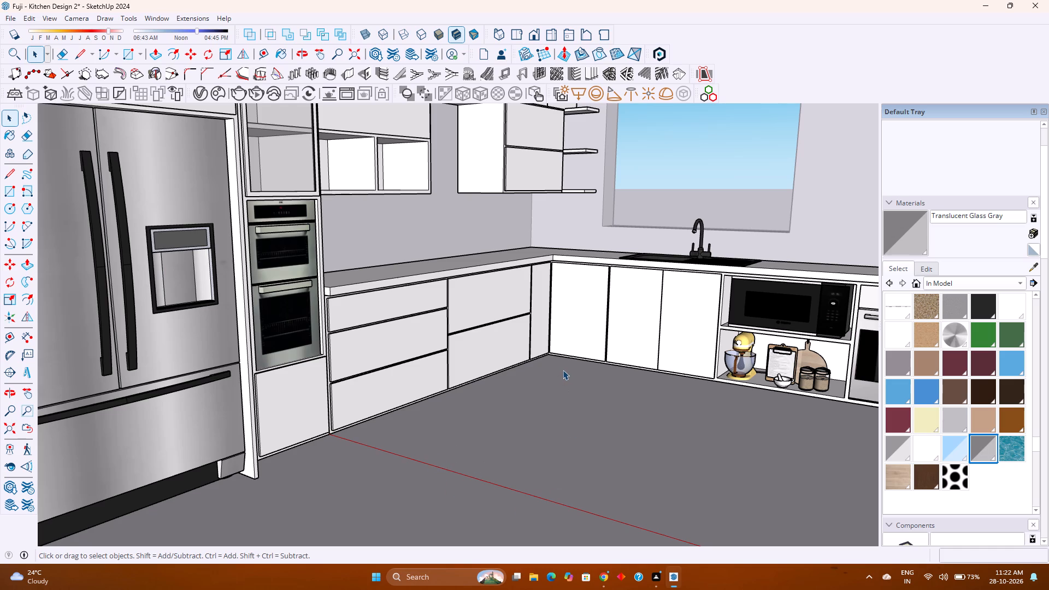
Examine the new oven cabinet front, the drawer run and the overall kitchen layout from close and wide views.
scroll(348, 300, up, 8)
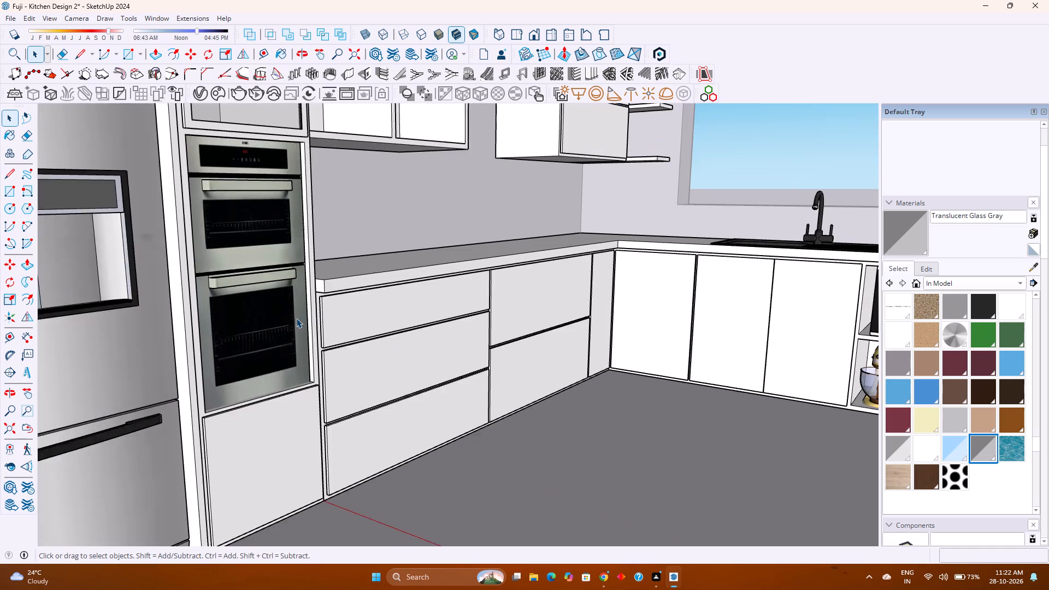
scroll(296, 318, up, 3)
middle_drag(296, 318, 351, 303)
middle_click(351, 303)
scroll(356, 303, down, 9)
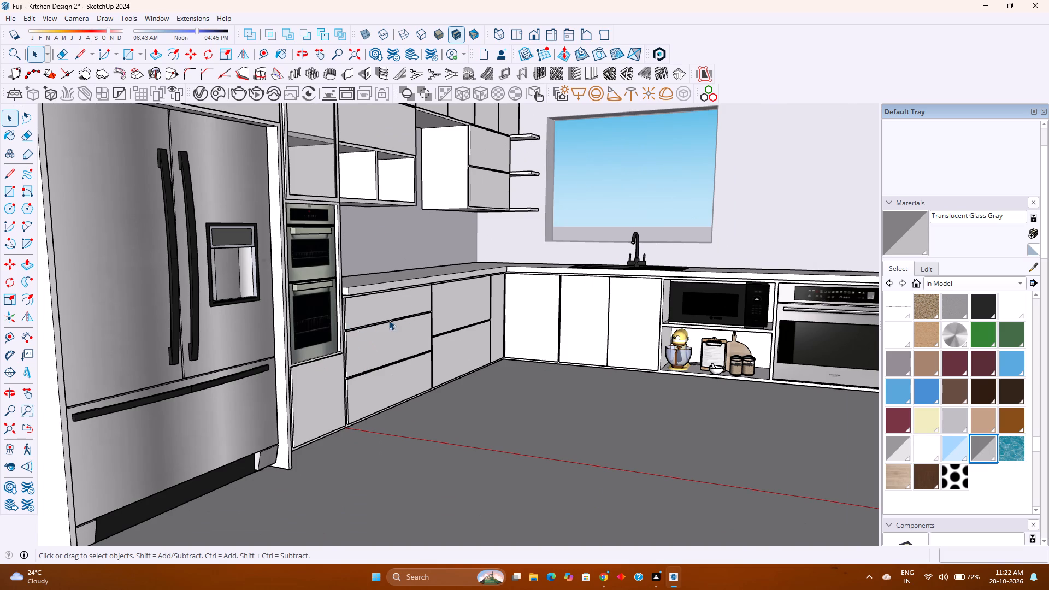
scroll(348, 299, up, 15)
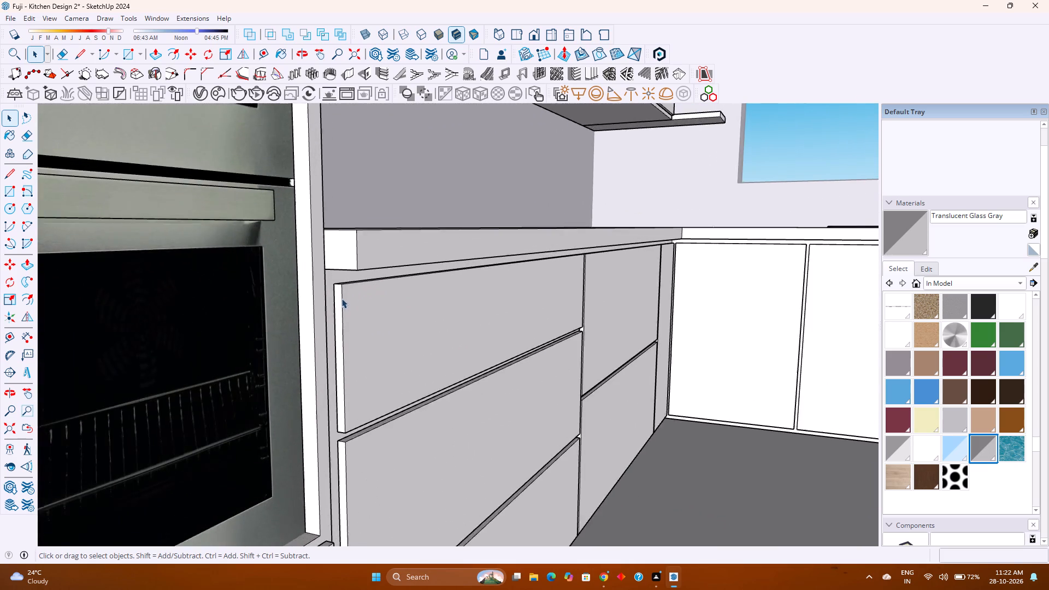
scroll(341, 298, up, 6)
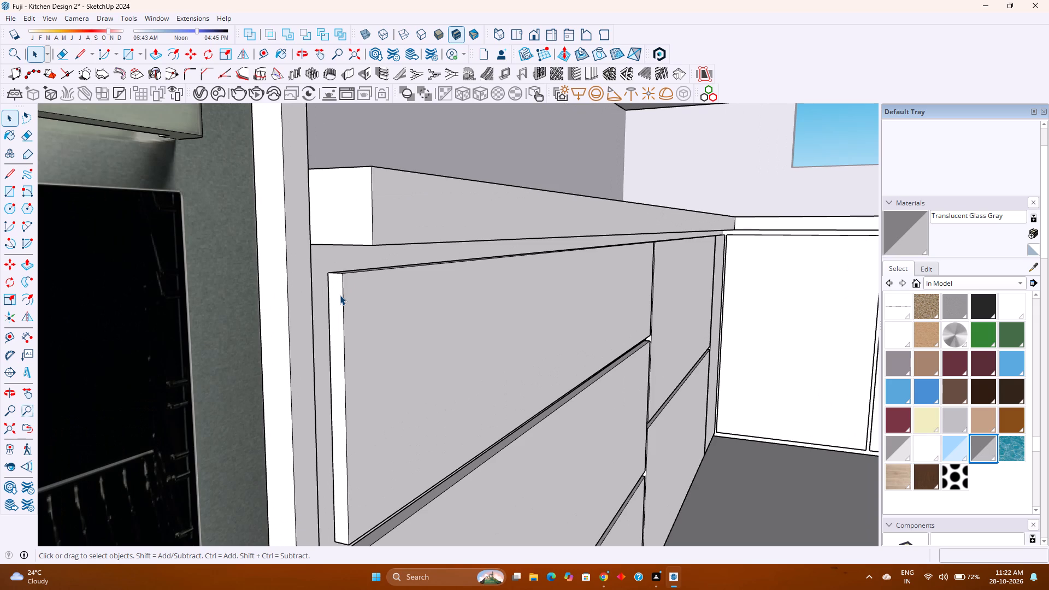
scroll(507, 388, down, 9)
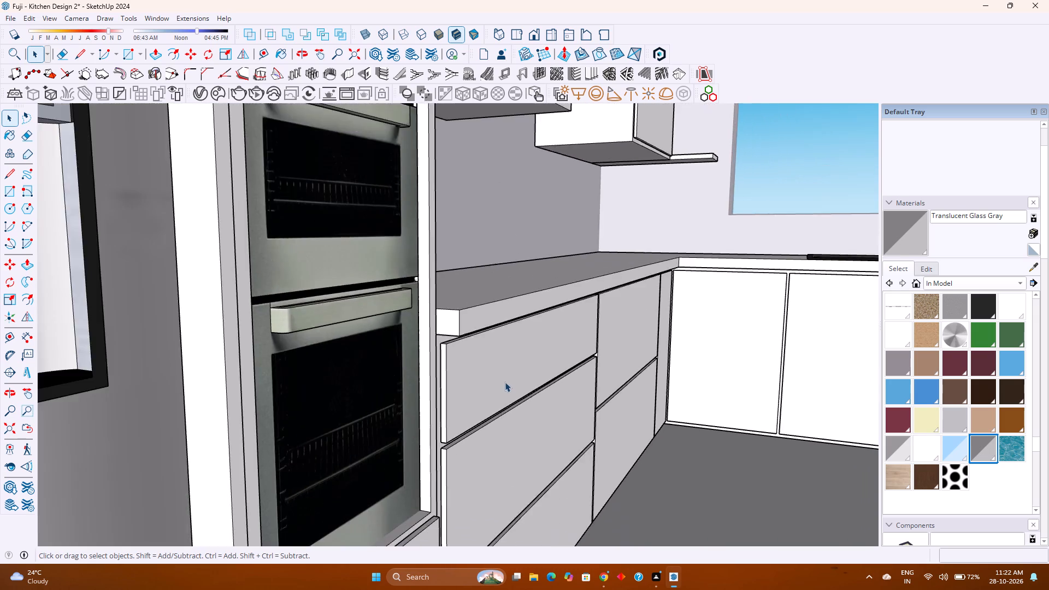
scroll(505, 382, down, 3)
middle_drag(589, 390, 488, 355)
middle_click(488, 355)
scroll(488, 355, down, 9)
middle_drag(426, 359, 465, 409)
middle_click(465, 409)
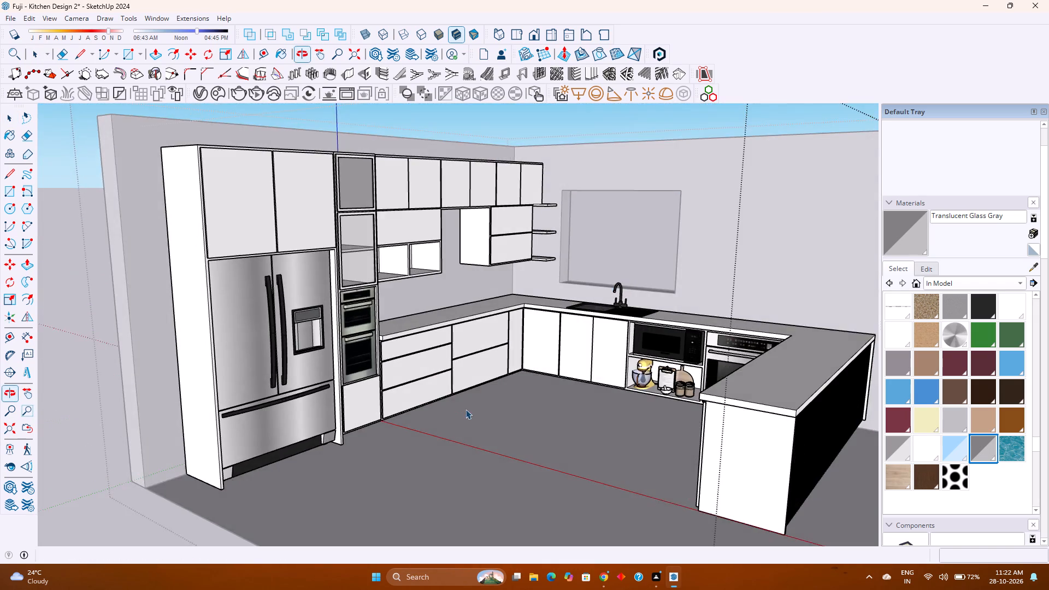
scroll(462, 402, down, 5)
scroll(532, 305, up, 4)
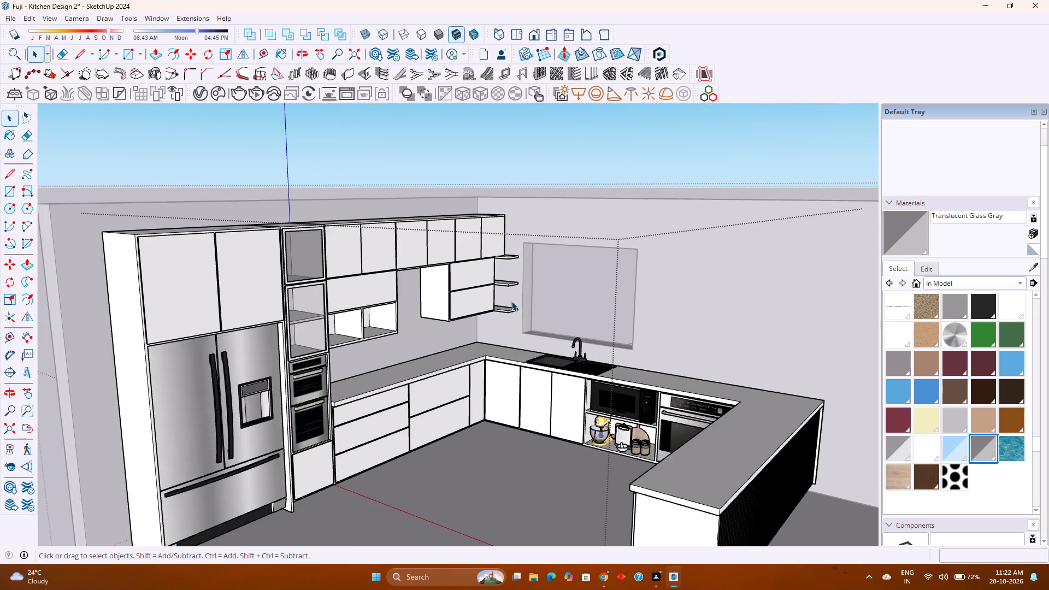
middle_drag(511, 301, 529, 288)
scroll(529, 288, down, 2)
scroll(529, 288, up, 2)
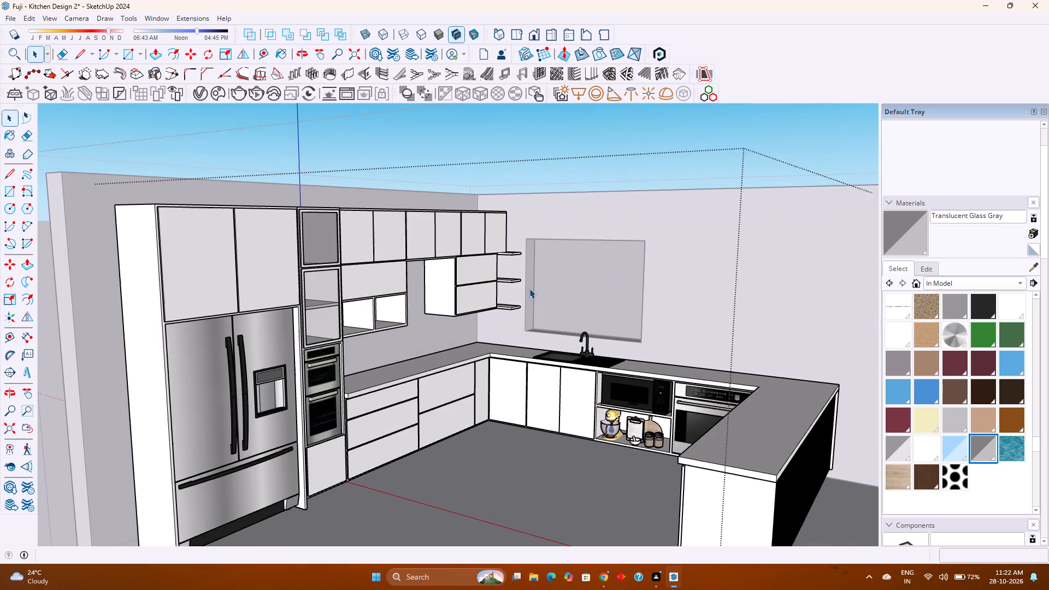
scroll(529, 288, up, 1)
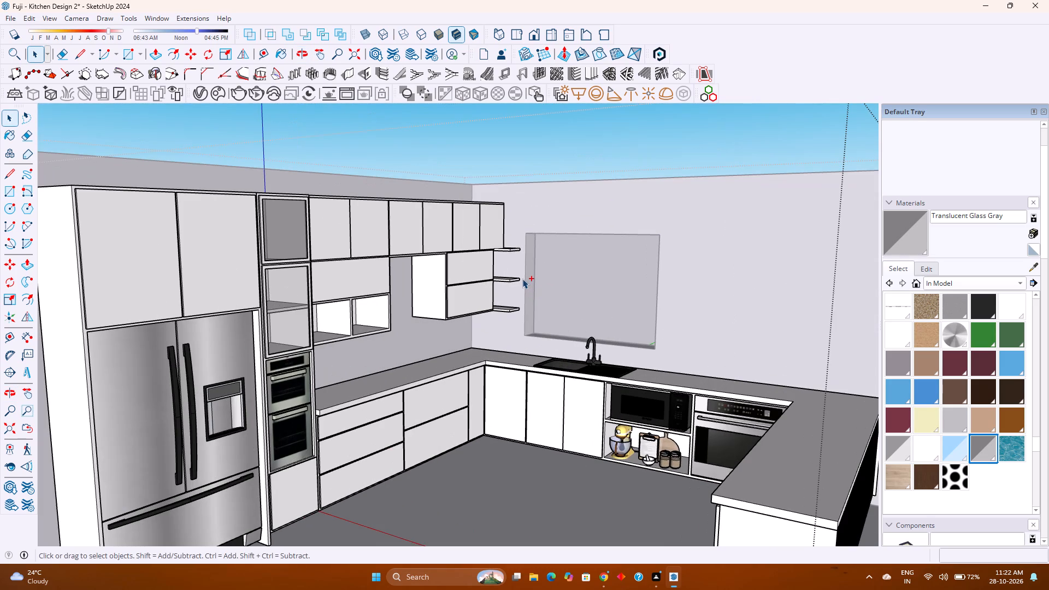
Save the kitchen model.
key(ctrl+s)
Examine the sink wall, the peninsula and the blank wall area beside the window.
scroll(589, 365, down, 3)
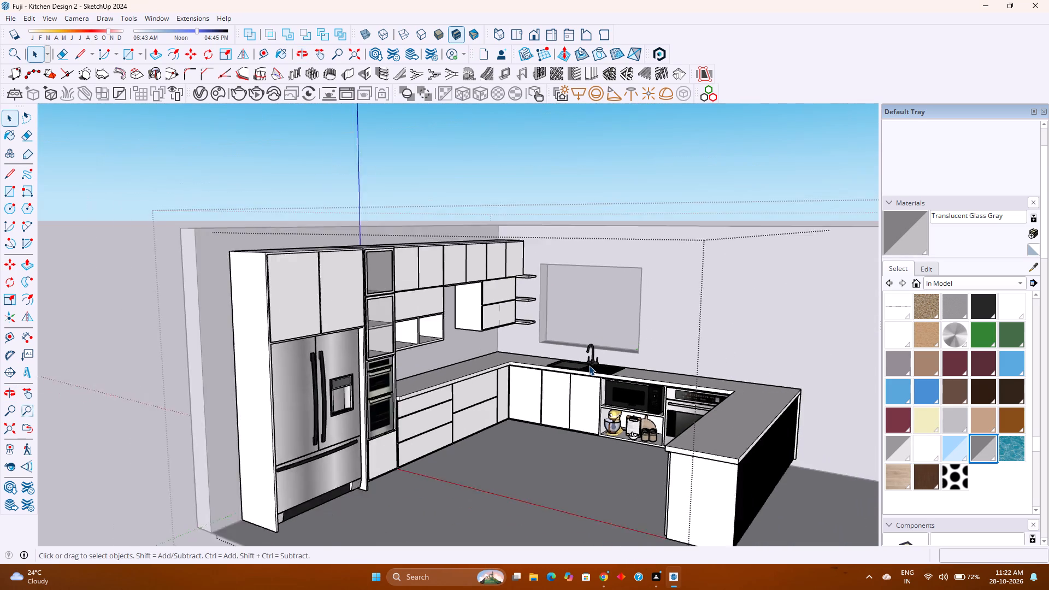
scroll(589, 365, down, 1)
scroll(589, 365, up, 2)
shift+scroll(637, 396, up, 1)
shift+middle_drag(634, 395, 523, 358)
shift+middle_click(522, 358)
middle_drag(512, 358, 540, 367)
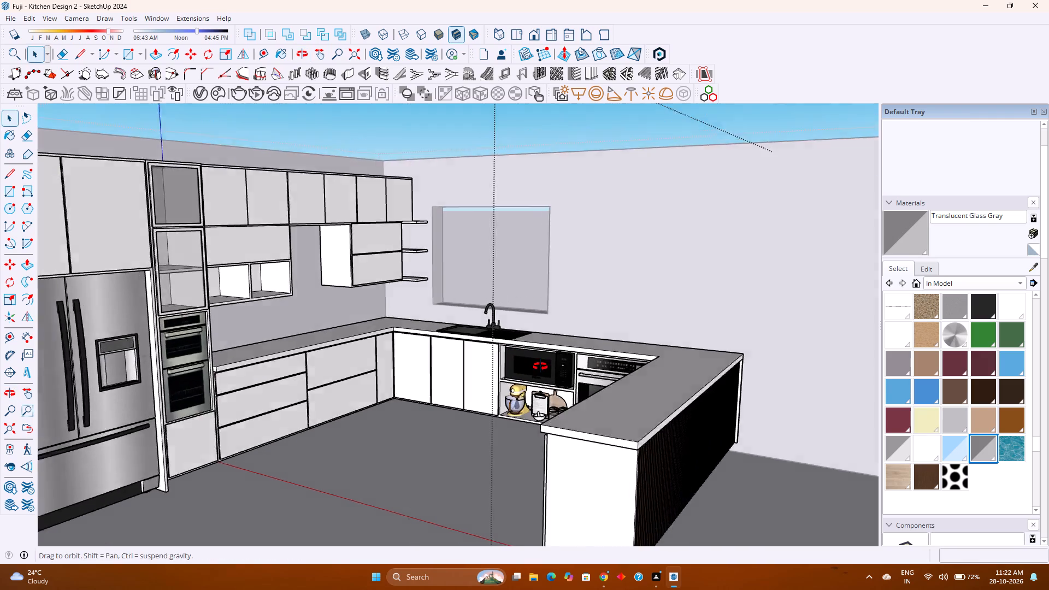
middle_drag(540, 367, 635, 375)
shift+middle_drag(657, 365, 559, 366)
shift+middle_click(559, 366)
shift+middle_click(556, 367)
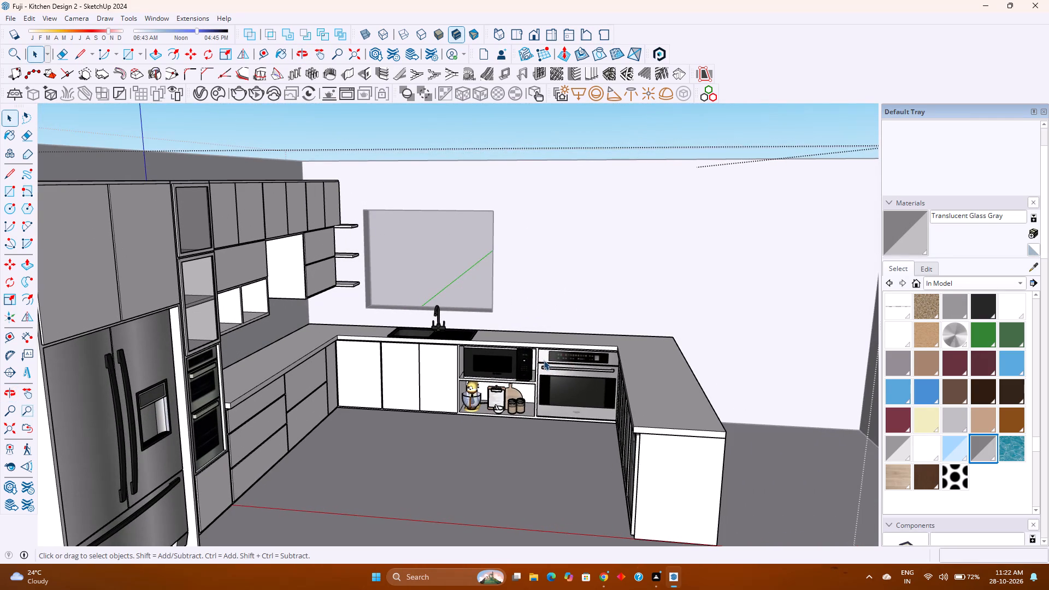
middle_drag(569, 338, 524, 316)
middle_click(524, 316)
Place a horizontal guide on the sink wall 1' 9" above the countertop's back edge, level with the lowest open shelf.
click(265, 56)
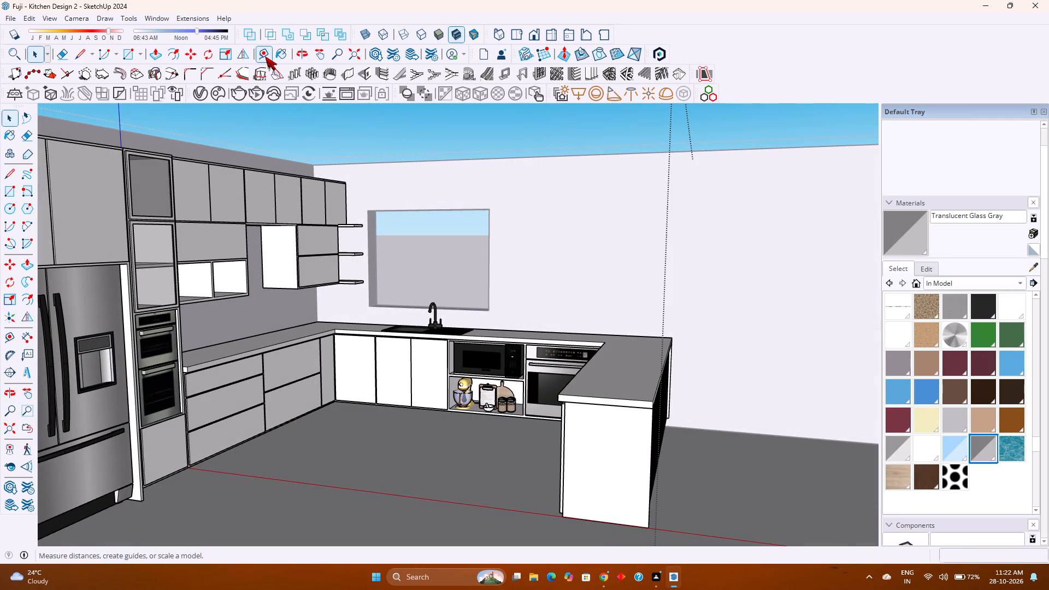
click(575, 333)
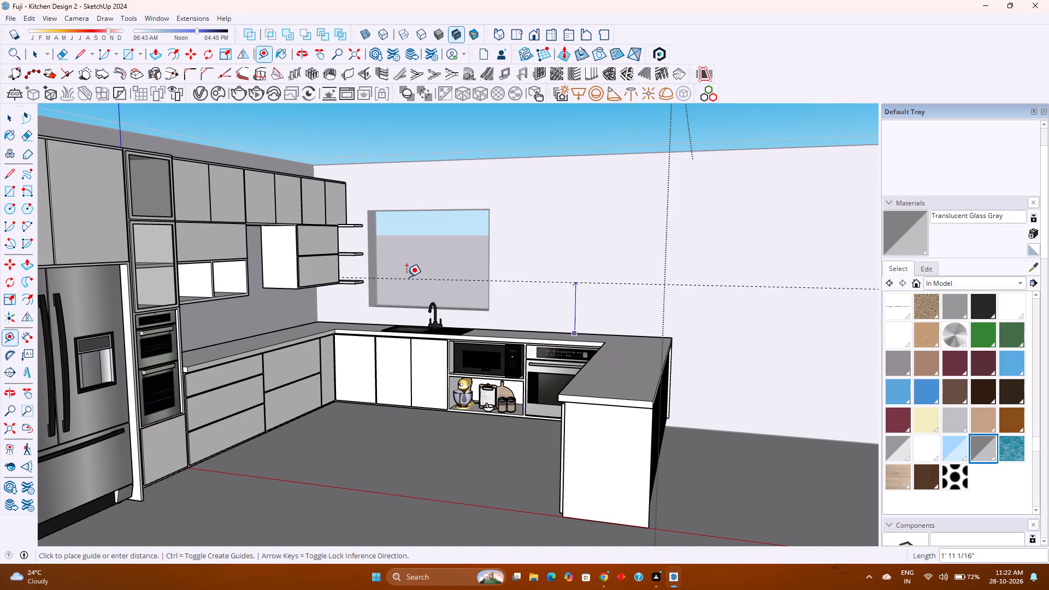
scroll(373, 284, up, 6)
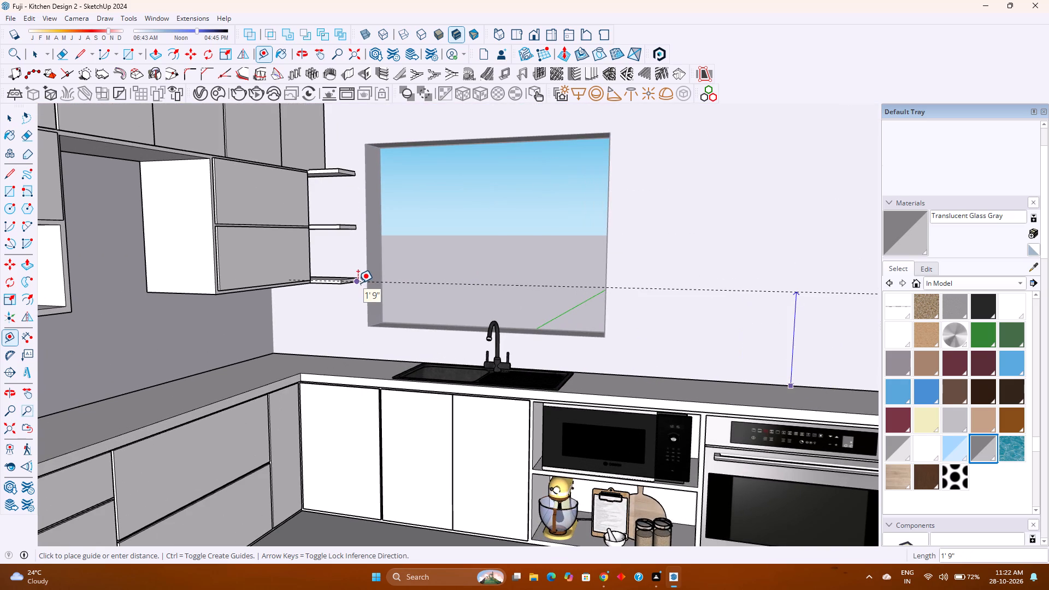
key(Up)
click(358, 283)
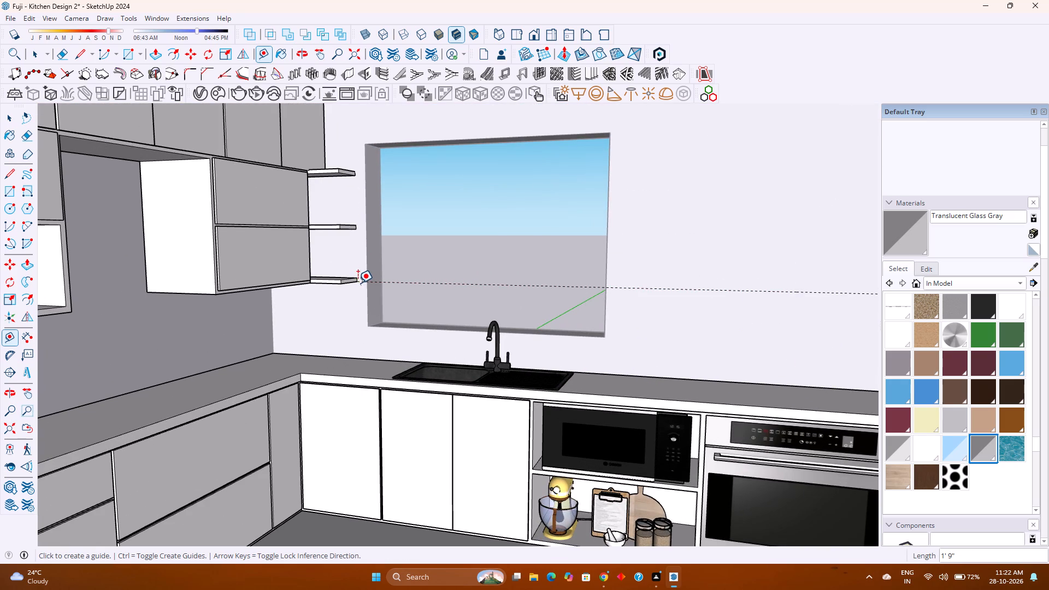
Place a vertical guide on the wall 1'4" from the window edge farthest from the open shelves.
scroll(472, 340, down, 3)
shift+middle_drag(549, 347, 499, 385)
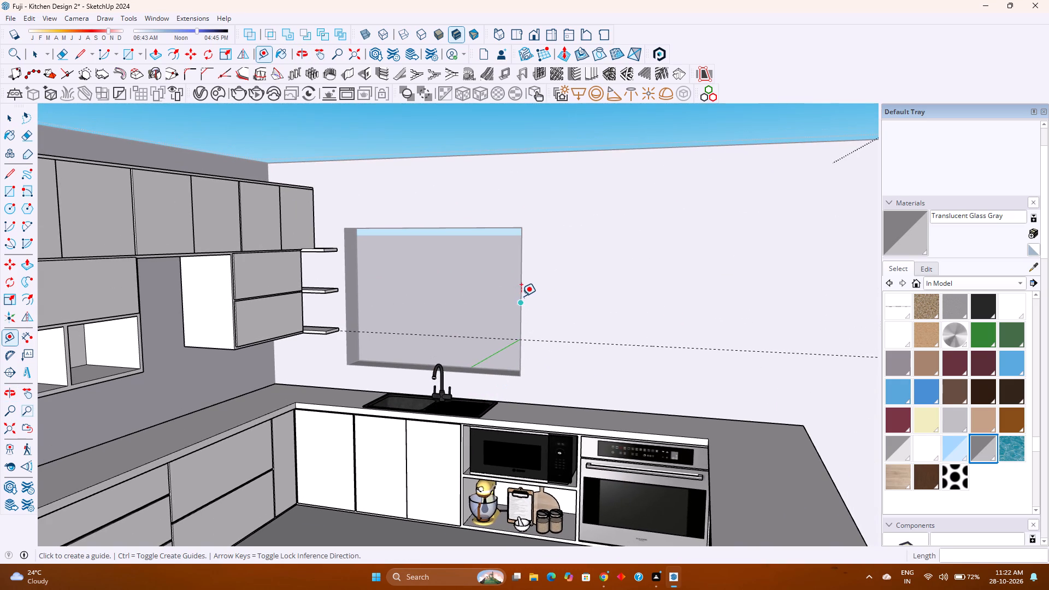
click(521, 296)
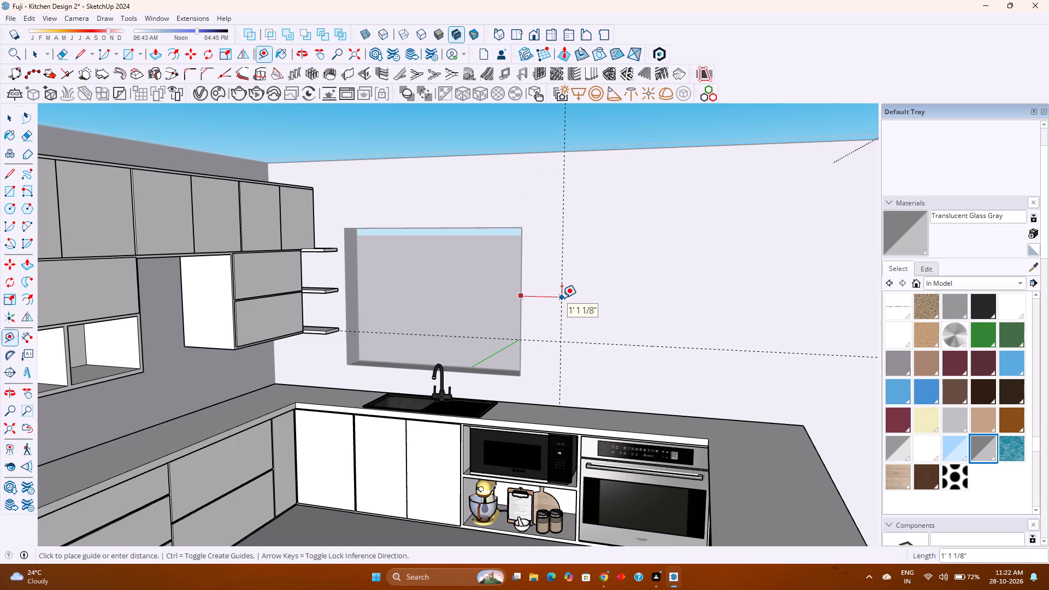
text(1'4)
key(Return)
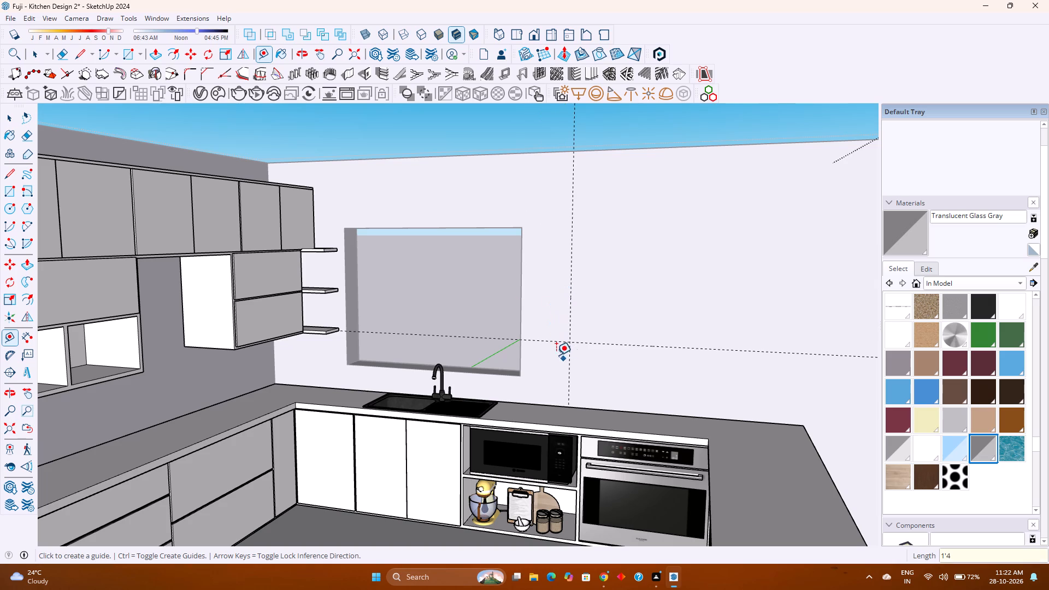
Place a second vertical guide 2'6" beyond the first one, on the side away from the window.
shift+middle_drag(543, 353, 487, 382)
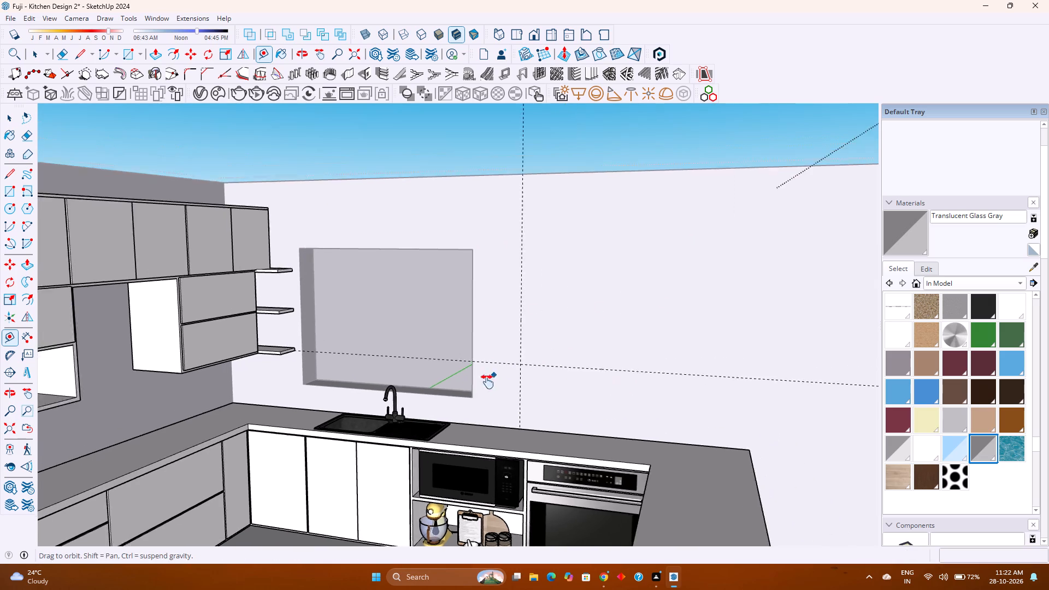
shift+middle_drag(487, 382, 477, 403)
shift+middle_click(477, 403)
click(506, 312)
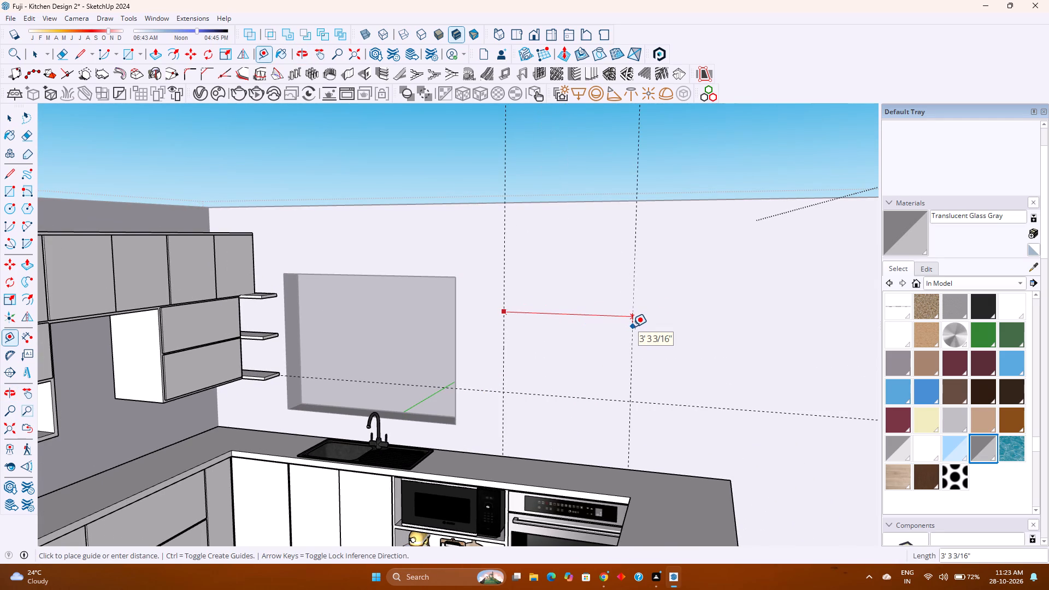
text(2'6")
key(Return)
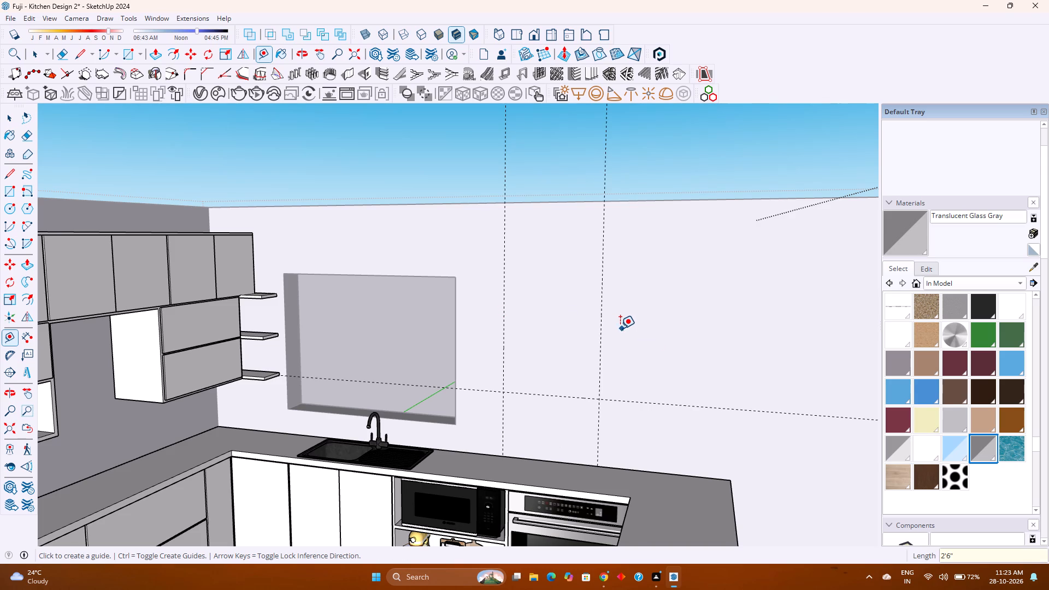
Place a horizontal guide 4' 2" above the lower guide, level with the top of the upper cabinets.
click(531, 393)
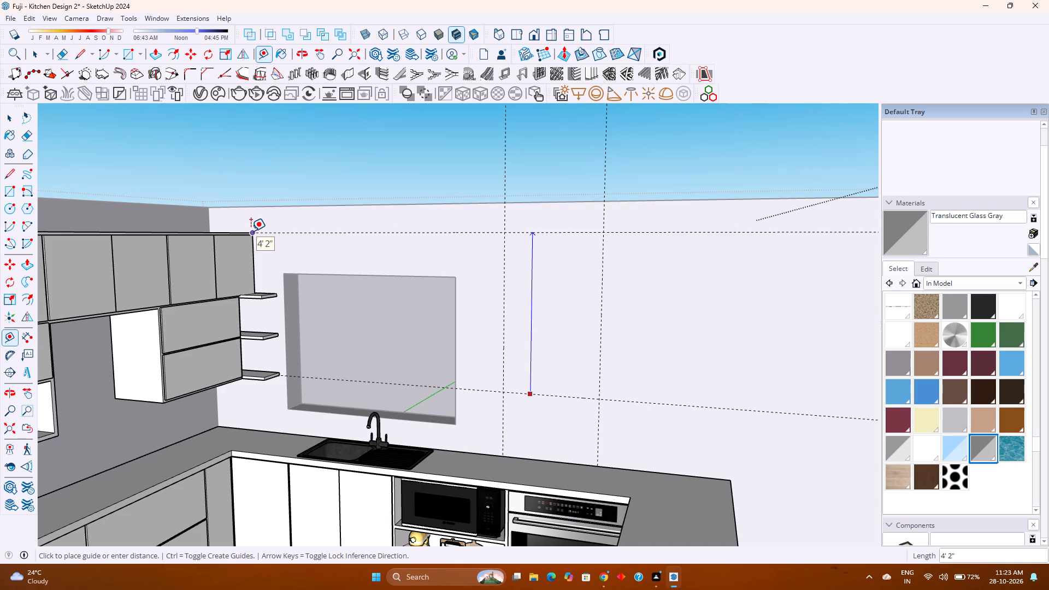
click(251, 231)
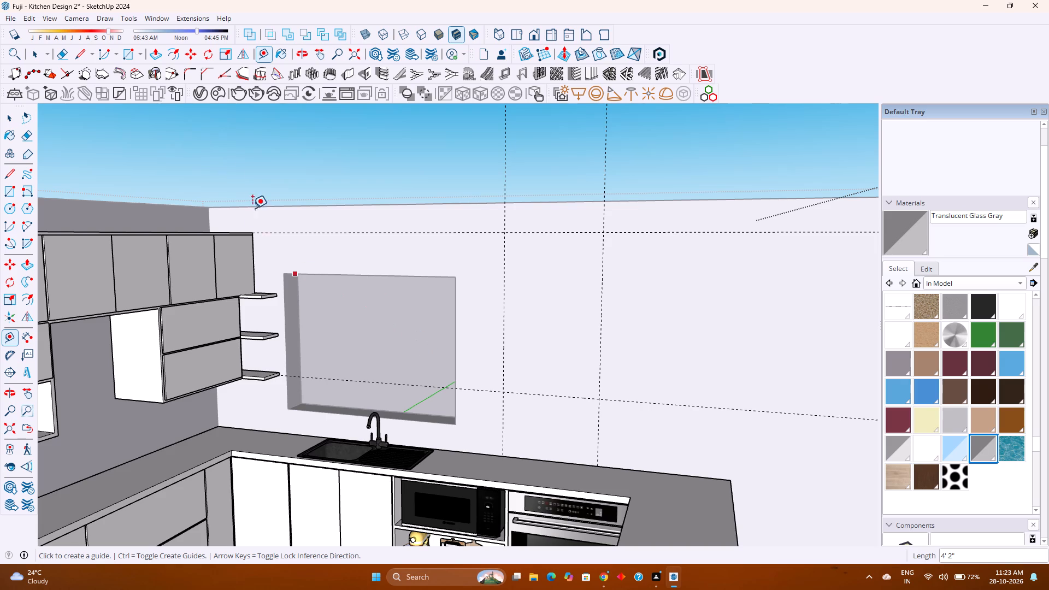
Draw a rectangle on the wall between the four guide intersections and make it a group.
click(129, 58)
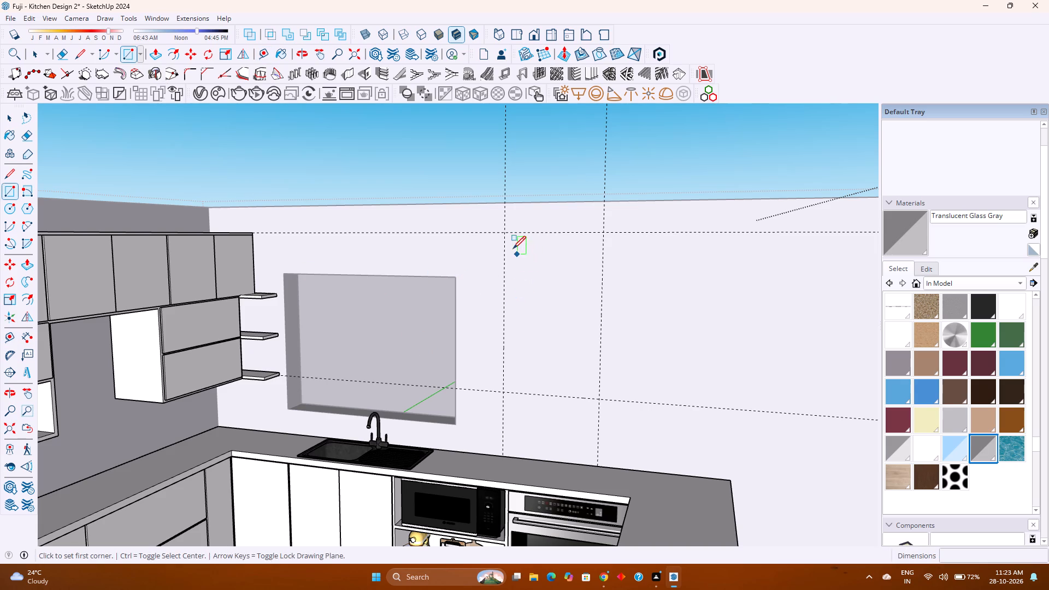
click(505, 234)
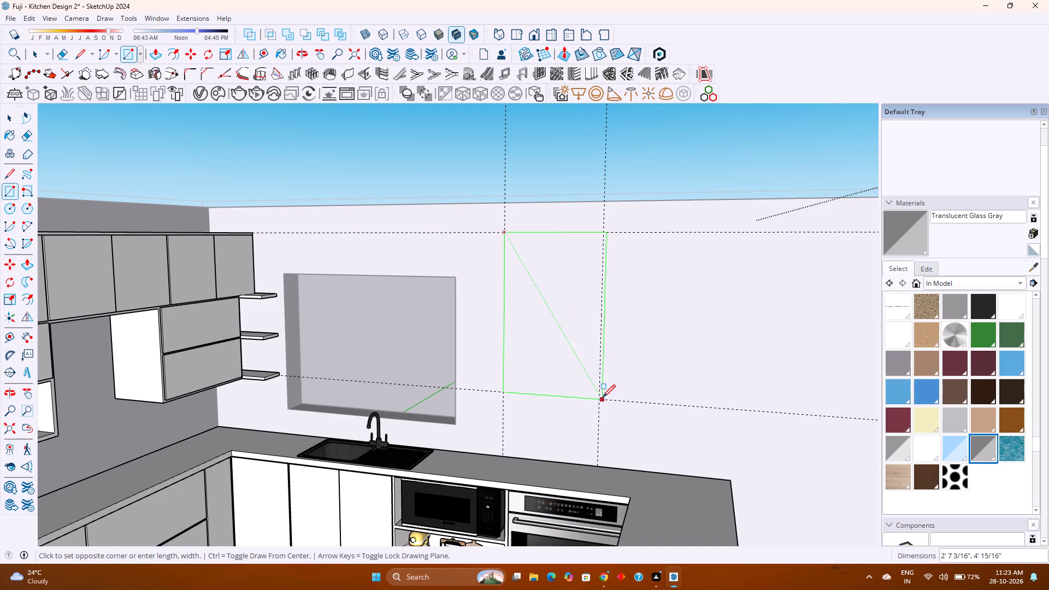
click(602, 398)
key(space)
double_click(580, 366)
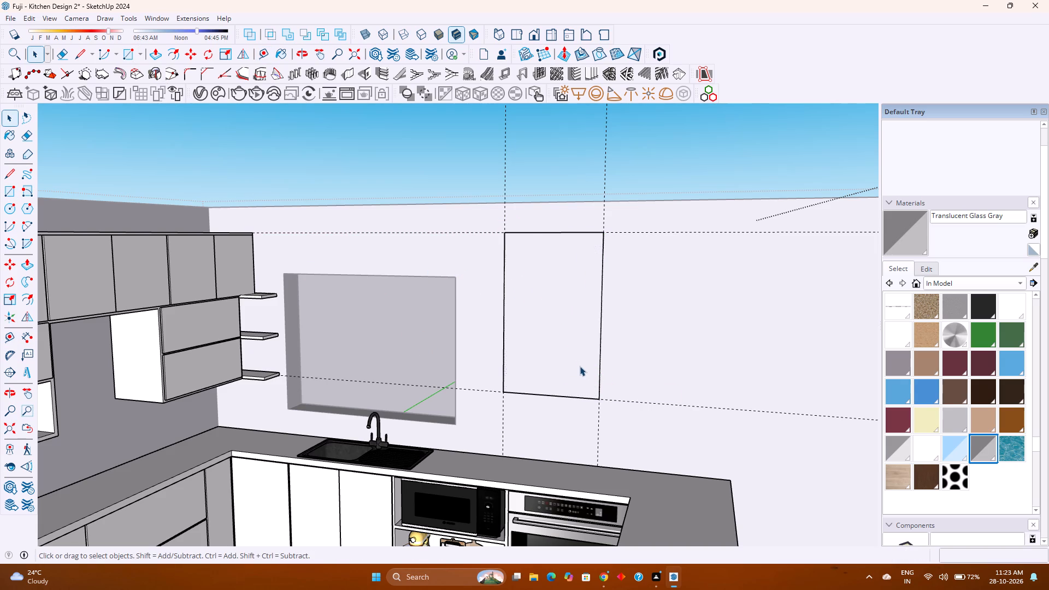
right_click(580, 366)
click(610, 169)
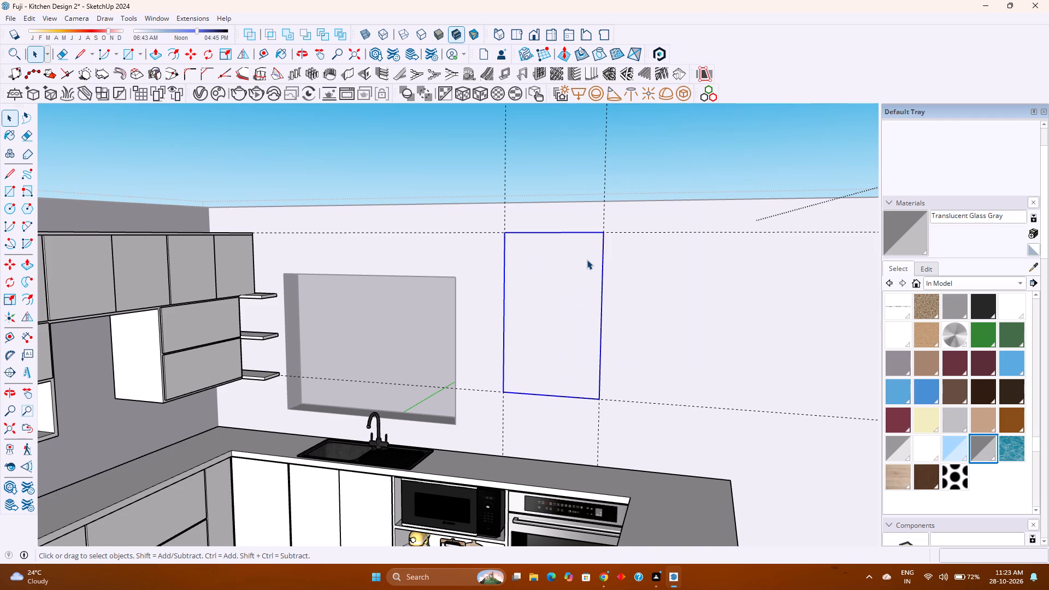
Open the rectangle's group and extrude its face 1'6" out from the wall.
double_click(587, 259)
scroll(587, 259, up, 1)
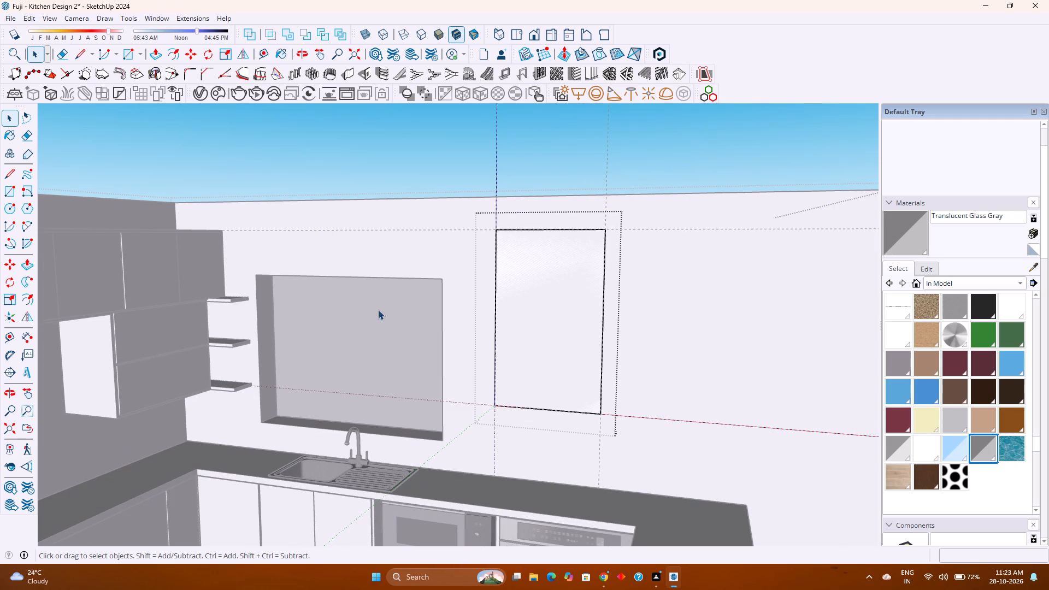
key(p)
click(527, 302)
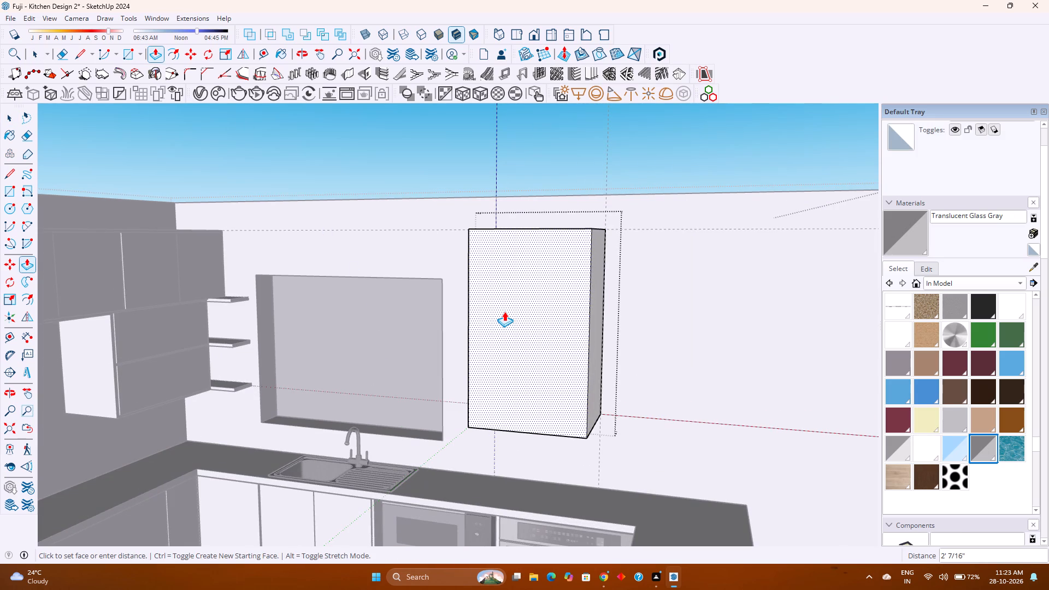
text(1'6")
key(Return)
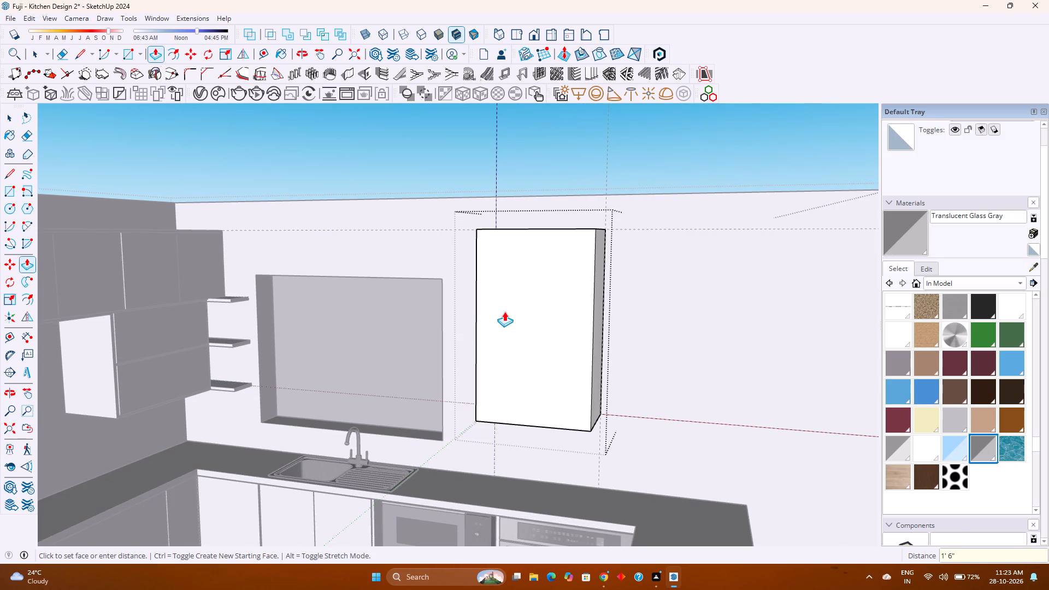
Offset the outline of the box's front face 1" inward.
scroll(504, 311, down, 3)
middle_drag(515, 321, 509, 394)
middle_click(509, 394)
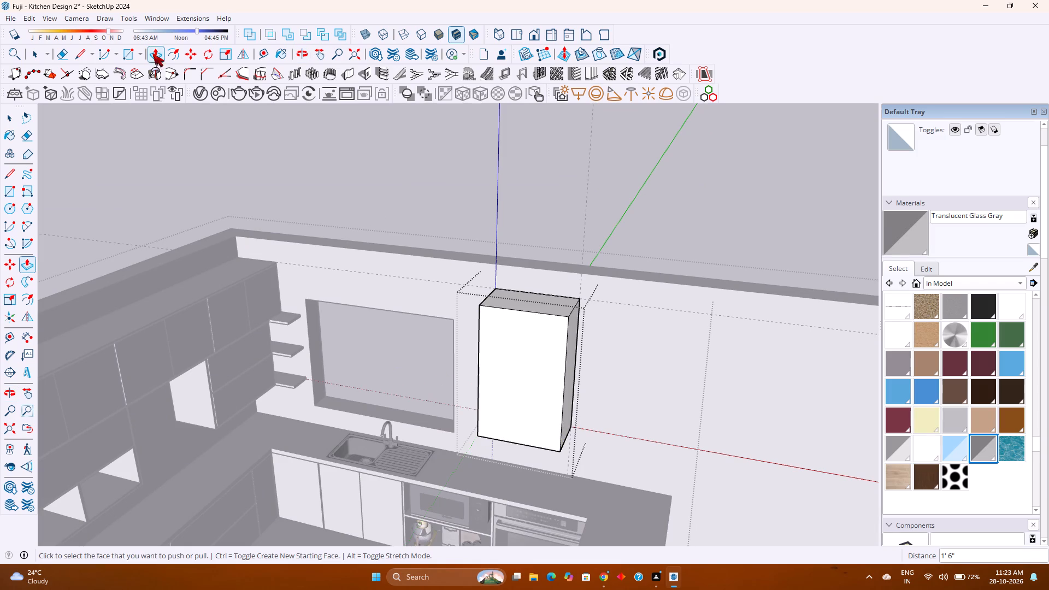
click(176, 58)
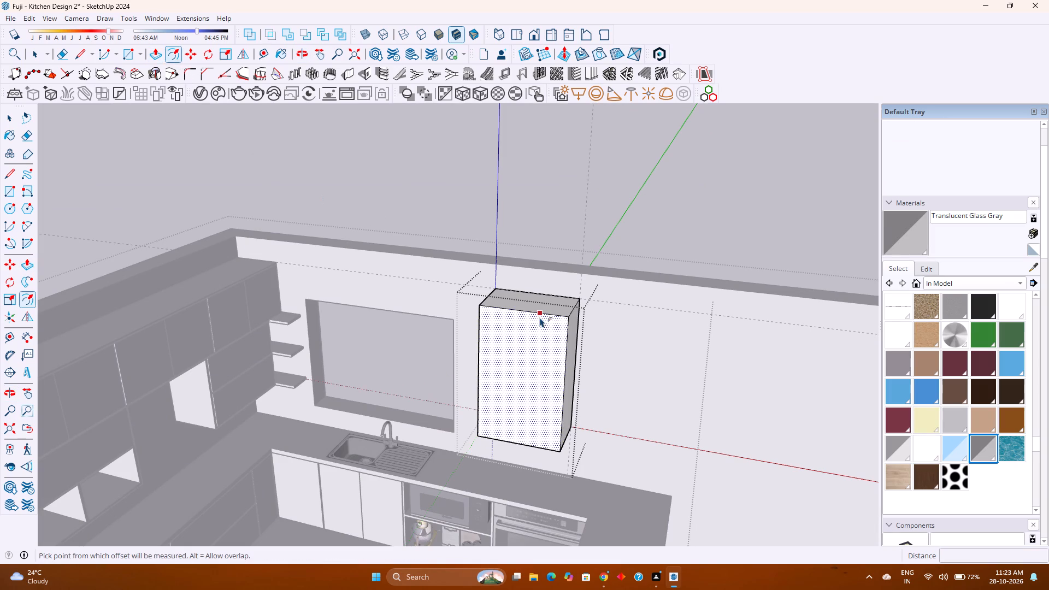
click(540, 317)
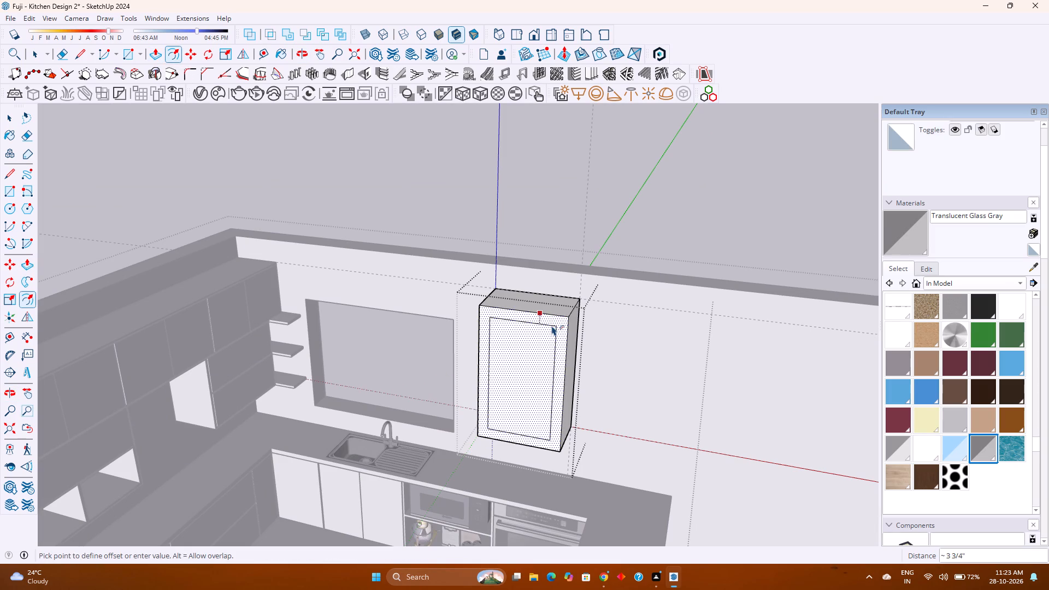
key(1)
key(Return)
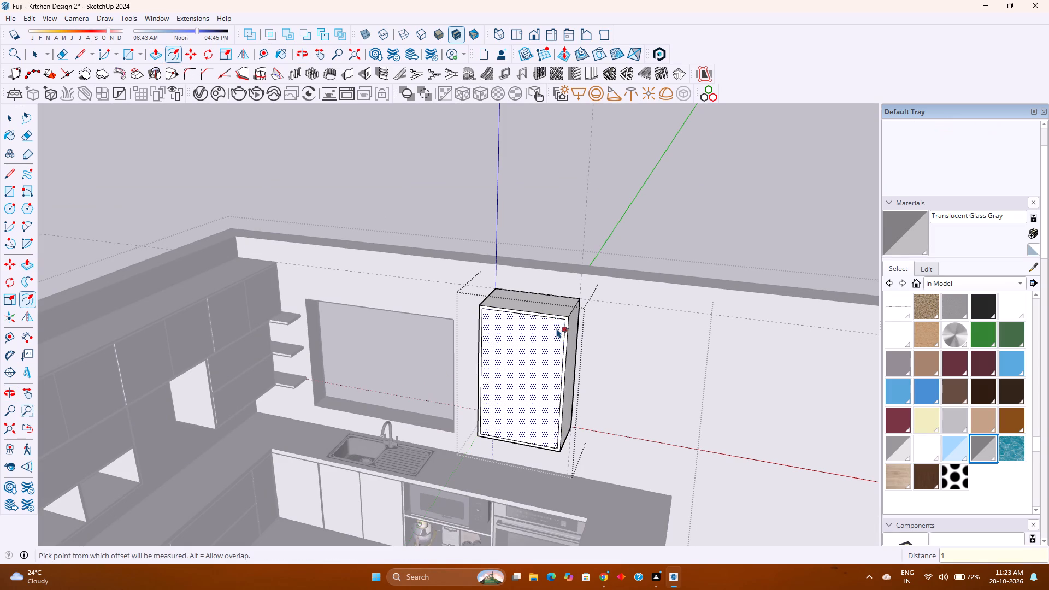
Copy the bottom edge of the inset outline up to its top edge and divide the spacing into 3 equal parts.
scroll(557, 328, up, 4)
scroll(496, 342, up, 2)
middle_drag(496, 342, 491, 303)
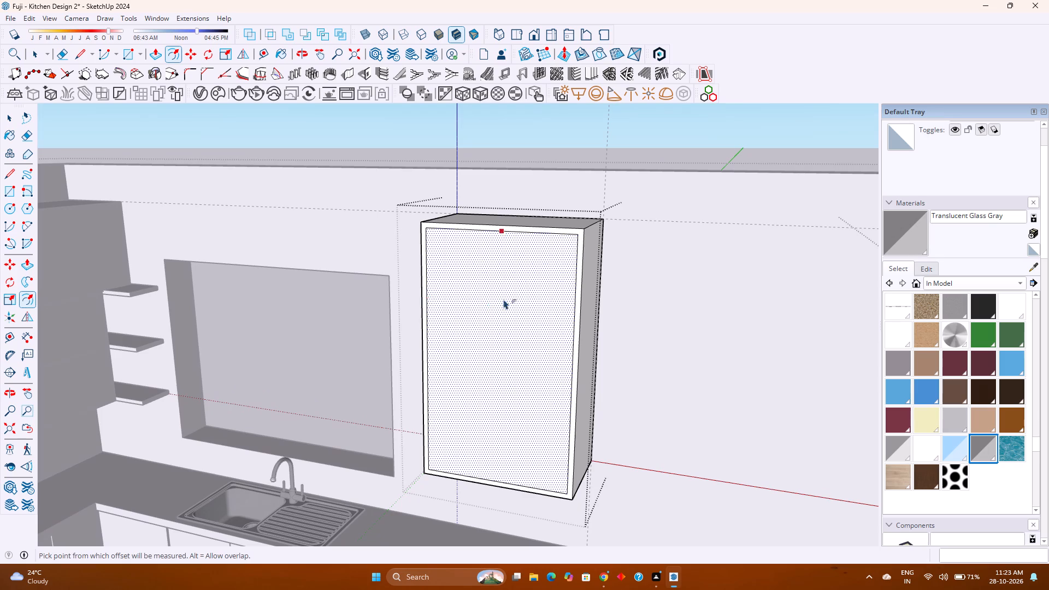
key(space)
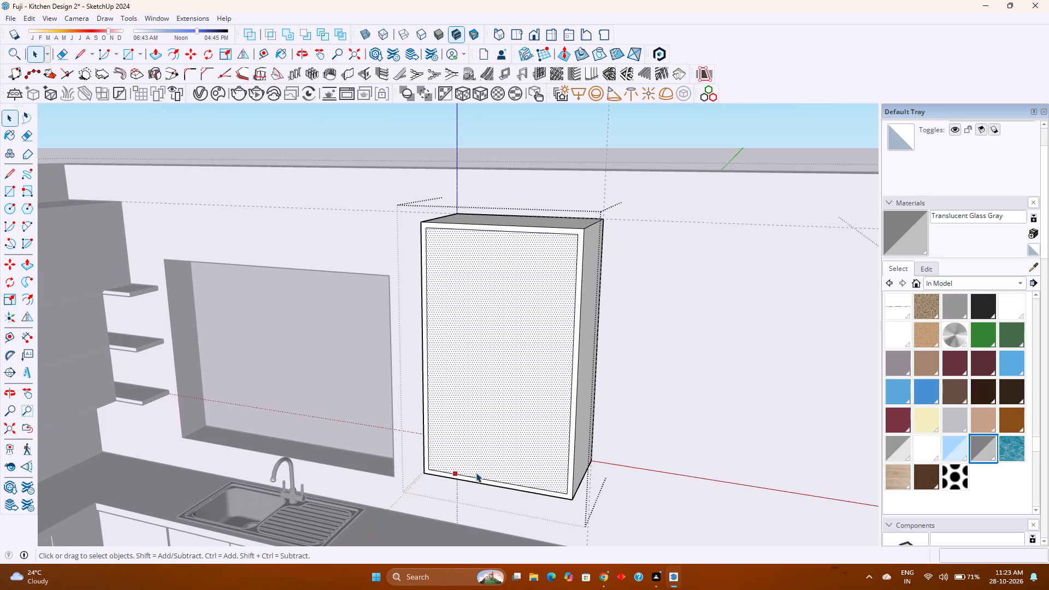
click(476, 476)
click(534, 485)
scroll(499, 423, down, 4)
key(Escape)
double_click(515, 462)
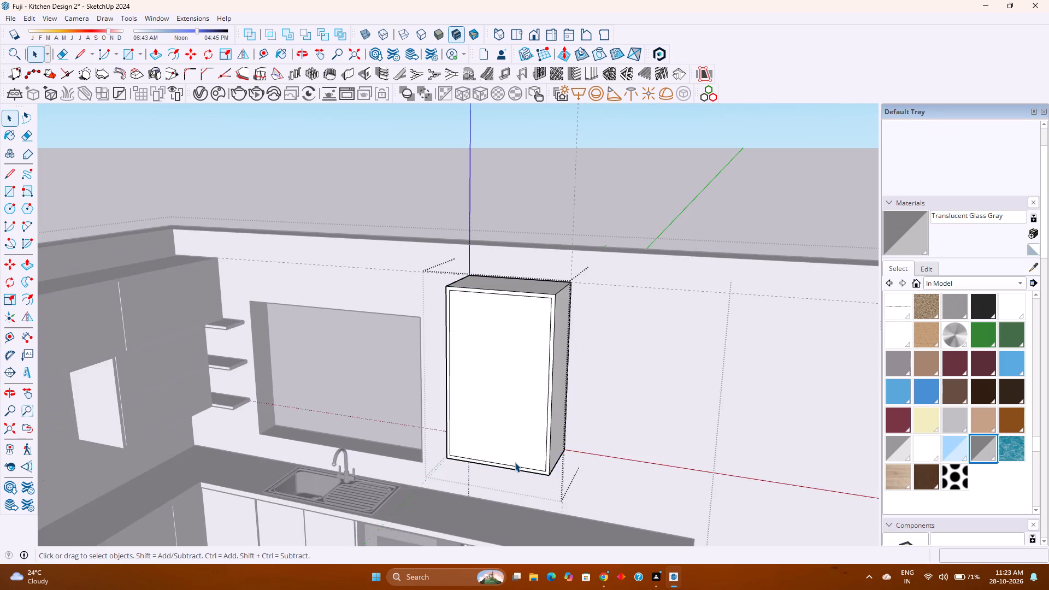
scroll(515, 463, up, 4)
click(516, 468)
key(m)
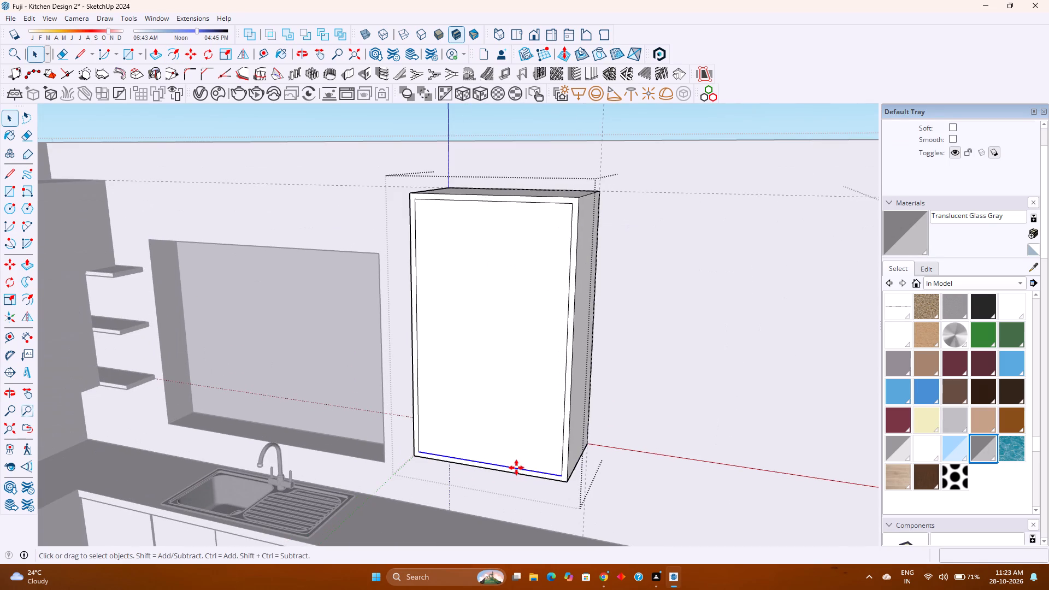
click(562, 477)
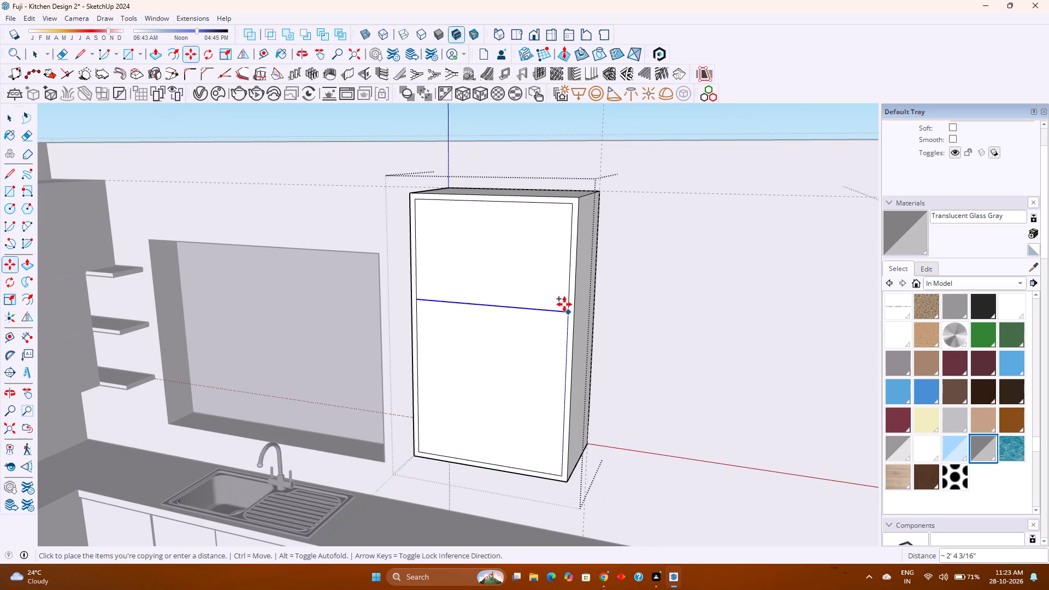
click(569, 203)
key(slash)
key(3)
key(Return)
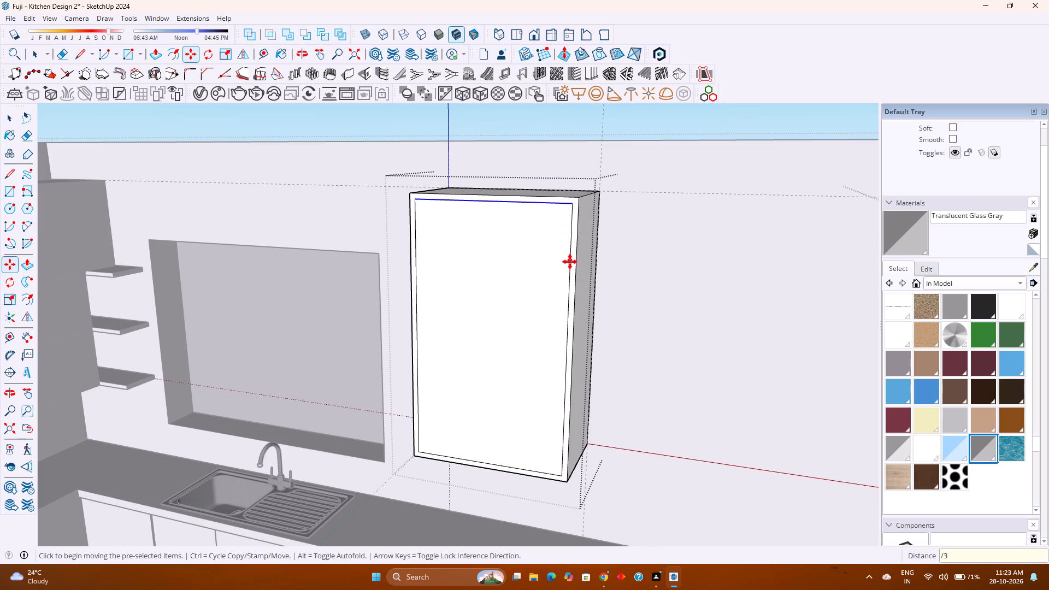
Select only the two intermediate divider lines on the front face and move them 0.5" up.
key(space)
drag(521, 394, 477, 276)
right_click(500, 364)
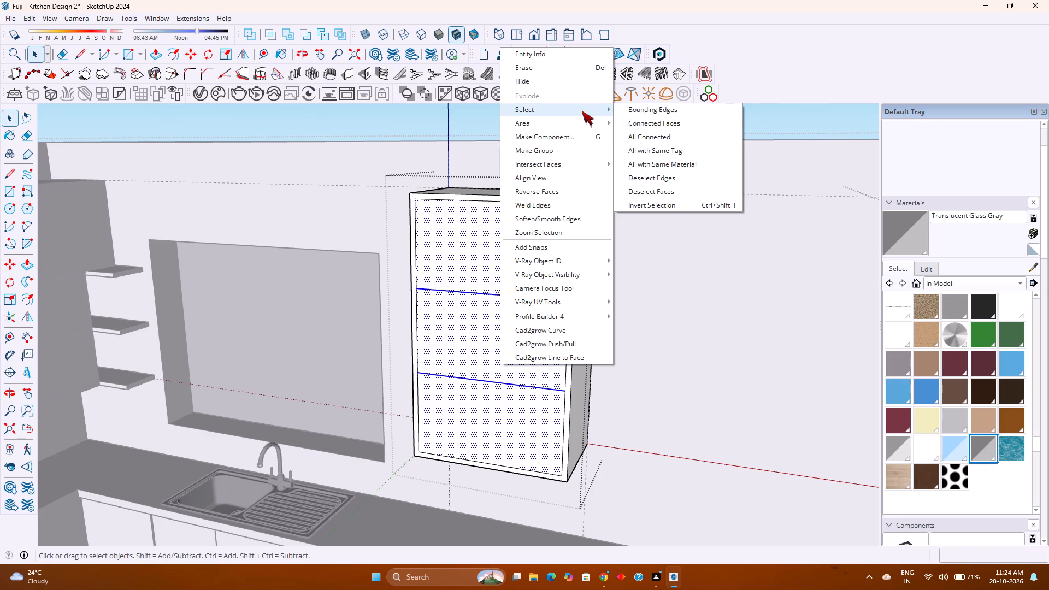
click(655, 197)
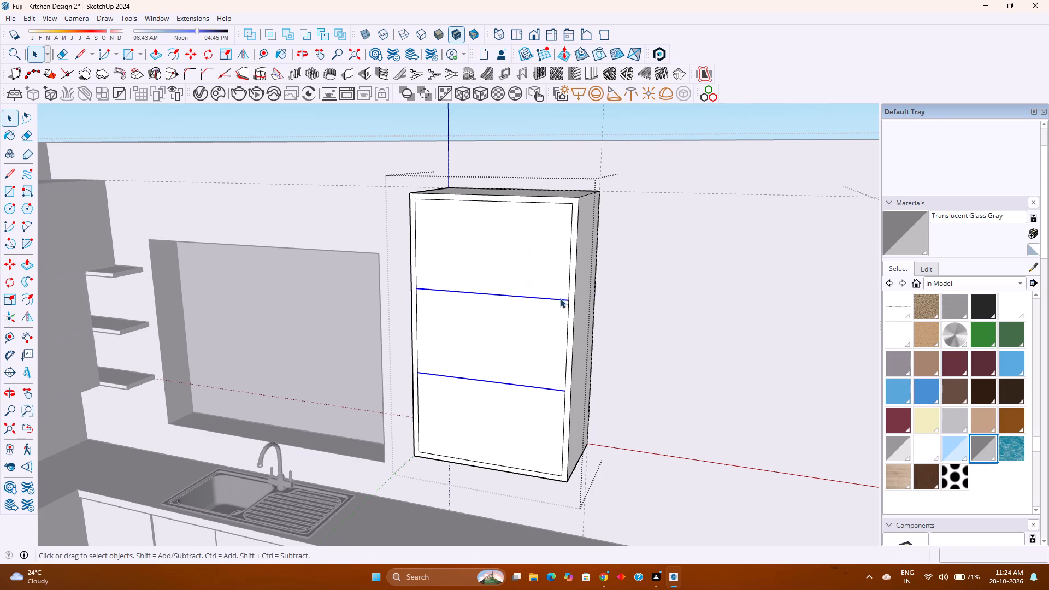
key(m)
click(568, 300)
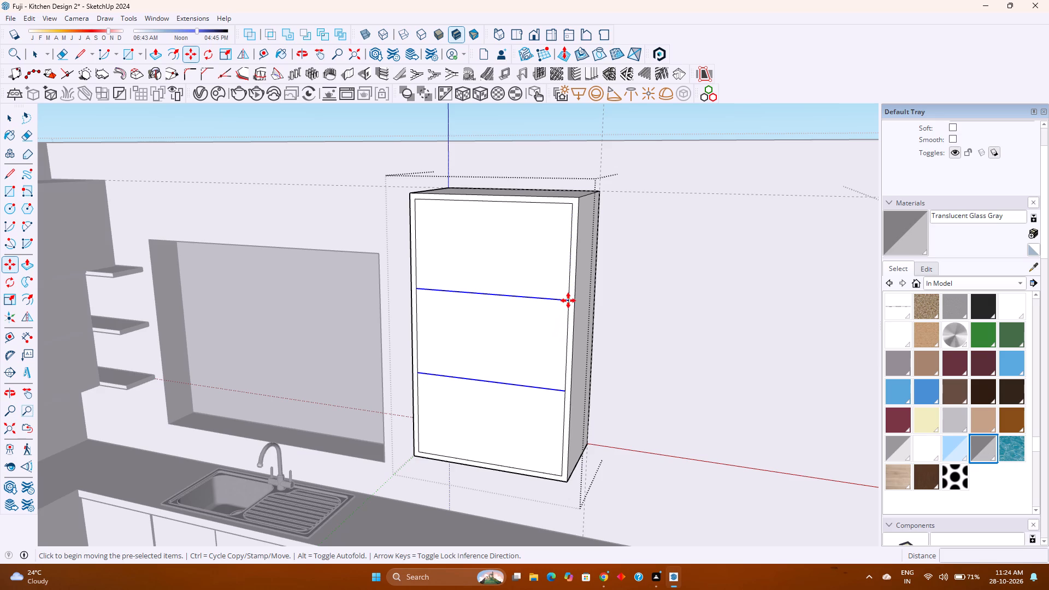
key(Up)
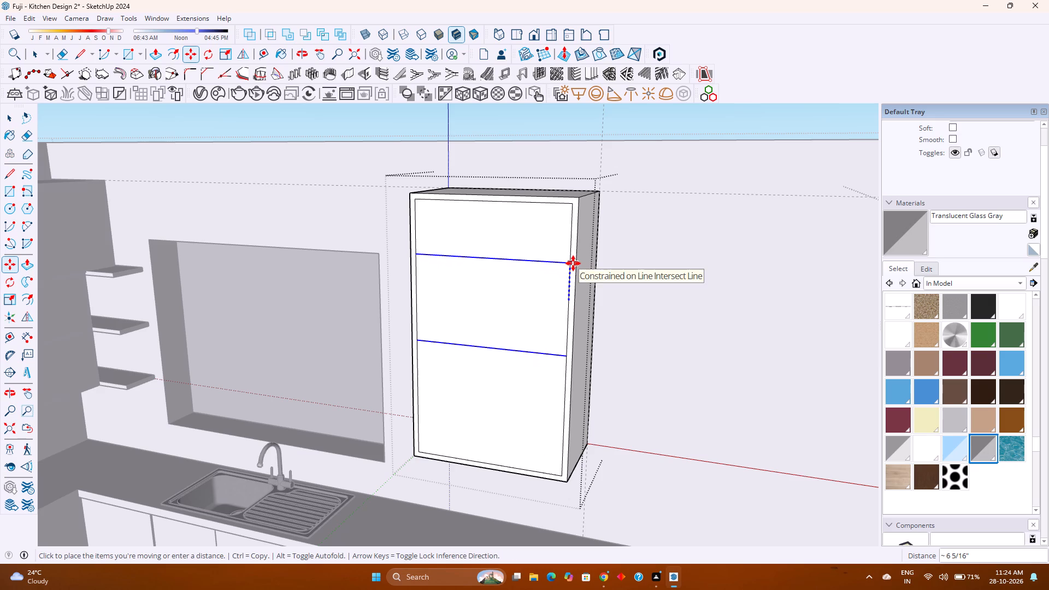
text(0.5)
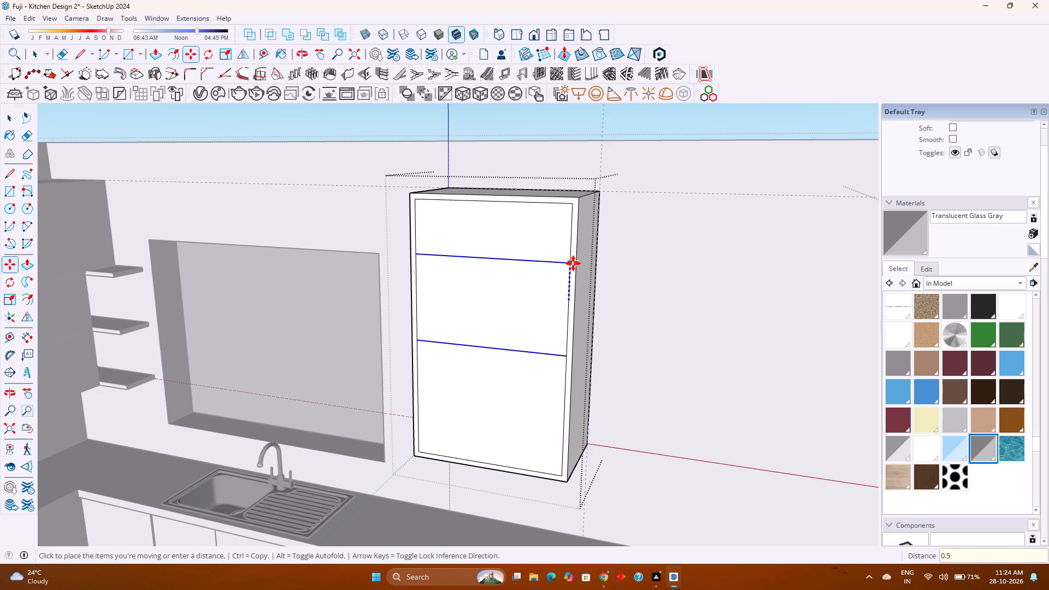
key(Return)
Copy the two divider lines 1" downward to outline the shelf thicknesses.
click(569, 298)
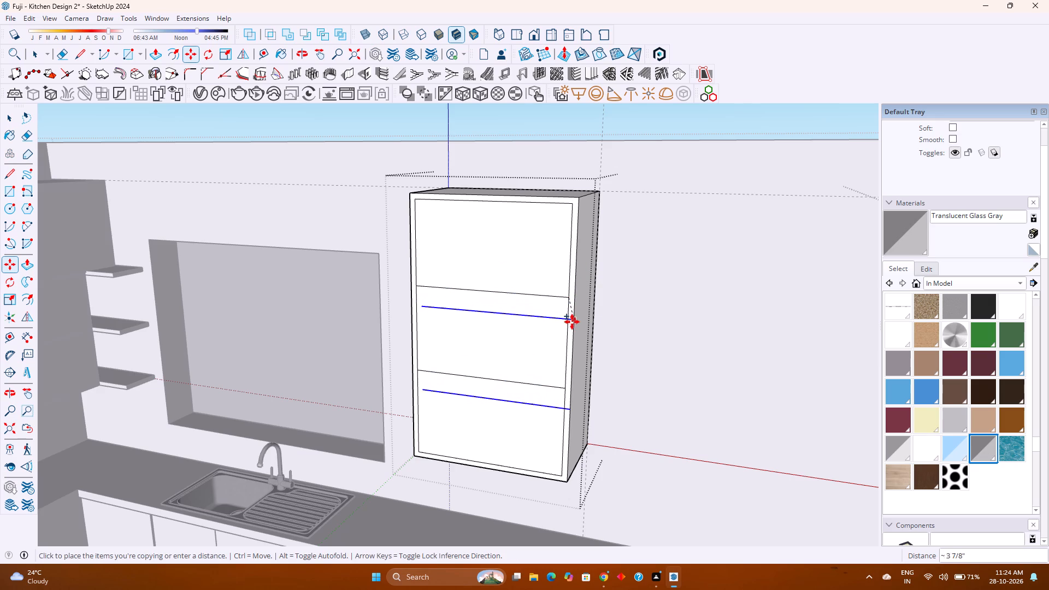
key(Up)
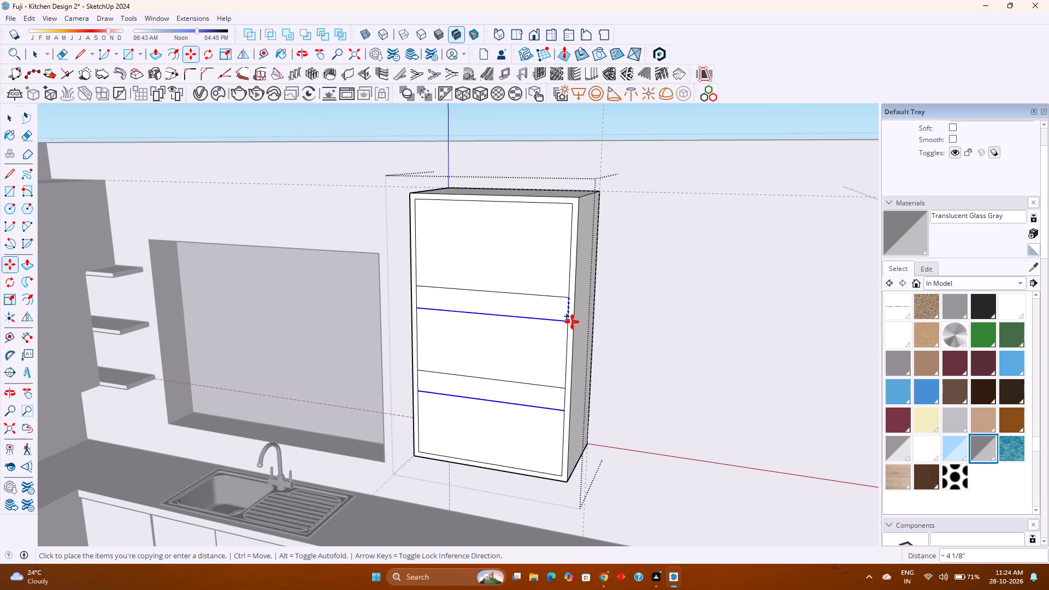
key(1)
key(Return)
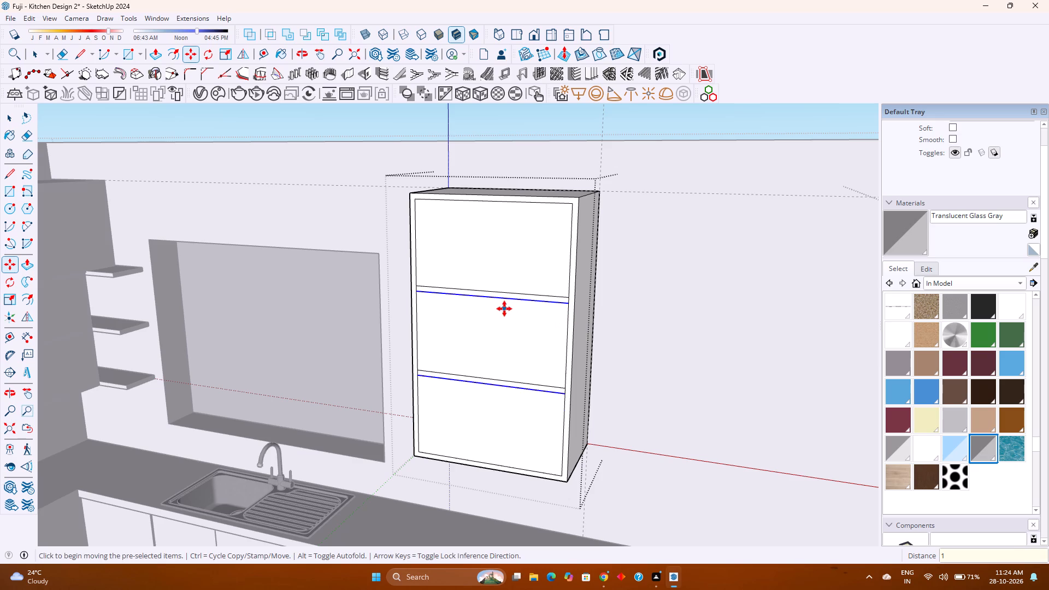
Erase the short vertical edge segments at both ends of the two shelf strips so they join the outer frame.
key(e)
scroll(551, 295, up, 5)
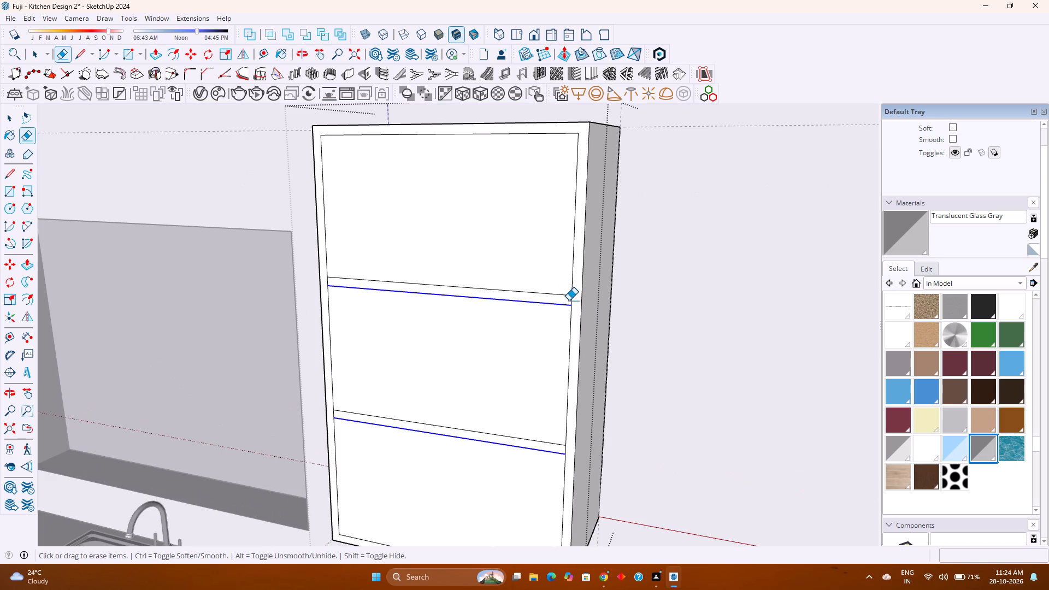
click(571, 299)
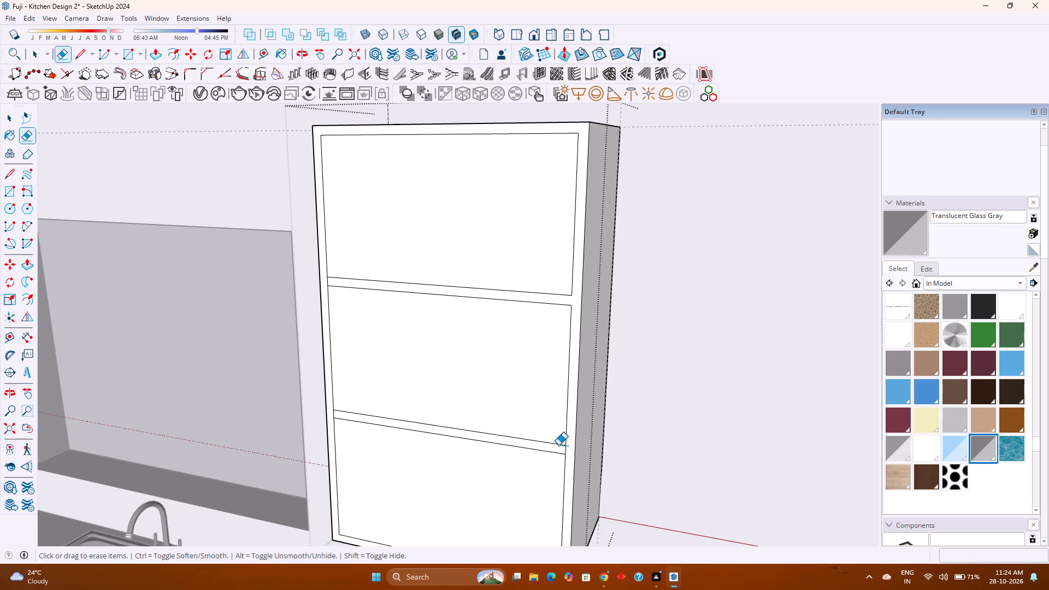
scroll(558, 445, up, 6)
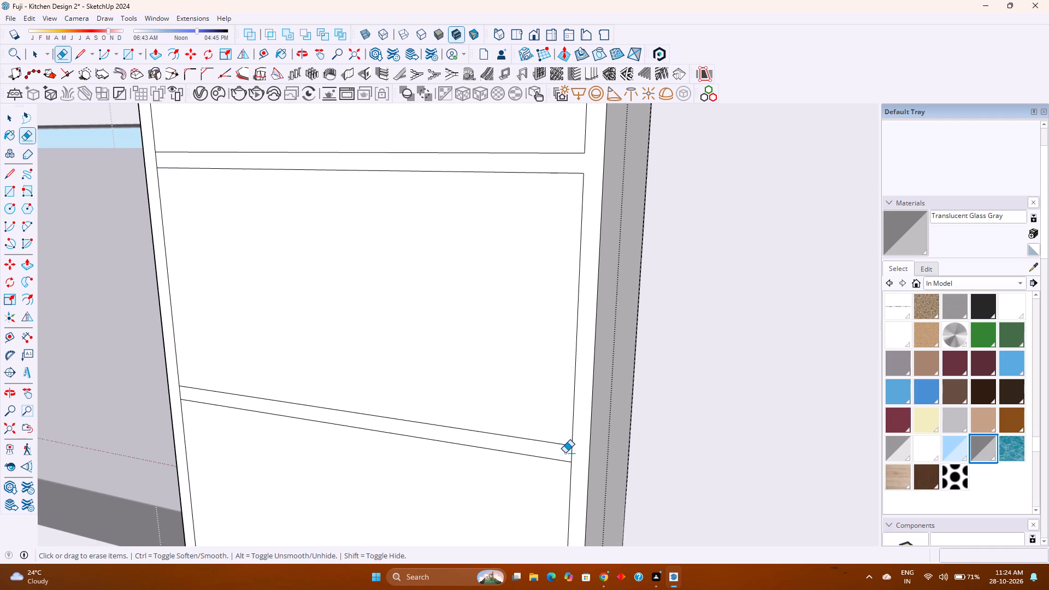
click(570, 456)
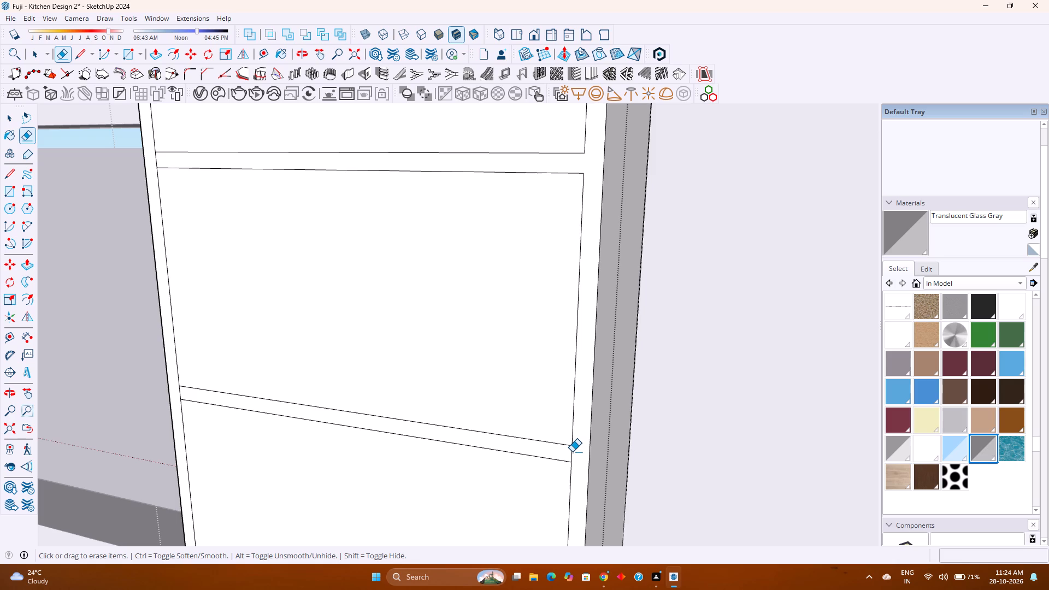
click(571, 452)
scroll(571, 452, down, 10)
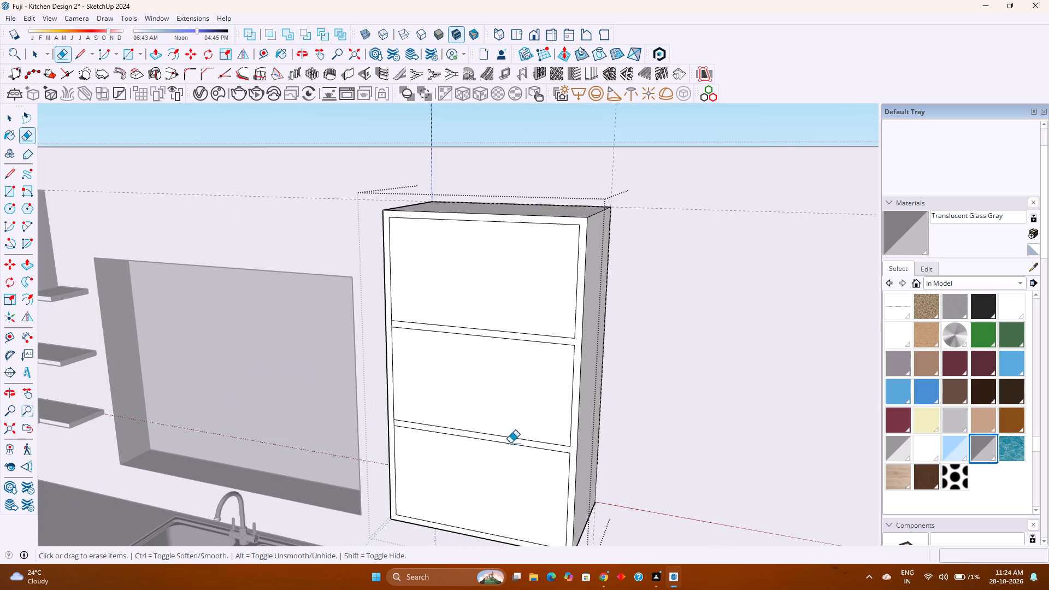
scroll(388, 332, up, 12)
click(399, 316)
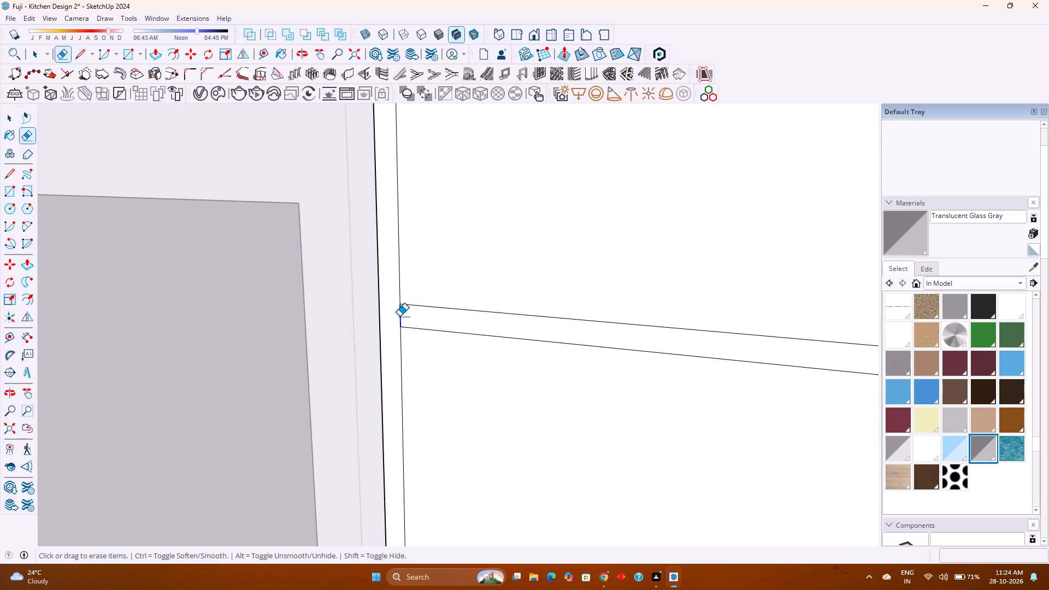
scroll(399, 316, down, 11)
scroll(406, 447, up, 7)
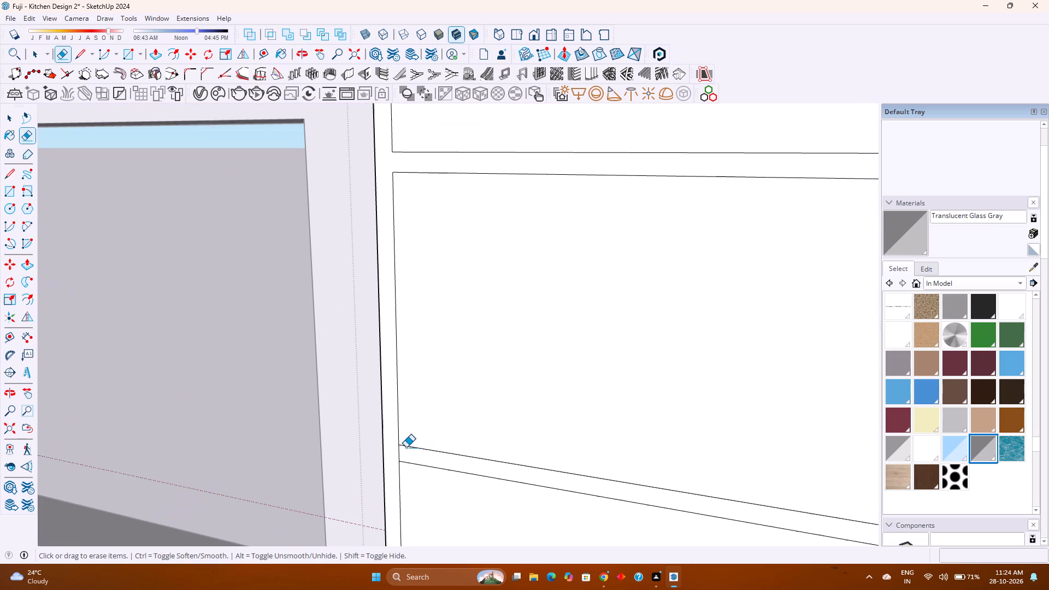
click(398, 452)
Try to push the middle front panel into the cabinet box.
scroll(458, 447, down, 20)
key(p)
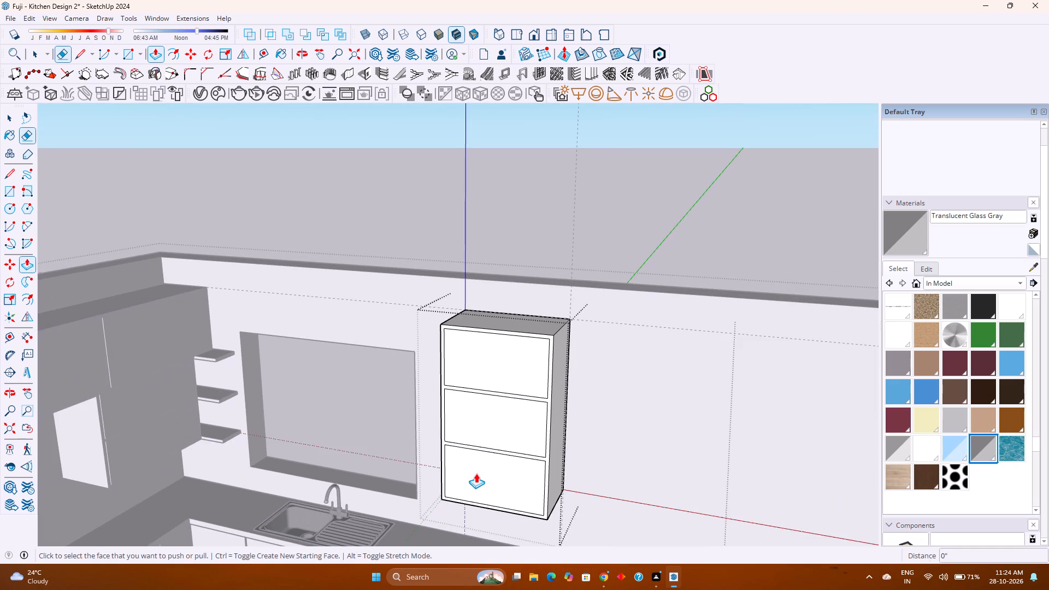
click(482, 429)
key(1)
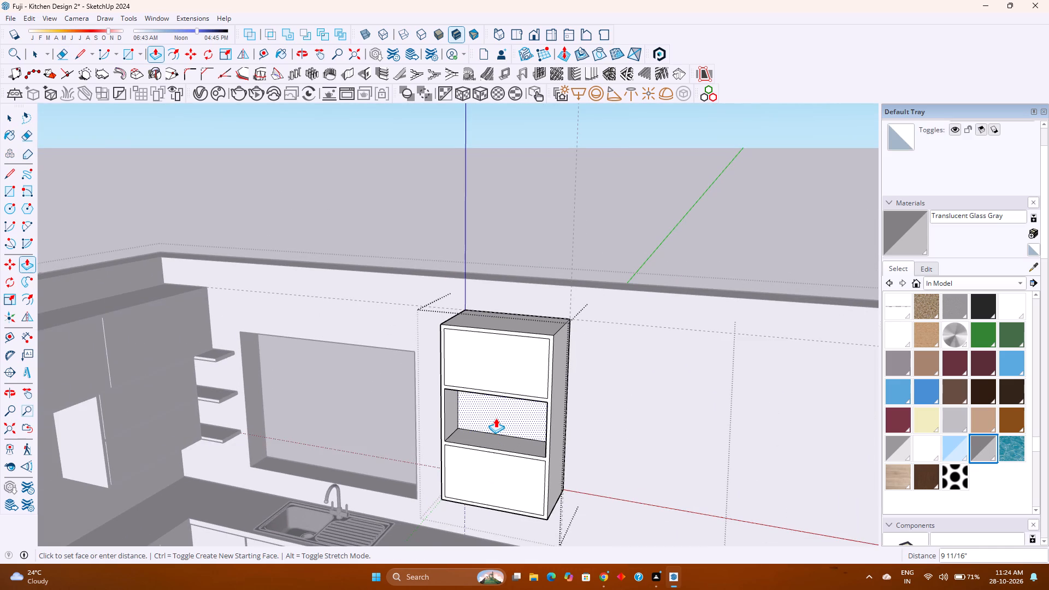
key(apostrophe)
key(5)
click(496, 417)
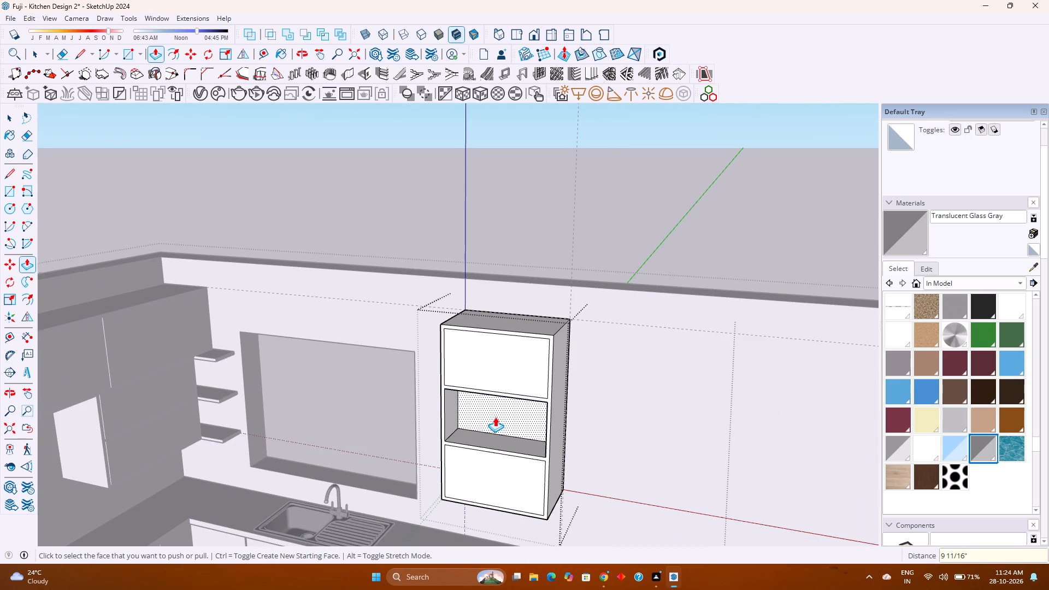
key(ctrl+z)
Push the middle front panel 1' 5" into the cabinet and repeat that depth on the upper and lower panels.
click(482, 428)
key(1)
key(apostrophe)
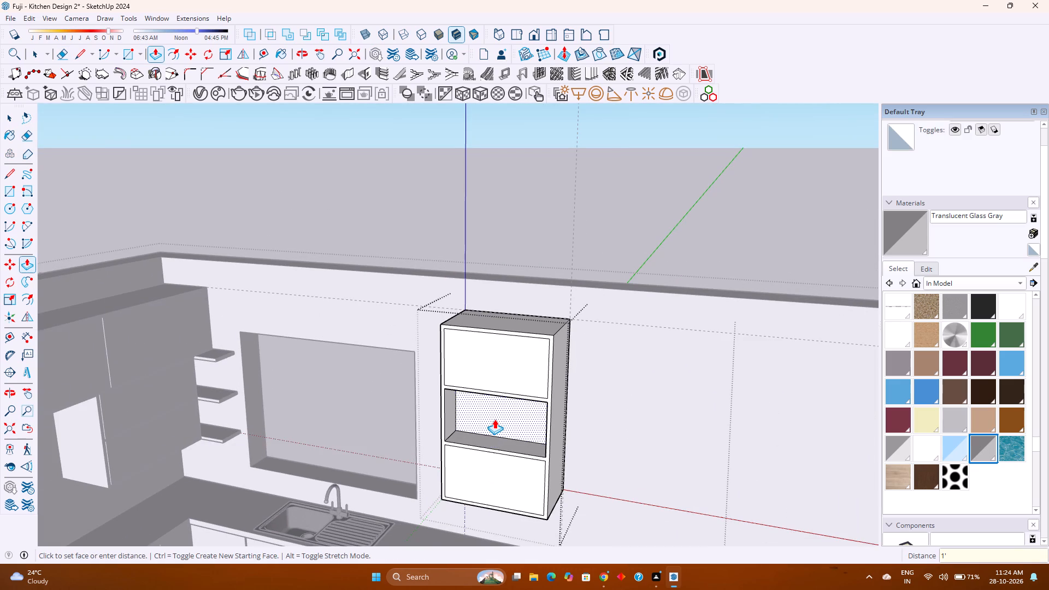
key(5)
key(Return)
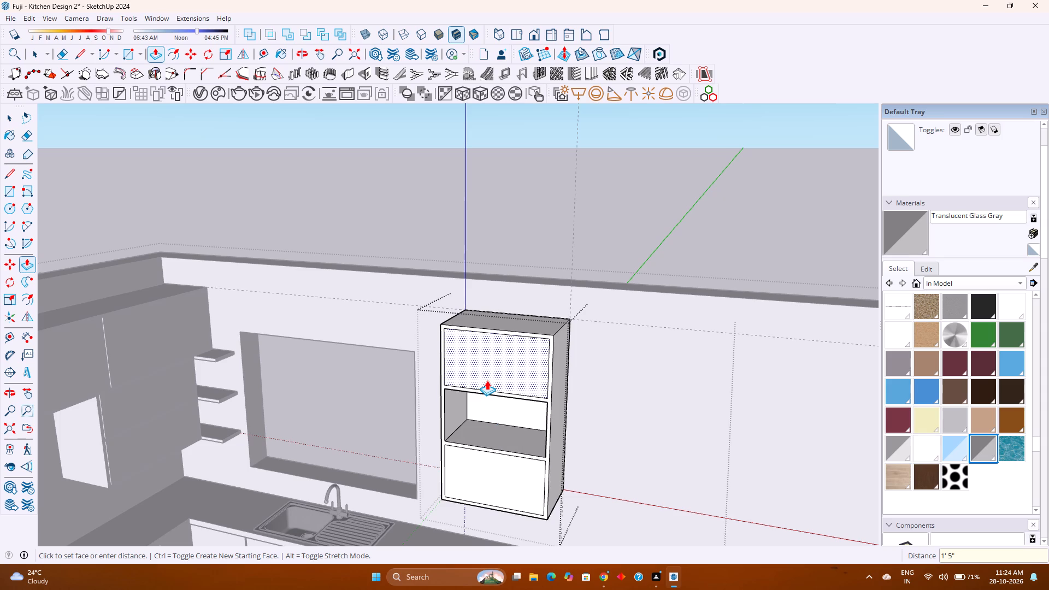
double_click(487, 380)
double_click(494, 481)
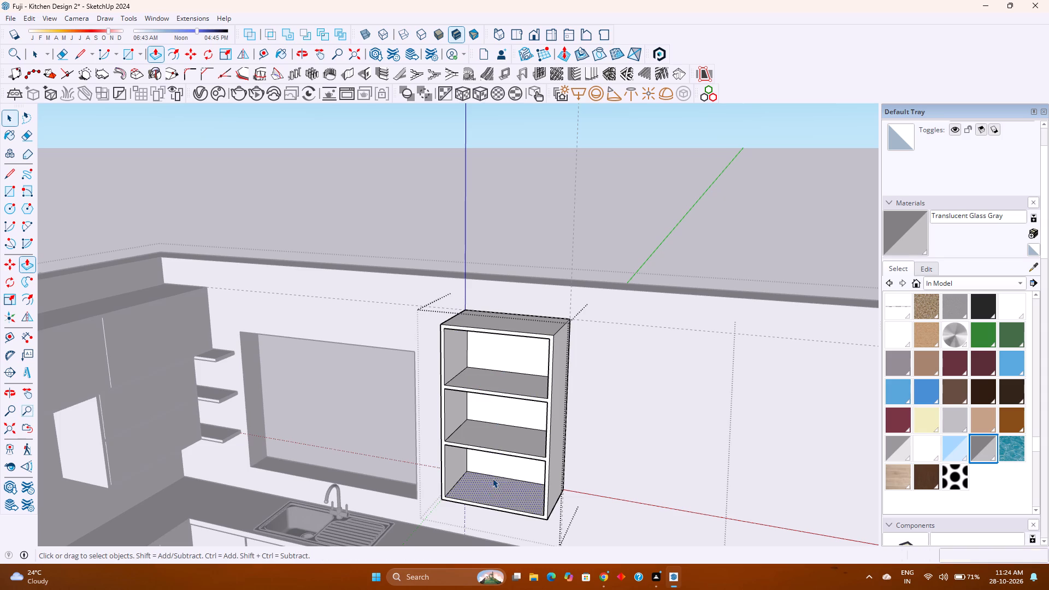
Leave the cabinet group's editing mode and save the model.
key(space)
key(Escape)
middle_drag(488, 474, 520, 430)
key(ctrl+s)
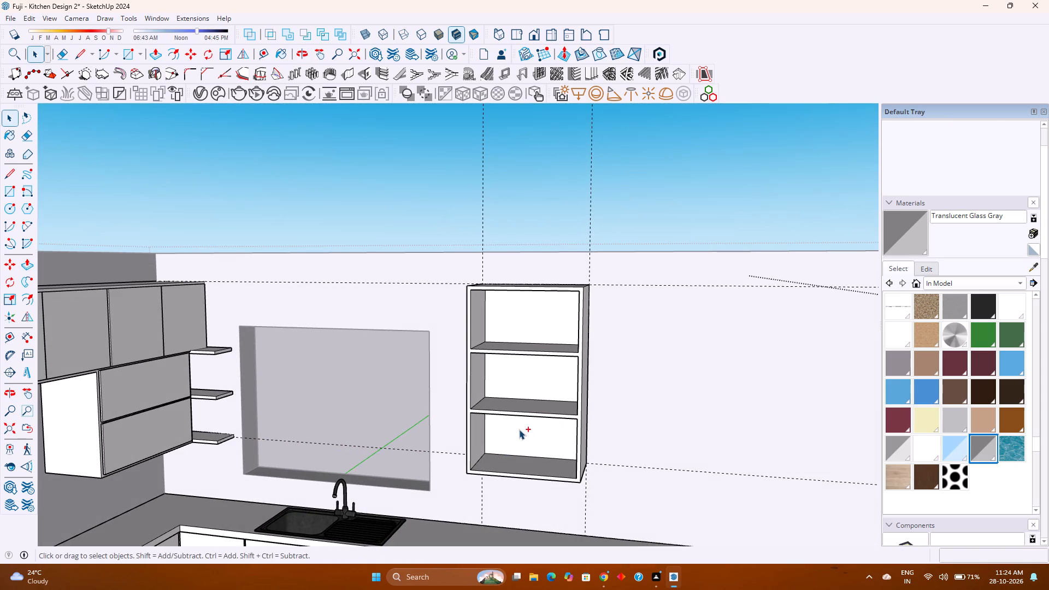
scroll(519, 429, down, 12)
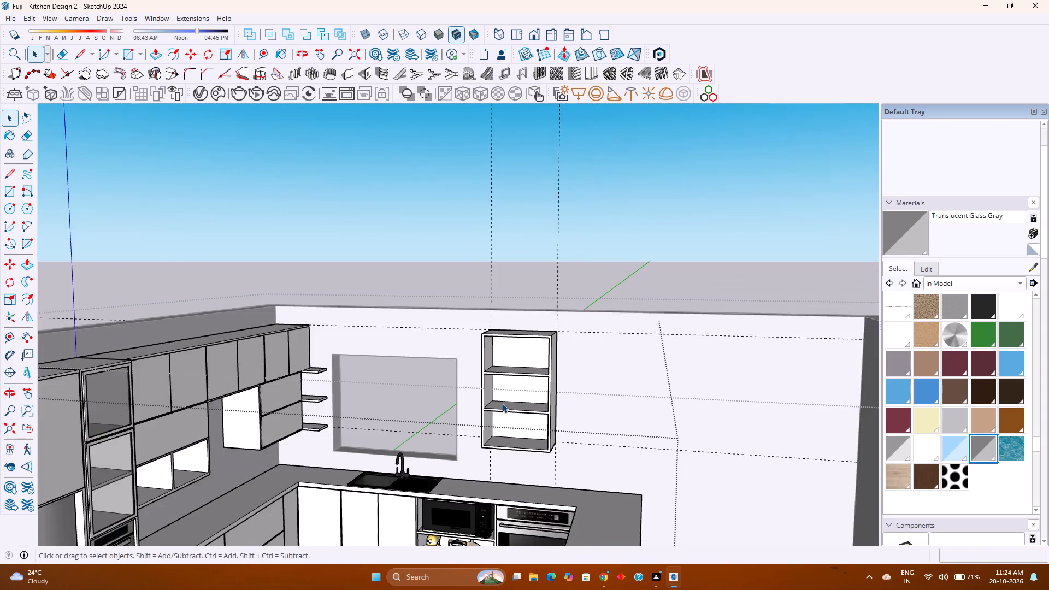
Delete all the dashed guide lines from the kitchen model.
scroll(502, 403, down, 3)
click(23, 16)
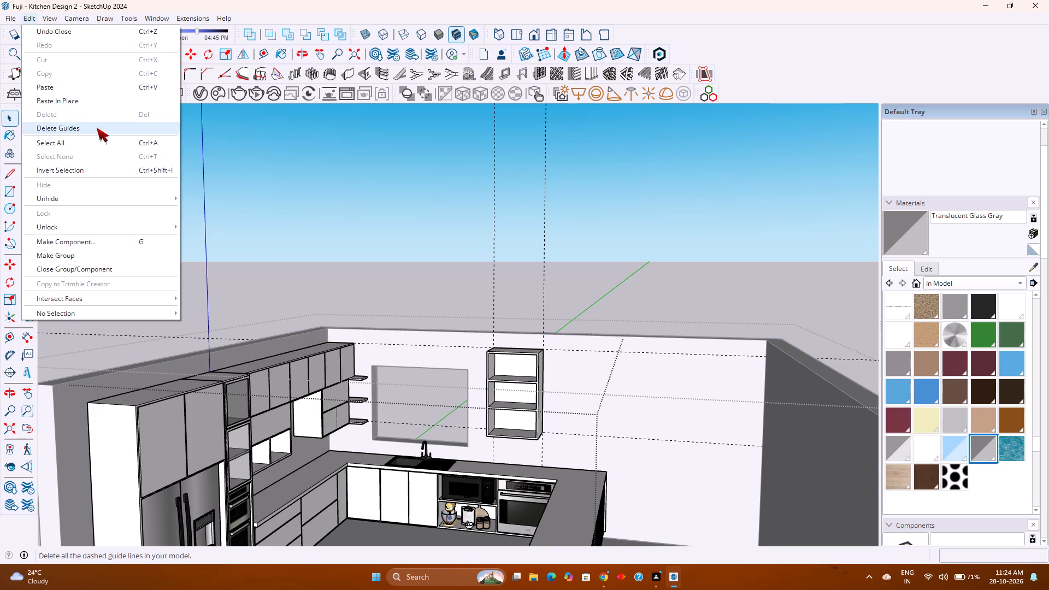
click(97, 128)
Examine the whole kitchen from several angles, including the open wall cabinet beside the window.
scroll(516, 351, down, 5)
shift+middle_drag(522, 383, 532, 331)
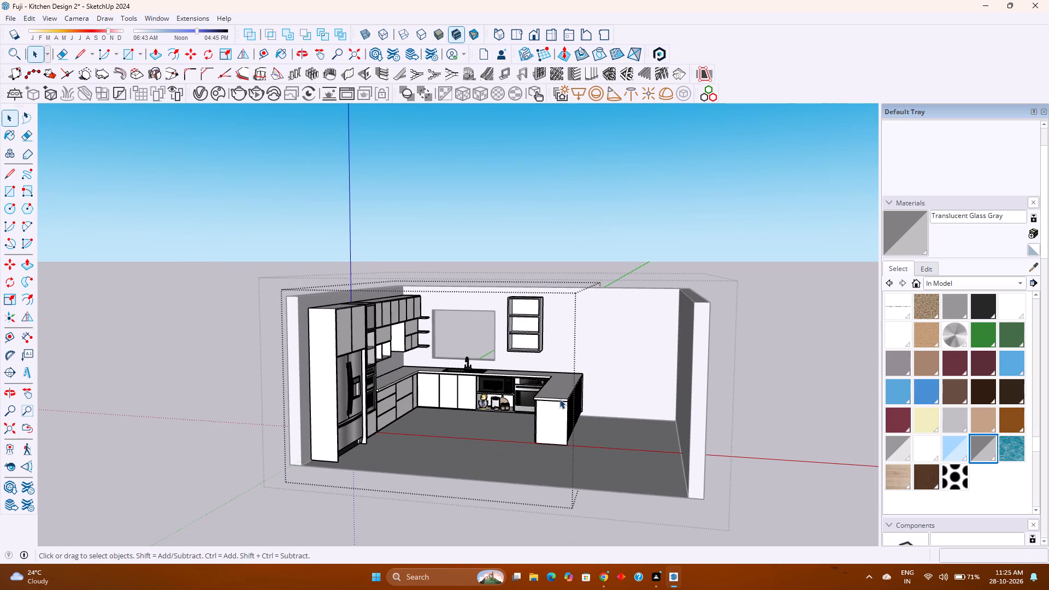
middle_drag(559, 399, 626, 411)
scroll(628, 413, up, 1)
middle_drag(628, 413, 565, 424)
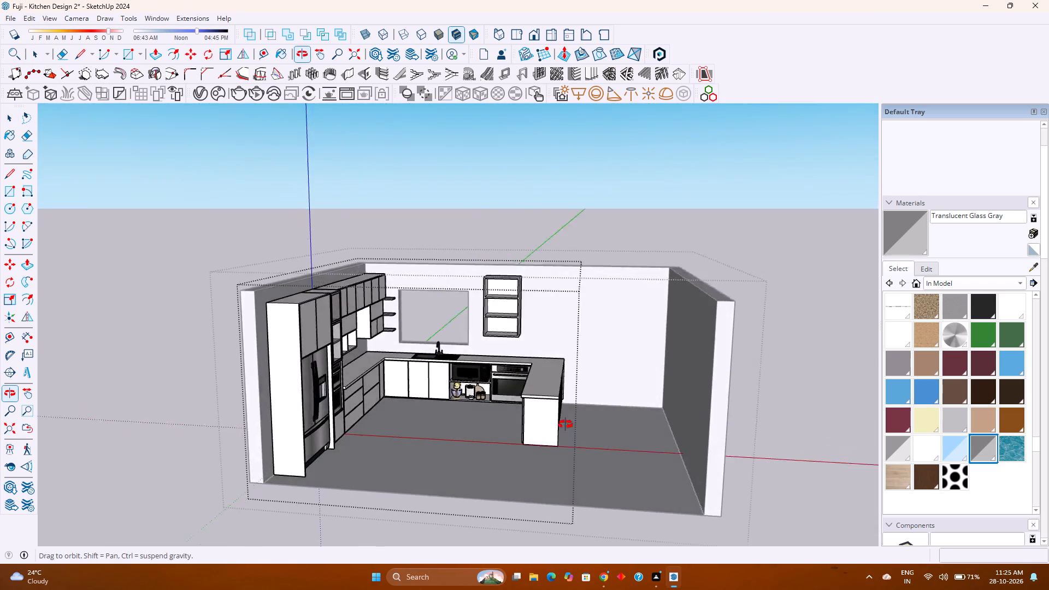
middle_drag(565, 424, 480, 414)
middle_click(480, 414)
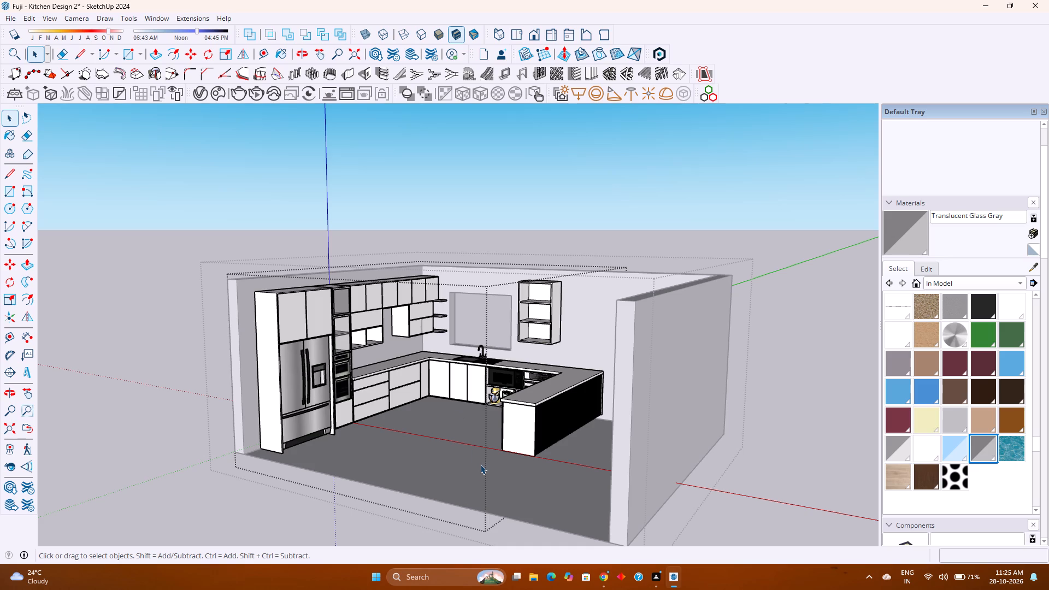
middle_drag(463, 440, 587, 424)
middle_click(587, 424)
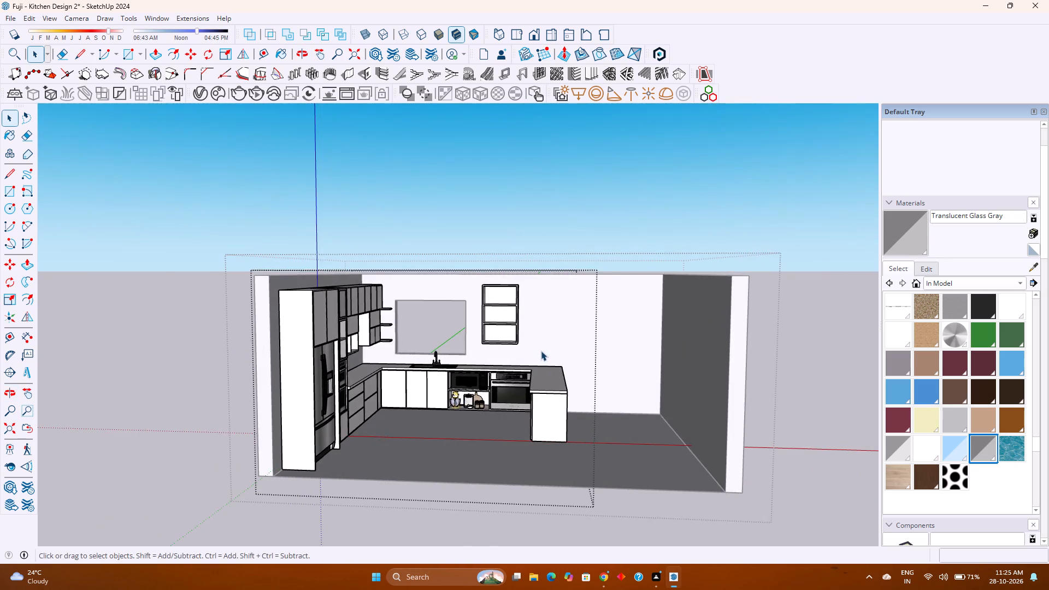
scroll(540, 350, up, 5)
middle_drag(540, 350, 626, 374)
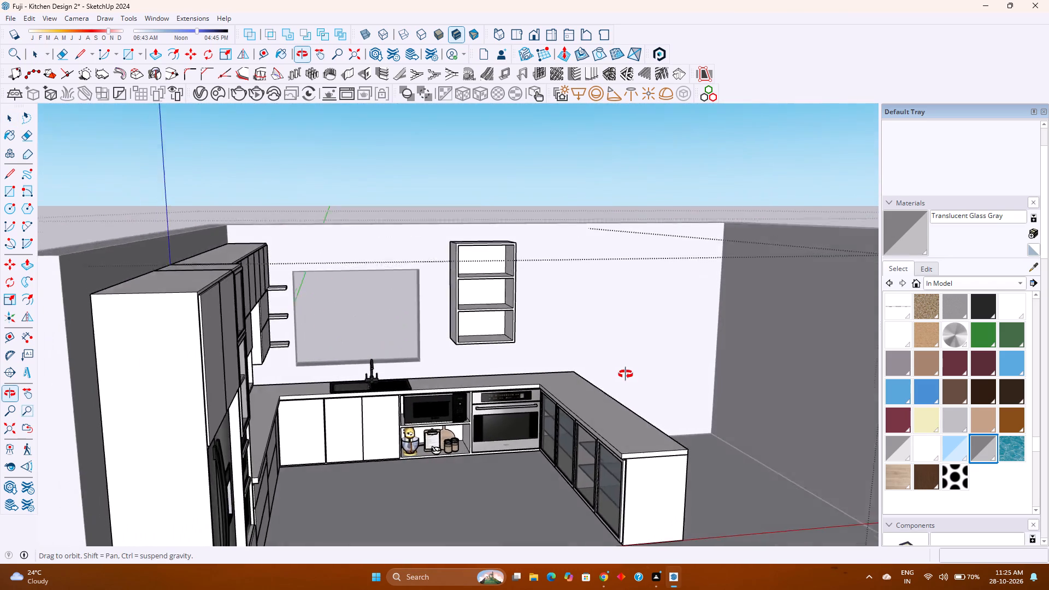
middle_drag(626, 374, 629, 364)
middle_click(629, 364)
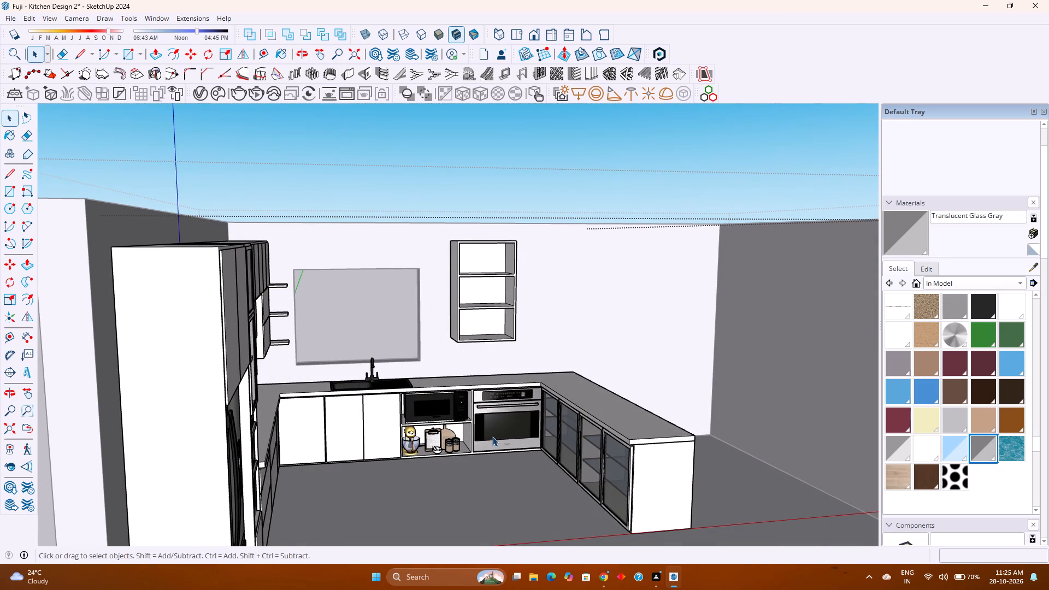
scroll(492, 436, down, 1)
middle_drag(492, 439, 479, 409)
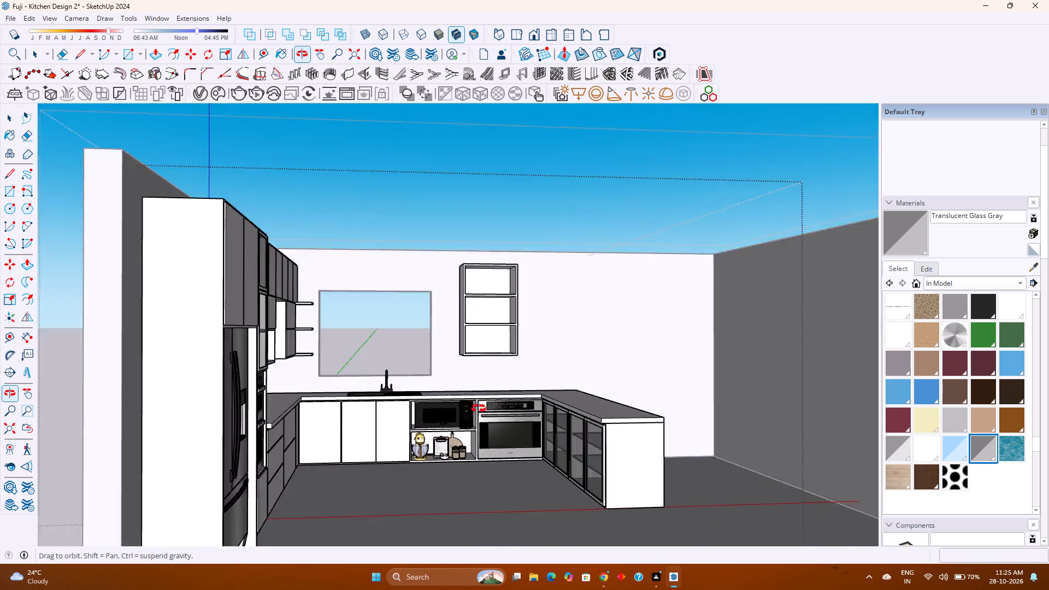
middle_drag(479, 409, 433, 428)
middle_click(433, 428)
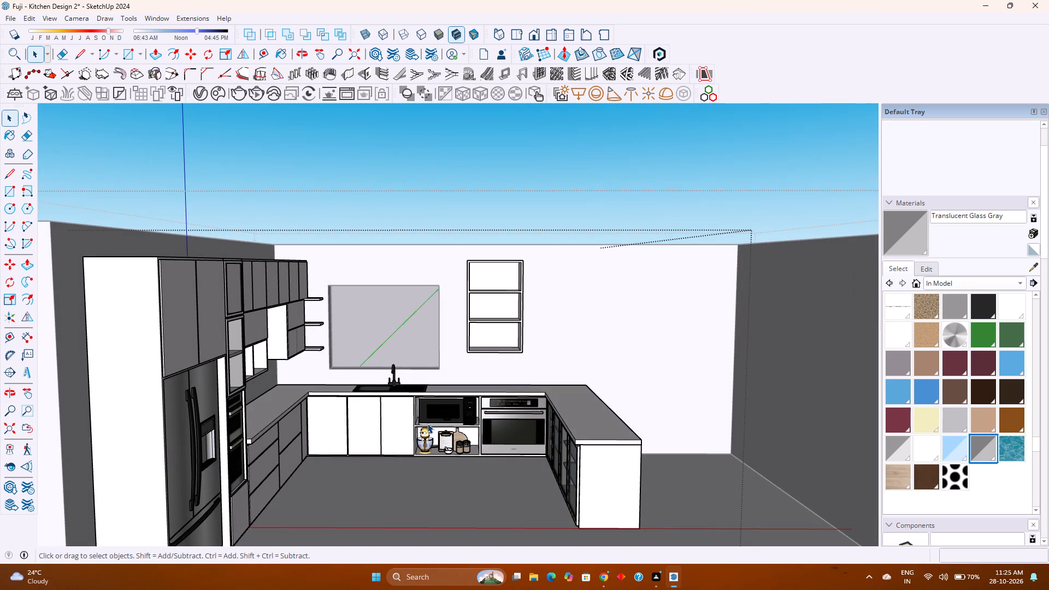
scroll(493, 440, down, 2)
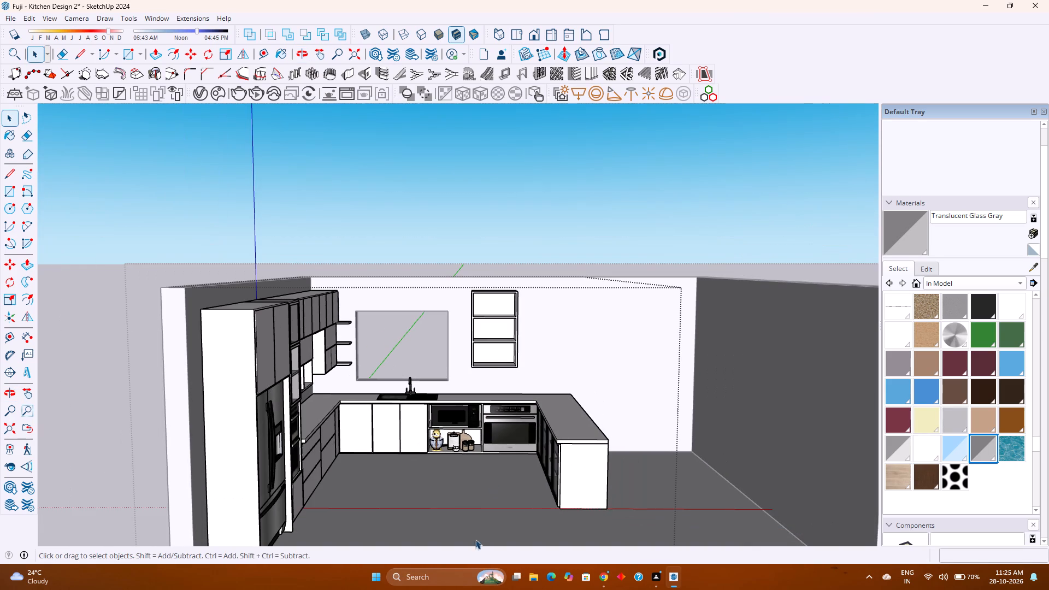
scroll(467, 484, up, 5)
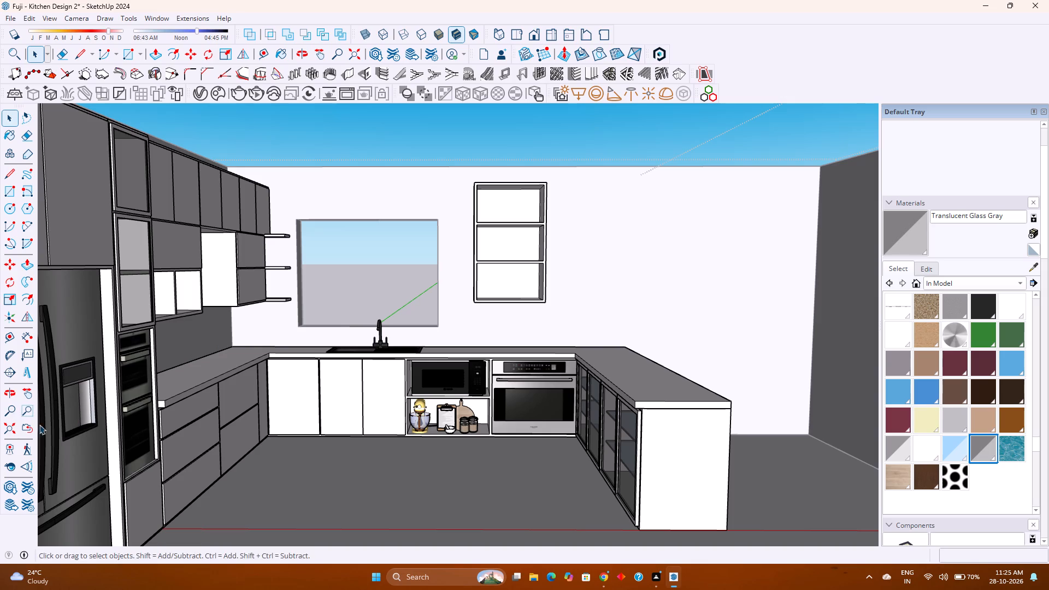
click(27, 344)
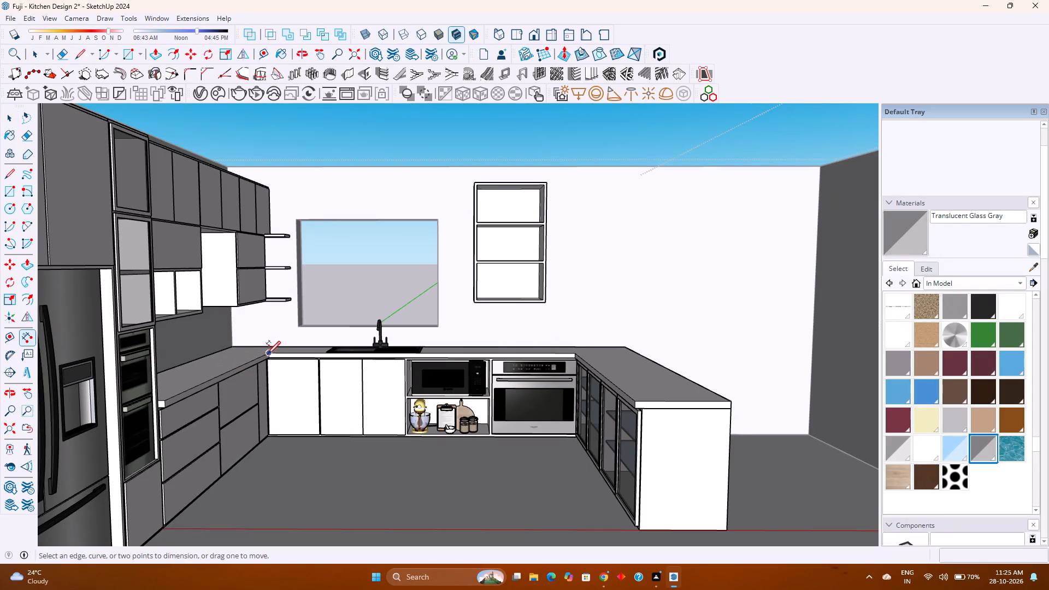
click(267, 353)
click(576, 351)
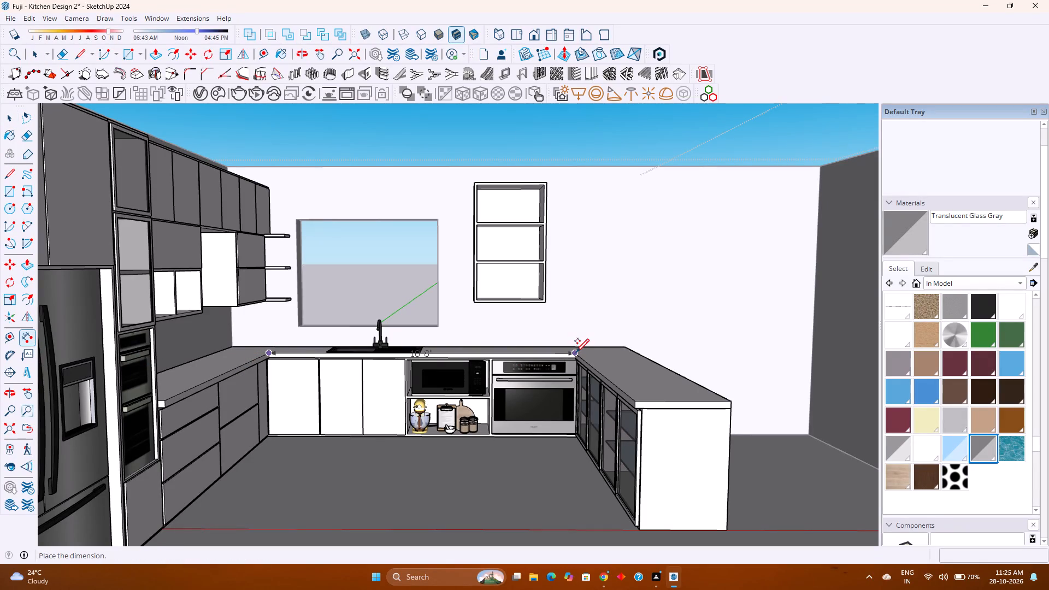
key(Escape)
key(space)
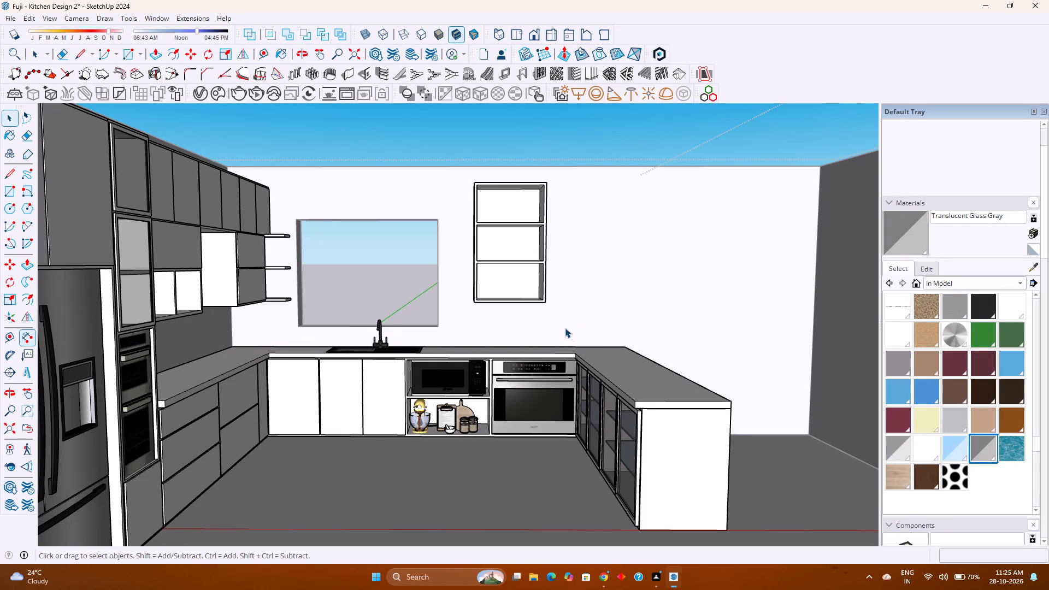
Examine the slatted outer side of the peninsula and the open wall cabinet above it from an angle.
scroll(614, 382, down, 4)
scroll(643, 448, up, 1)
scroll(591, 411, up, 2)
middle_drag(591, 411, 570, 418)
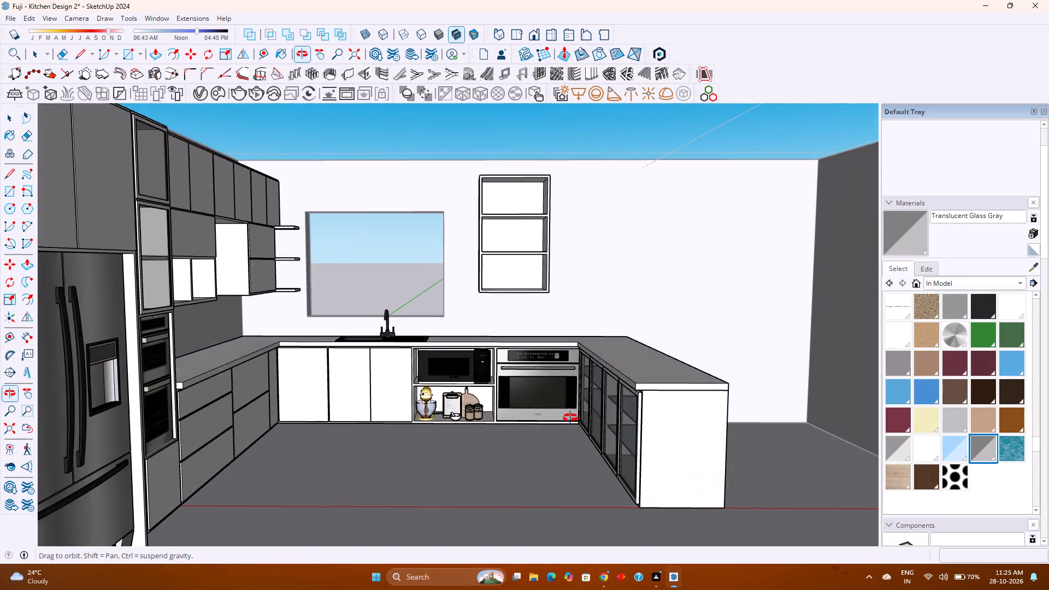
middle_drag(570, 418, 428, 404)
middle_drag(437, 402, 443, 399)
middle_click(443, 399)
middle_click(443, 399)
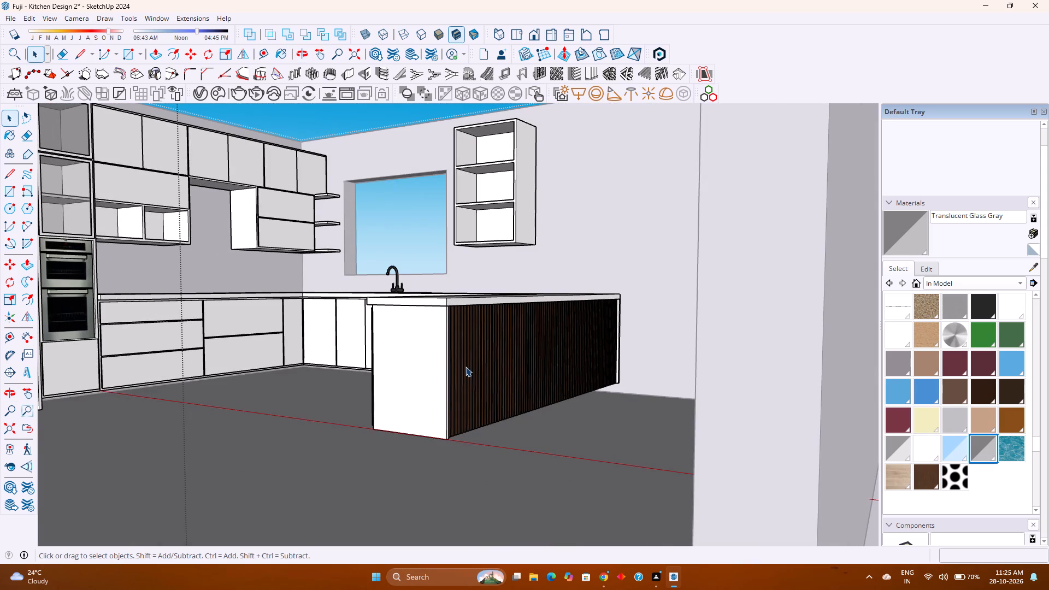
shift+middle_drag(478, 356, 480, 362)
shift+middle_drag(481, 364, 500, 415)
shift+scroll(500, 415, up, 1)
shift+middle_click(500, 415)
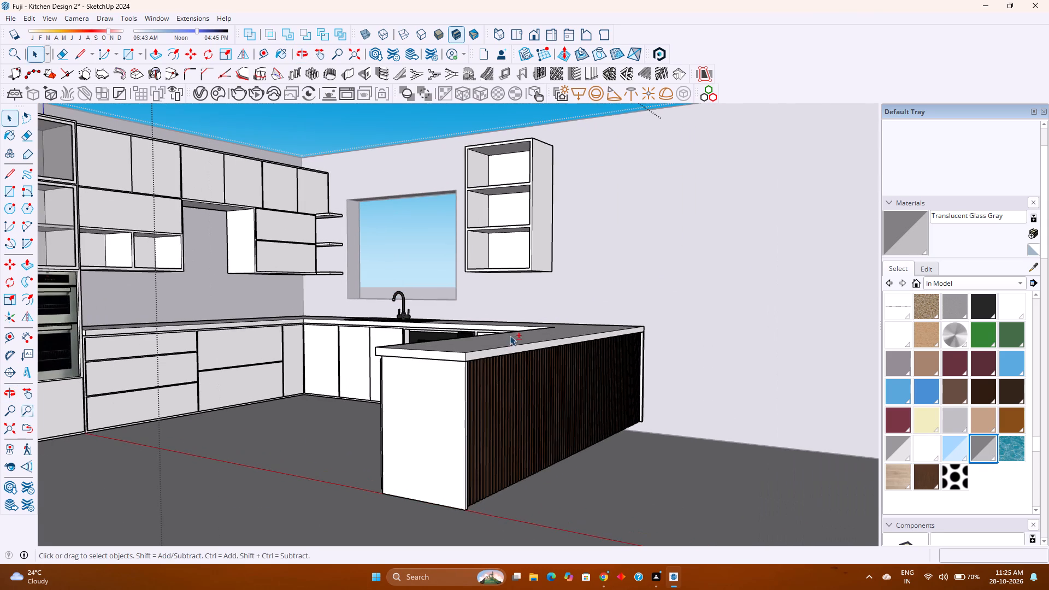
shift+middle_drag(510, 334, 460, 382)
shift+middle_click(460, 382)
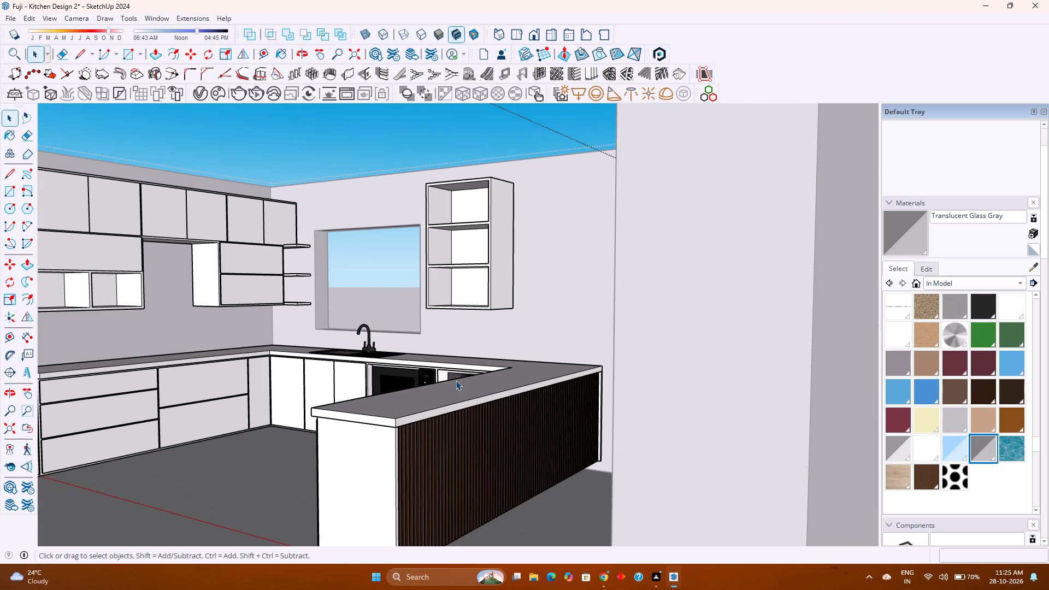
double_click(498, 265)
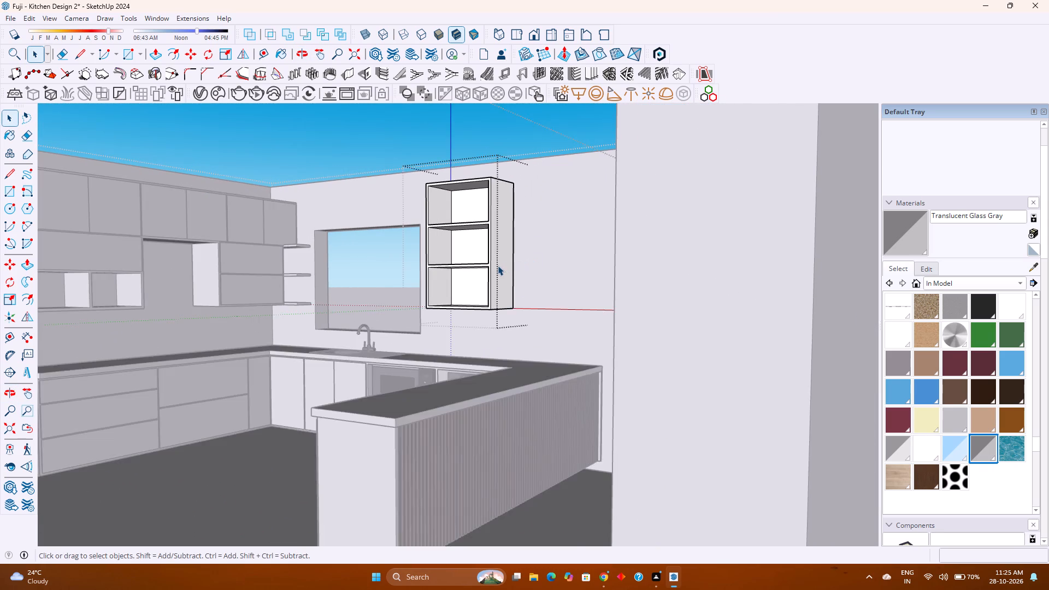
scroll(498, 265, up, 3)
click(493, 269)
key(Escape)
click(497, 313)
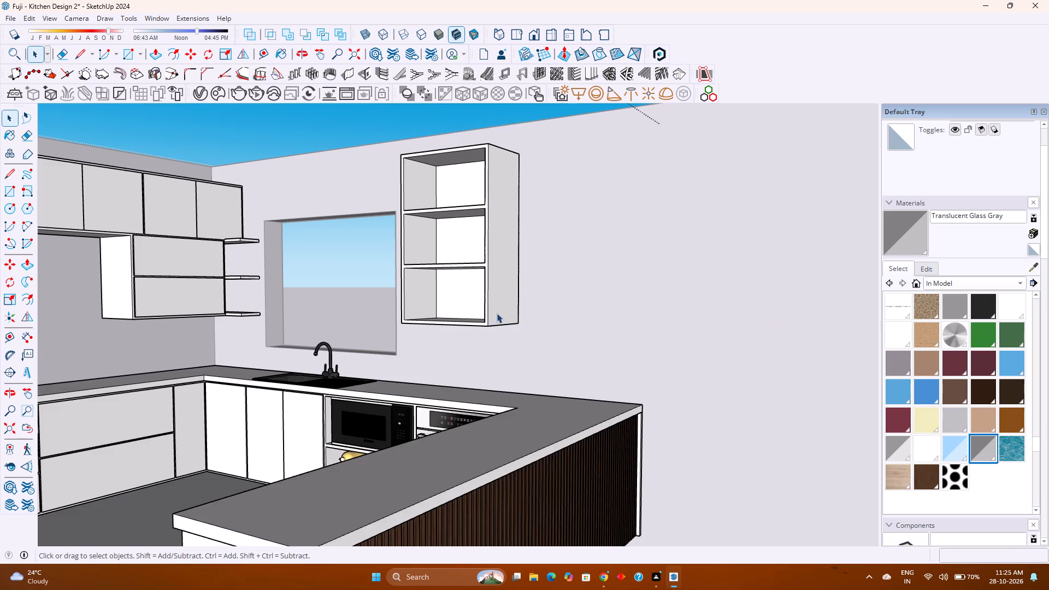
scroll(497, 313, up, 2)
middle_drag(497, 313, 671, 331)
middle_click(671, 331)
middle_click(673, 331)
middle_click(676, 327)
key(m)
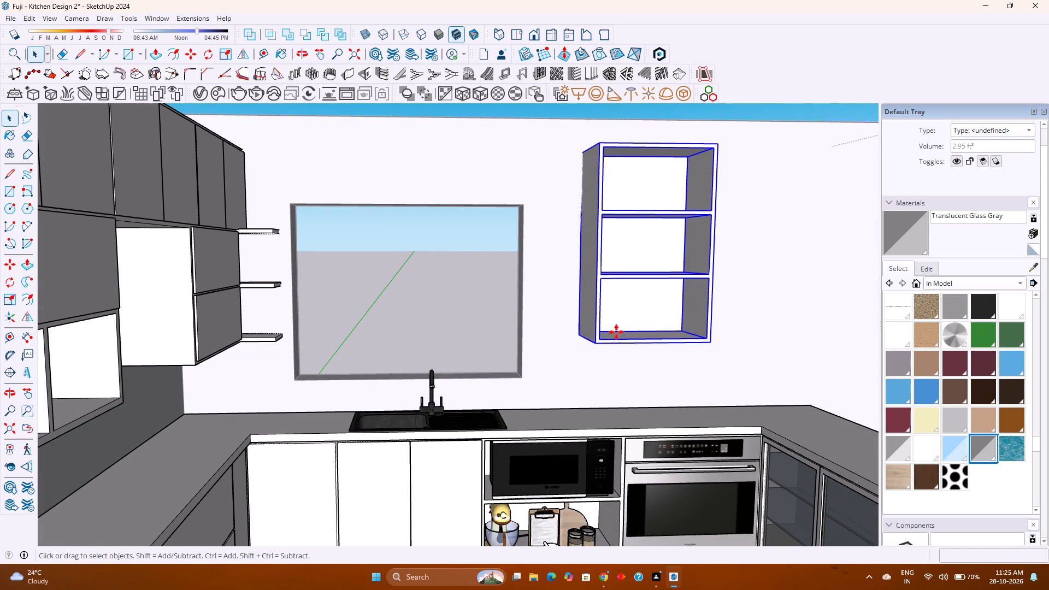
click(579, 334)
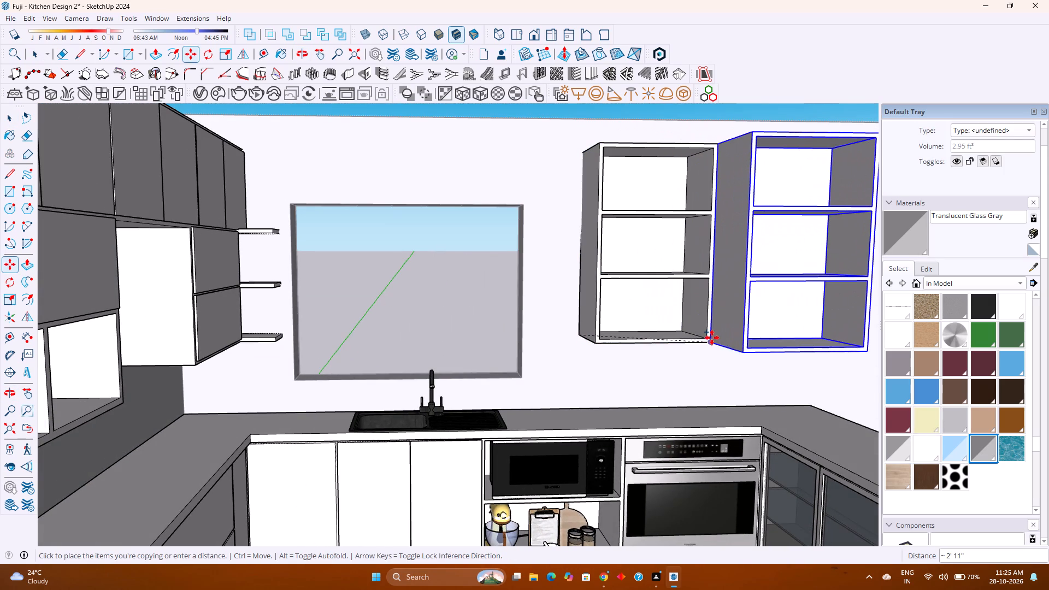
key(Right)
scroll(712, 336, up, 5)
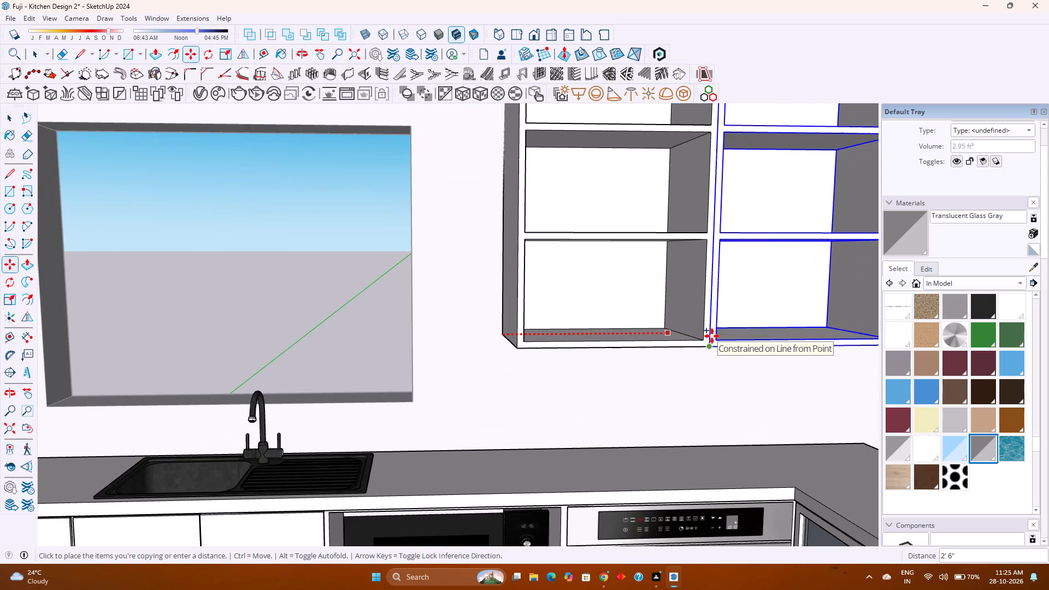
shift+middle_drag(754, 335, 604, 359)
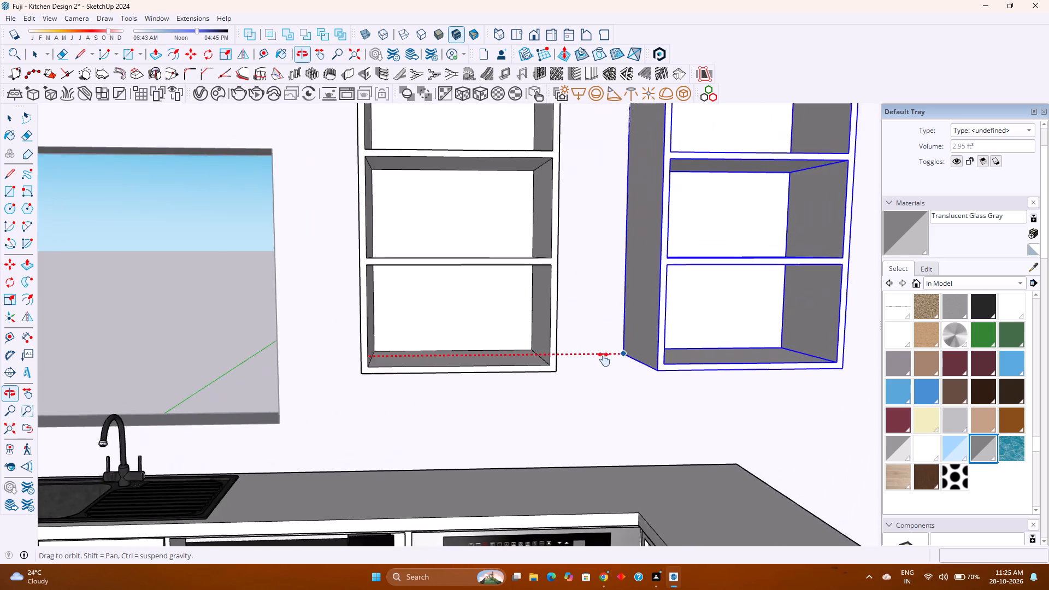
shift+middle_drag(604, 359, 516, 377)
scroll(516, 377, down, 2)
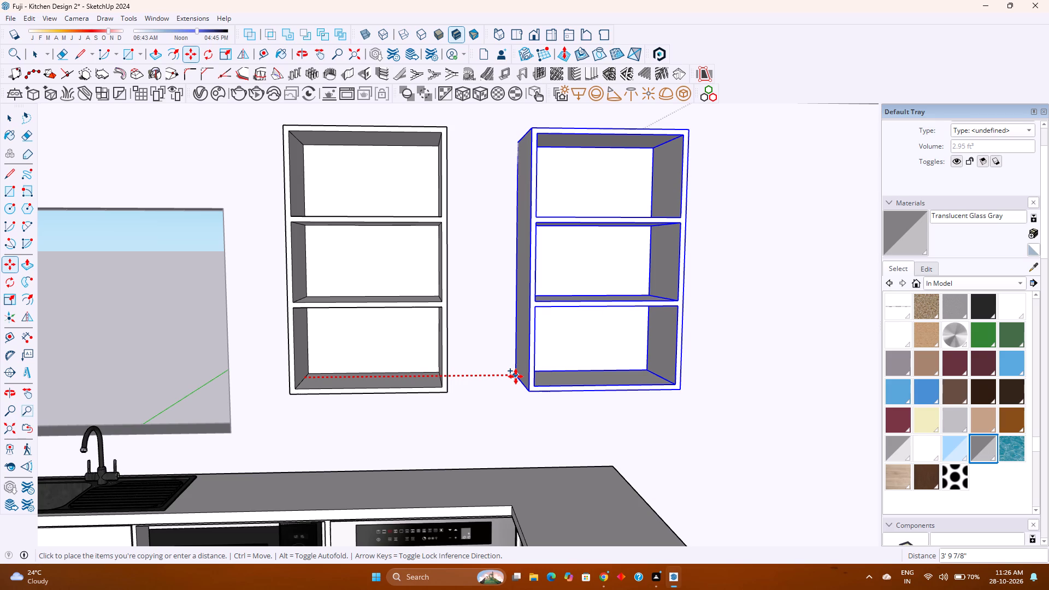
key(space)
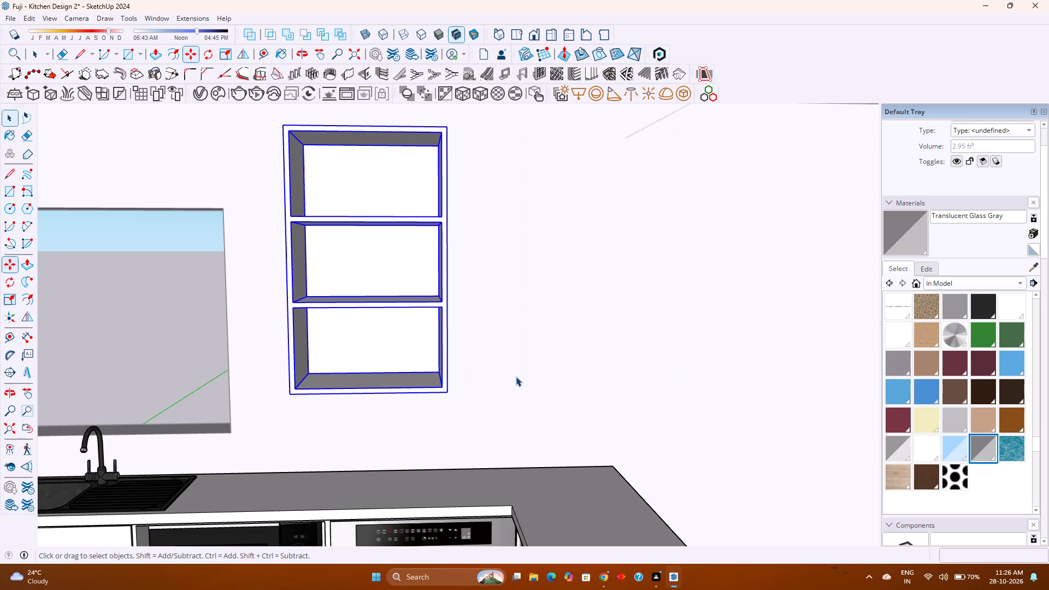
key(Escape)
Open the three-compartment wall cabinet group beside the window for editing.
scroll(551, 341, down, 4)
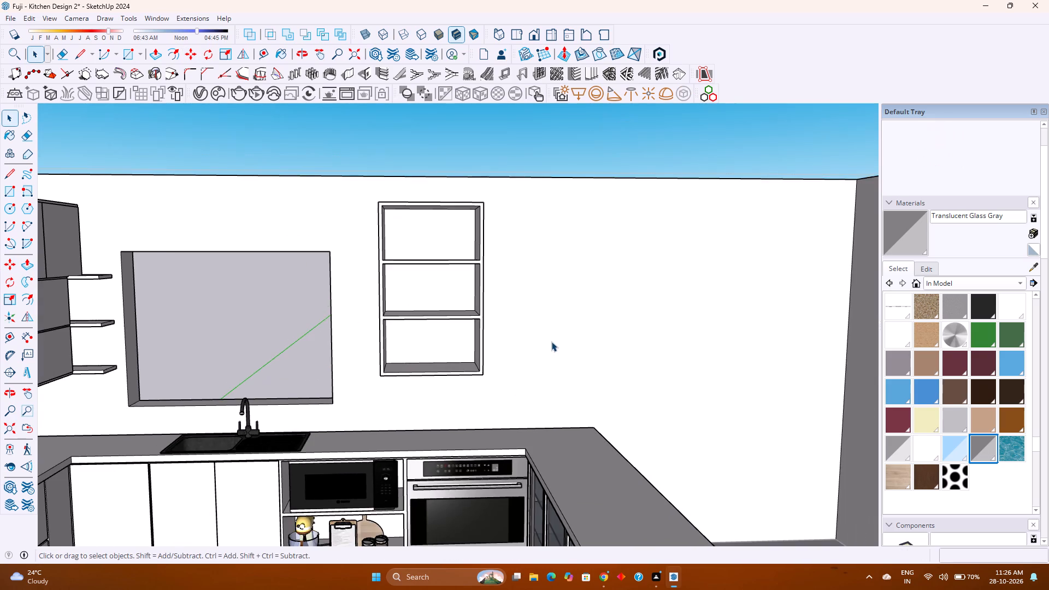
scroll(544, 341, down, 1)
scroll(532, 354, up, 3)
middle_drag(532, 354, 403, 373)
middle_click(403, 373)
scroll(453, 351, up, 2)
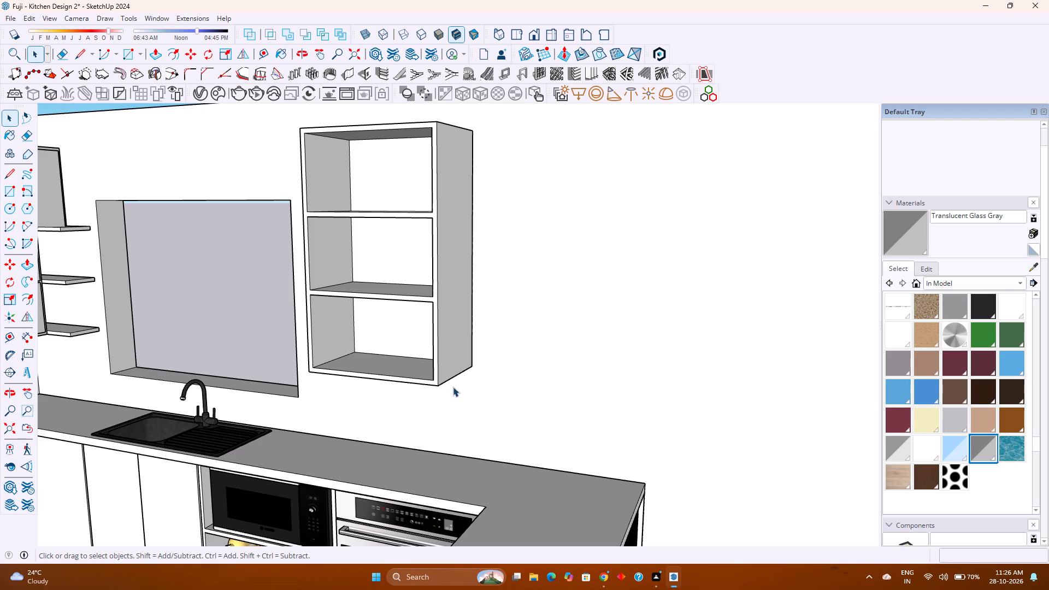
double_click(446, 340)
scroll(447, 340, up, 2)
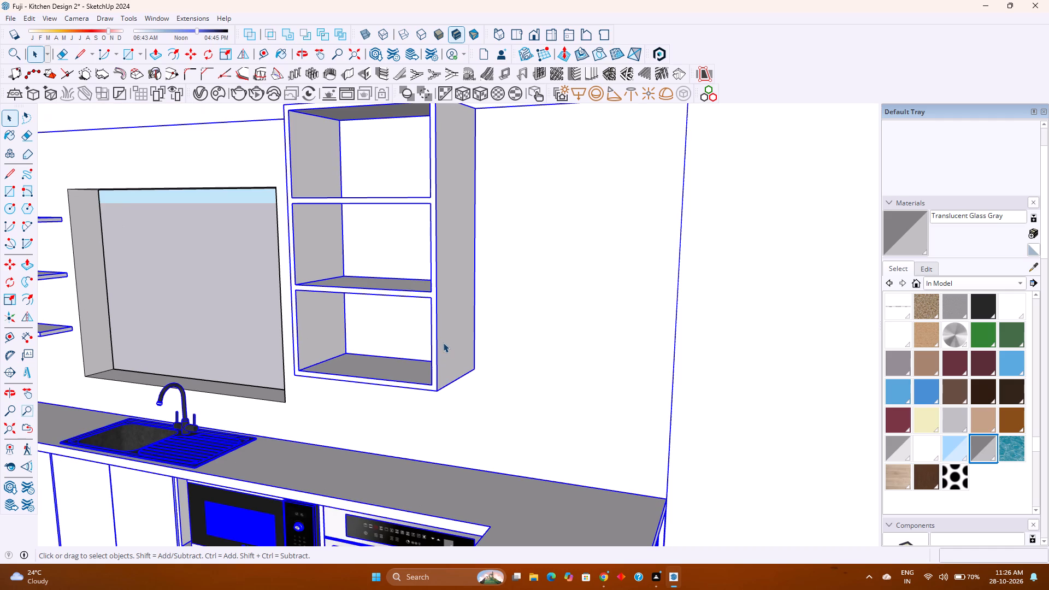
double_click(443, 343)
double_click(442, 343)
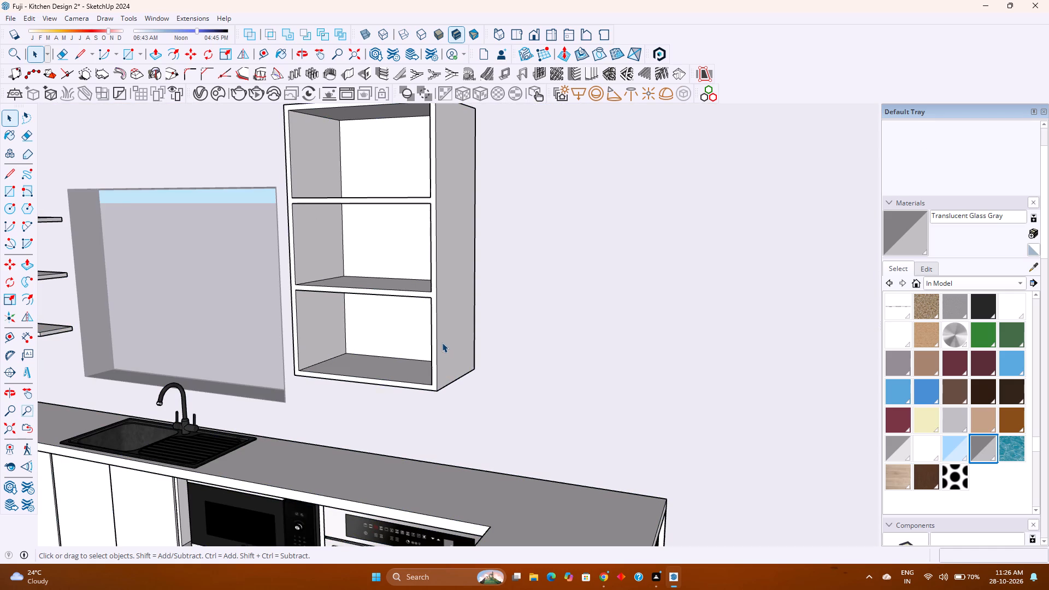
Place a horizontal guide 1' 9" above the countertop's back edge, level with the bottom of the wall cabinet.
middle_drag(452, 373, 553, 375)
middle_click(553, 375)
scroll(553, 375, down, 2)
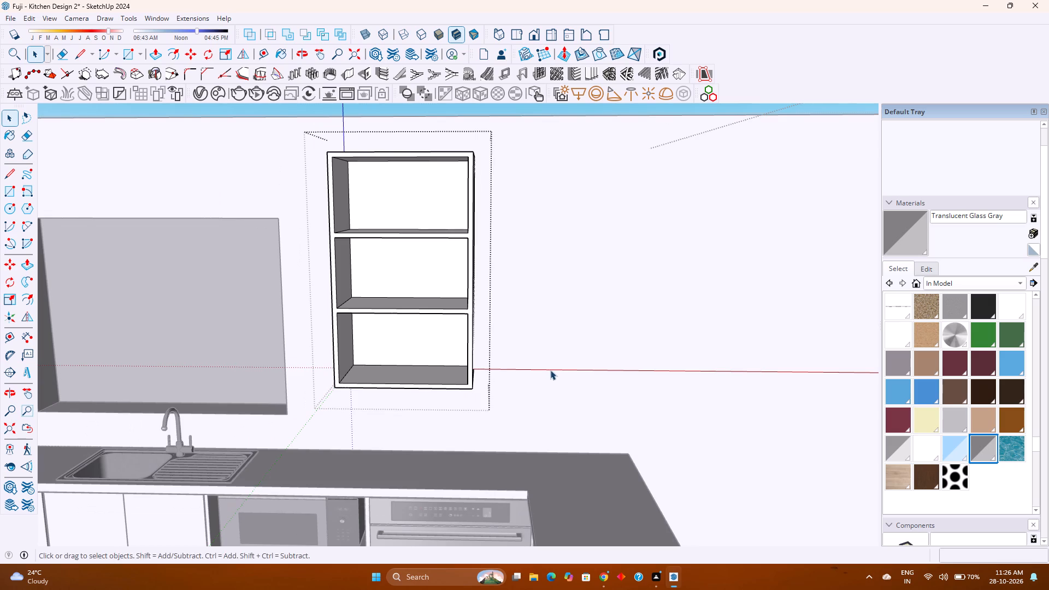
middle_drag(549, 369, 506, 343)
middle_click(506, 343)
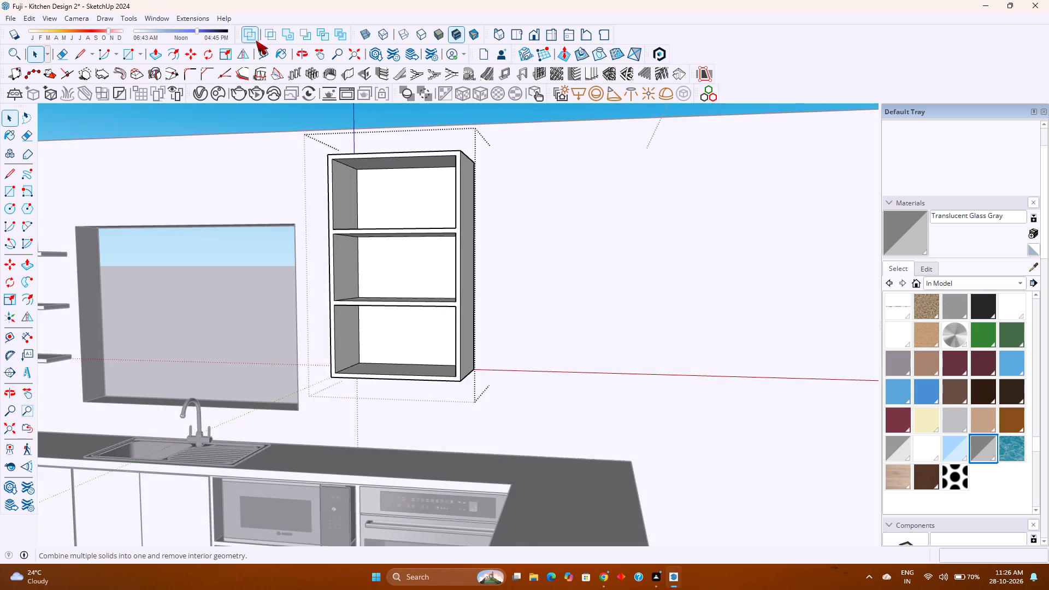
click(271, 50)
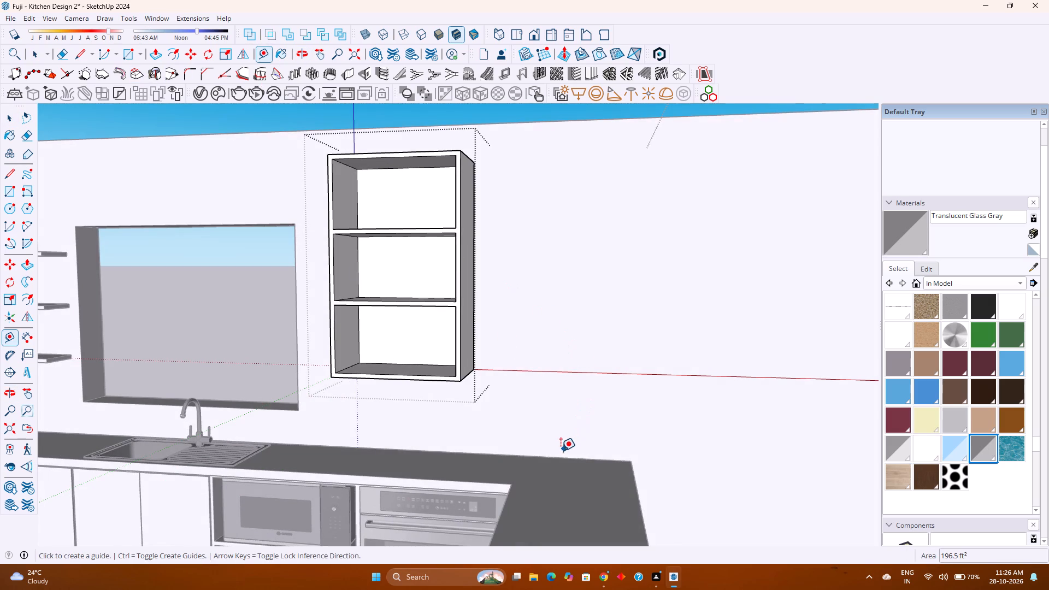
click(558, 456)
click(475, 369)
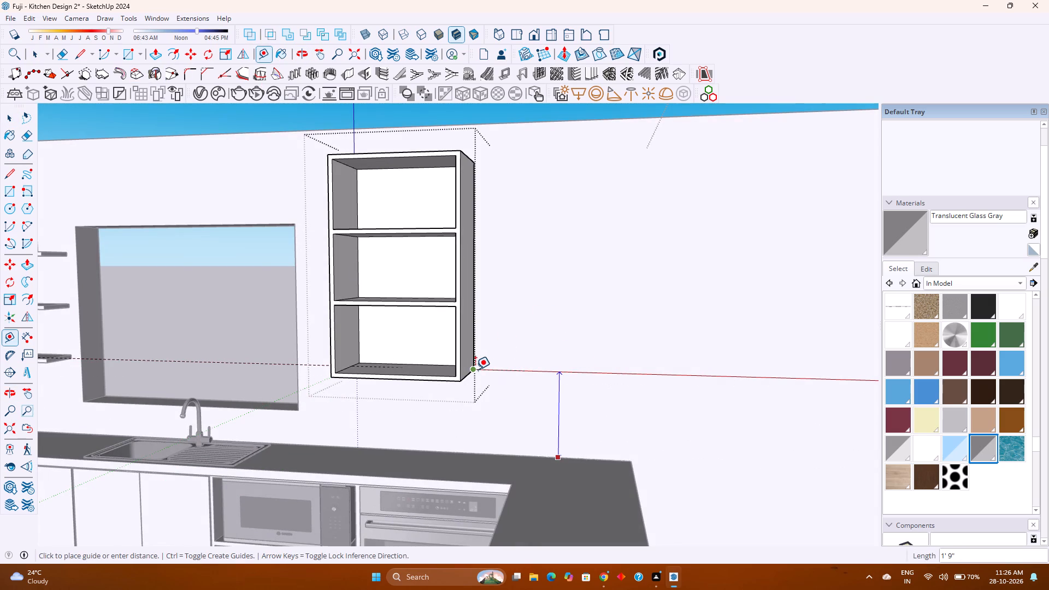
Place horizontal guides 4' 2" and 2' 1" above the bottom guide, and a vertical guide 3' 2" from the cabinet's side at the countertop's end.
click(505, 370)
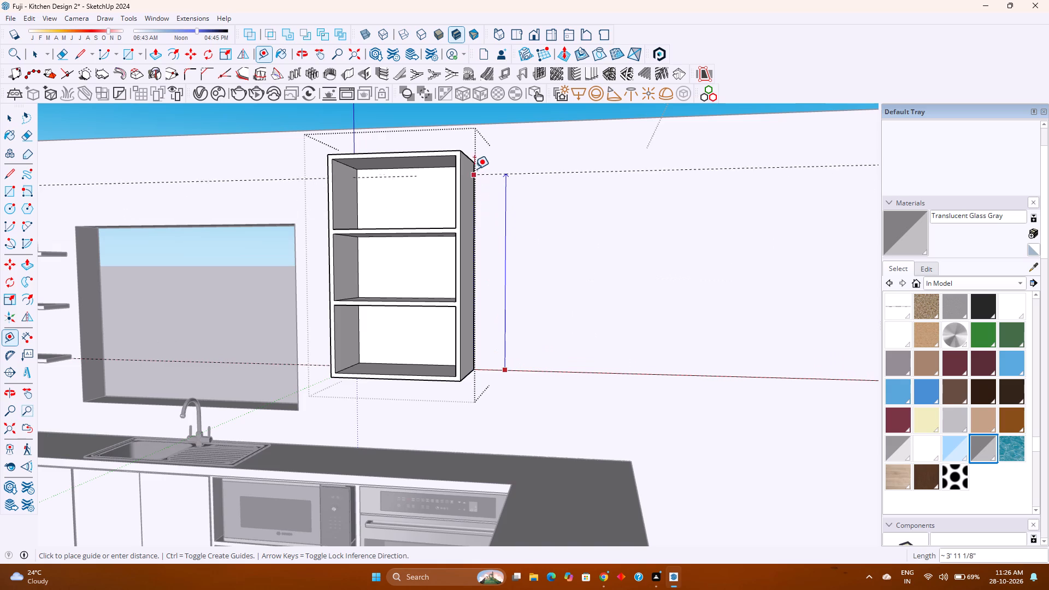
click(474, 165)
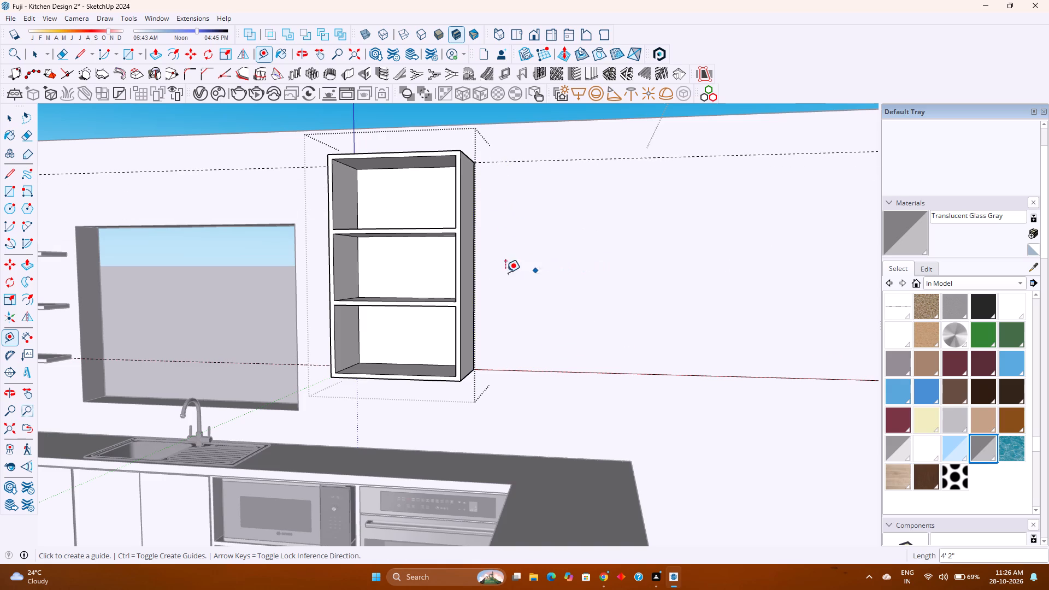
click(474, 252)
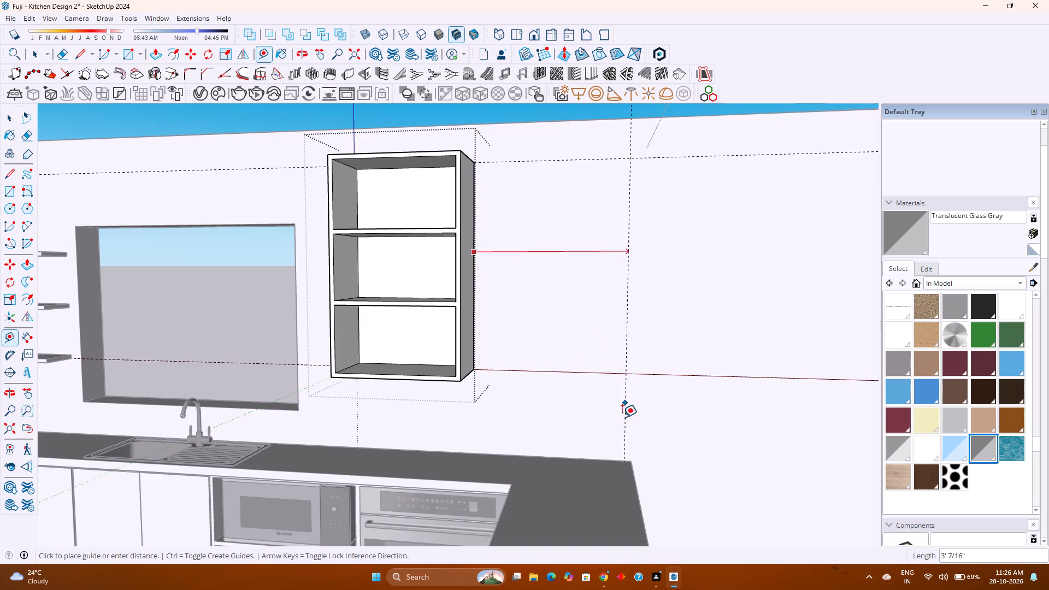
click(631, 460)
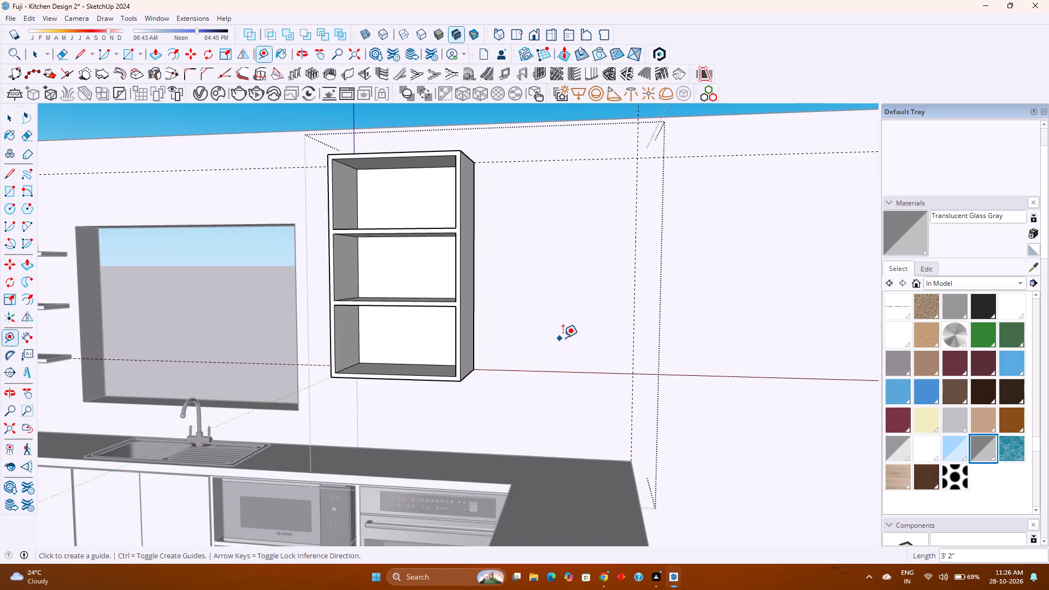
click(581, 373)
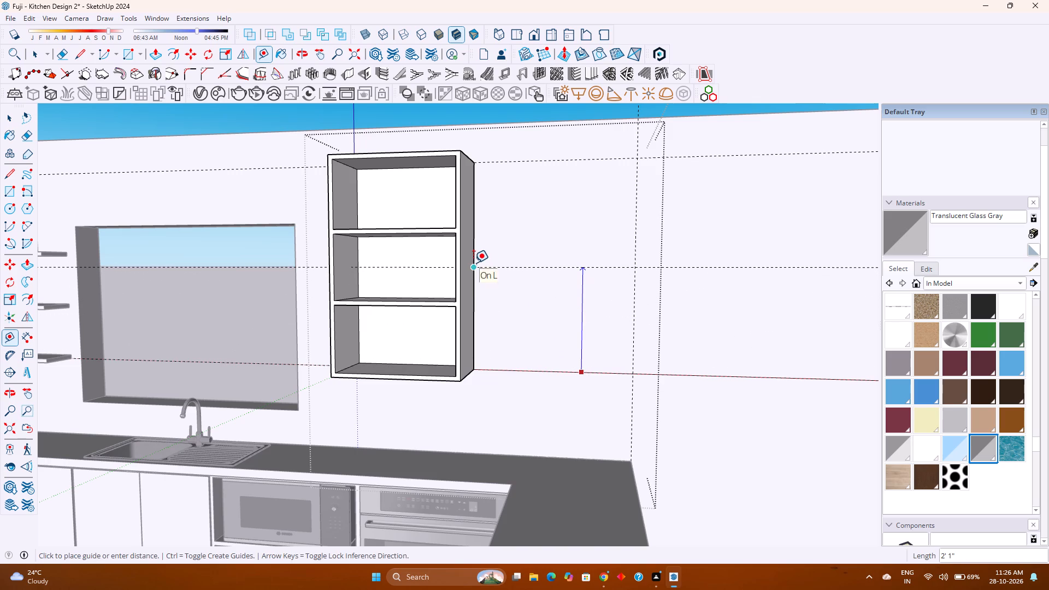
click(474, 263)
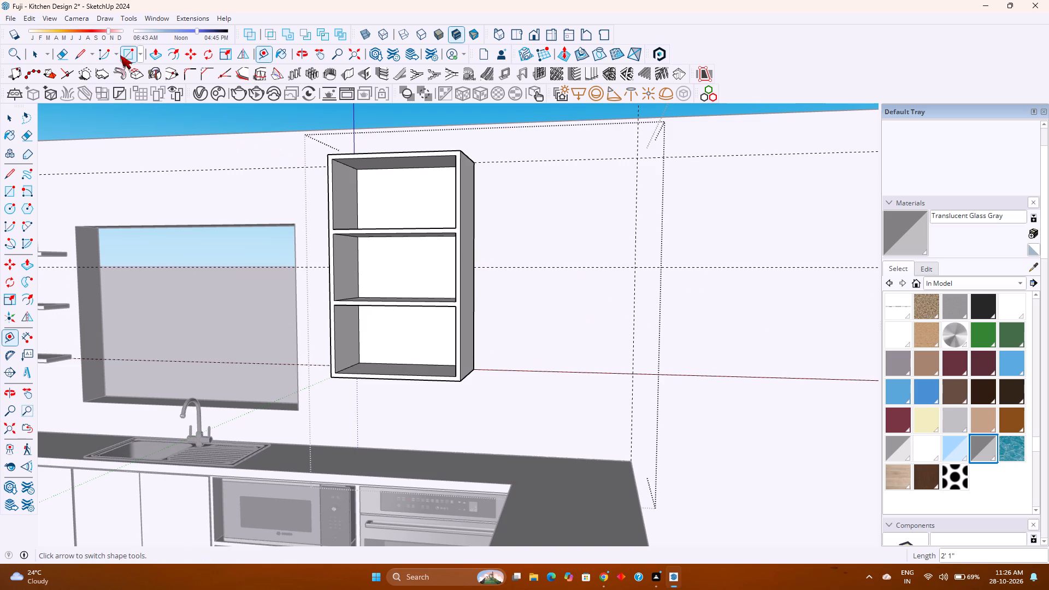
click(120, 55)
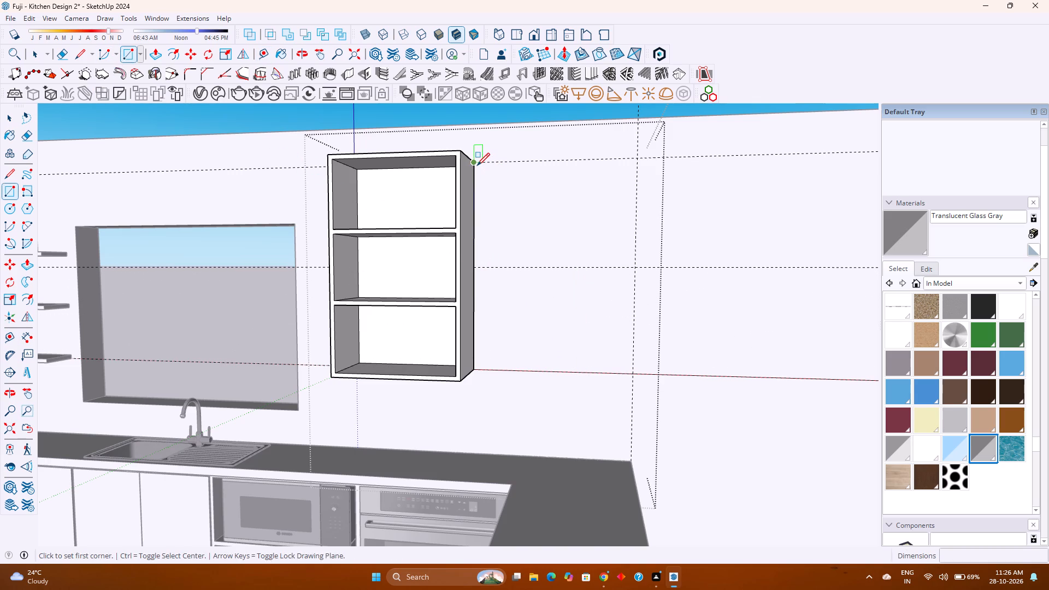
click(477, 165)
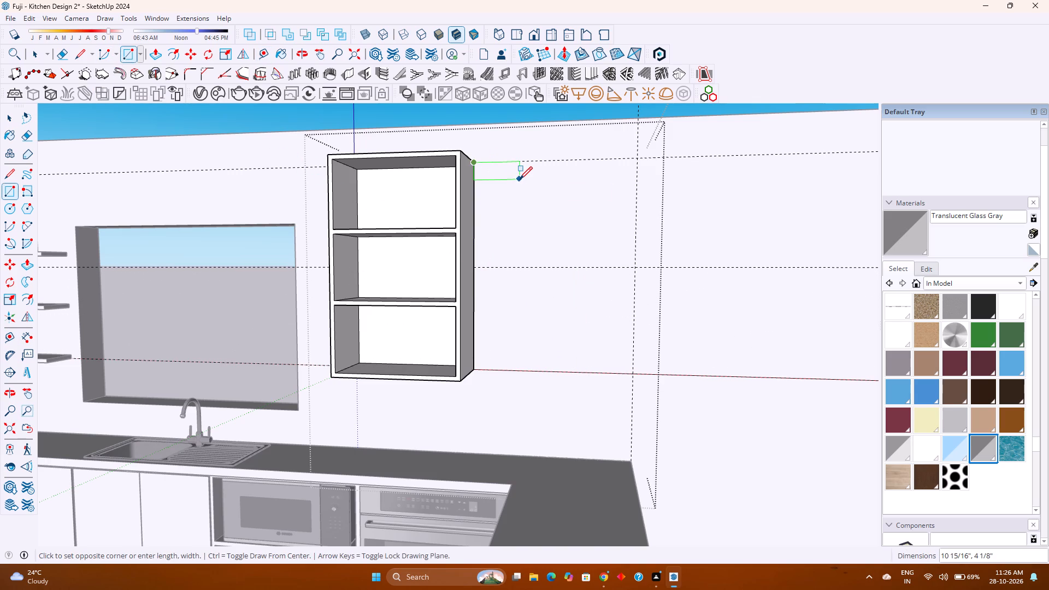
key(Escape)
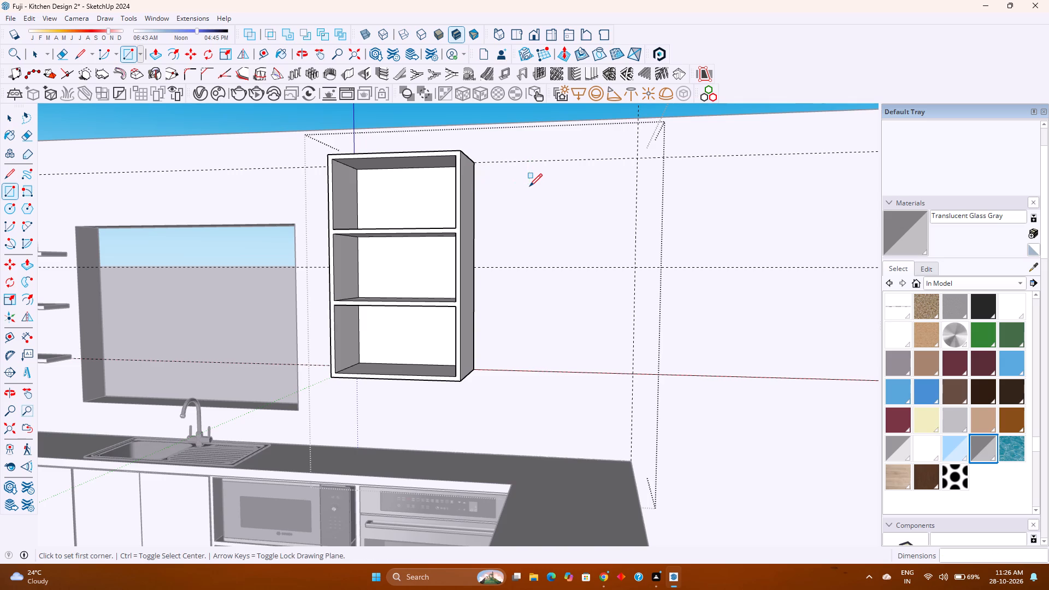
Draw a 1' long, 1" high shelf profile on the wall from the cabinet's top rear corner, under the top guide.
click(86, 55)
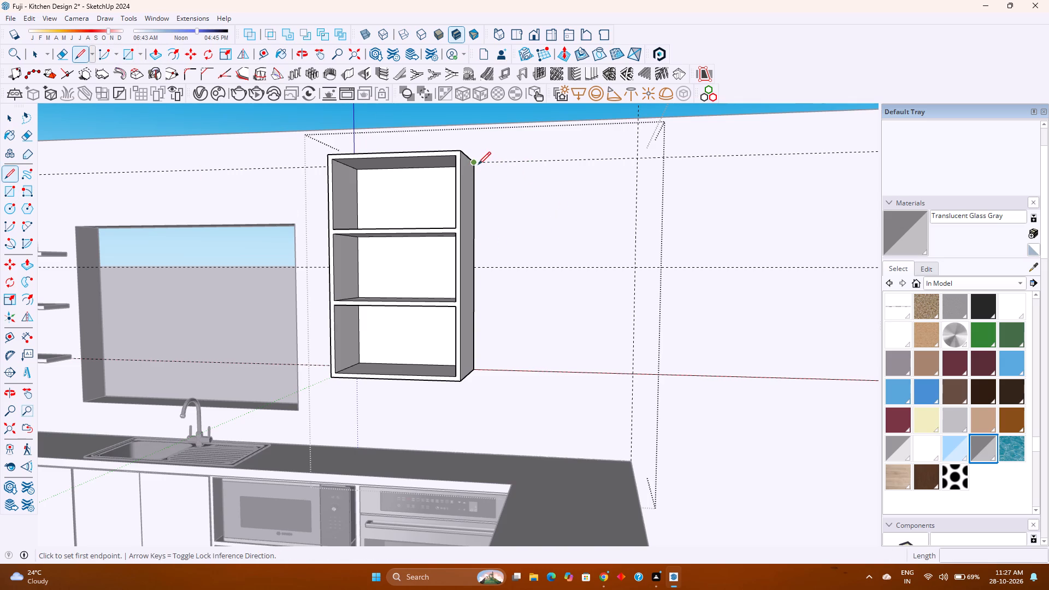
click(478, 164)
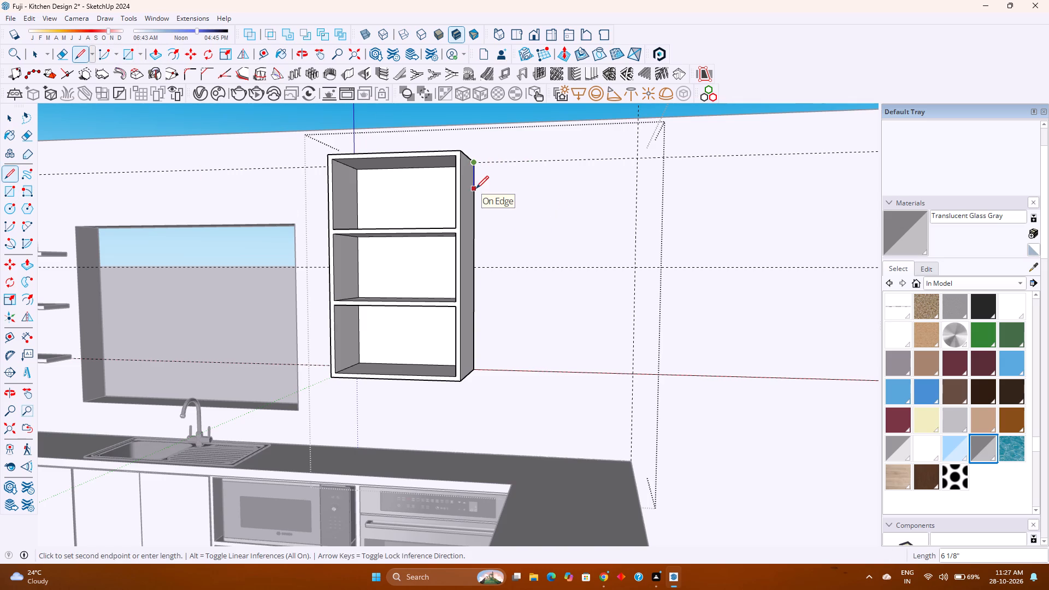
key(1)
key(Return)
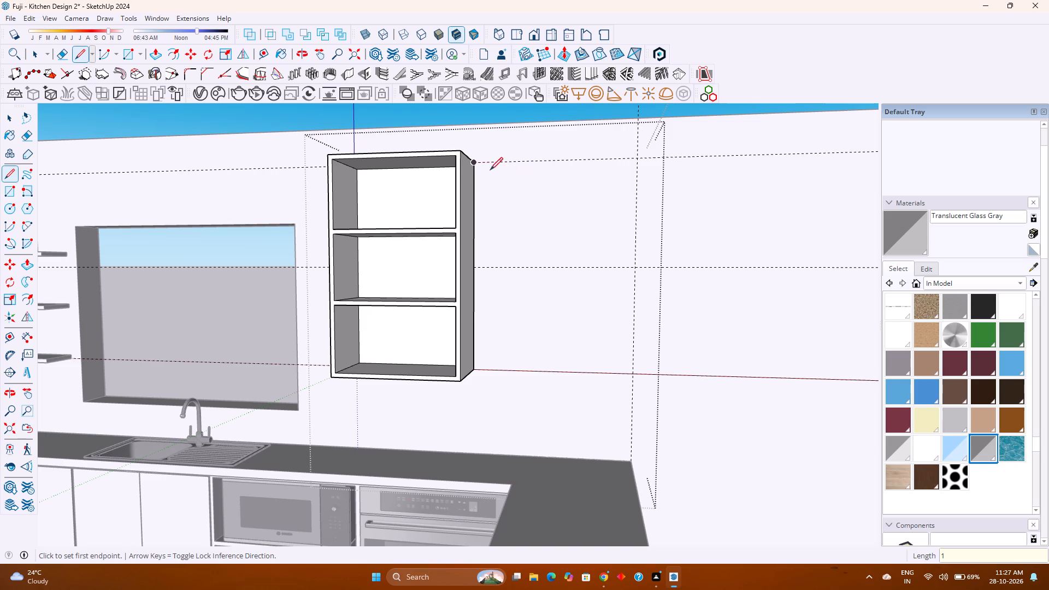
scroll(476, 166, up, 9)
click(476, 166)
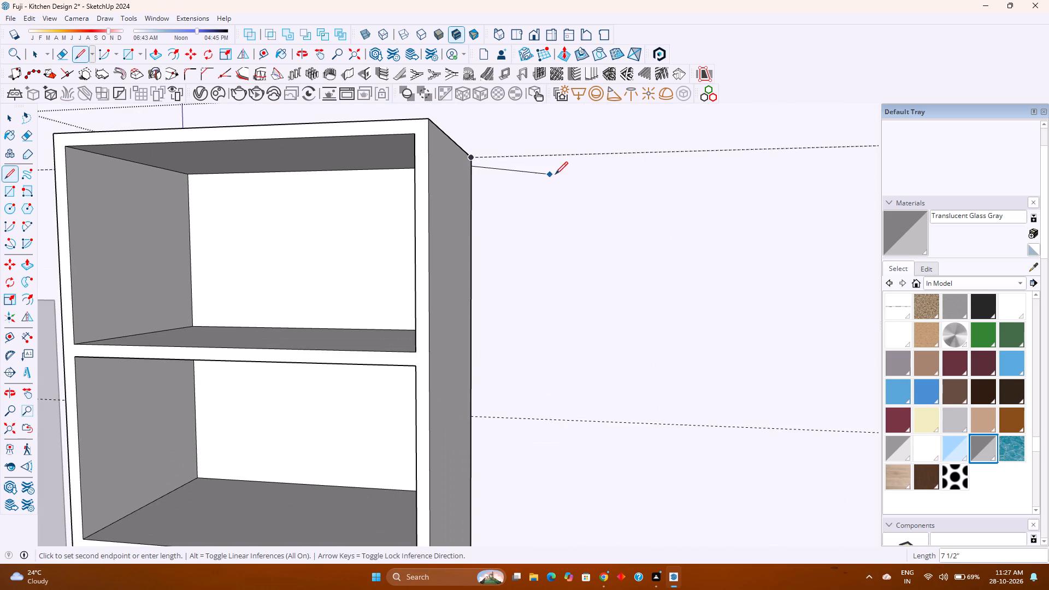
scroll(584, 167, down, 6)
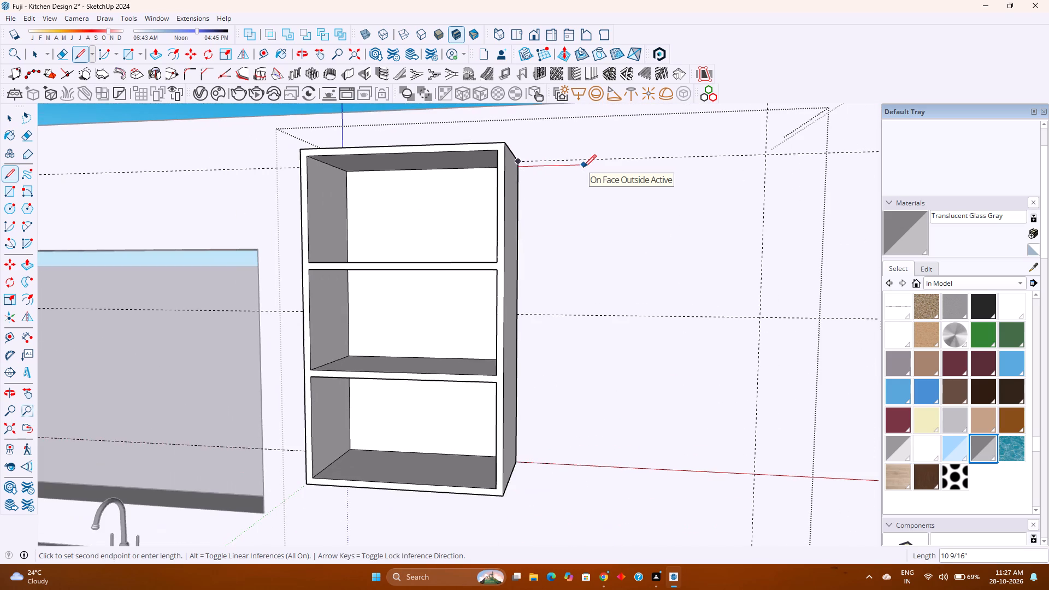
text(1')
key(Return)
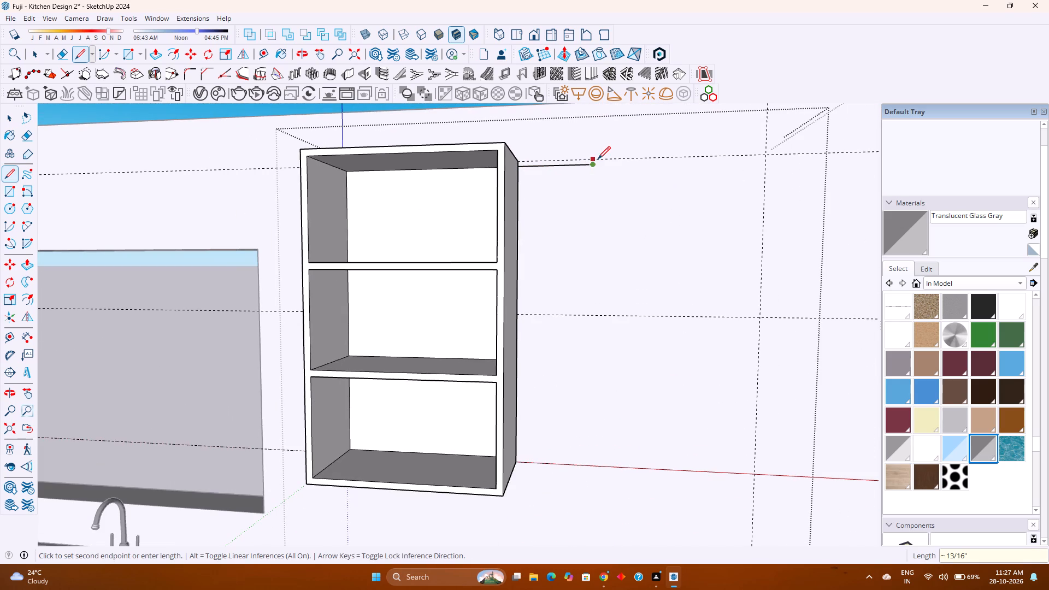
click(598, 158)
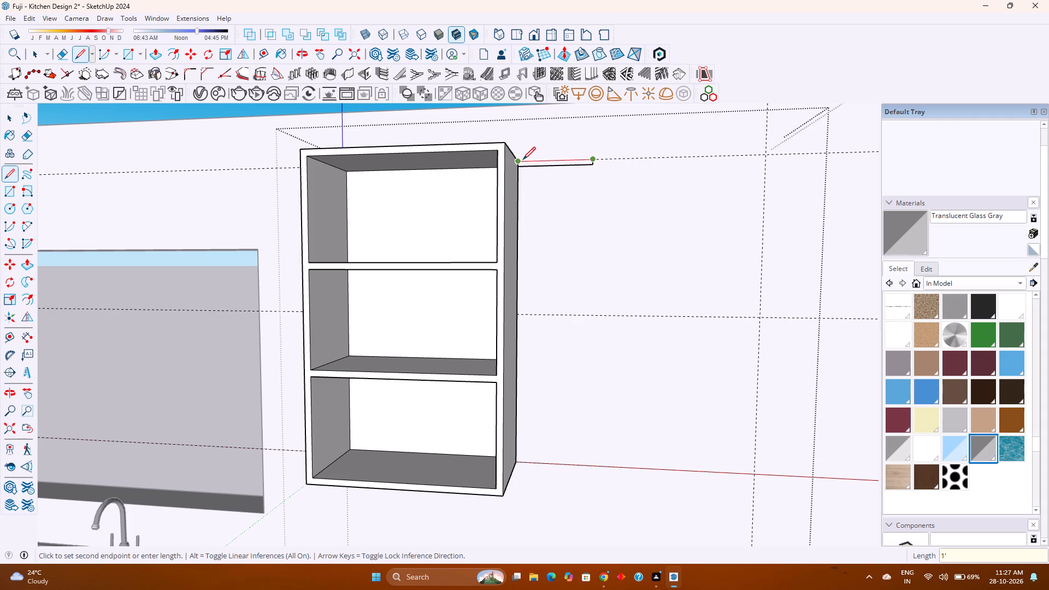
click(523, 160)
Make the shelf profile's face and edges into a group.
key(space)
scroll(565, 168, up, 7)
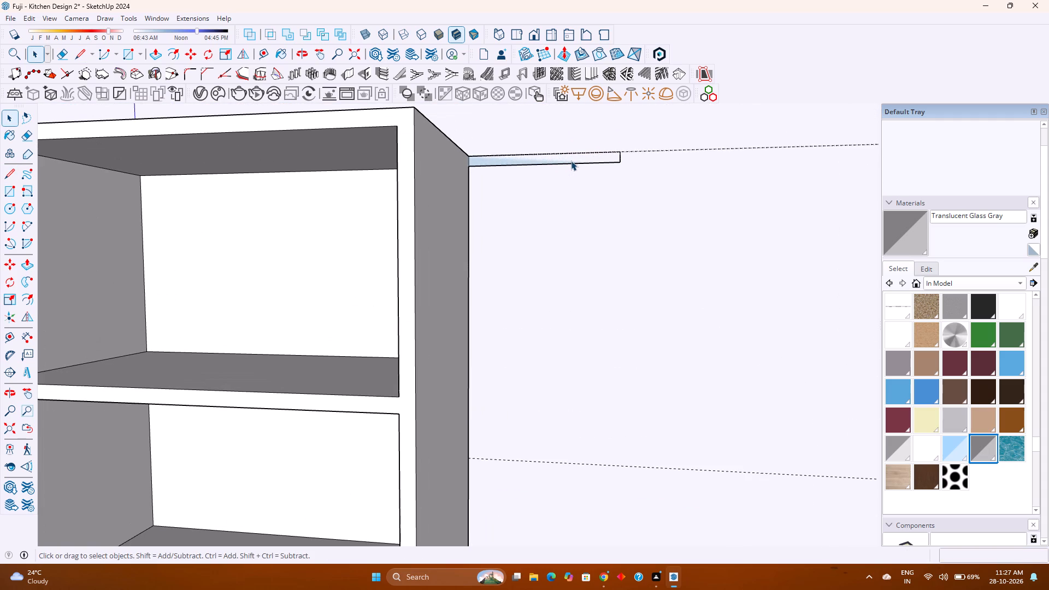
double_click(571, 161)
right_click(569, 161)
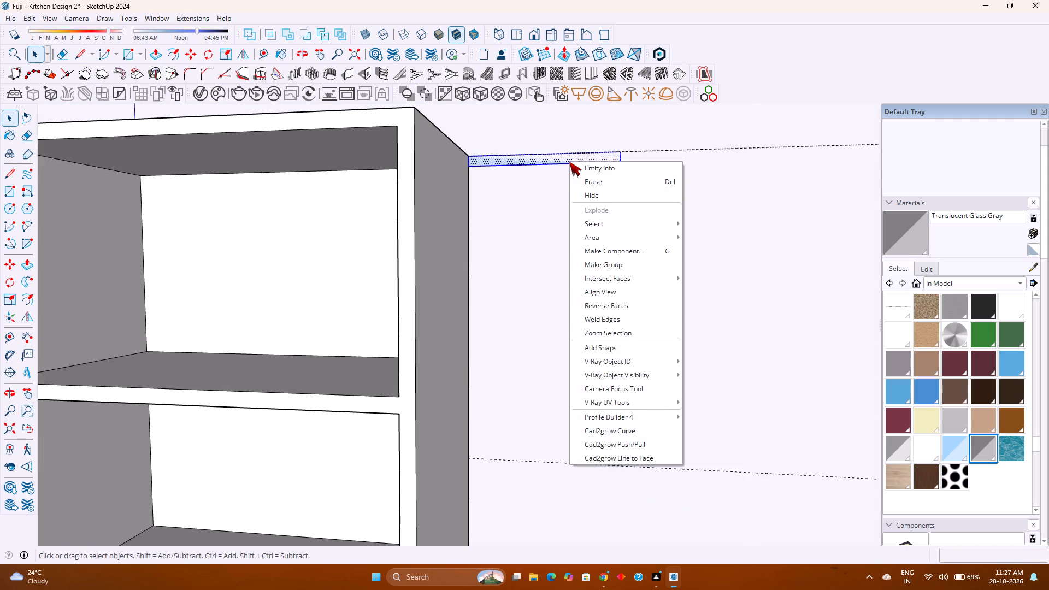
click(630, 264)
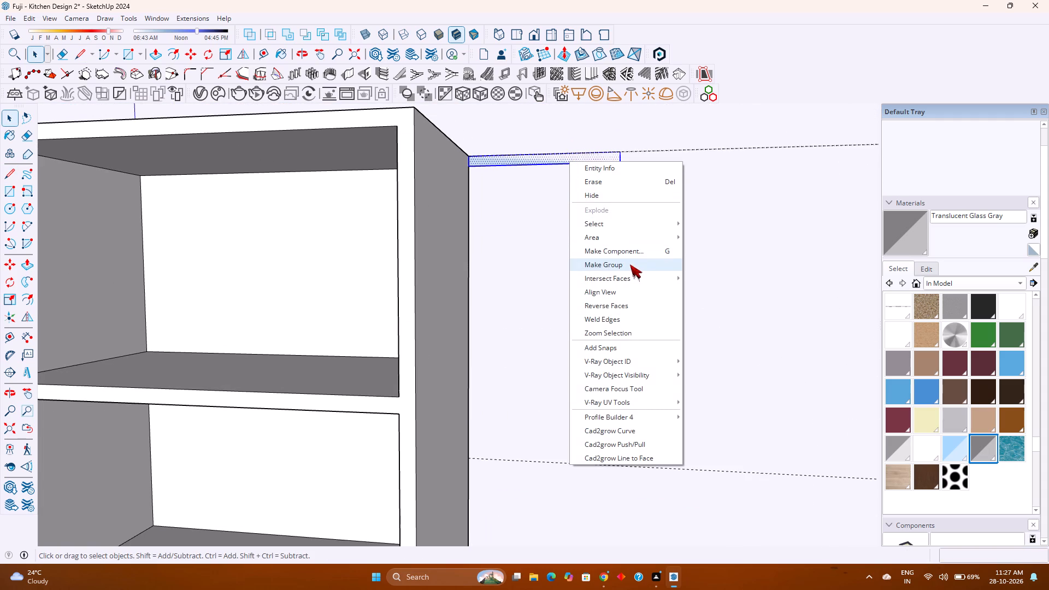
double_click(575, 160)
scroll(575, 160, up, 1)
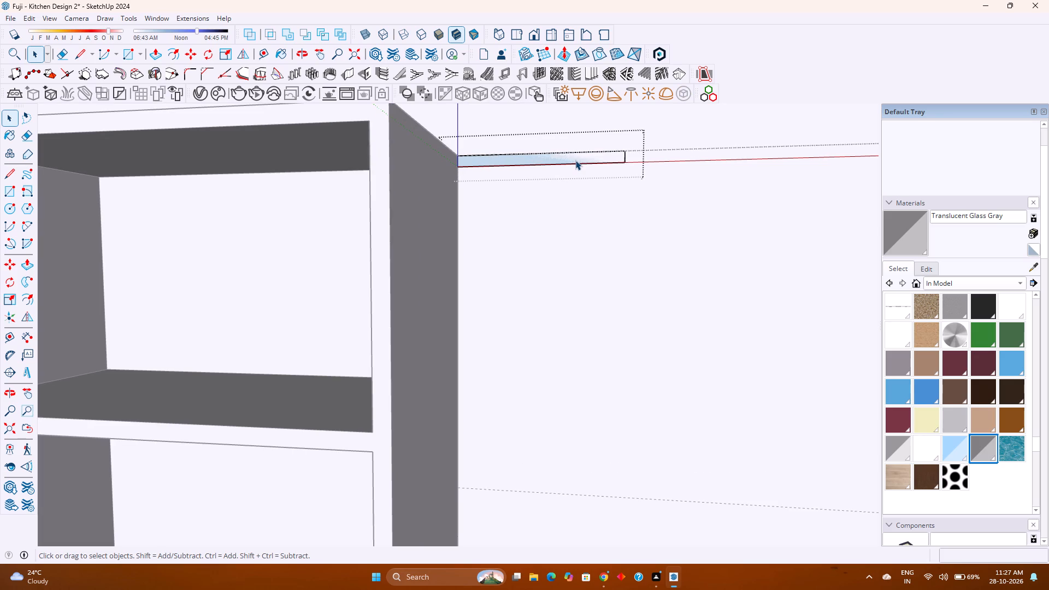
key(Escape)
Copy the shelf profile group so its outer lower corner sits where the middle horizontal guide crosses the vertical guide.
scroll(587, 167, down, 3)
click(595, 162)
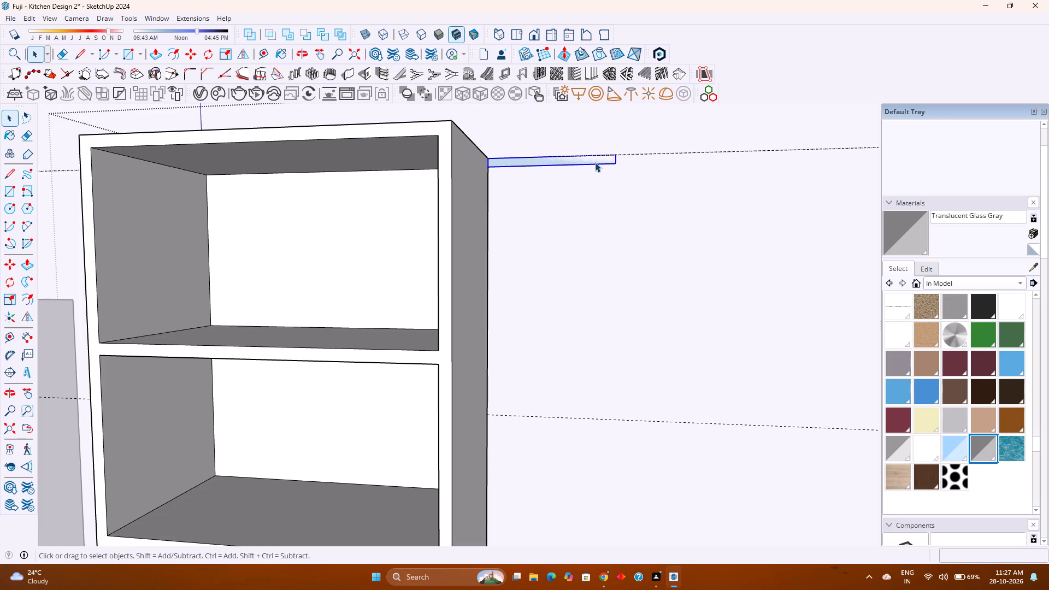
key(m)
click(617, 163)
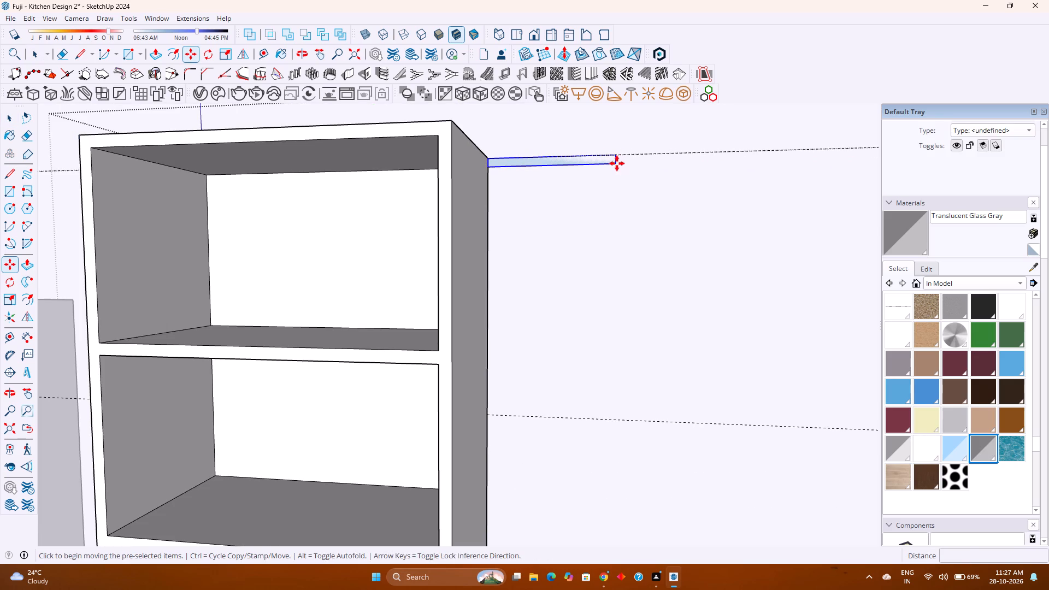
scroll(608, 237, down, 7)
scroll(748, 327, up, 3)
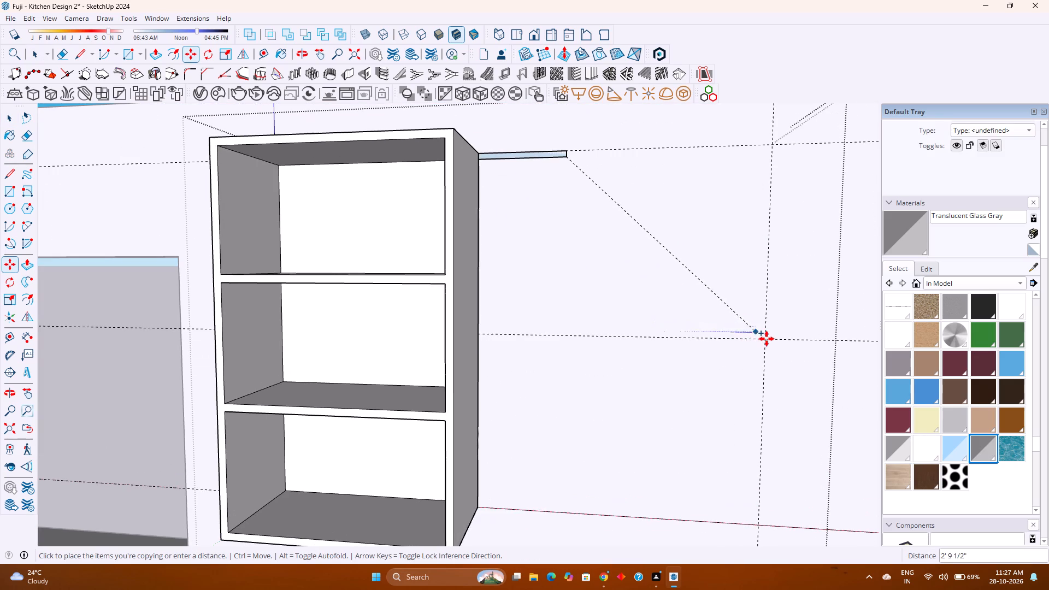
click(767, 339)
Copy the middle shelf profile to the cabinet's bottom rear corner, resting on the bottom guide.
click(670, 339)
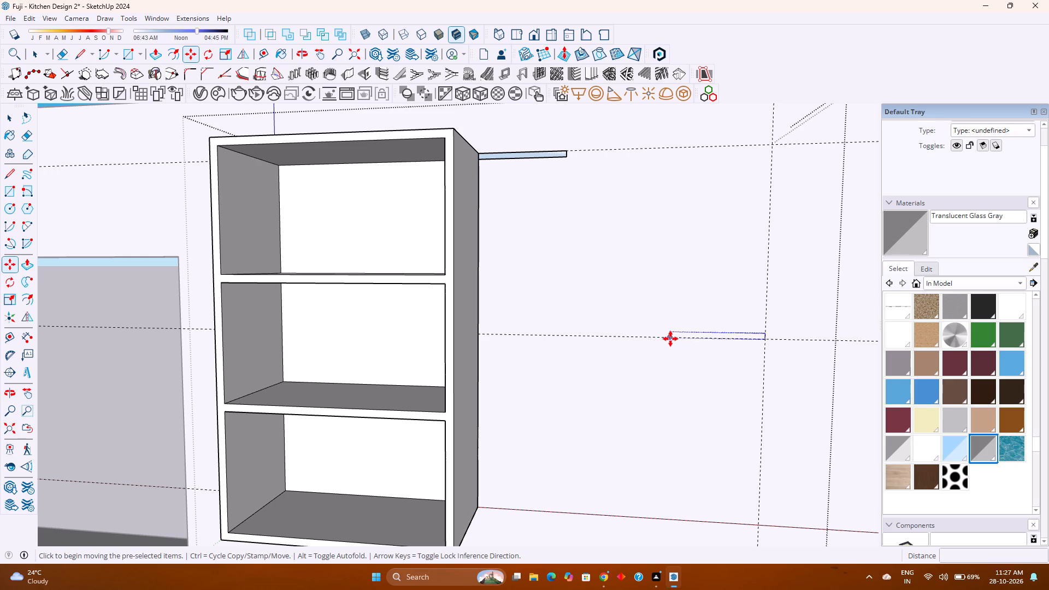
scroll(580, 408, down, 2)
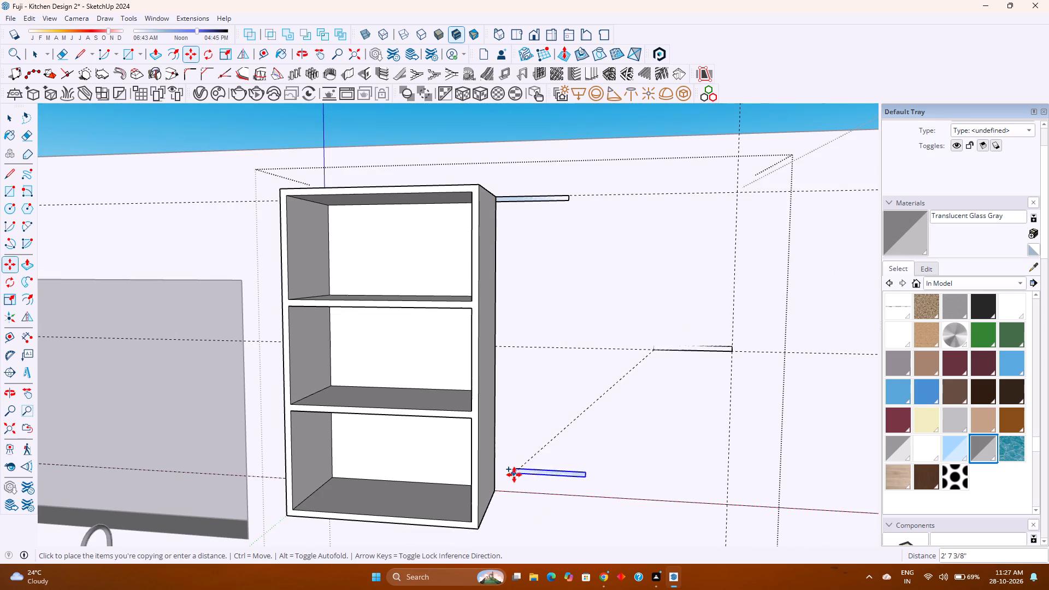
click(497, 489)
scroll(516, 488, up, 4)
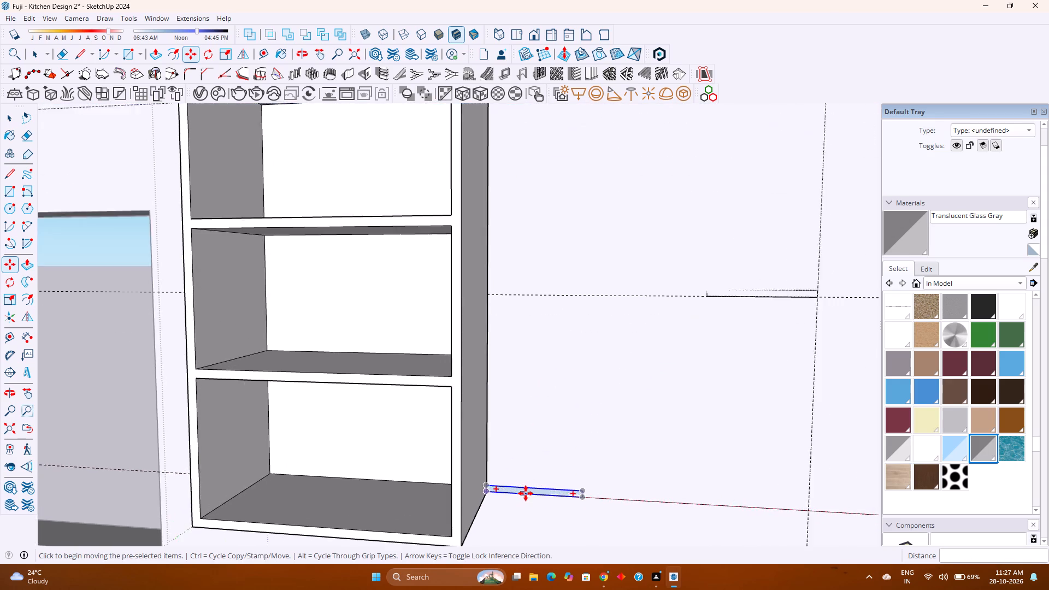
scroll(526, 493, up, 2)
key(space)
scroll(527, 493, up, 4)
scroll(527, 492, down, 11)
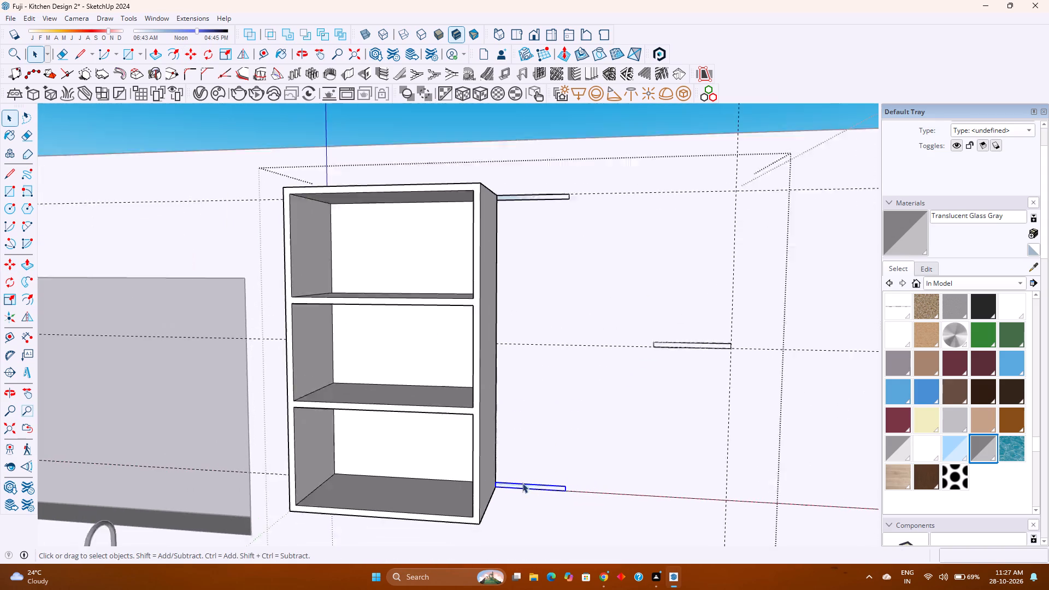
Extrude the bottom shelf profile 1' out from the wall inside its group.
scroll(546, 497, up, 6)
shift+middle_drag(549, 489, 528, 446)
shift+middle_click(528, 446)
shift+scroll(528, 446, up, 1)
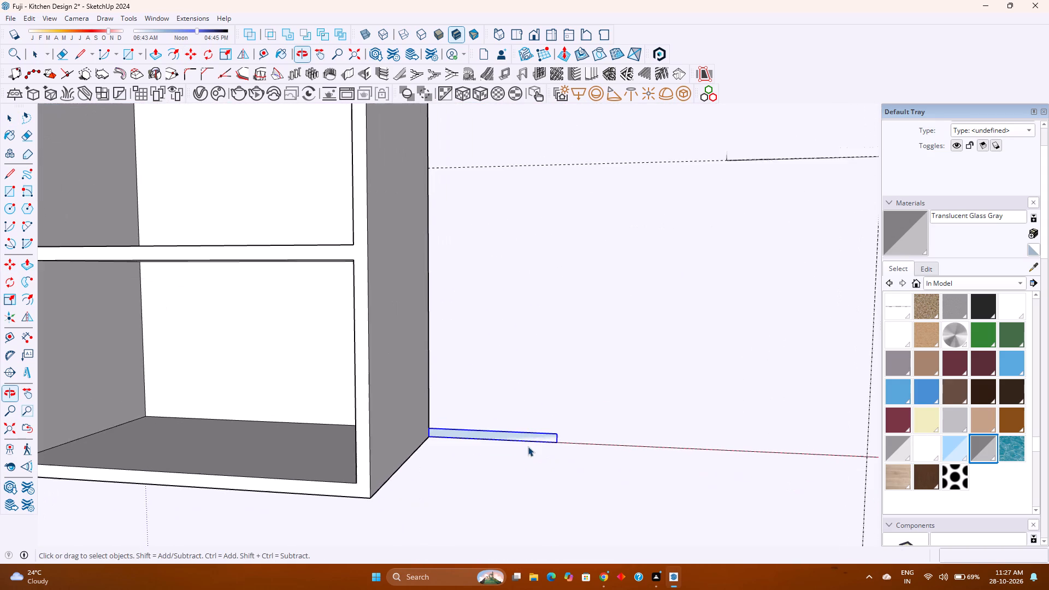
shift+scroll(528, 446, up, 2)
double_click(533, 437)
scroll(534, 437, up, 3)
double_click(535, 435)
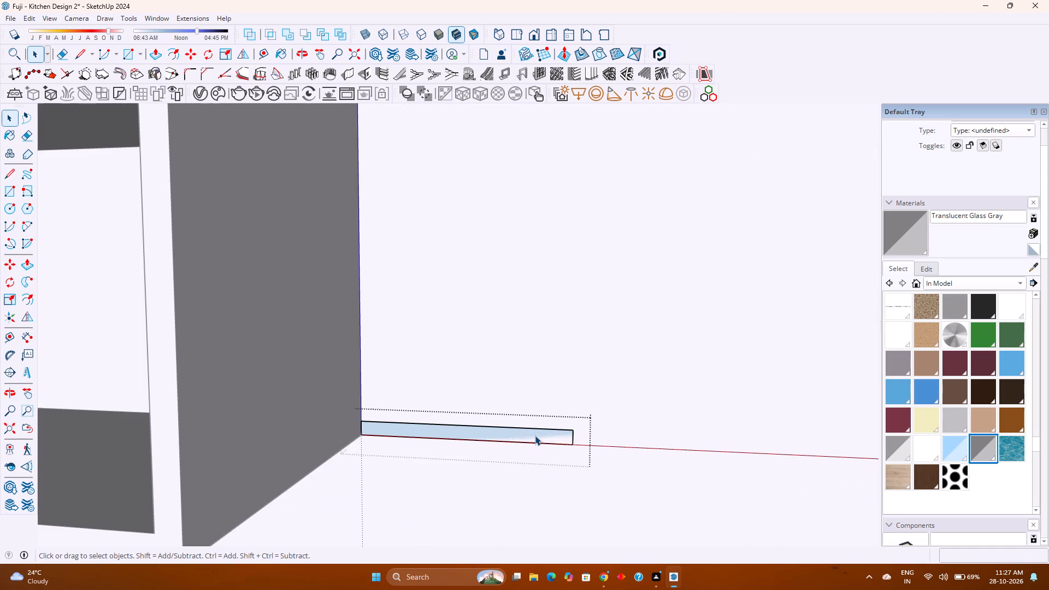
key(p)
click(535, 434)
scroll(510, 459, down, 3)
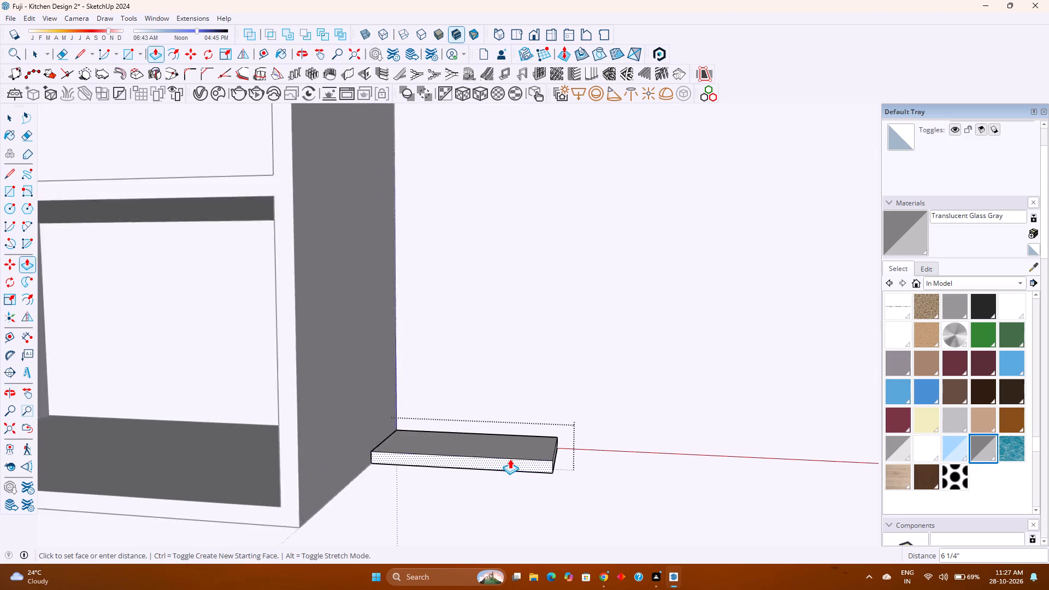
scroll(510, 459, down, 7)
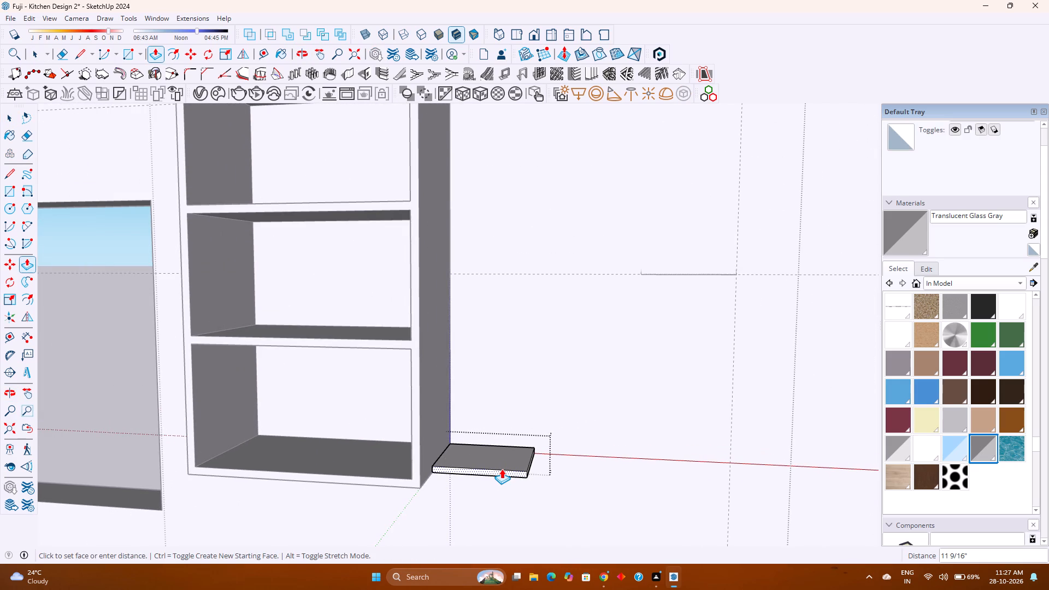
text(1')
key(Return)
scroll(496, 476, down, 8)
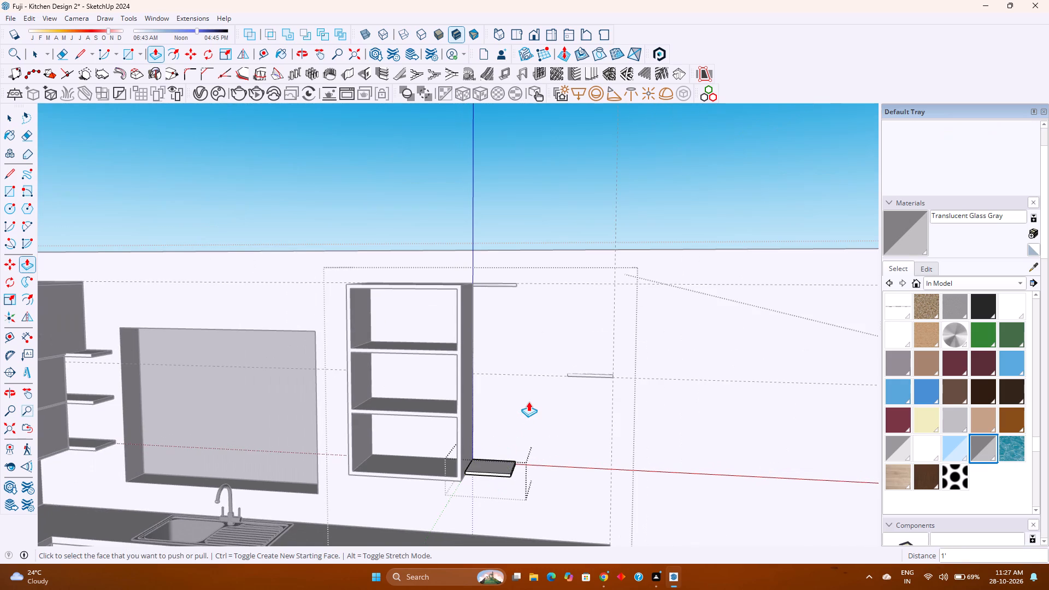
key(Escape)
key(space)
key(Escape)
Extrude the middle shelf profile 1' out from the wall inside its group.
scroll(577, 374, up, 4)
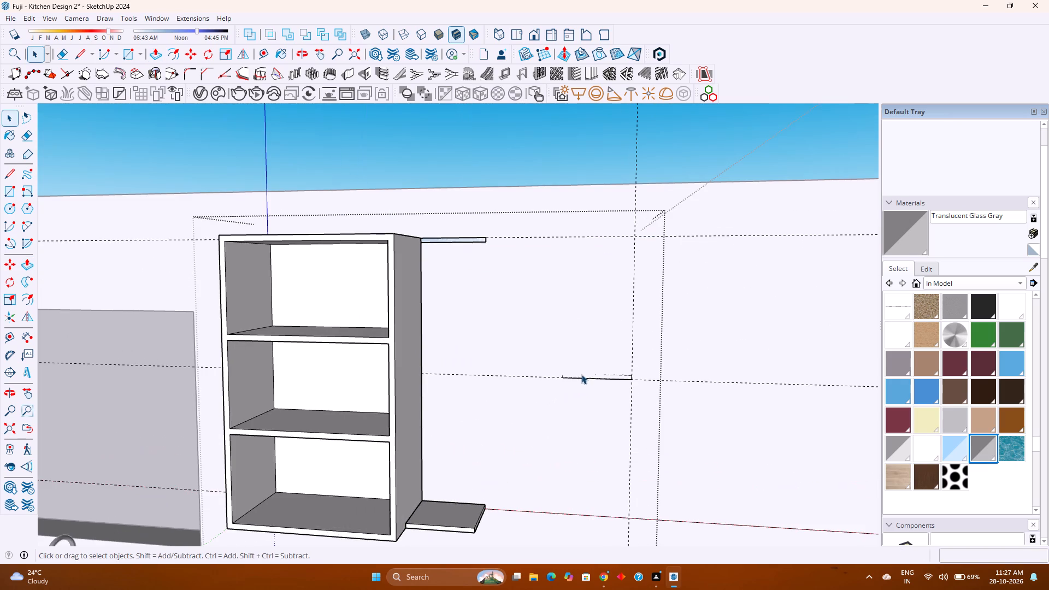
click(585, 376)
scroll(585, 376, up, 7)
double_click(603, 379)
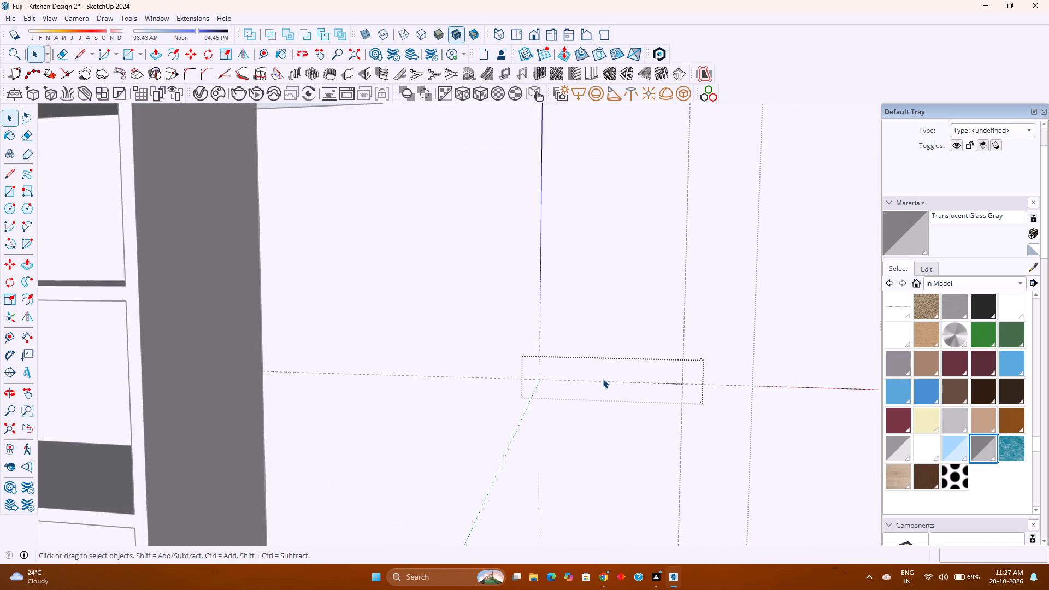
key(p)
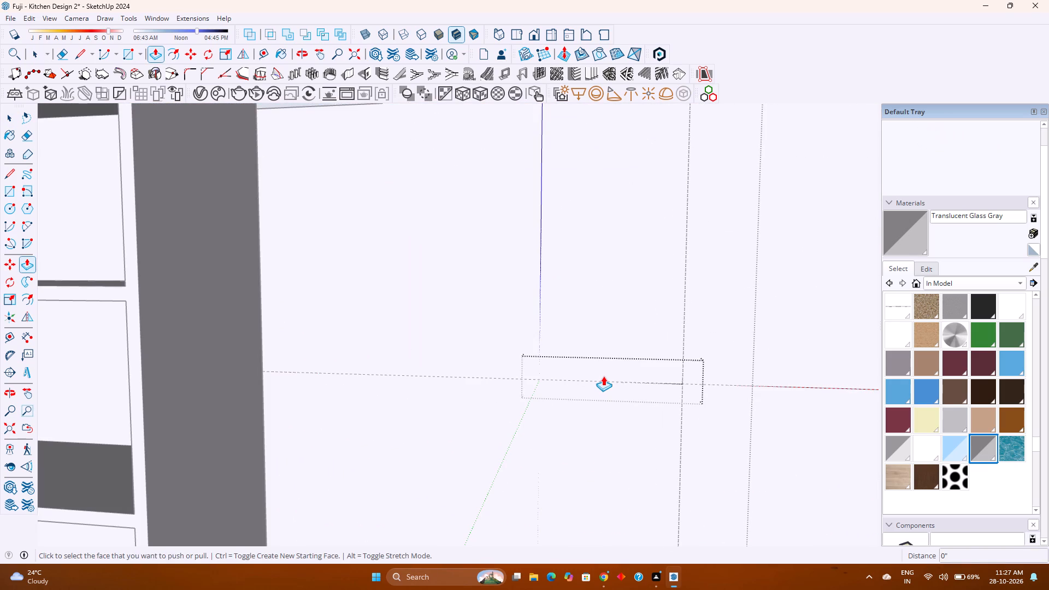
double_click(603, 376)
scroll(602, 376, down, 9)
key(space)
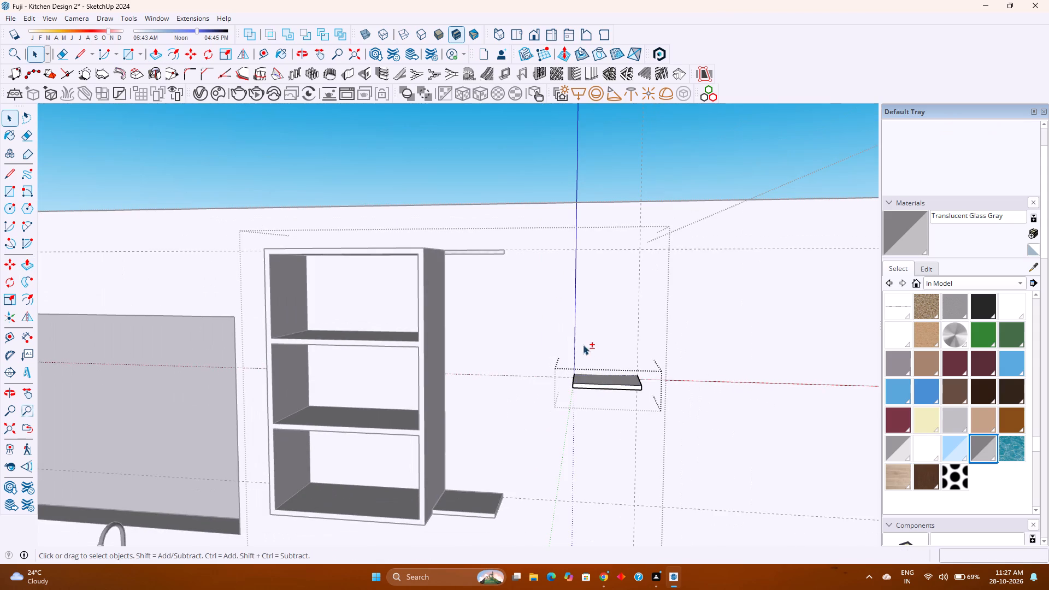
shift+middle_drag(588, 349, 640, 447)
middle_click(640, 447)
key(Escape)
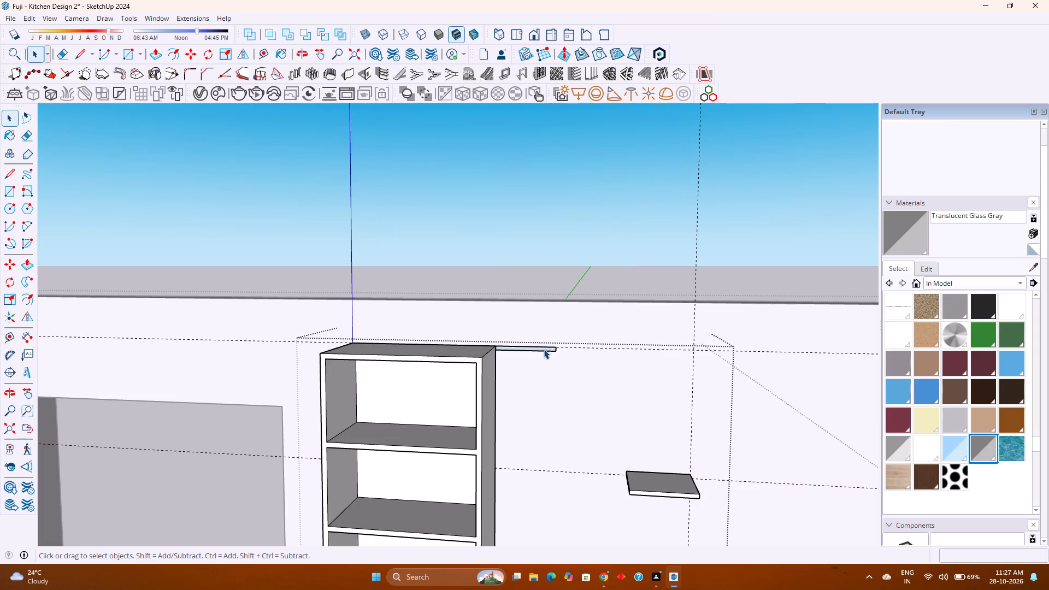
Extrude the top shelf profile 1' out from the wall inside its group.
double_click(544, 349)
scroll(544, 349, up, 3)
key(p)
double_click(544, 349)
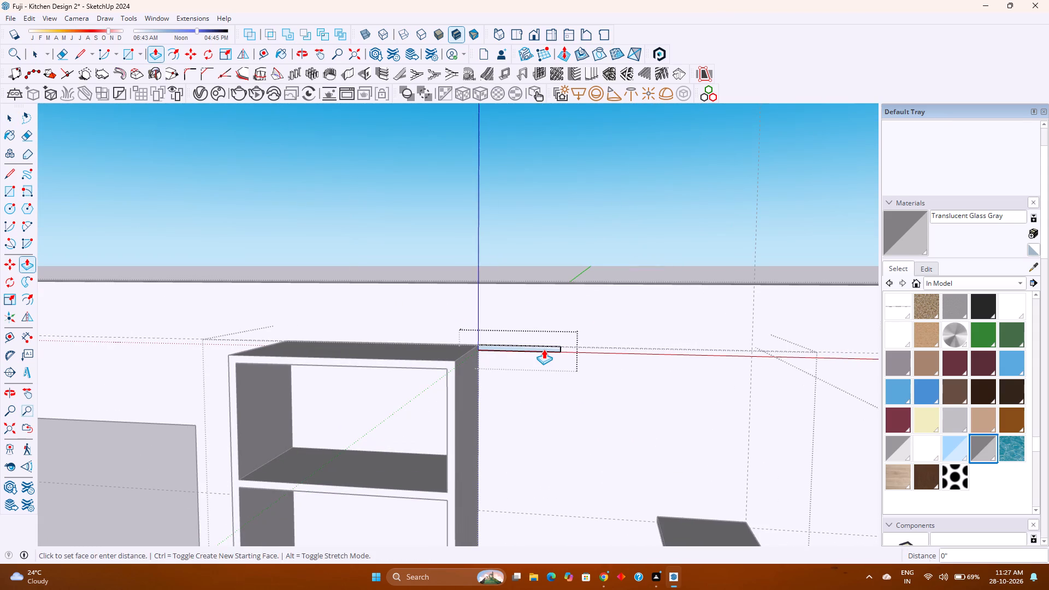
Lengthen the top shelf by 6" by pushing its free end face away from the cabinet.
middle_drag(568, 368, 527, 390)
middle_click(527, 390)
scroll(542, 377, up, 5)
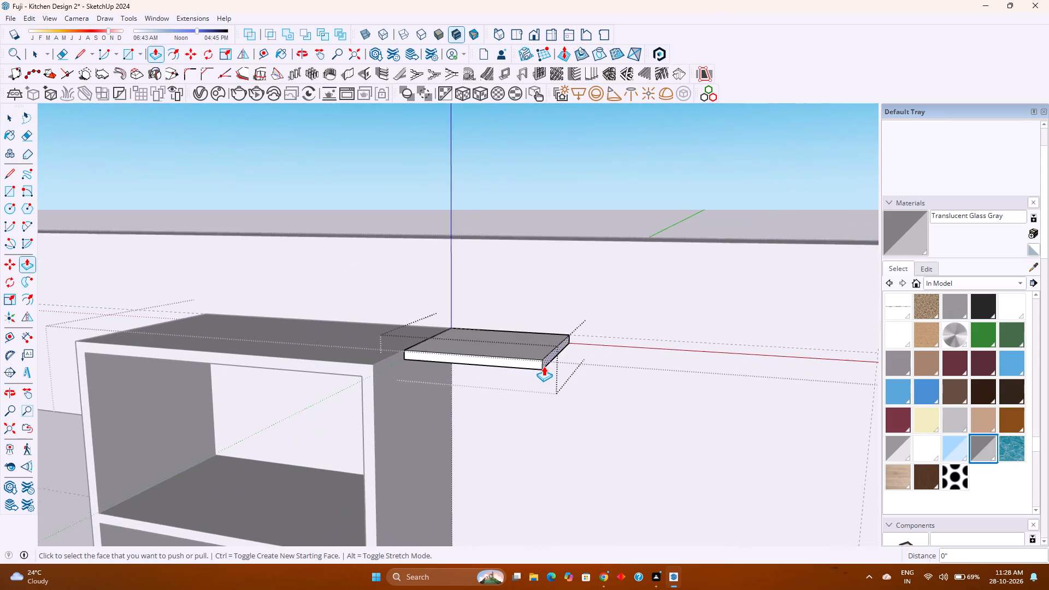
click(545, 364)
key(6)
key(Return)
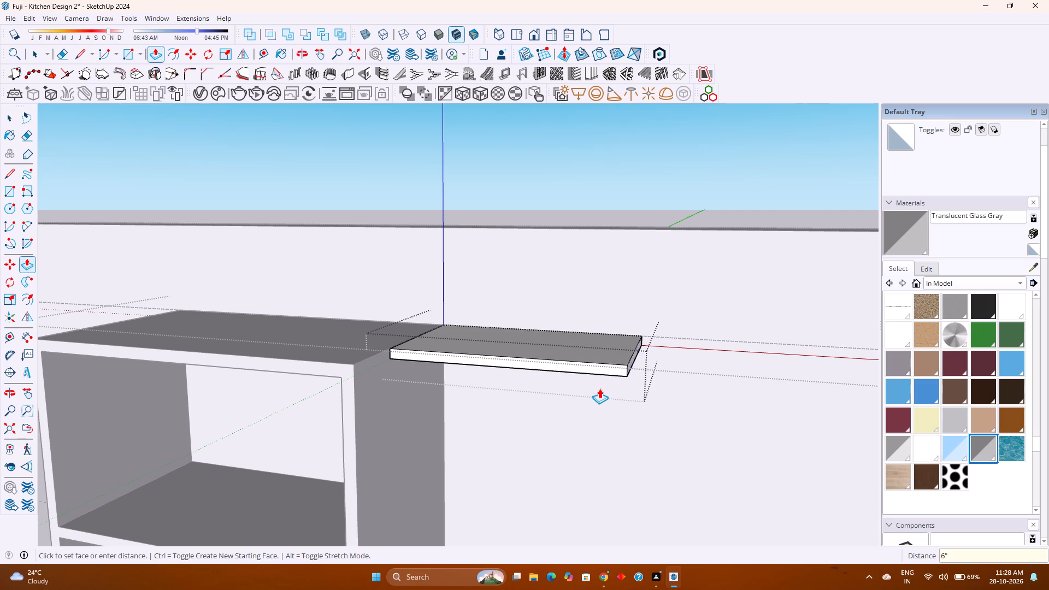
scroll(599, 390, down, 8)
key(Escape)
scroll(584, 432, down, 3)
key(space)
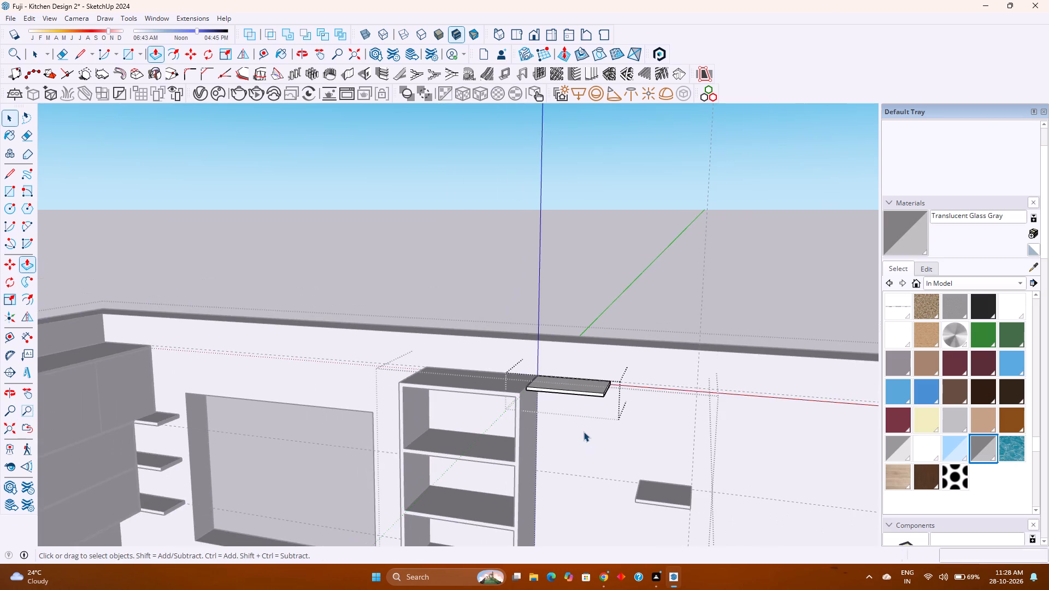
scroll(584, 432, down, 3)
shift+middle_drag(592, 433, 567, 411)
shift+middle_click(567, 411)
middle_drag(561, 411, 661, 421)
middle_click(661, 421)
middle_click(661, 421)
middle_click(661, 421)
key(Escape)
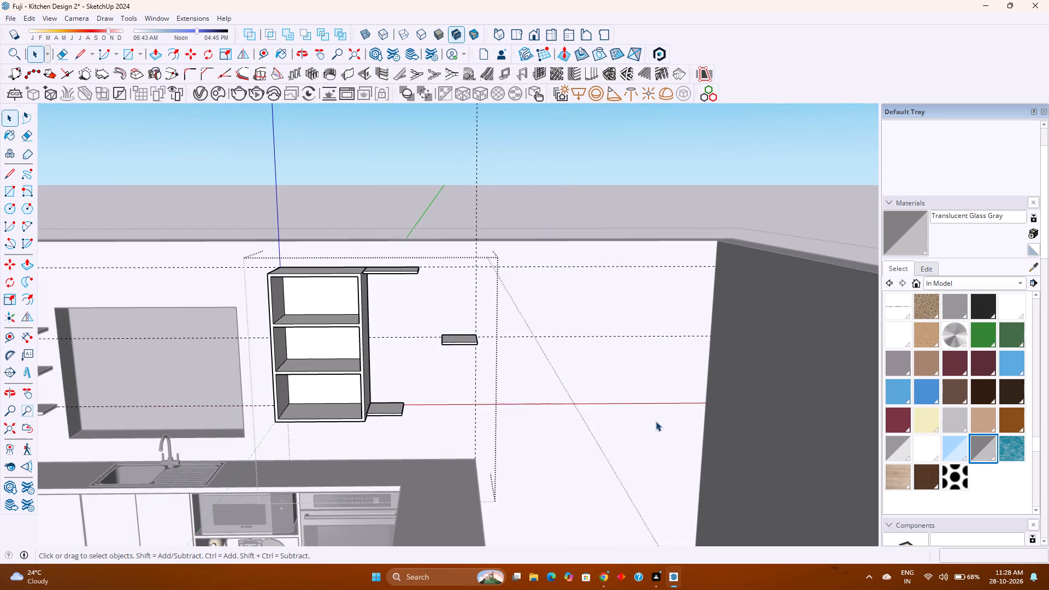
Lengthen the middle shelf by 6" by pulling its cabinet-facing end face toward the cabinet.
scroll(540, 369, up, 4)
scroll(453, 355, up, 1)
shift+middle_drag(382, 325, 421, 373)
scroll(408, 388, up, 1)
middle_drag(408, 388, 484, 373)
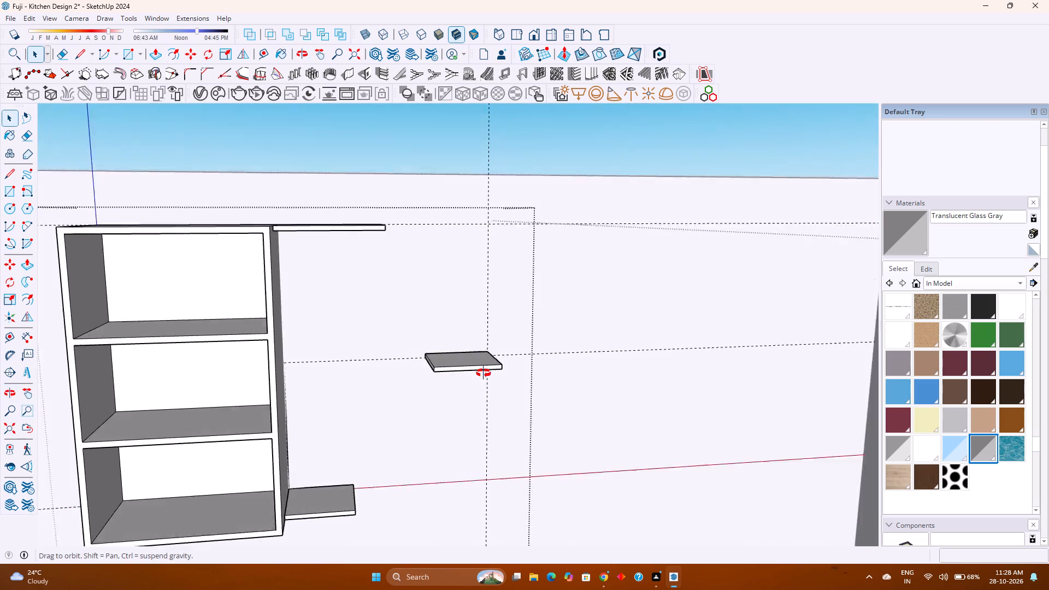
middle_drag(484, 373, 517, 373)
scroll(450, 374, up, 2)
double_click(449, 364)
scroll(447, 366, up, 2)
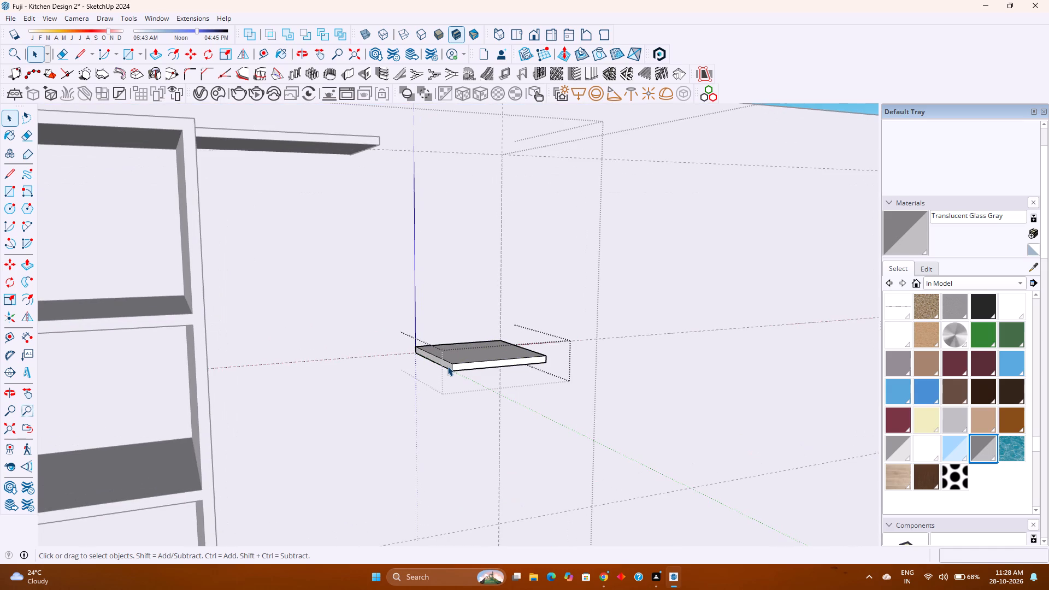
key(p)
click(446, 366)
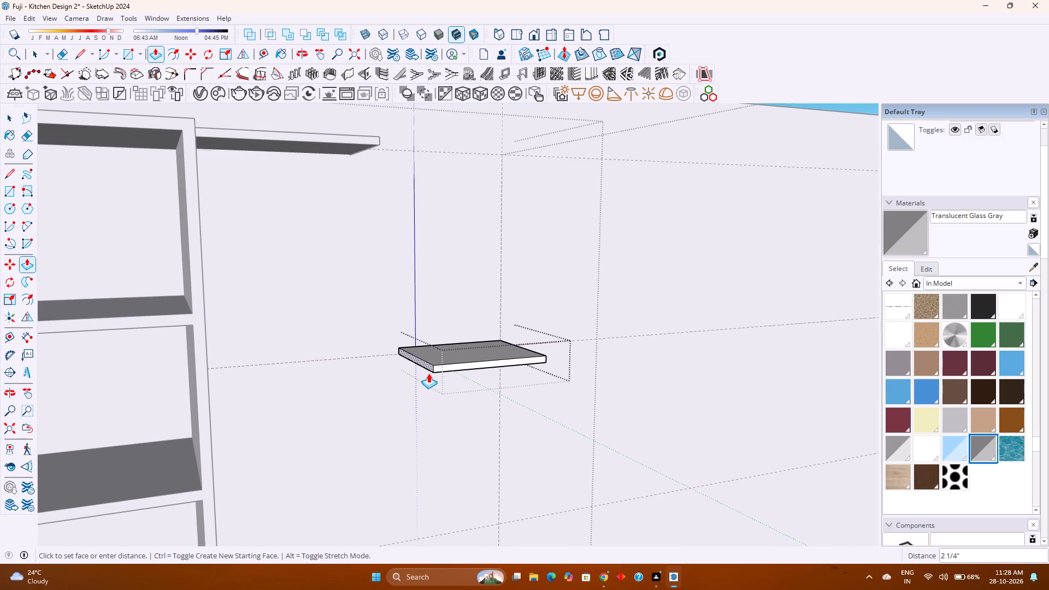
key(6)
key(Return)
scroll(428, 373, down, 4)
middle_click(441, 415)
middle_drag(441, 415, 400, 397)
scroll(409, 397, down, 3)
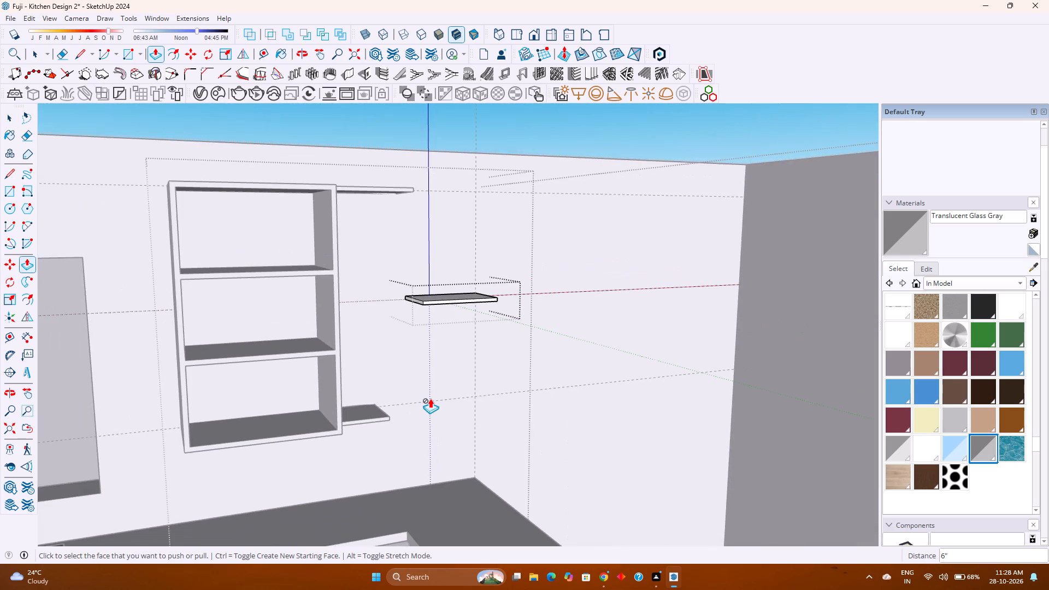
middle_drag(433, 398, 353, 385)
key(Escape)
key(space)
key(Escape)
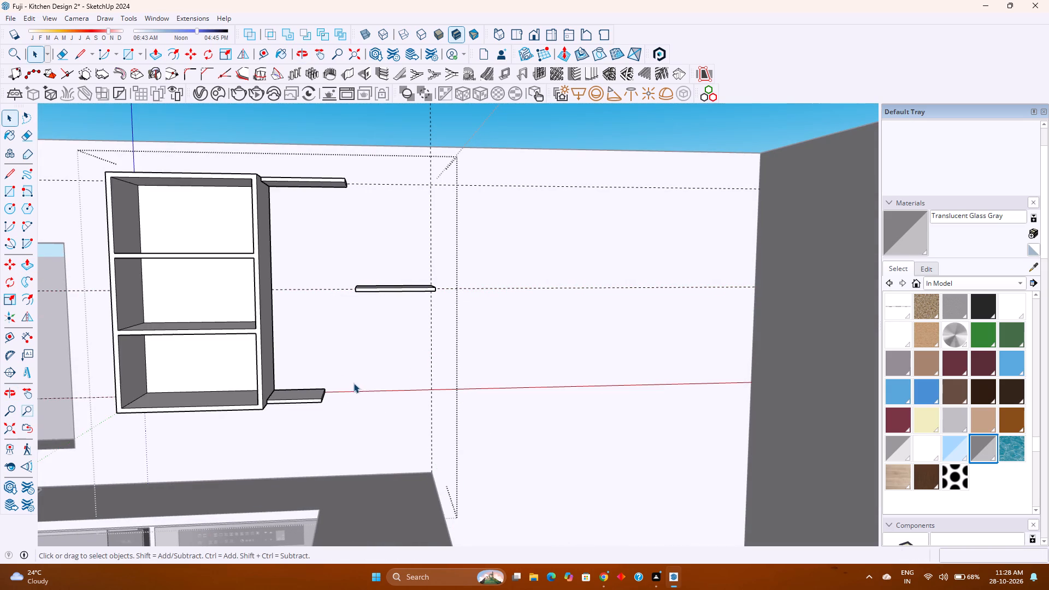
Lengthen the bottom shelf by 6" by pushing its free end face away from the cabinet, and leave the cabinet group.
shift+middle_drag(353, 380, 536, 481)
scroll(529, 476, up, 3)
shift+middle_drag(528, 475, 524, 430)
middle_drag(529, 432, 461, 428)
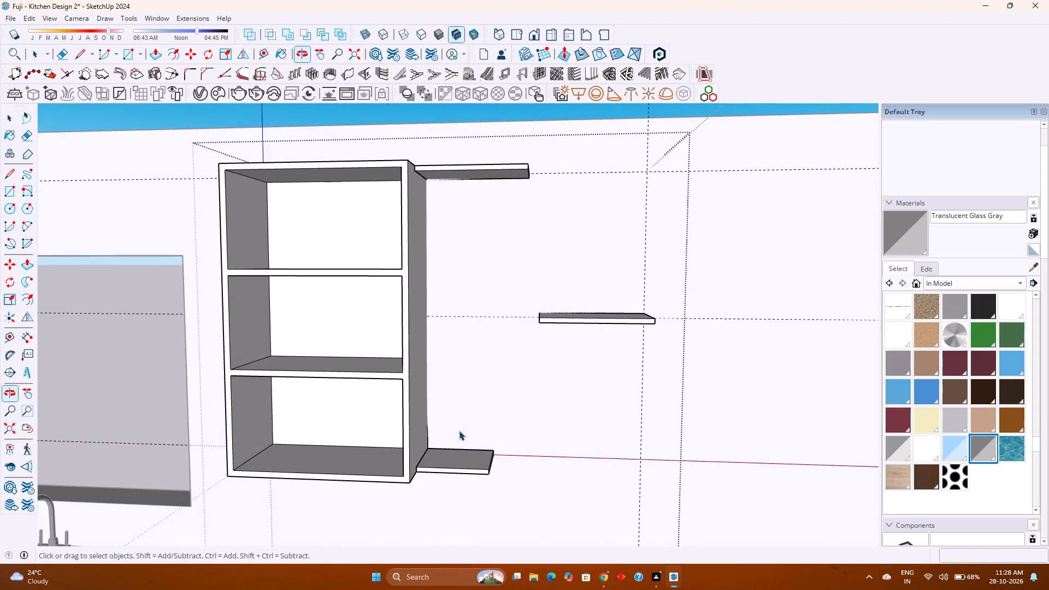
scroll(491, 474, up, 4)
middle_drag(491, 474, 422, 470)
middle_click(416, 469)
scroll(453, 469, up, 2)
double_click(458, 465)
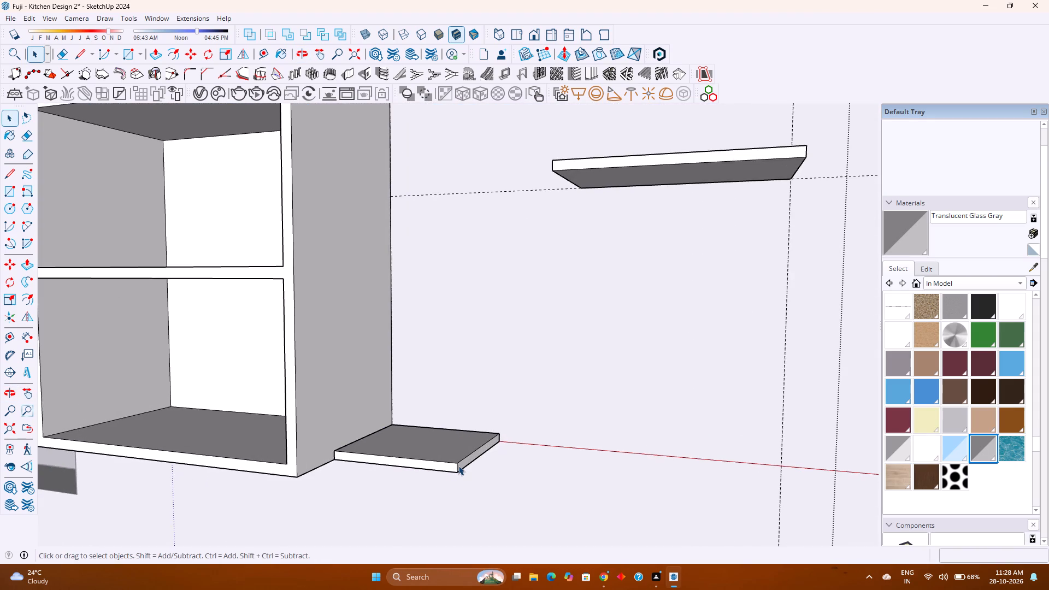
scroll(458, 465, up, 2)
key(p)
click(463, 462)
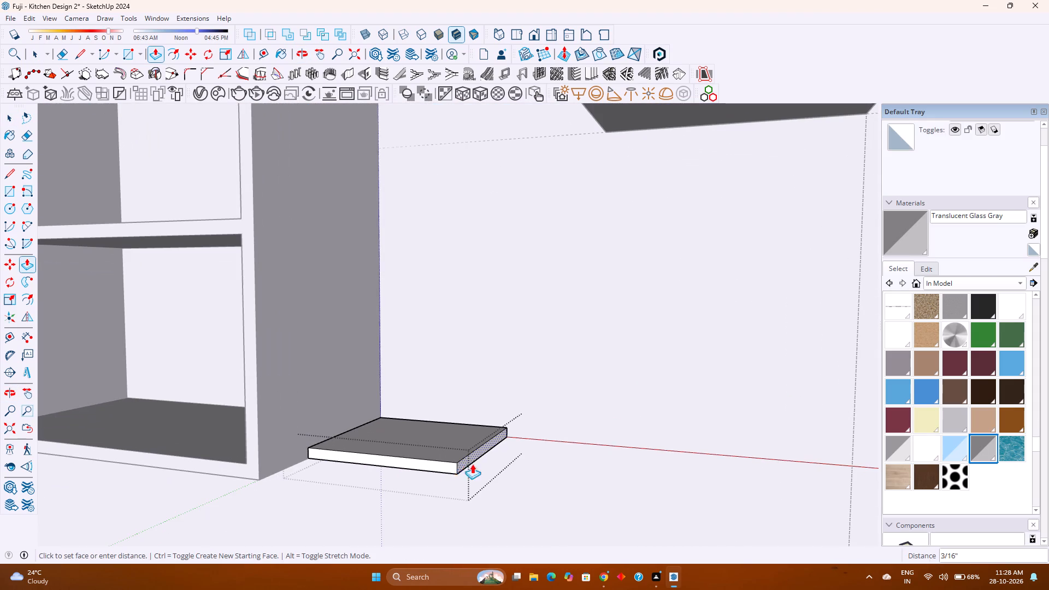
key(6)
key(Return)
key(space)
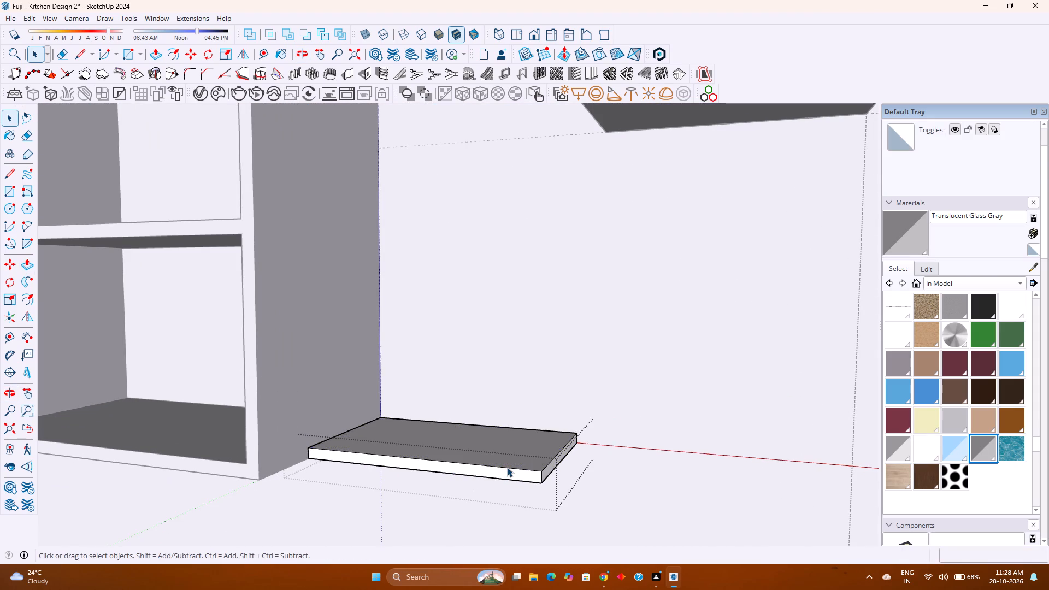
key(Escape)
scroll(507, 467, down, 9)
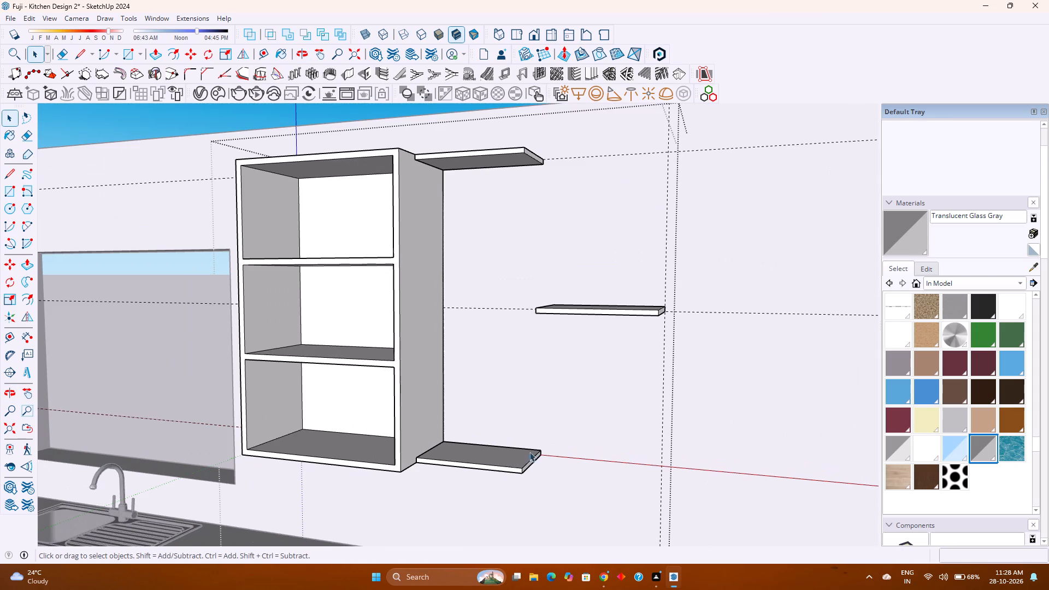
shift+middle_drag(574, 446, 551, 442)
middle_drag(537, 444, 659, 458)
scroll(675, 457, down, 2)
key(Escape)
Delete all the guide lines in the model.
scroll(666, 450, down, 3)
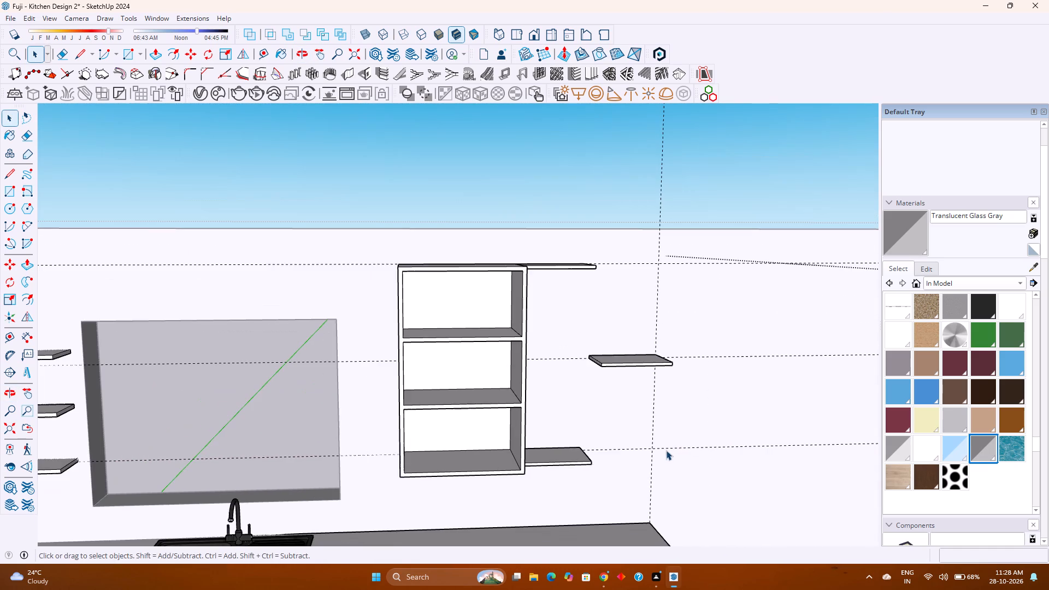
shift+middle_drag(675, 442, 609, 437)
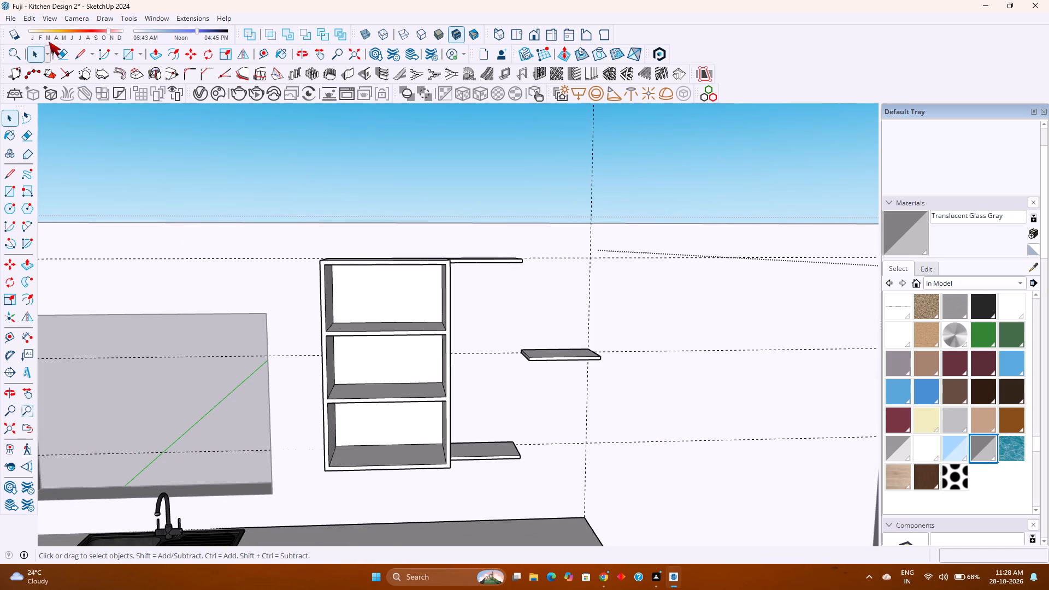
click(33, 22)
click(138, 127)
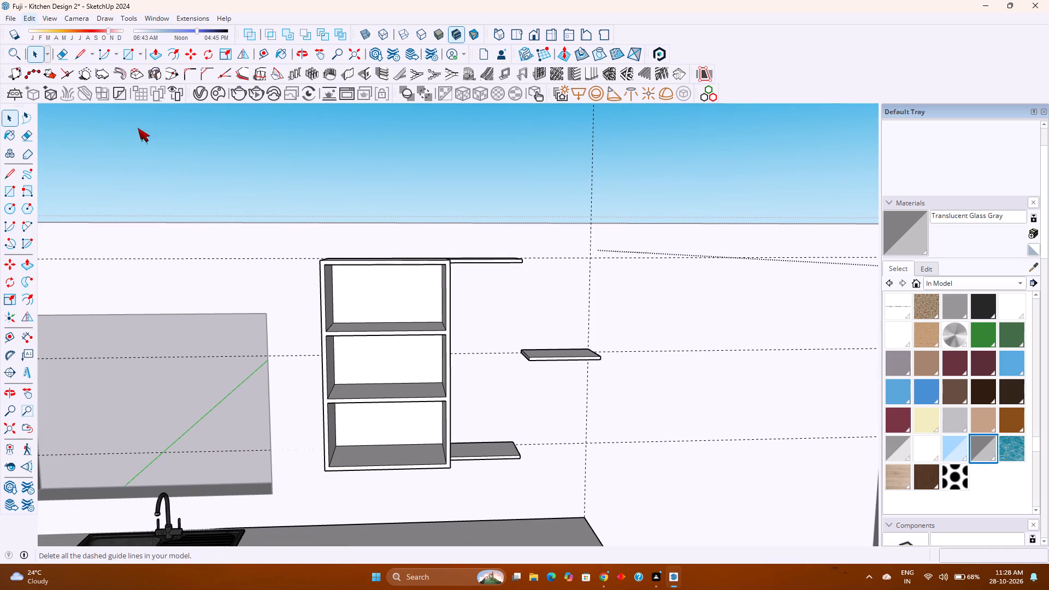
Save the kitchen model.
scroll(463, 376, down, 3)
shift+middle_click(606, 438)
shift+middle_drag(604, 437, 568, 415)
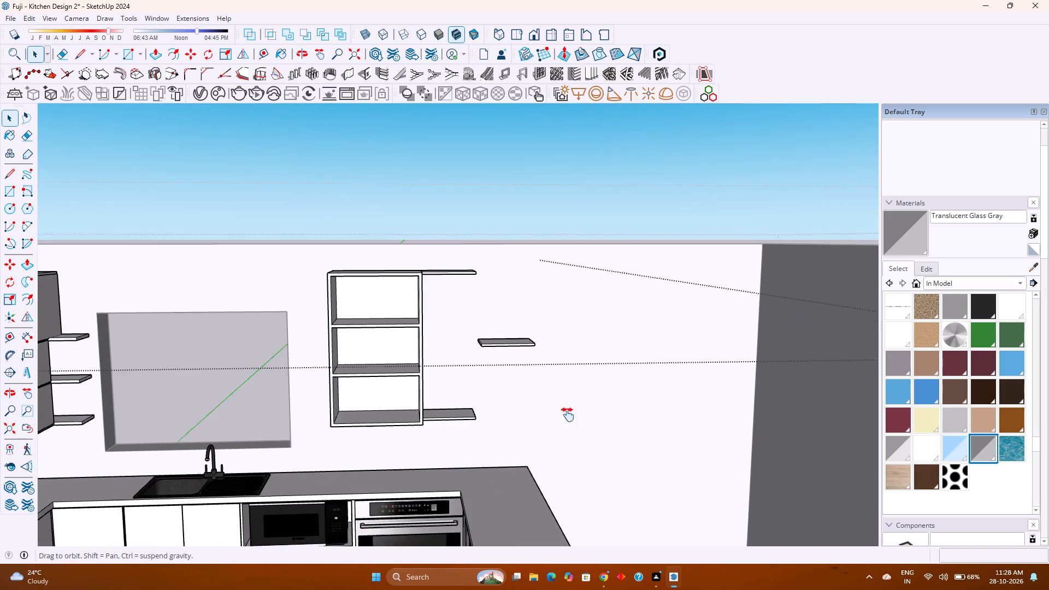
shift+middle_drag(568, 415, 545, 396)
shift+middle_click(545, 396)
key(ctrl+s)
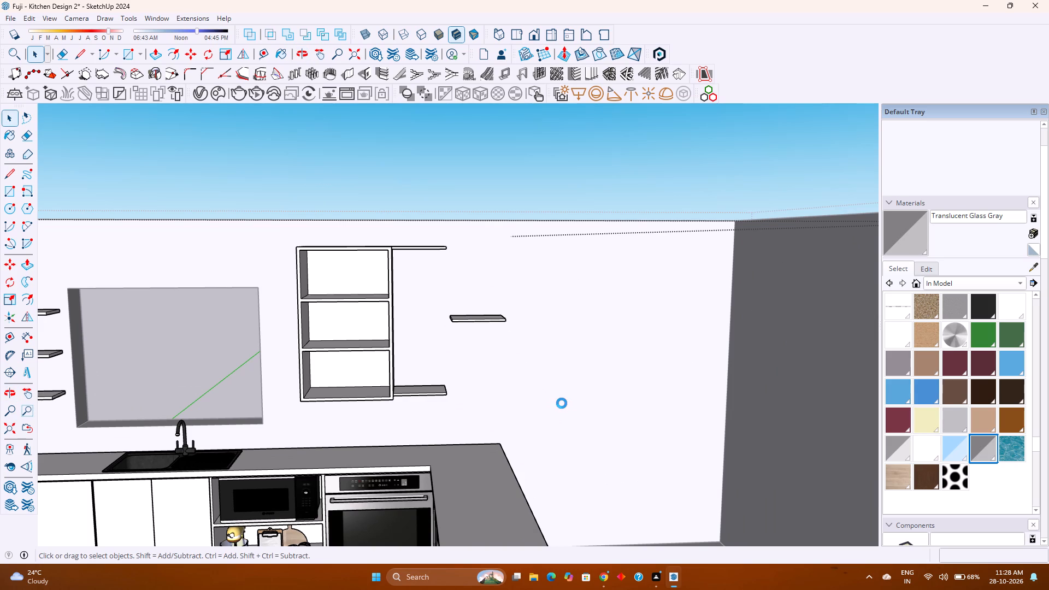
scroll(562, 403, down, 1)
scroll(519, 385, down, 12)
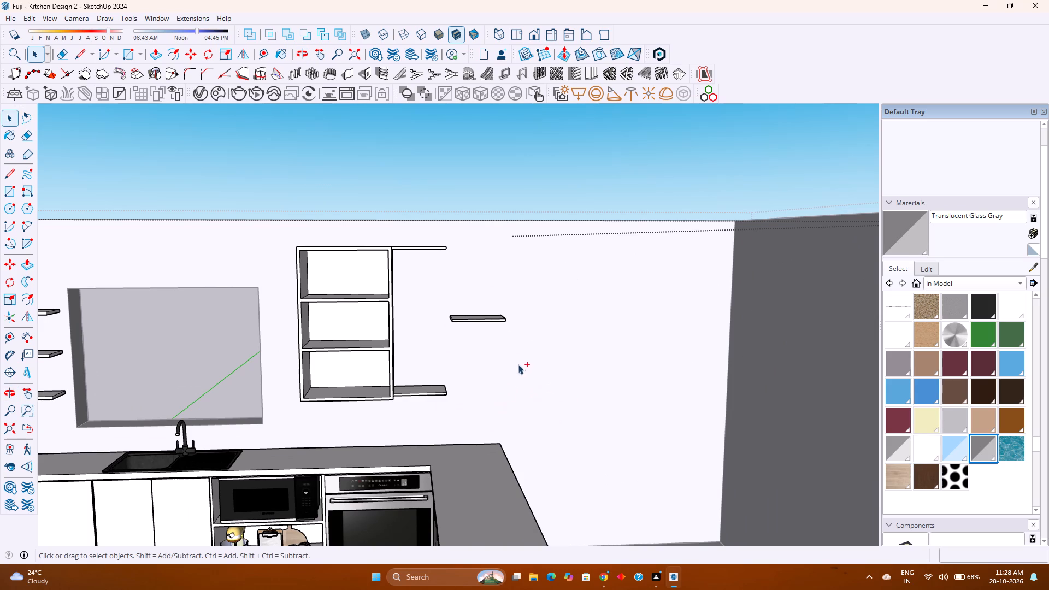
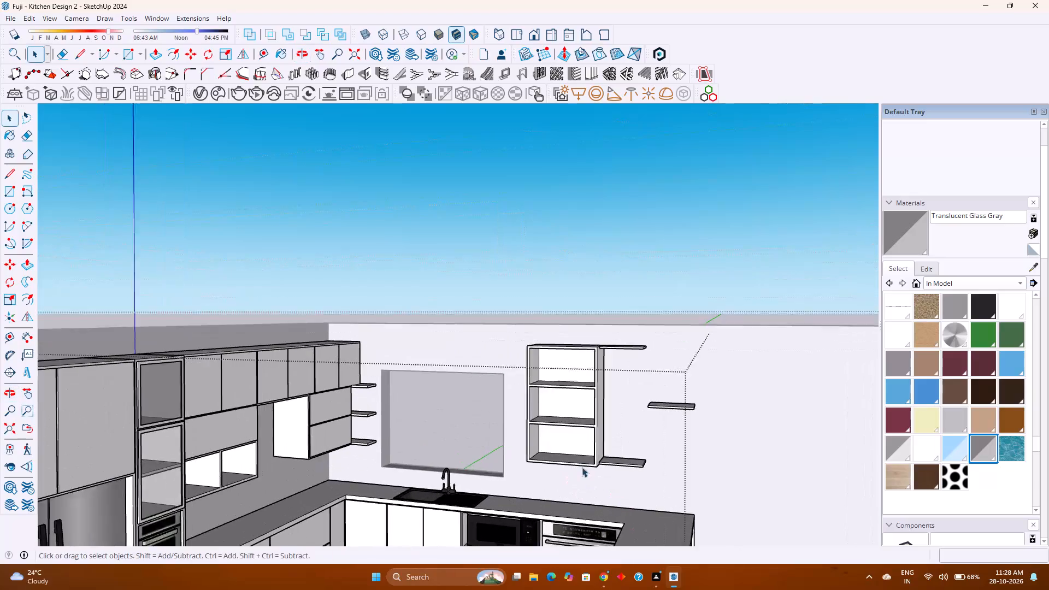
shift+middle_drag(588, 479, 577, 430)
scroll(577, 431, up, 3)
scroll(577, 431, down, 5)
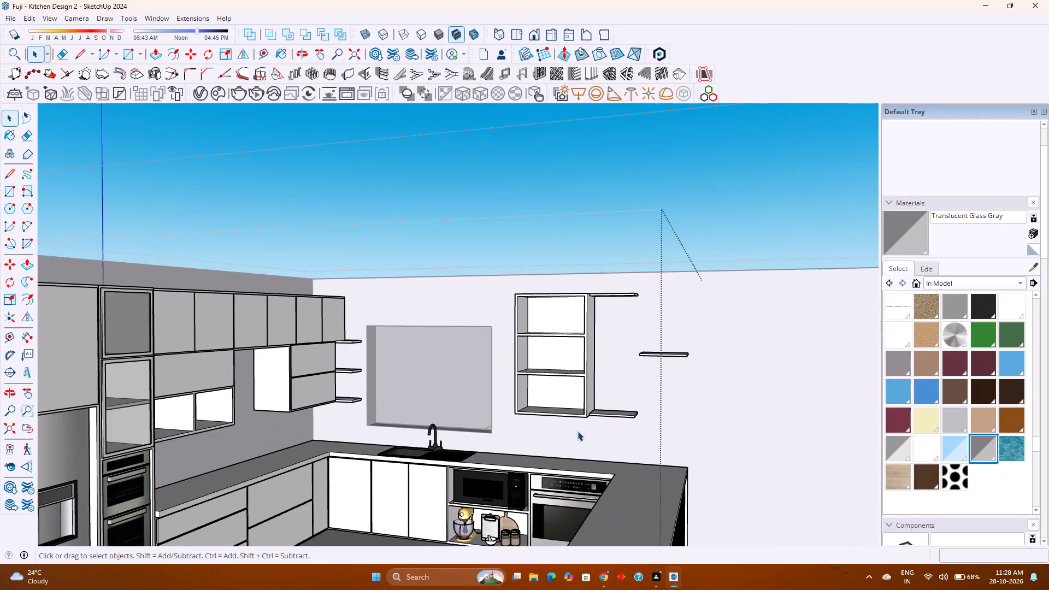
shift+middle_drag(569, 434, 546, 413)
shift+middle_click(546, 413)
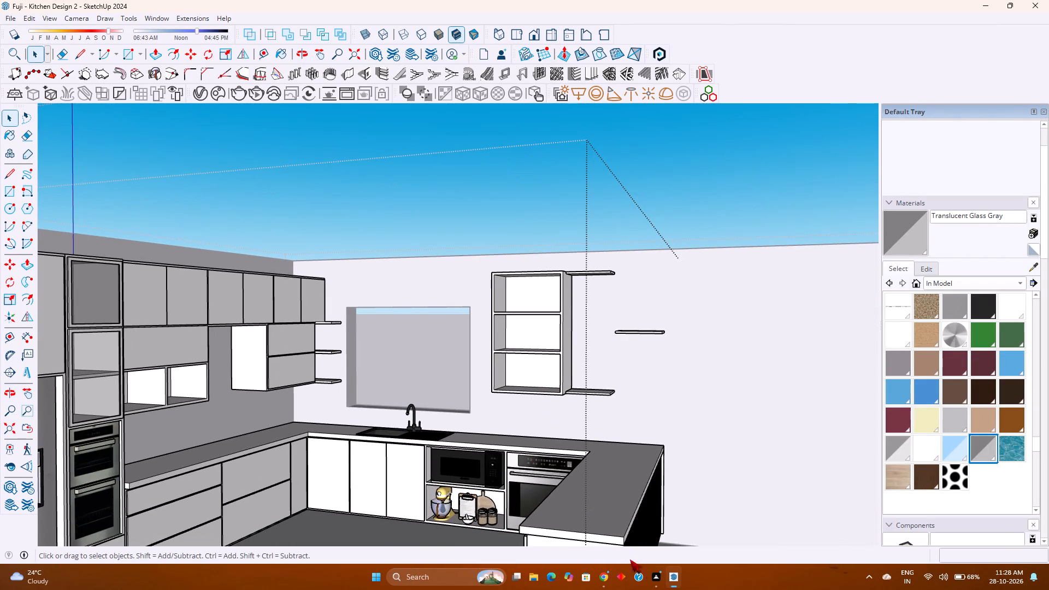
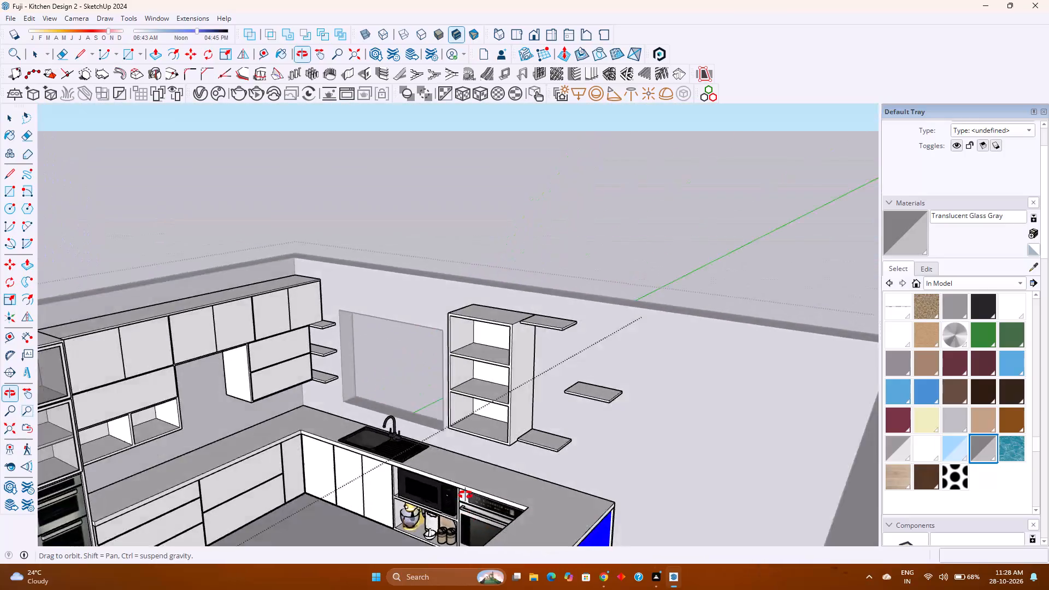
Review the kitchen from the front, oblique and overhead views, checking the cabinets, window opening and staggered open shelves.
middle_click(581, 451)
scroll(573, 442, down, 6)
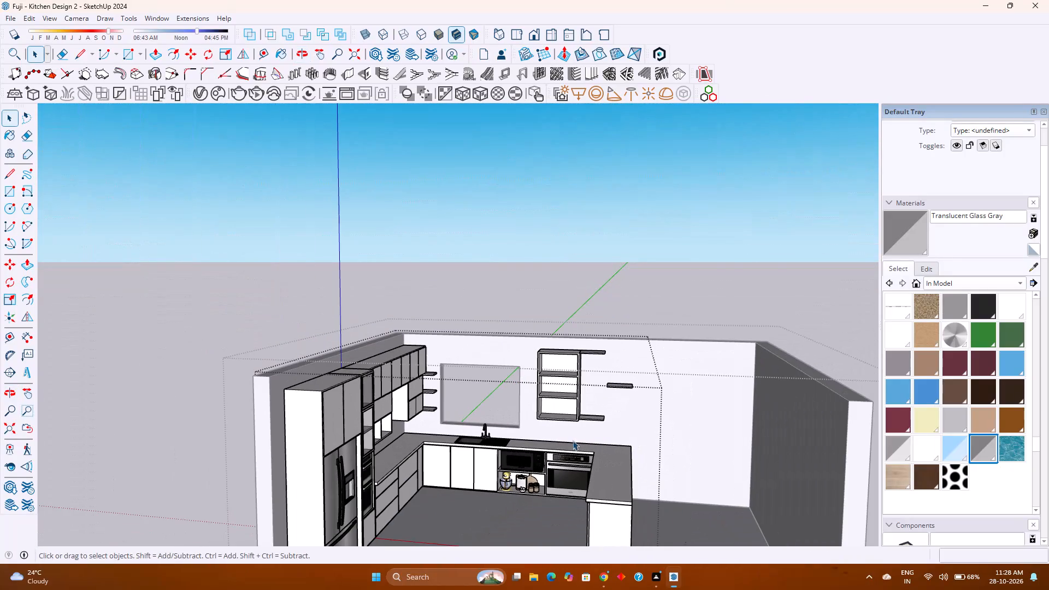
shift+middle_drag(590, 475, 517, 441)
shift+middle_drag(509, 439, 503, 436)
scroll(499, 433, up, 3)
shift+middle_drag(552, 438, 459, 393)
shift+middle_click(459, 393)
scroll(462, 392, down, 3)
shift+middle_drag(462, 392, 531, 367)
shift+middle_click(532, 367)
shift+middle_click(533, 364)
shift+middle_click(534, 361)
shift+middle_click(535, 360)
scroll(548, 355, up, 2)
shift+middle_drag(552, 357, 640, 424)
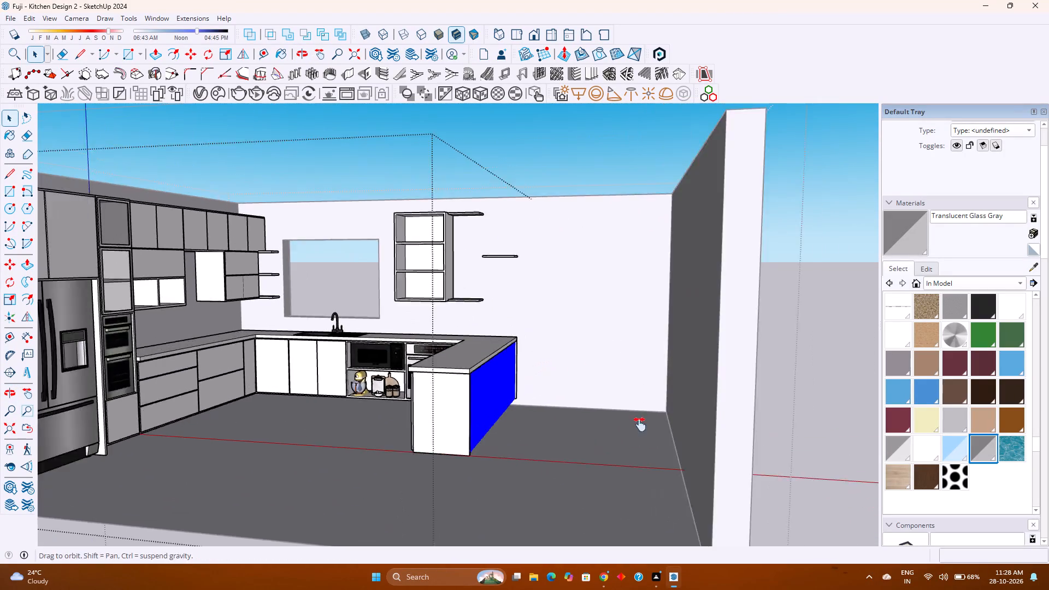
shift+middle_drag(640, 424, 650, 436)
shift+middle_click(650, 436)
key(Escape)
scroll(639, 429, down, 2)
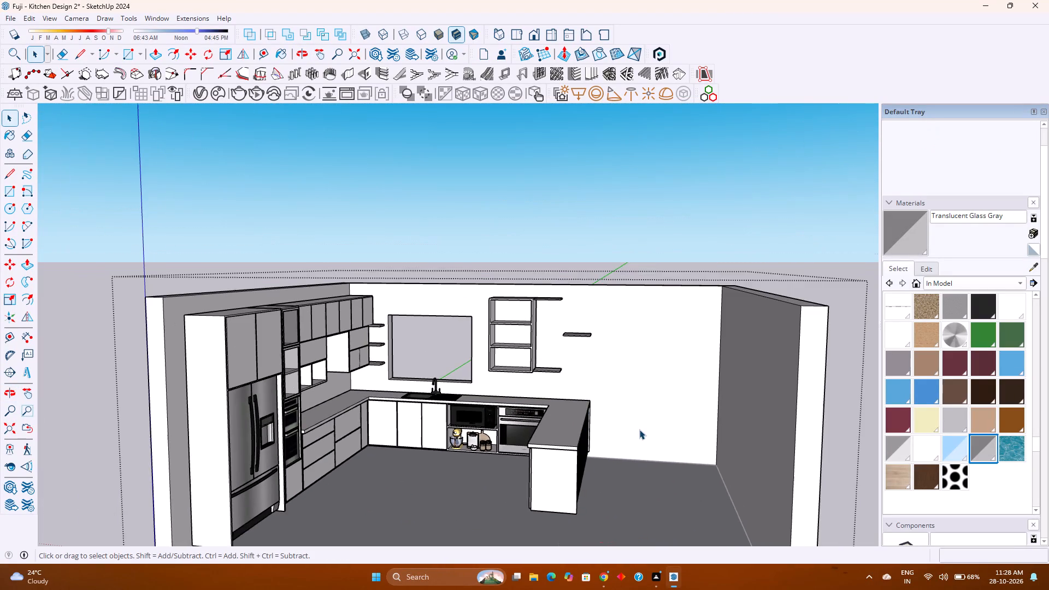
shift+middle_drag(624, 475, 633, 432)
shift+middle_click(634, 430)
scroll(638, 437, up, 3)
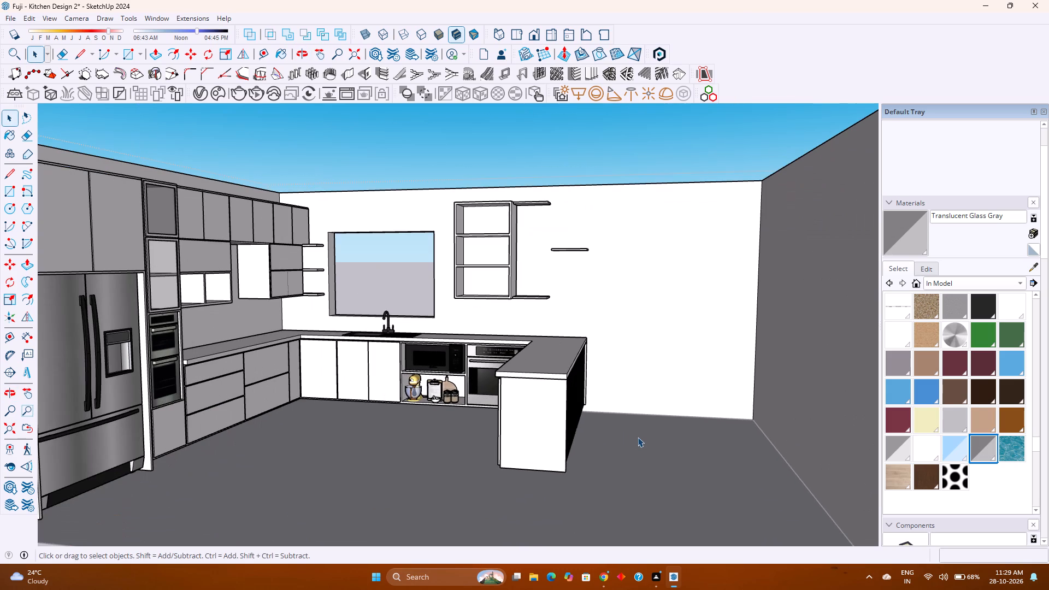
scroll(640, 436, down, 4)
middle_drag(530, 443, 598, 428)
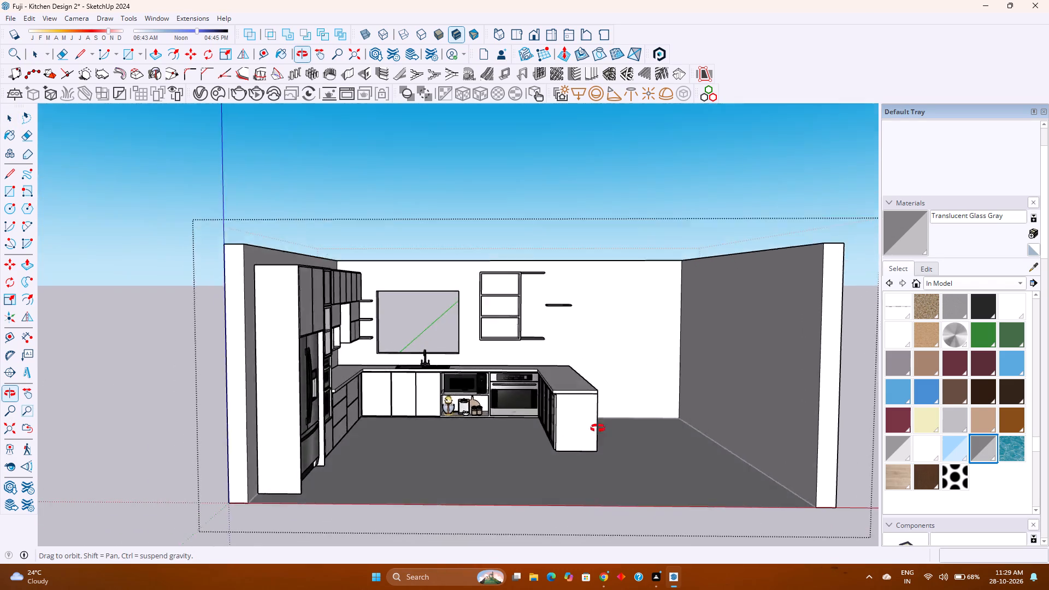
middle_drag(598, 428, 605, 424)
middle_drag(609, 421, 515, 418)
scroll(517, 418, down, 2)
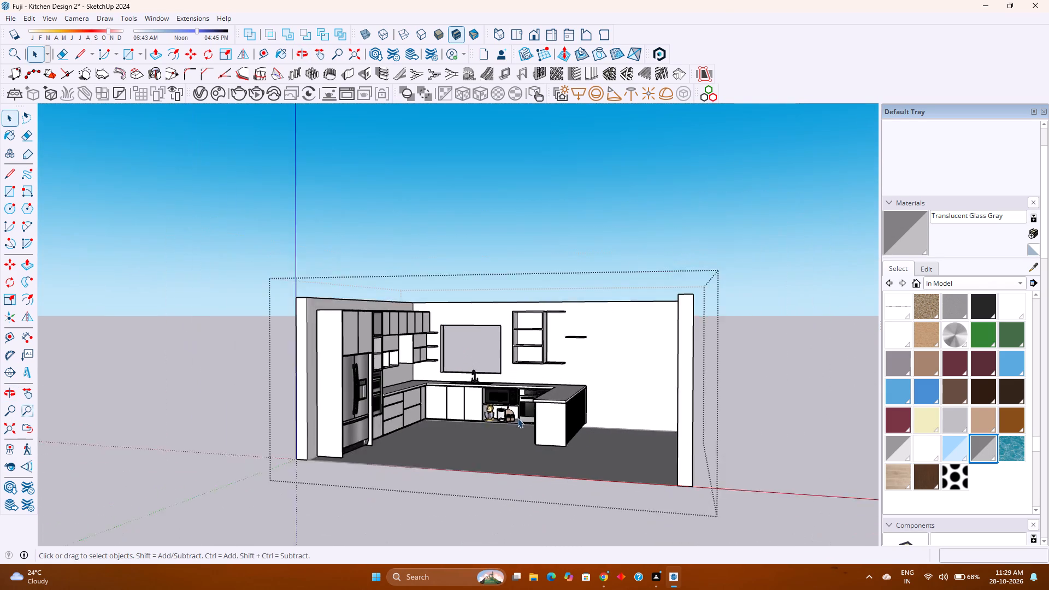
scroll(517, 418, down, 2)
middle_drag(397, 390, 441, 552)
middle_click(441, 552)
shift+middle_drag(526, 354, 462, 512)
scroll(439, 432, up, 3)
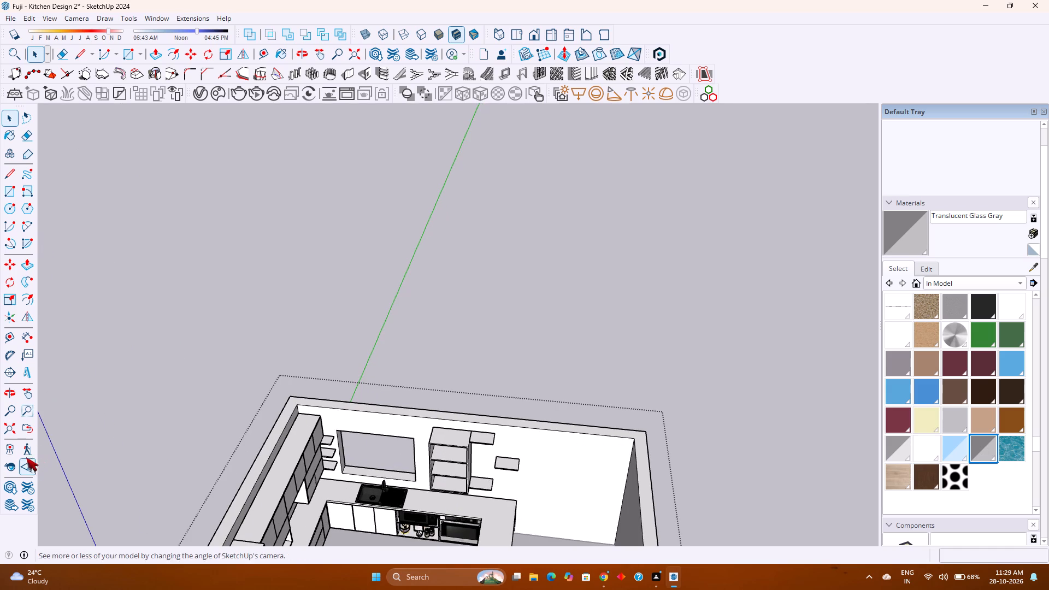
Measure the top-edge lengths of the back wall and the side wall beyond the peninsula with the Dimension tool, without placing dimensions.
click(27, 342)
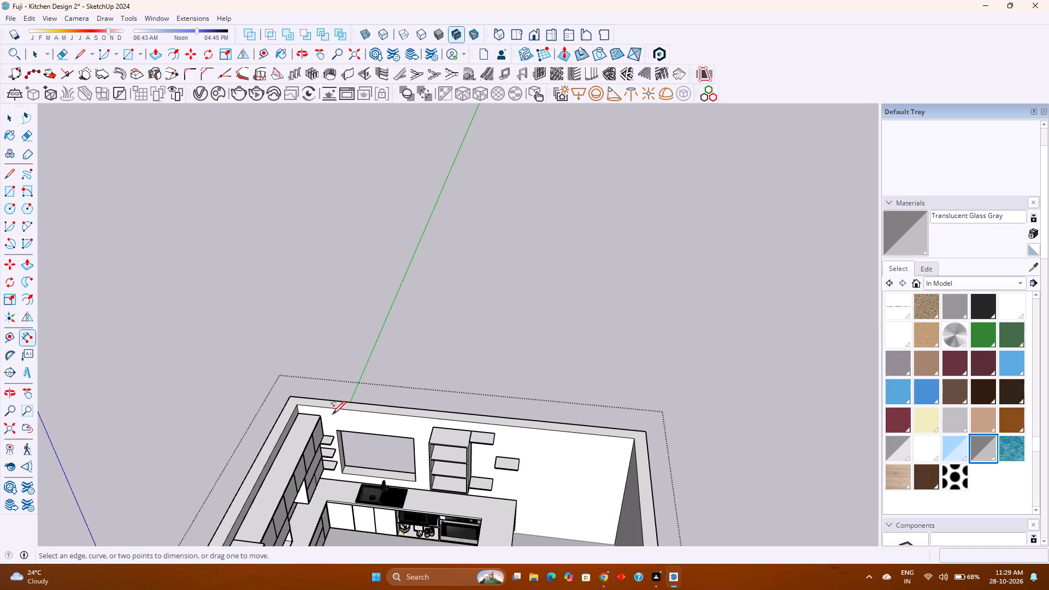
click(336, 409)
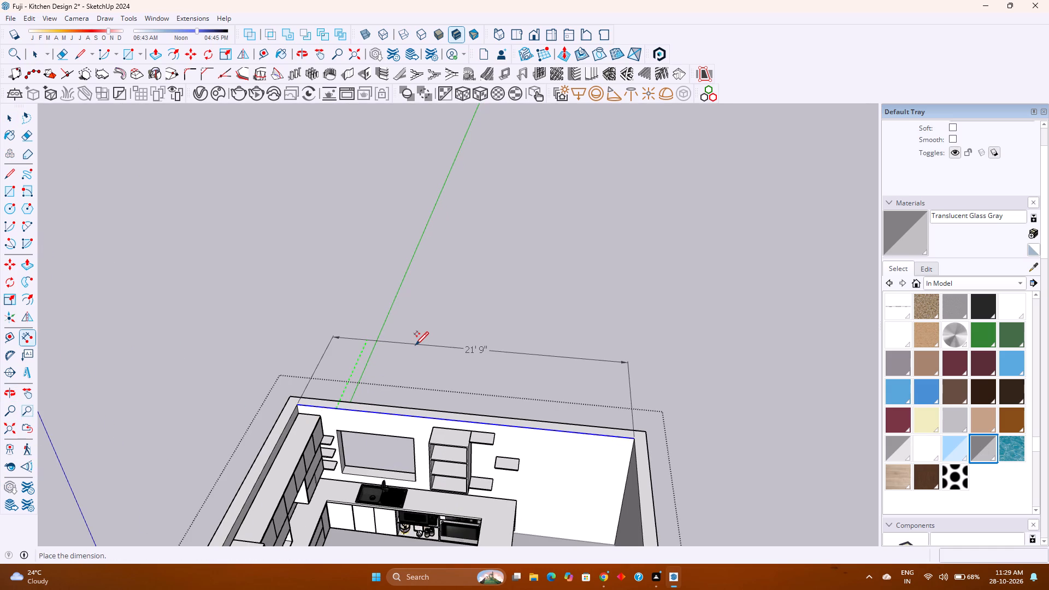
key(Escape)
scroll(419, 344, down, 4)
shift+middle_drag(490, 462, 516, 372)
shift+middle_click(516, 372)
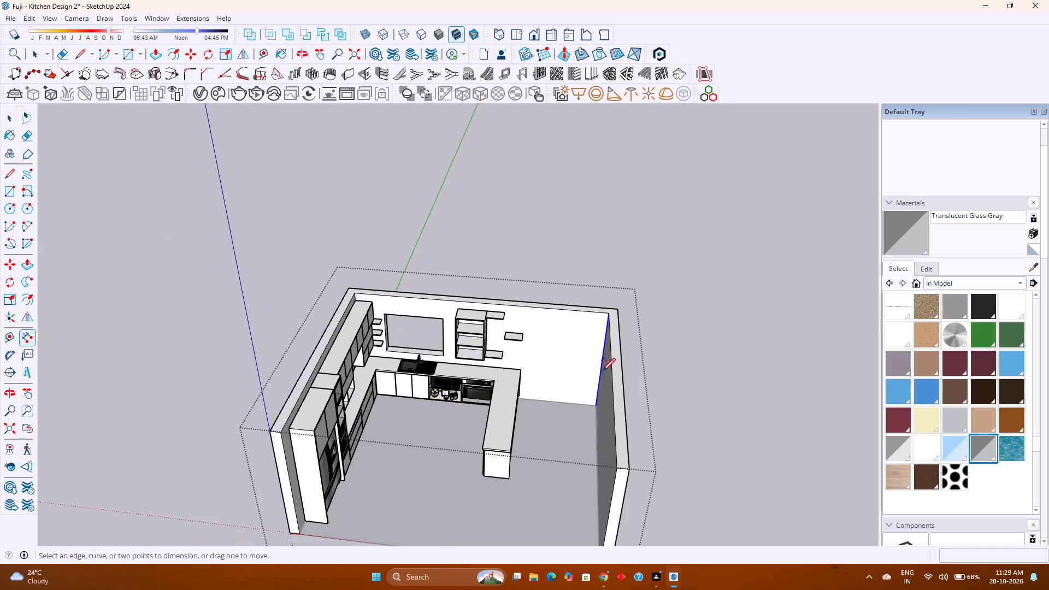
click(612, 364)
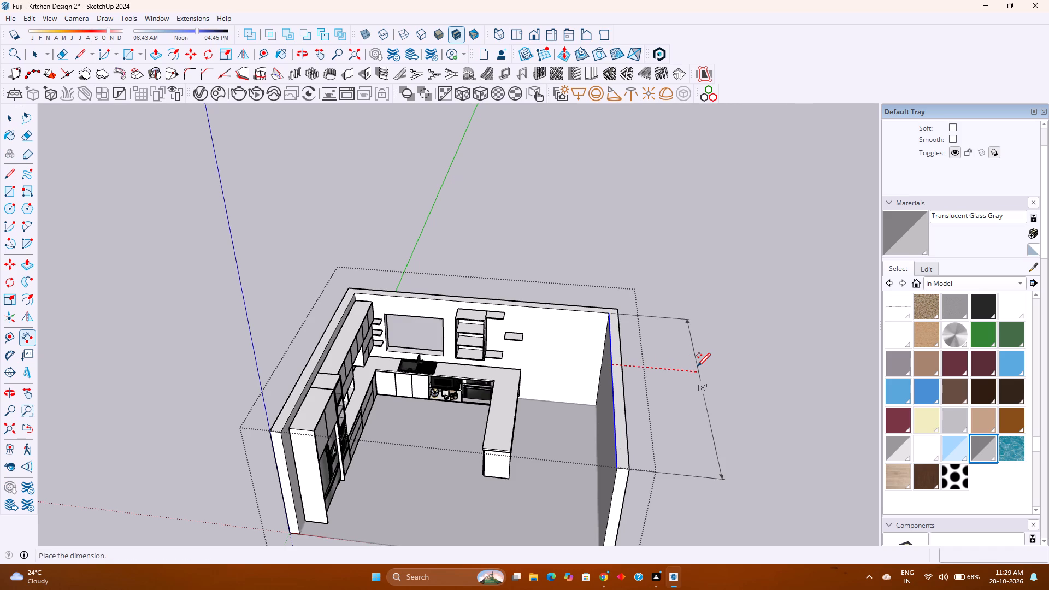
key(Escape)
key(space)
Inspect the whole kitchen layout and the back wall around the window opening, open wall cabinet and shelves.
scroll(626, 385, down, 3)
shift+middle_drag(426, 444, 450, 388)
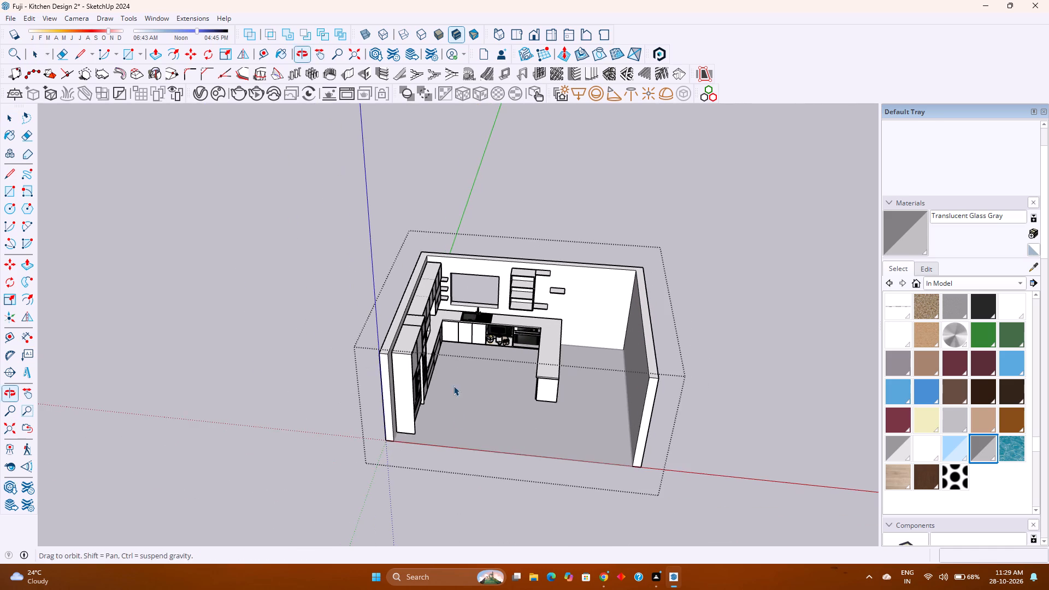
scroll(443, 433, up, 4)
middle_drag(435, 430, 251, 456)
middle_click(238, 458)
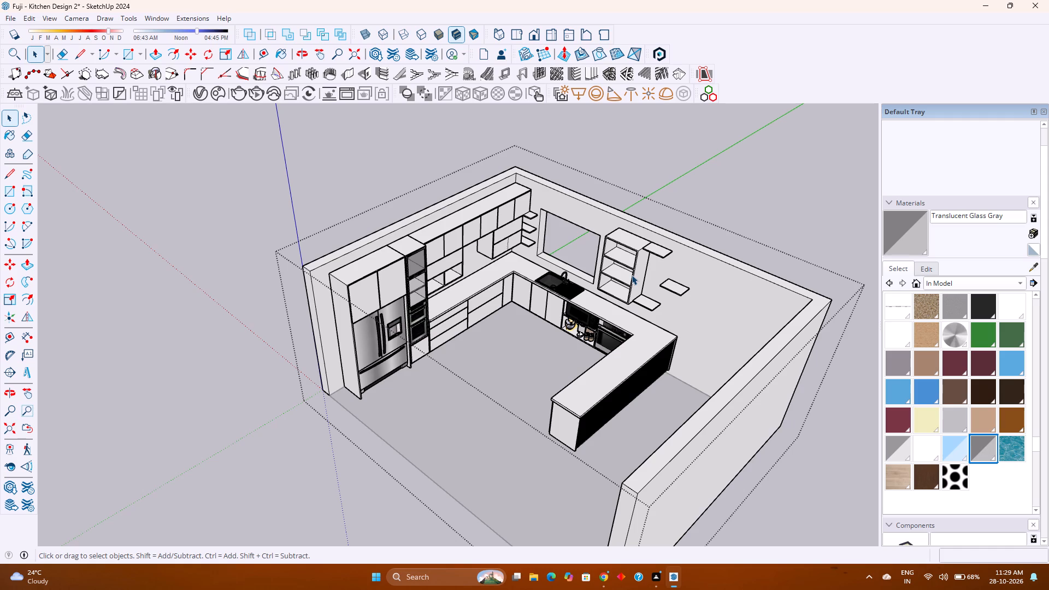
scroll(632, 275, down, 1)
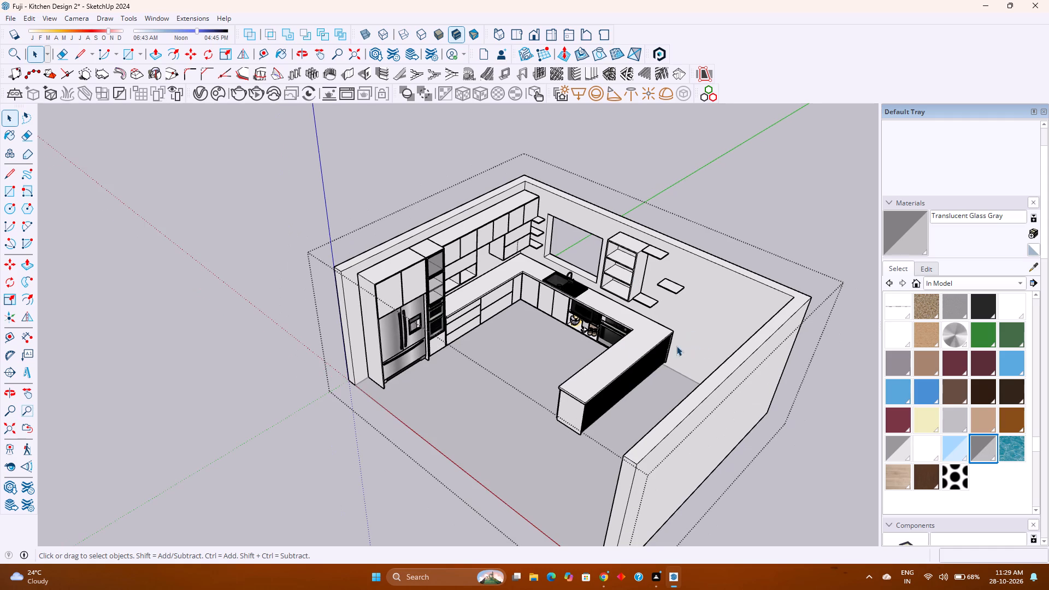
scroll(531, 386, up, 2)
middle_drag(531, 384, 605, 305)
middle_click(606, 304)
middle_click(612, 300)
middle_click(615, 298)
middle_click(616, 297)
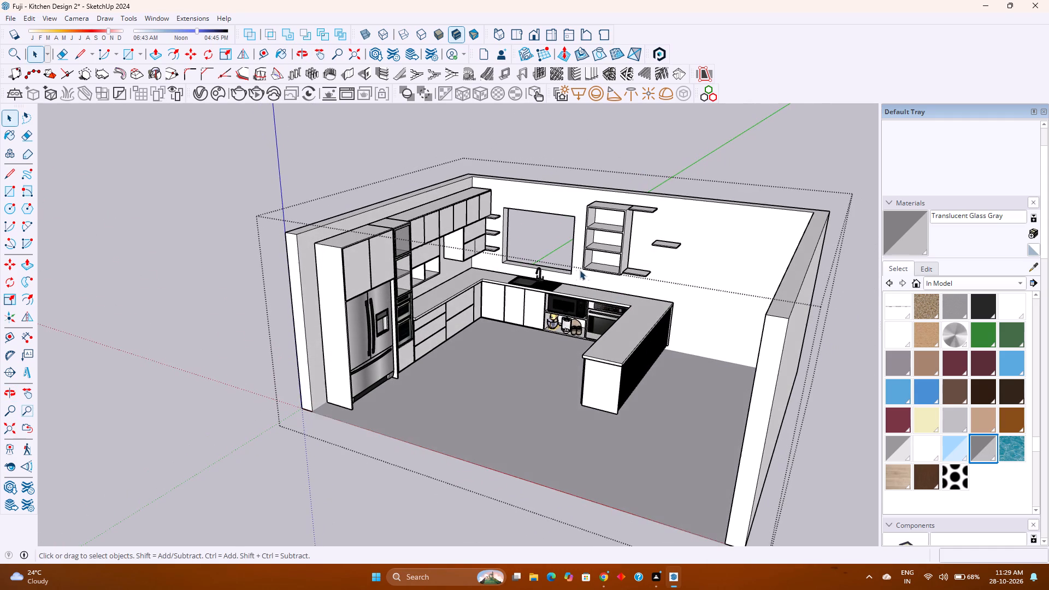
click(702, 264)
scroll(574, 255, up, 4)
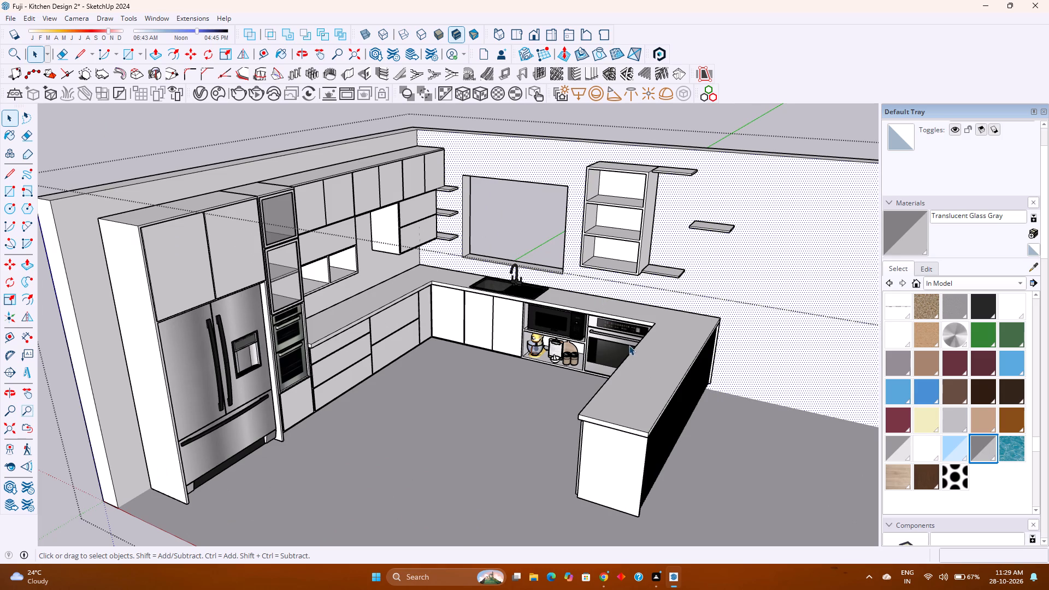
scroll(604, 273, up, 3)
middle_drag(604, 273, 426, 398)
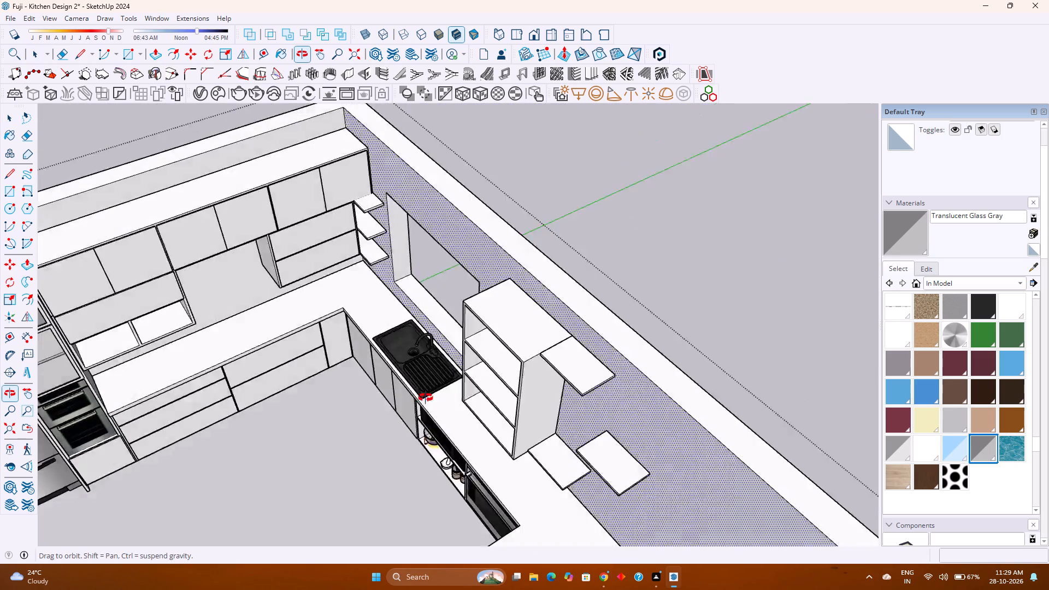
middle_drag(426, 398, 655, 336)
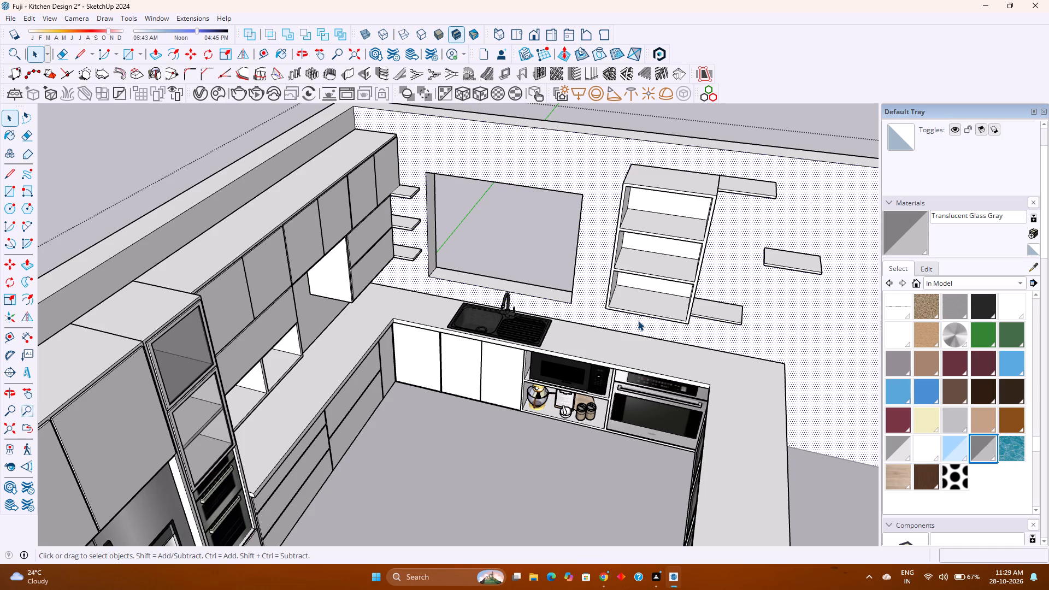
Search 3D Warehouse for "window" models.
click(155, 20)
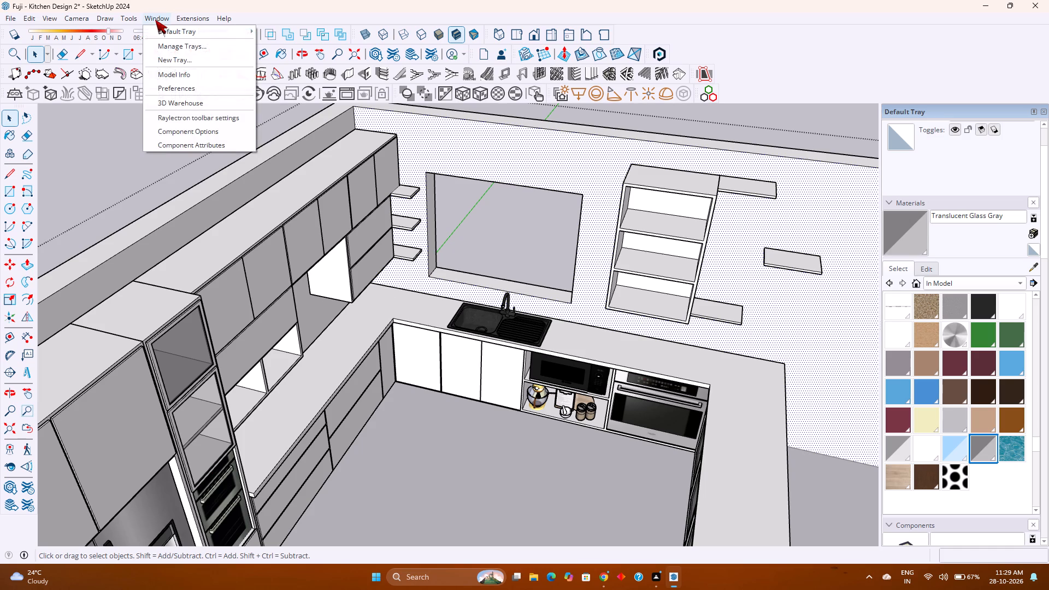
click(213, 102)
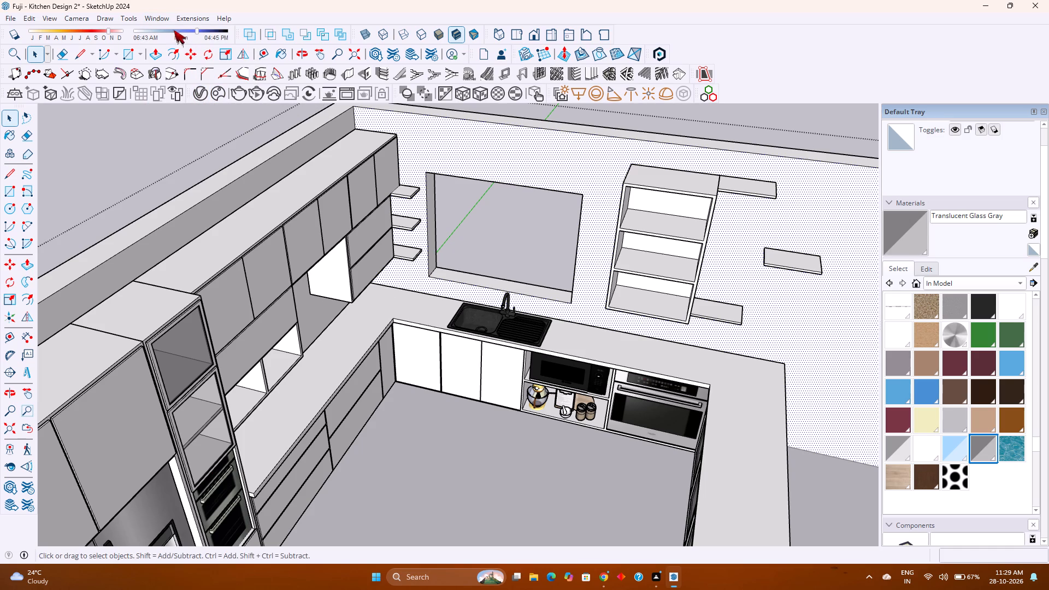
click(164, 20)
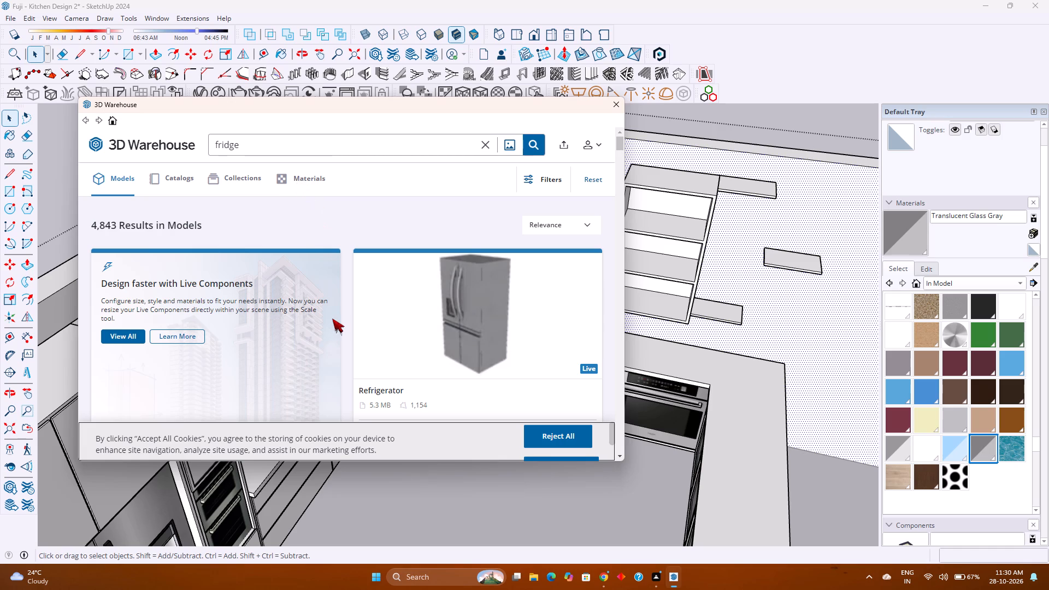
click(488, 147)
click(449, 149)
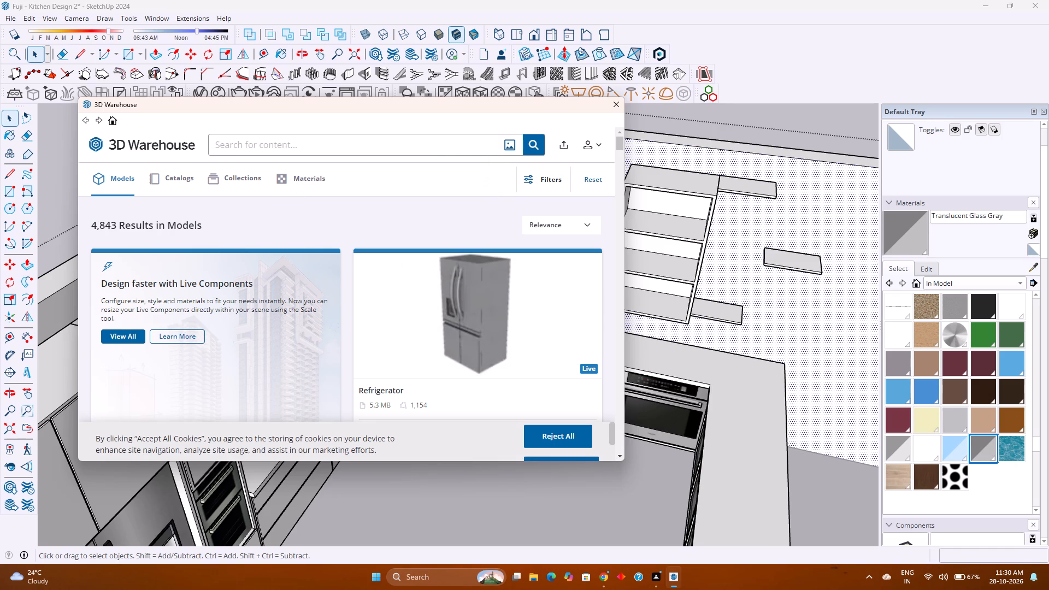
text(win)
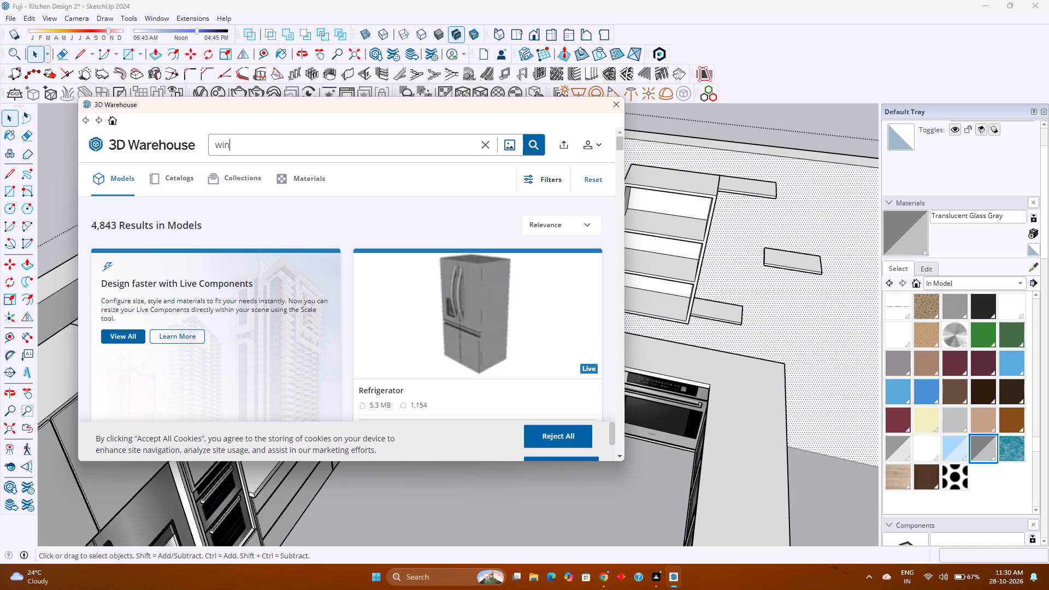
text(dow)
key(Return)
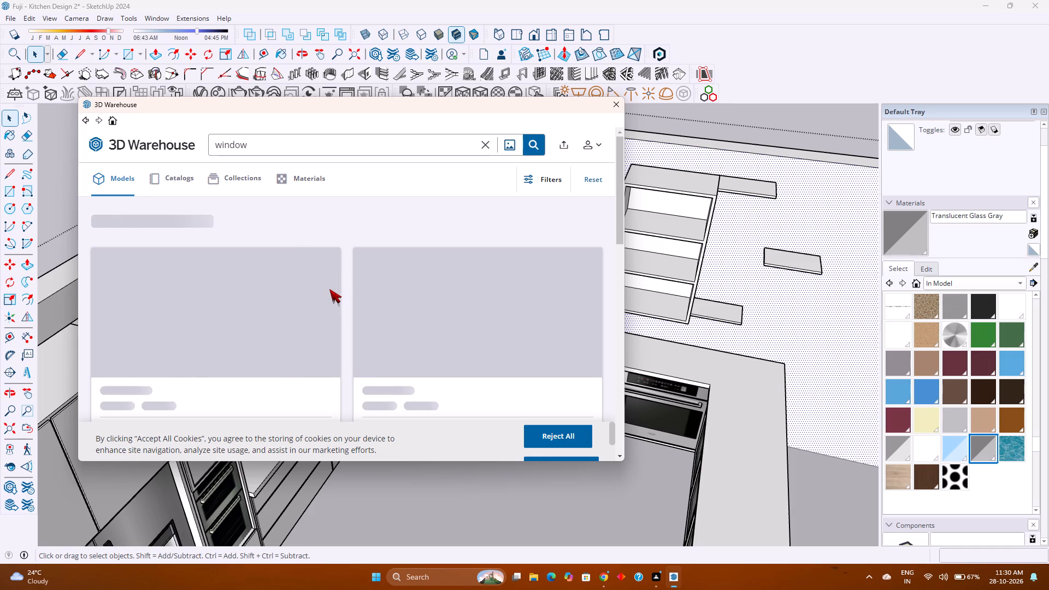
Browse the 3D Warehouse "window" results, comparing sliding, casement and multi-panel designs for the back wall opening.
scroll(329, 288, down, 5)
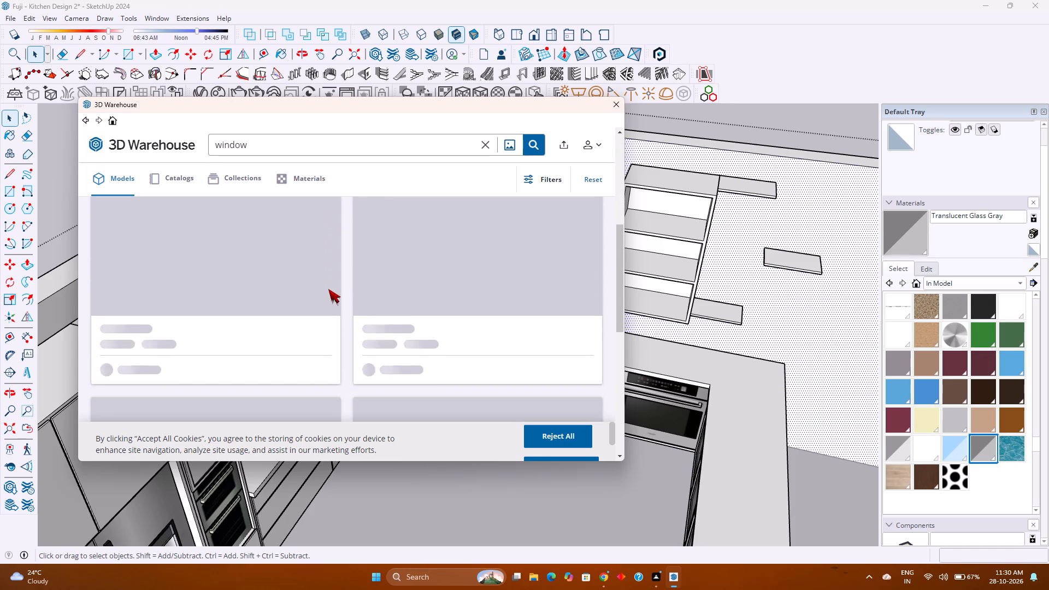
scroll(328, 289, up, 4)
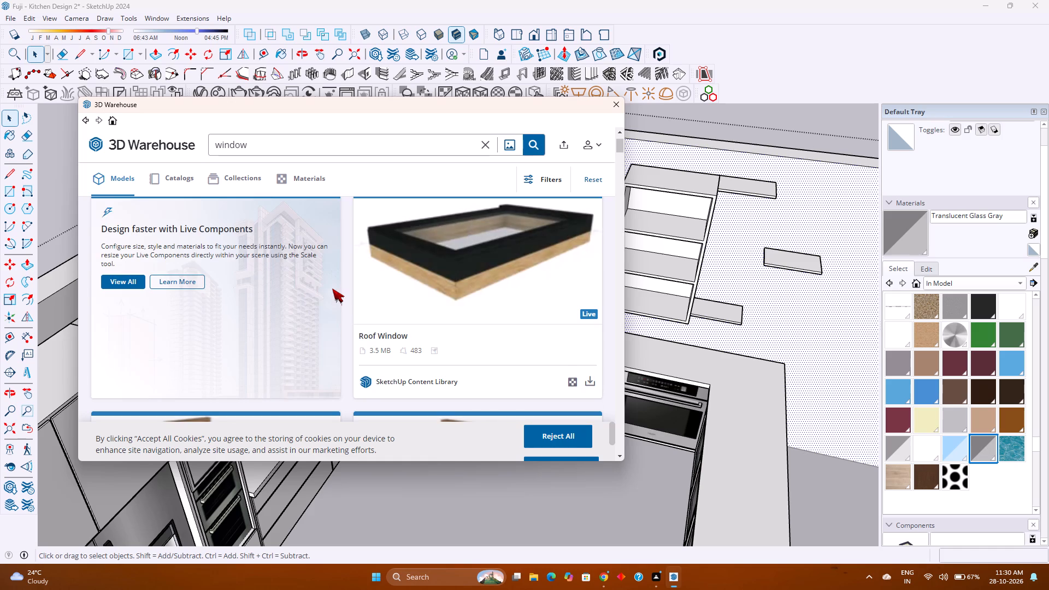
scroll(332, 288, down, 4)
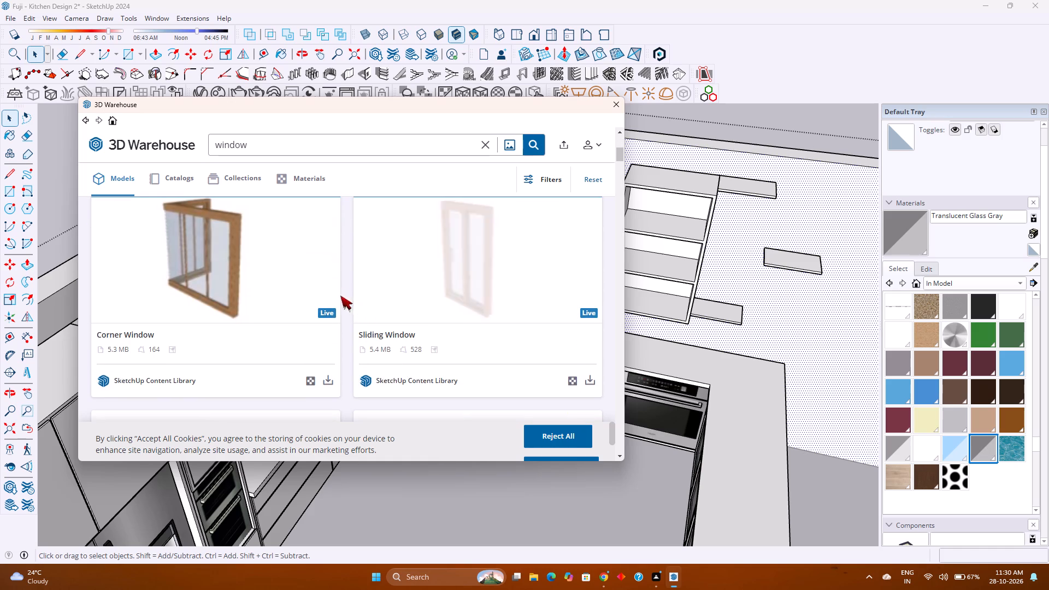
scroll(338, 295, down, 5)
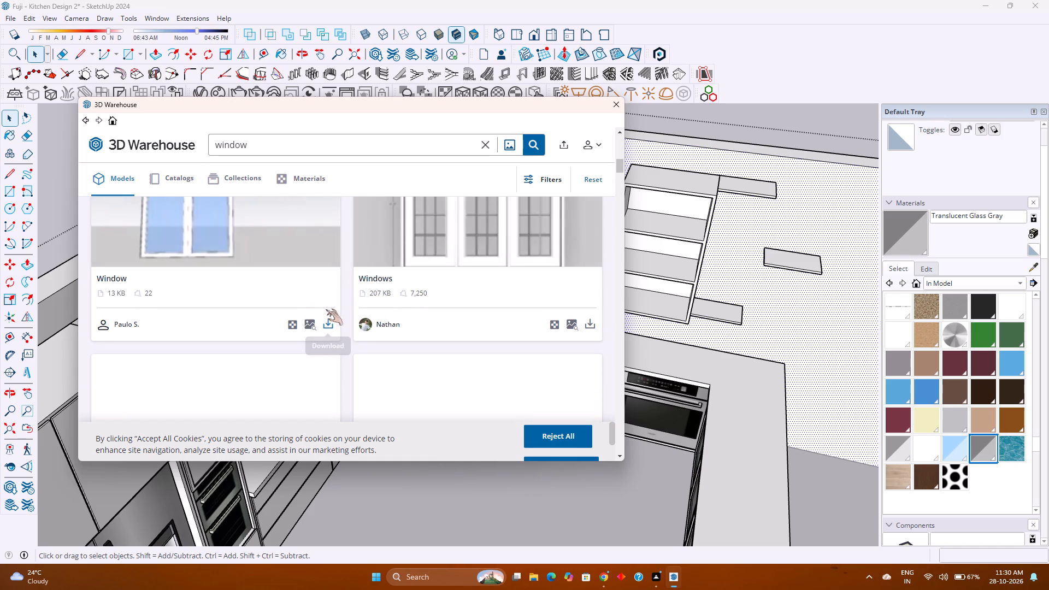
scroll(328, 304, up, 4)
scroll(328, 304, down, 3)
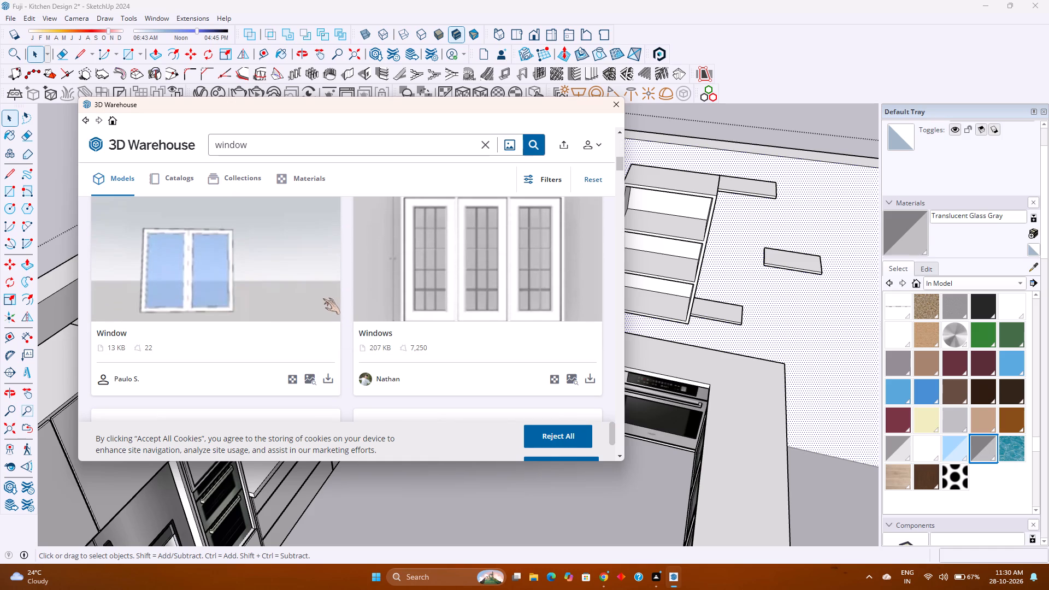
scroll(335, 296, down, 3)
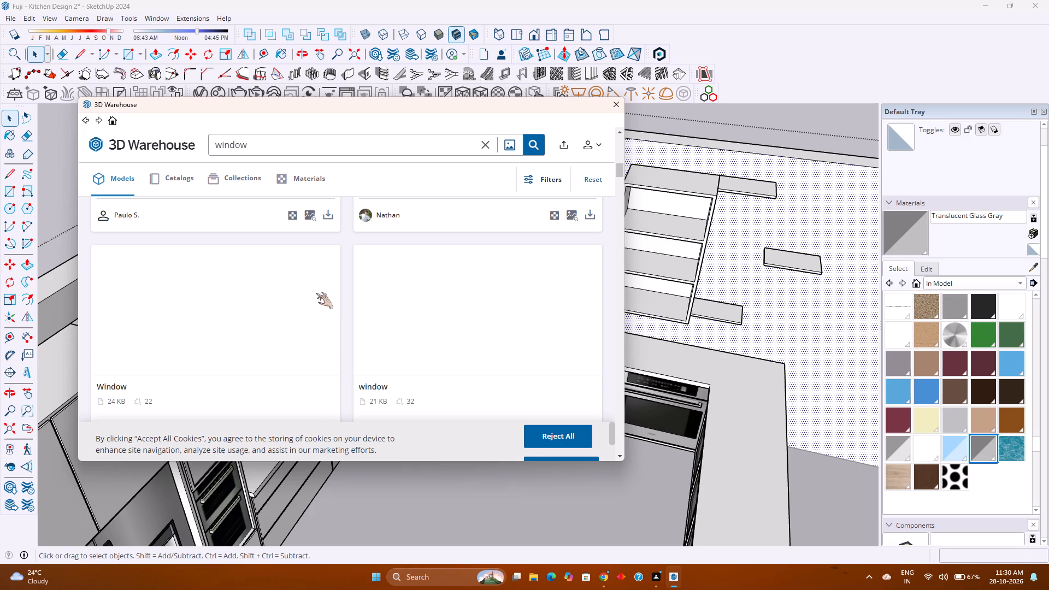
scroll(316, 292, down, 4)
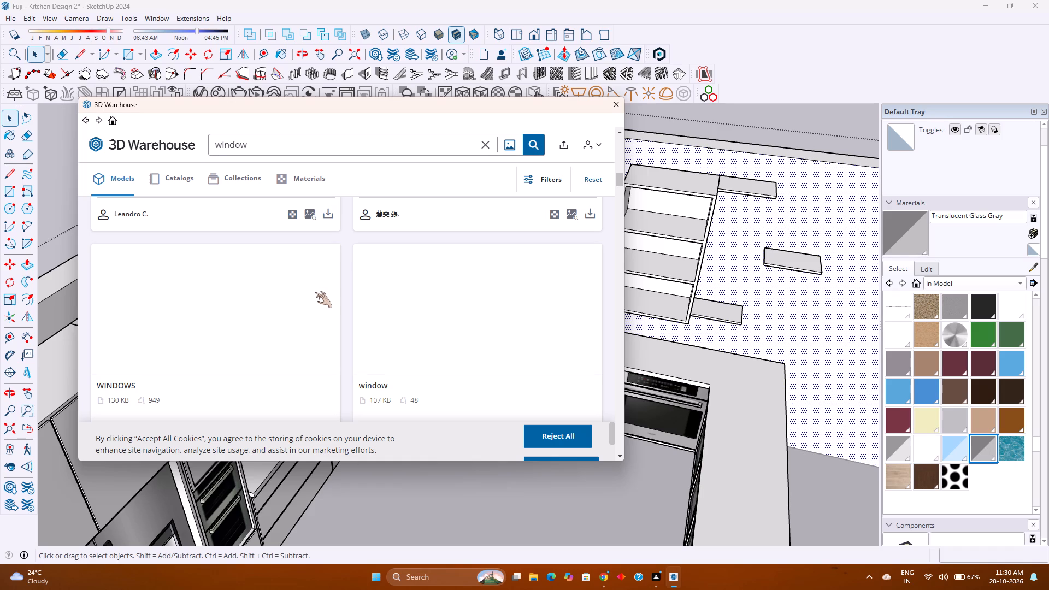
scroll(313, 303, down, 3)
scroll(312, 303, up, 7)
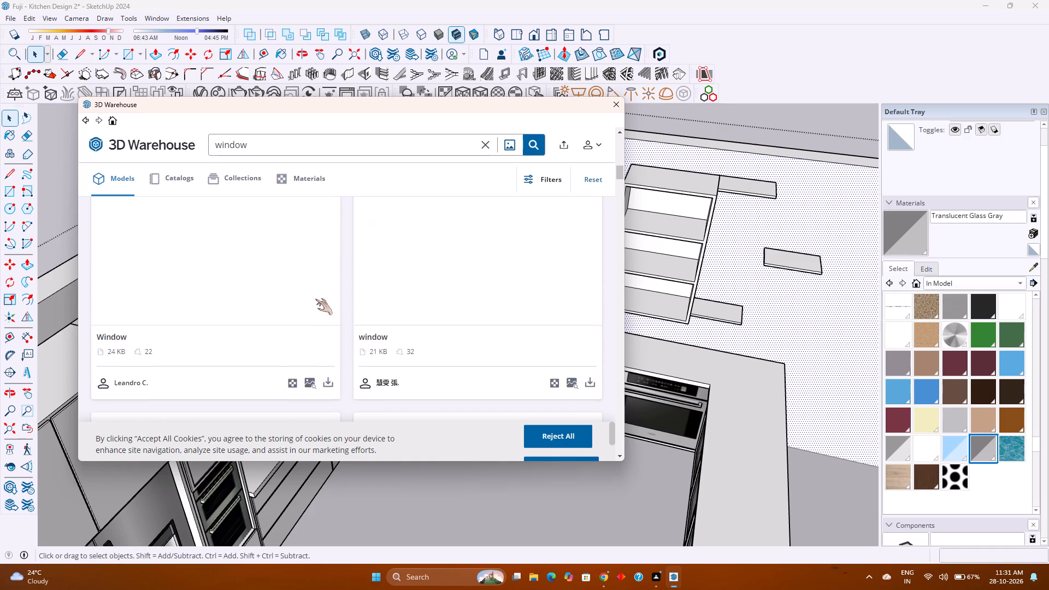
scroll(315, 299, up, 3)
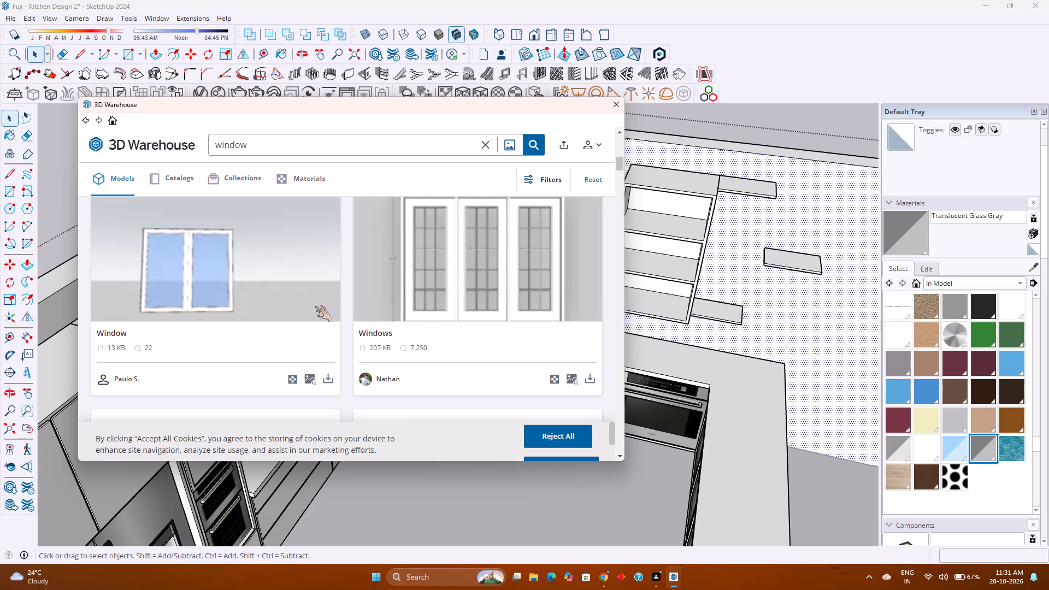
scroll(310, 306, down, 5)
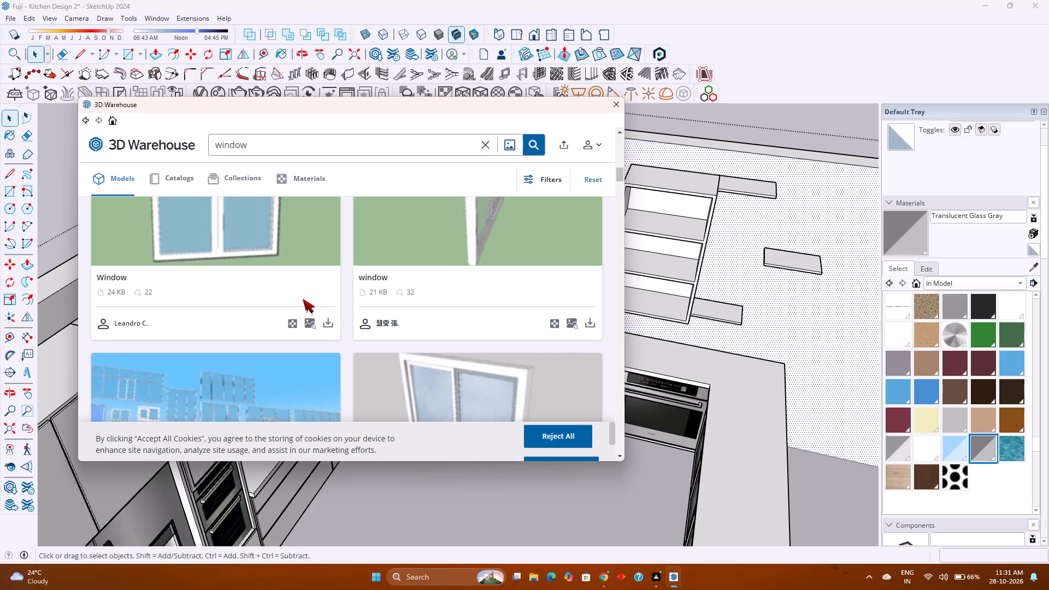
scroll(303, 299, down, 2)
scroll(303, 299, up, 3)
scroll(303, 299, down, 5)
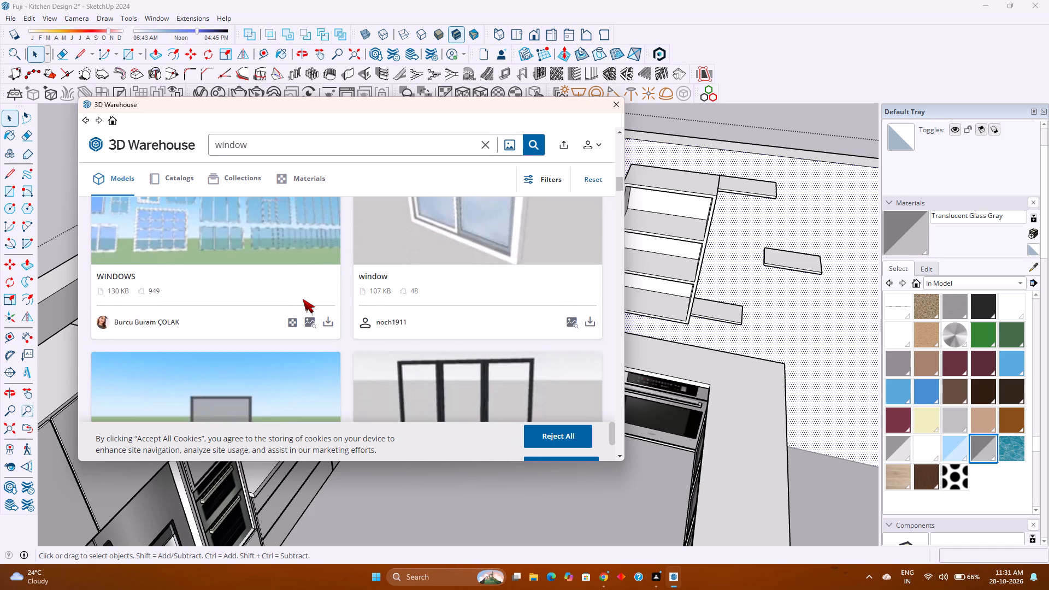
scroll(303, 299, down, 6)
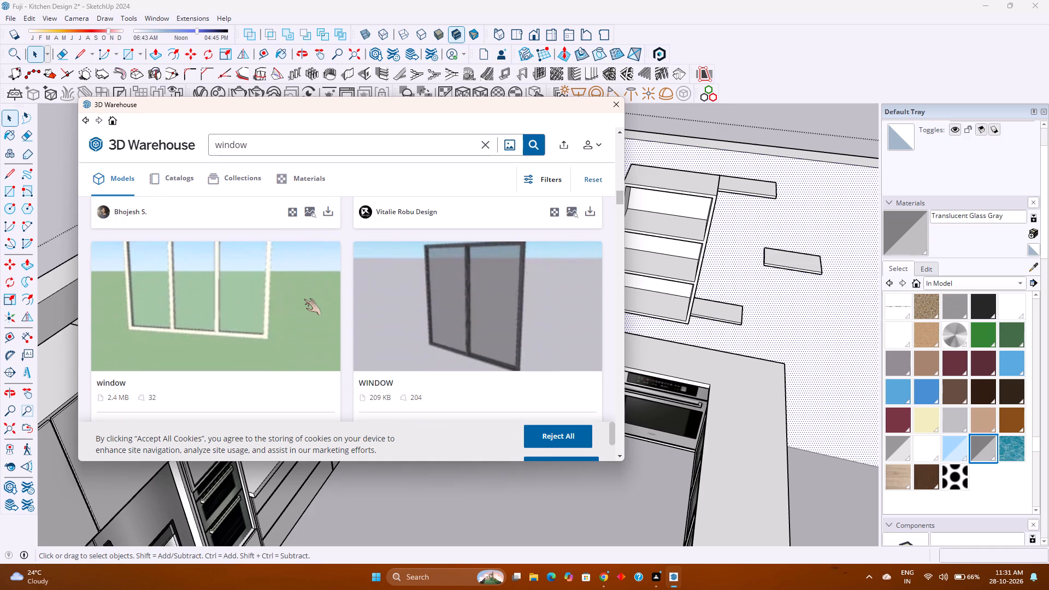
scroll(303, 299, down, 4)
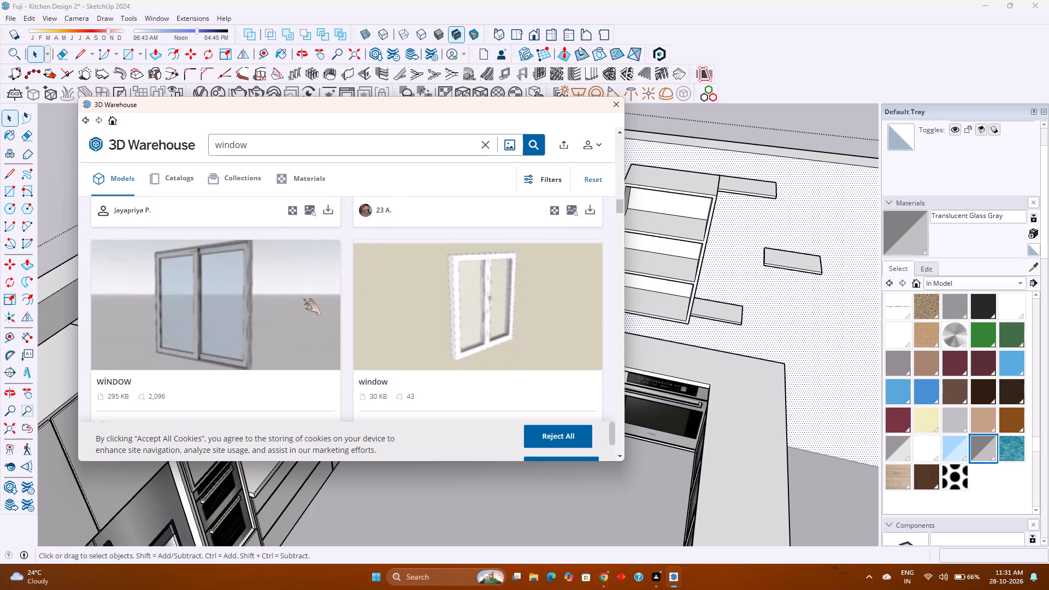
scroll(303, 299, down, 2)
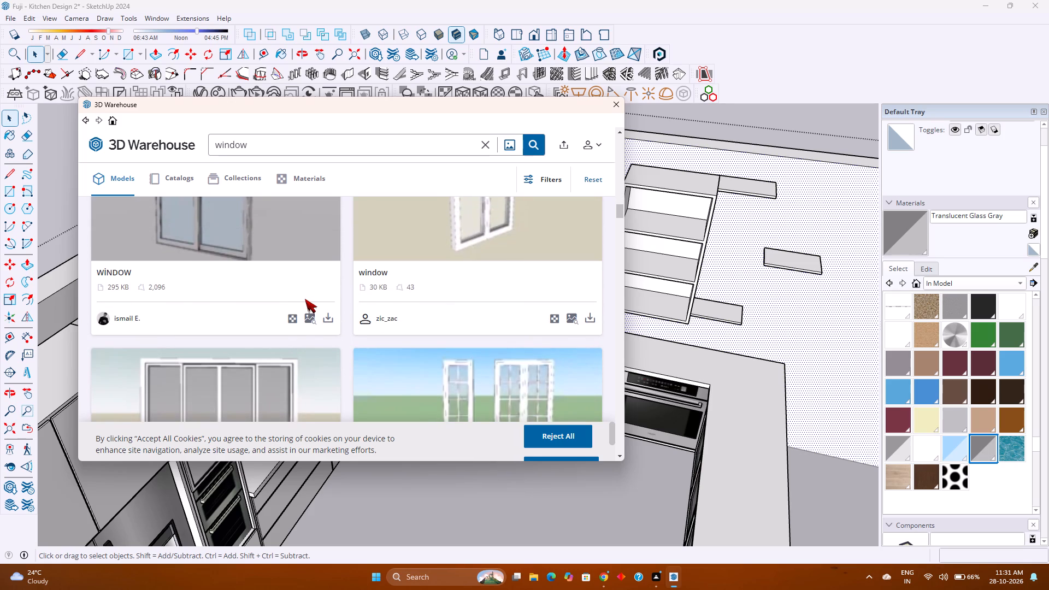
scroll(305, 299, down, 2)
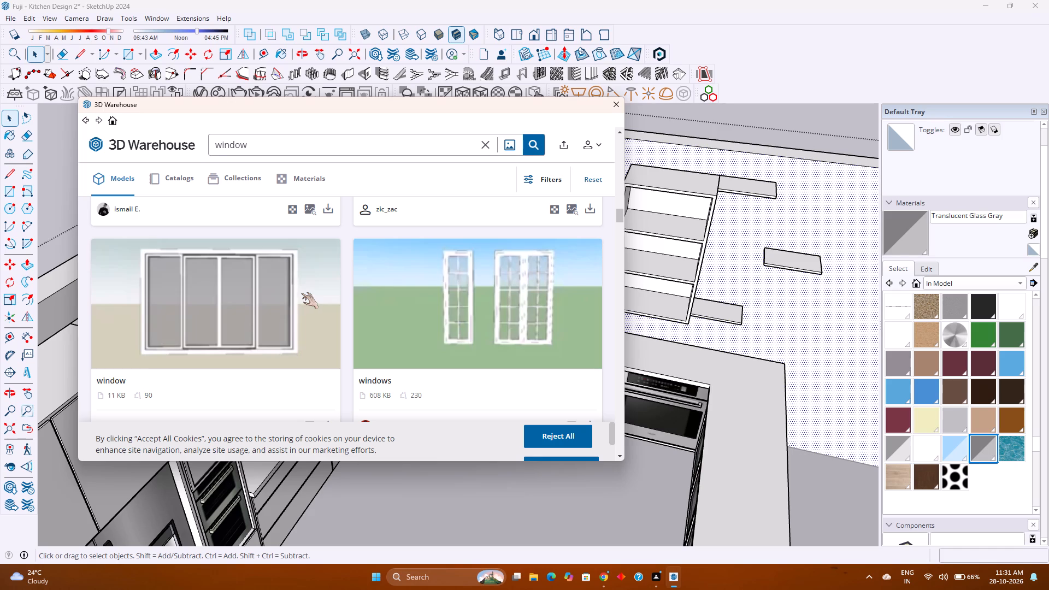
scroll(241, 358, down, 5)
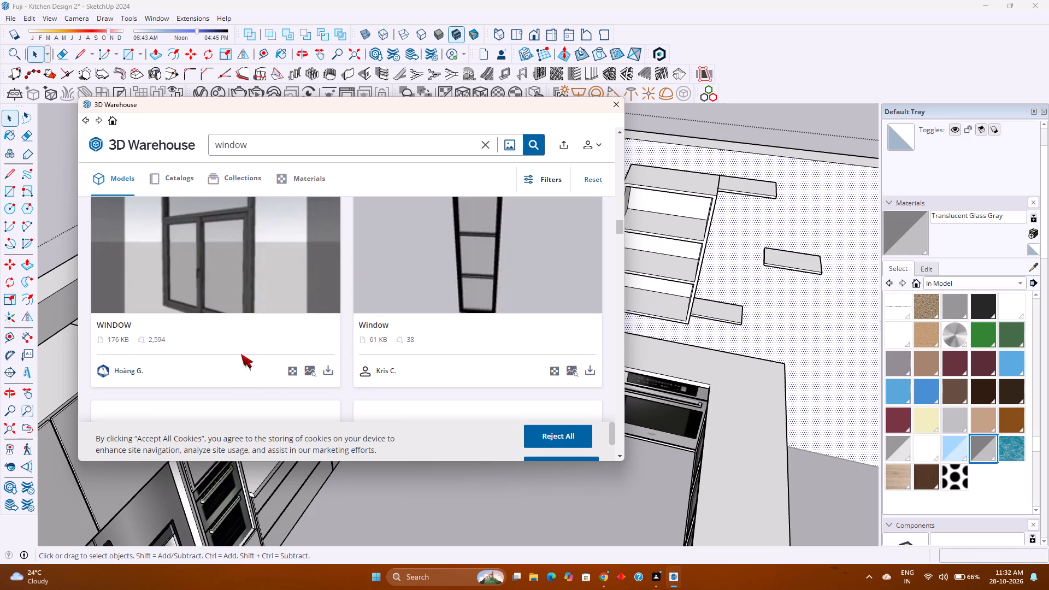
scroll(242, 352, up, 2)
scroll(242, 352, down, 7)
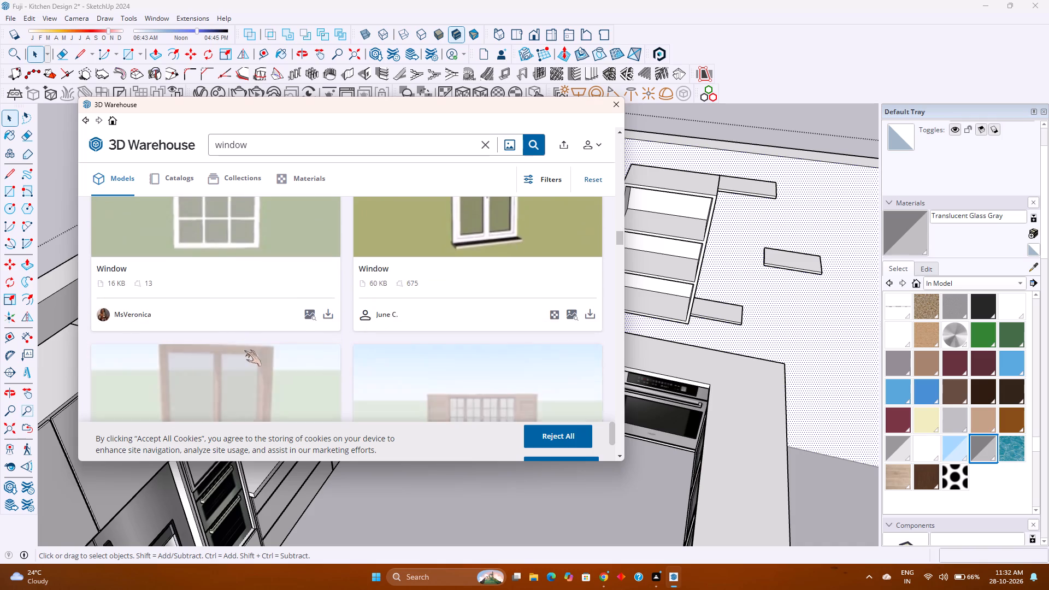
scroll(244, 350, down, 7)
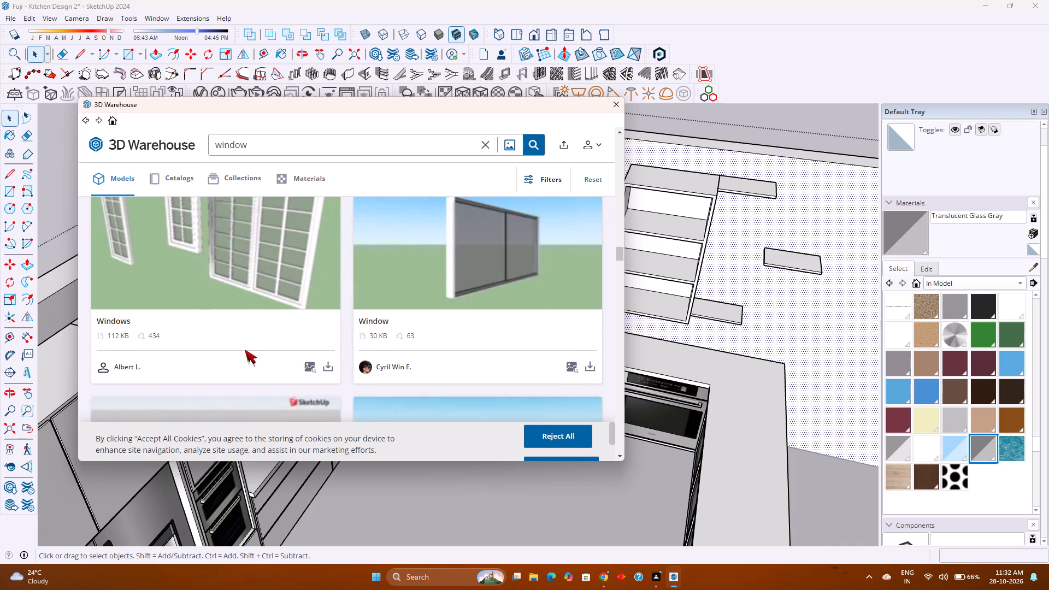
scroll(245, 350, up, 14)
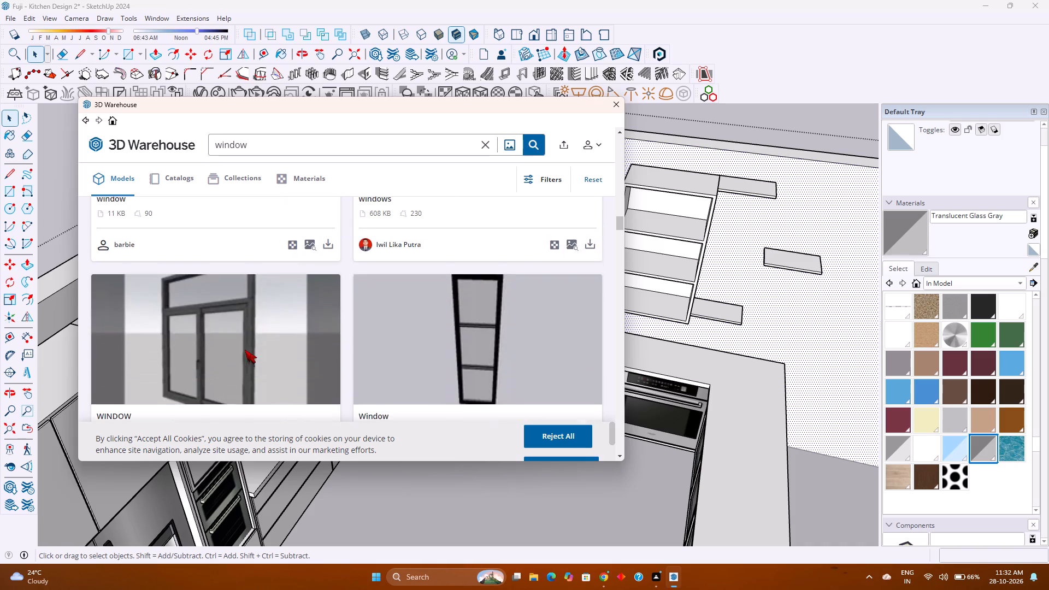
scroll(245, 350, up, 7)
scroll(245, 350, down, 1)
scroll(245, 350, up, 1)
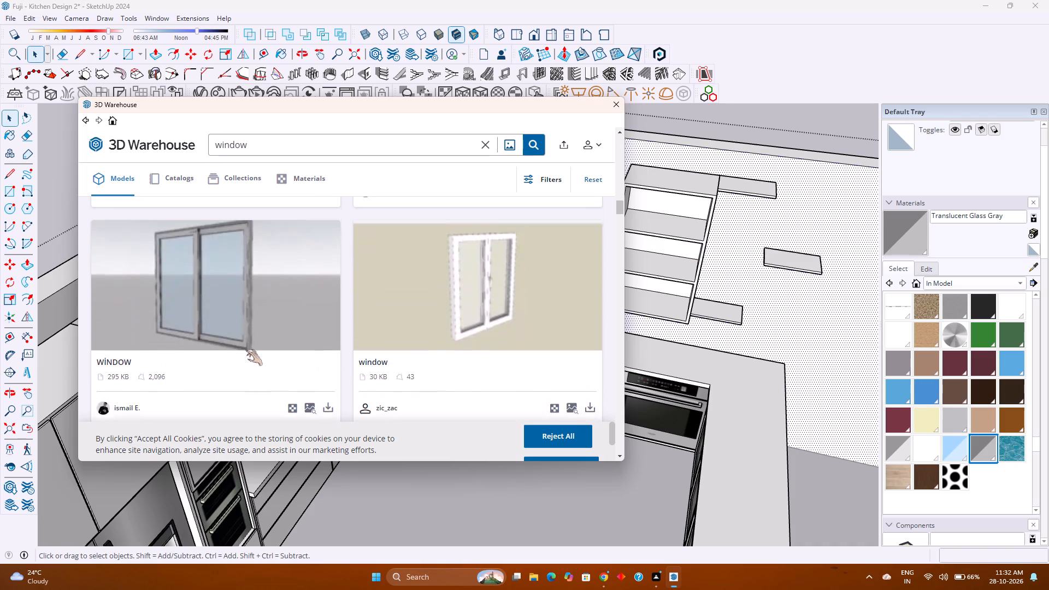
Load the 295 KB two-panel "WİNDOW" into the model and place it at the opening's lower corner nearest the three small shelves.
scroll(245, 350, down, 2)
click(329, 321)
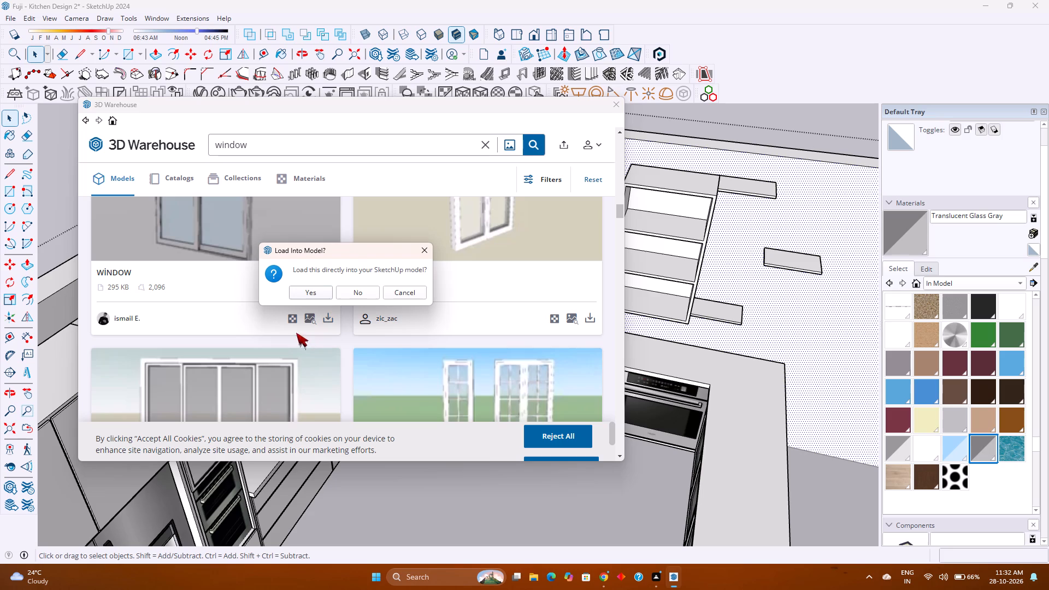
click(322, 290)
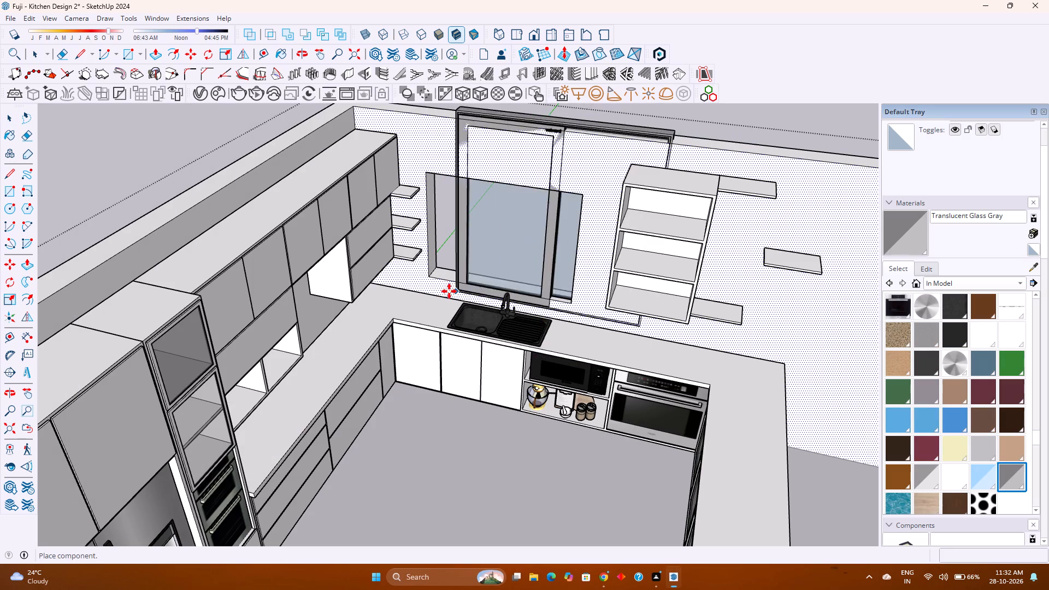
scroll(416, 269, up, 9)
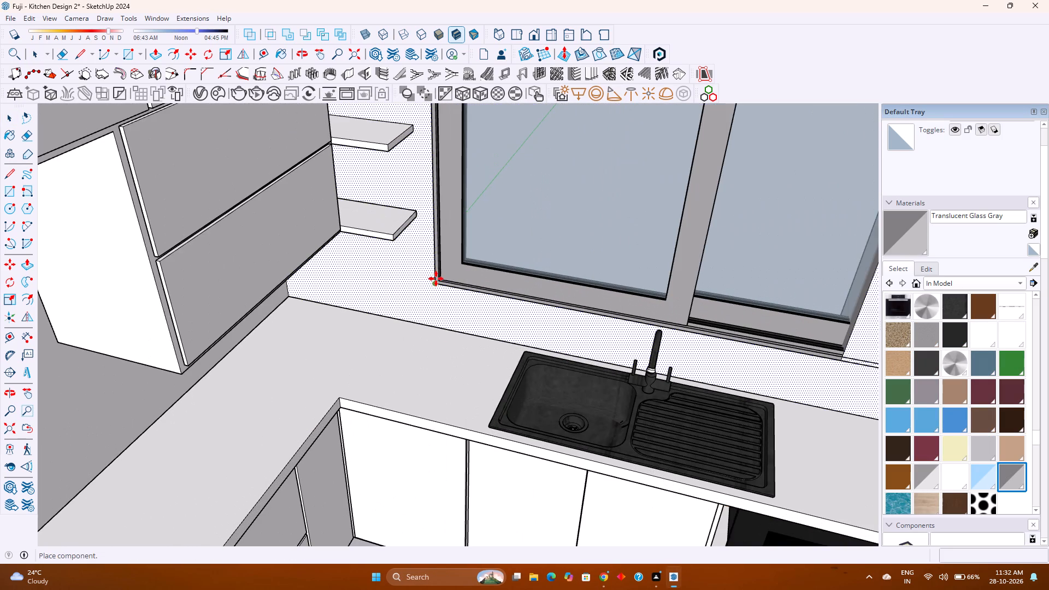
click(436, 279)
Flip the placed window front to back across its green plane with the Flip tool.
scroll(434, 332, down, 3)
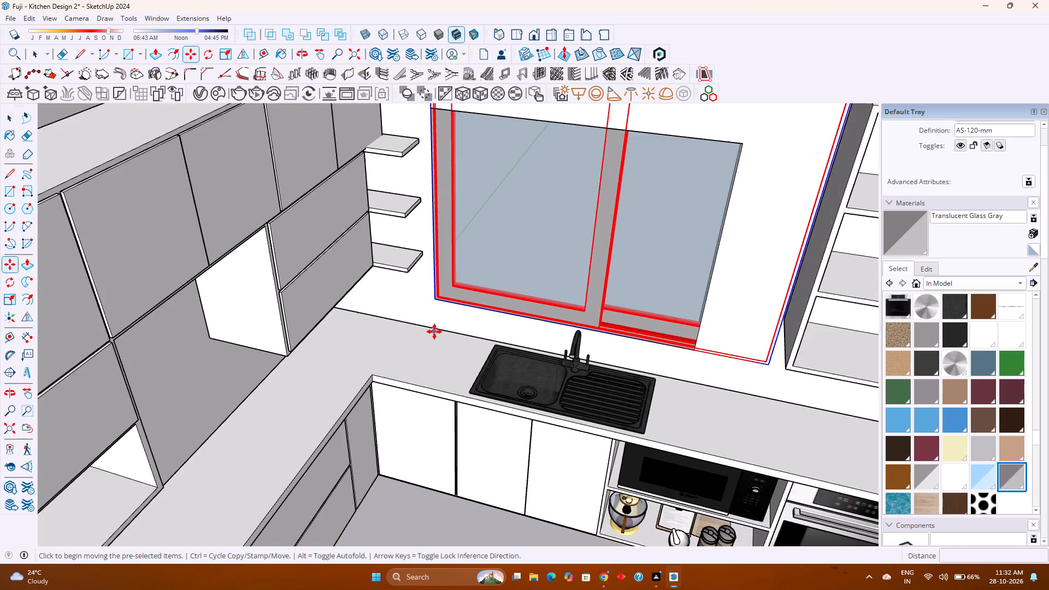
scroll(434, 332, down, 8)
key(s)
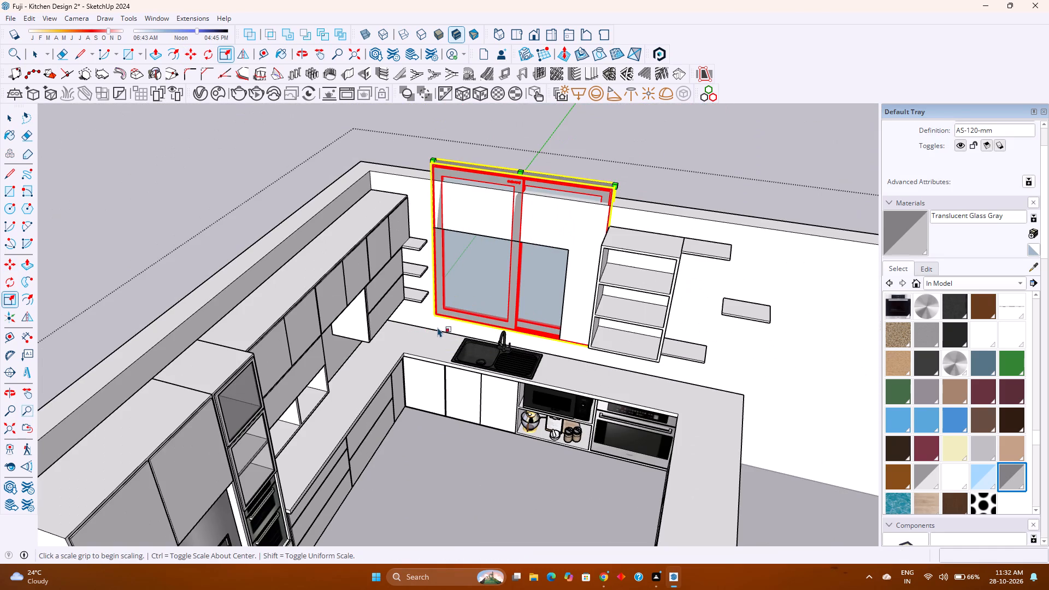
shift+middle_drag(517, 263, 429, 384)
shift+middle_click(429, 384)
middle_drag(427, 377, 592, 353)
middle_click(592, 353)
scroll(579, 334, up, 3)
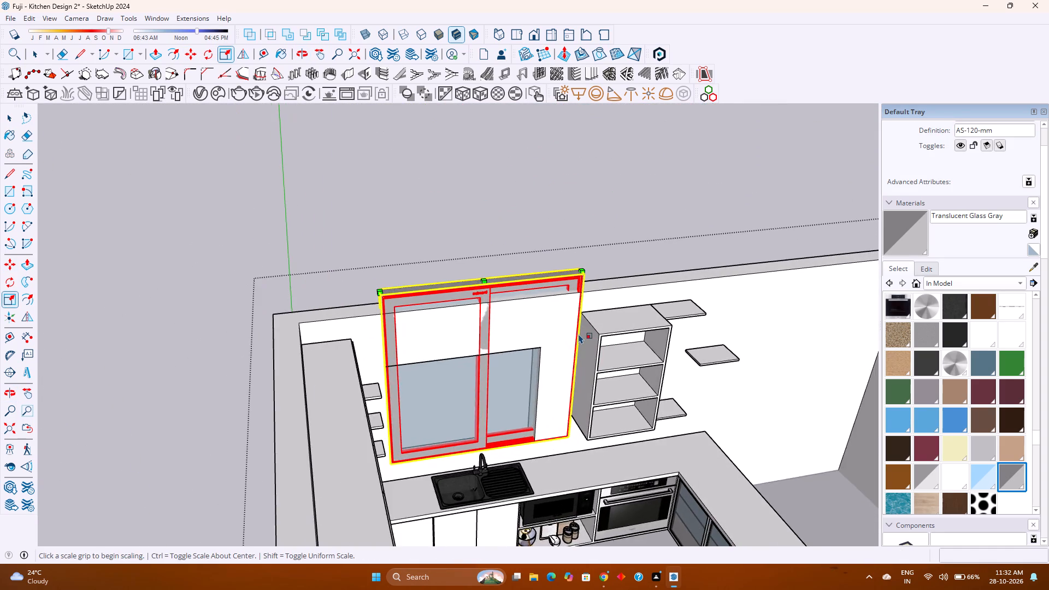
scroll(579, 334, up, 7)
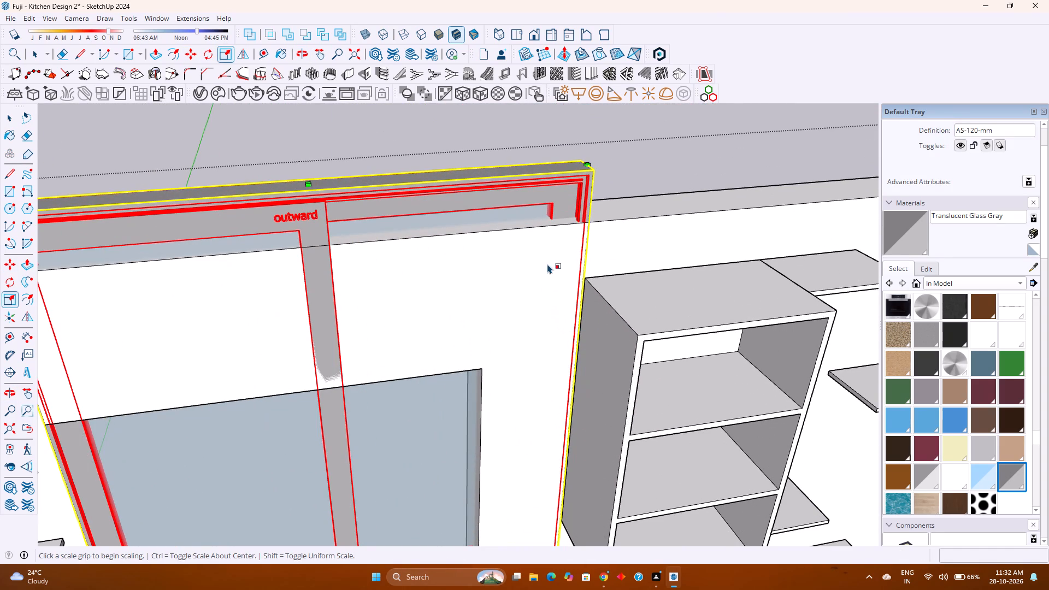
scroll(548, 265, down, 2)
middle_drag(553, 277, 233, 362)
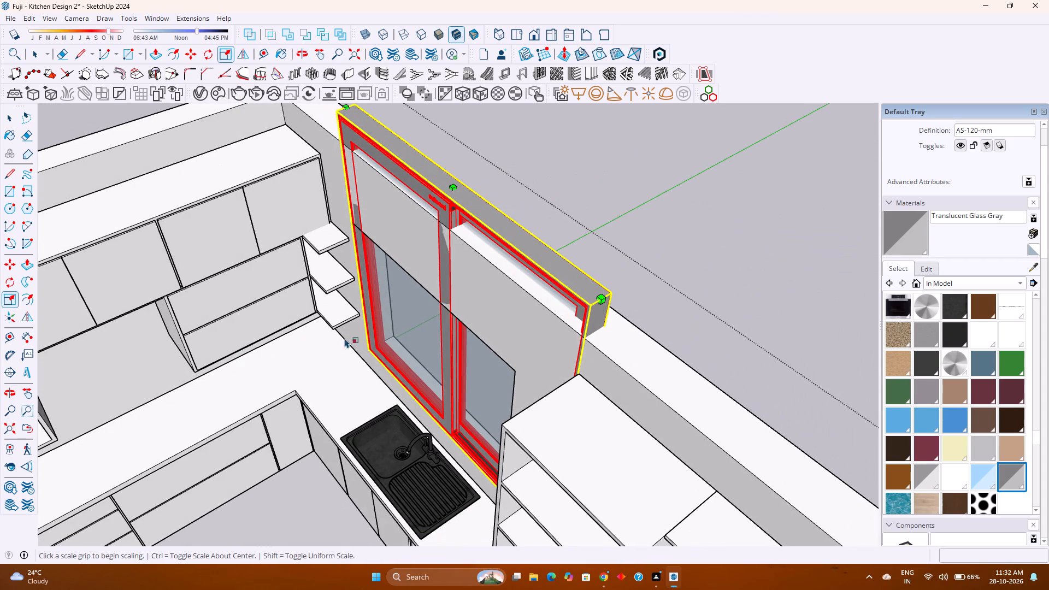
key(m)
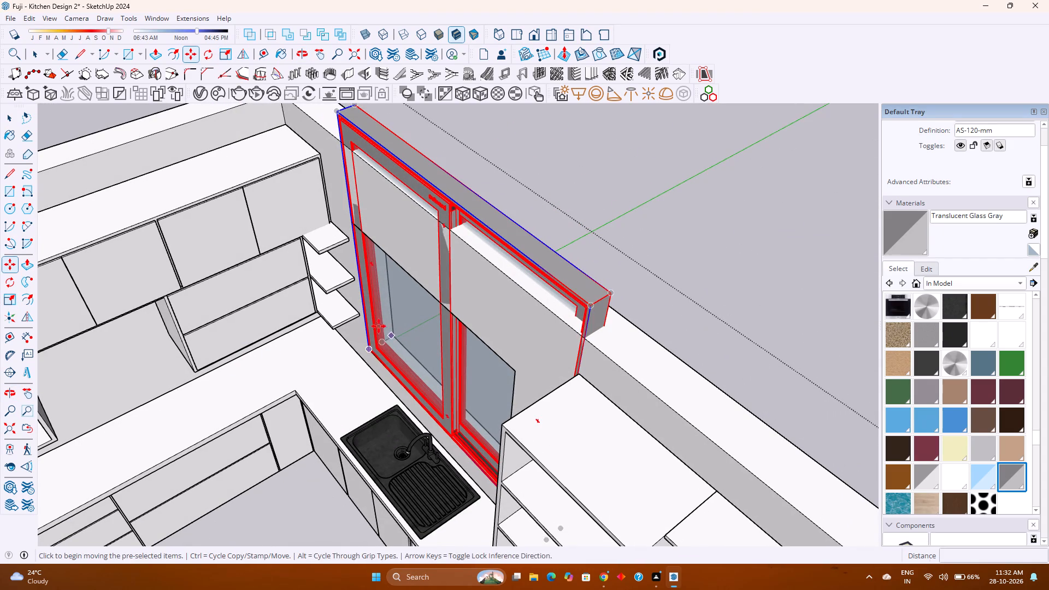
click(240, 50)
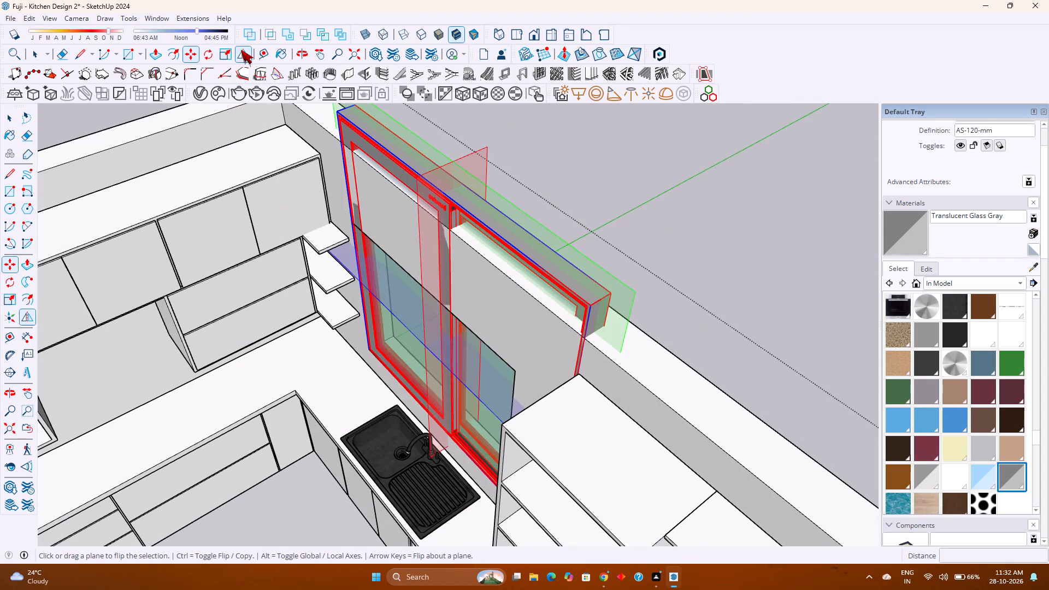
click(633, 297)
Scale the window's height by about 0.61 along the blue axis so its top meets the upper edge of the wall opening.
middle_drag(444, 379, 182, 394)
middle_click(182, 394)
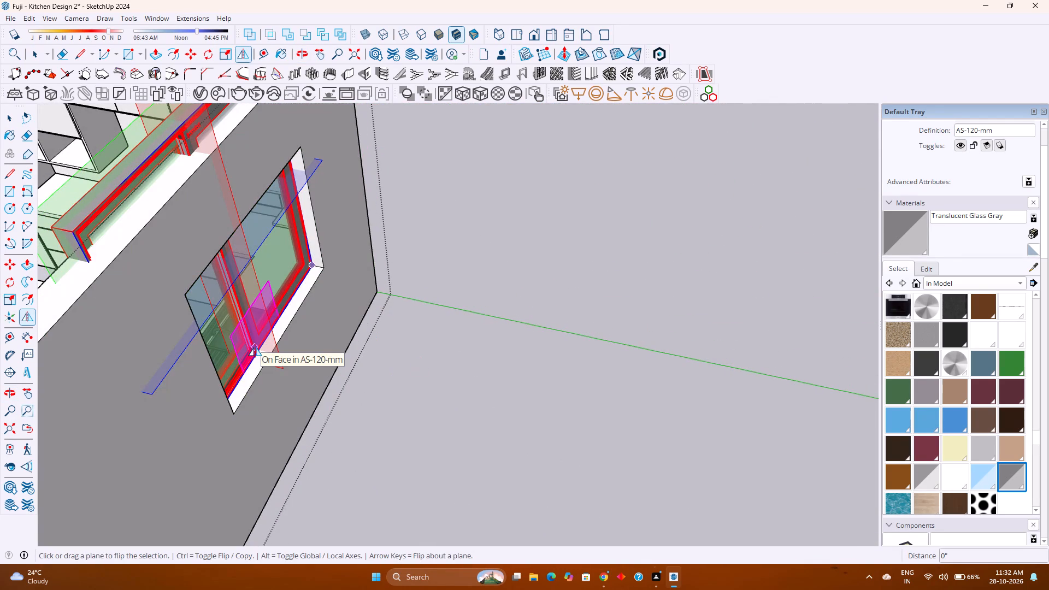
key(s)
shift+middle_drag(282, 345, 454, 471)
middle_drag(398, 448, 179, 352)
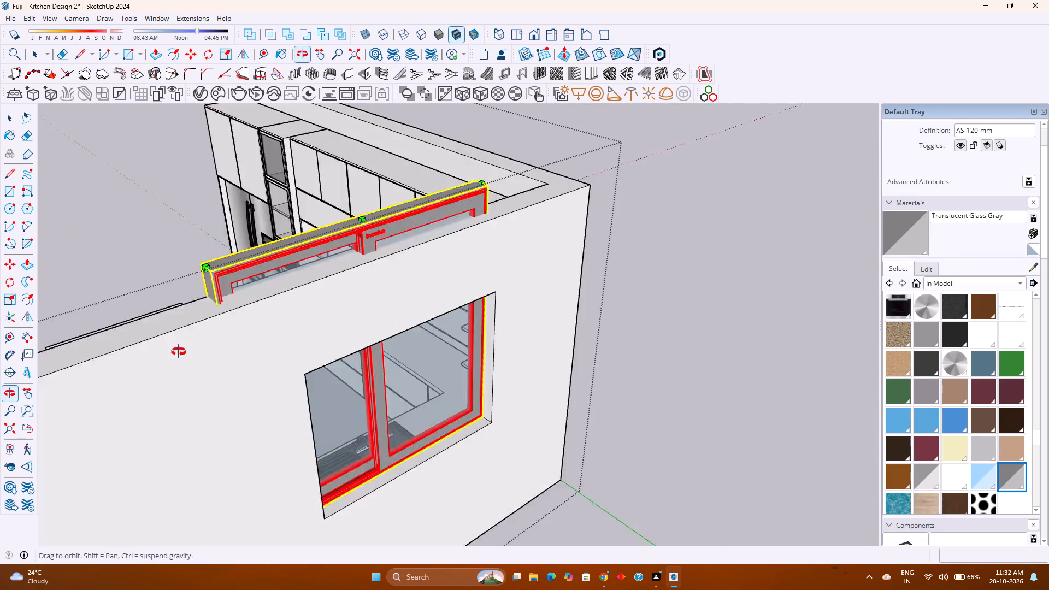
middle_drag(179, 352, 117, 352)
shift+middle_drag(347, 361, 388, 439)
click(391, 288)
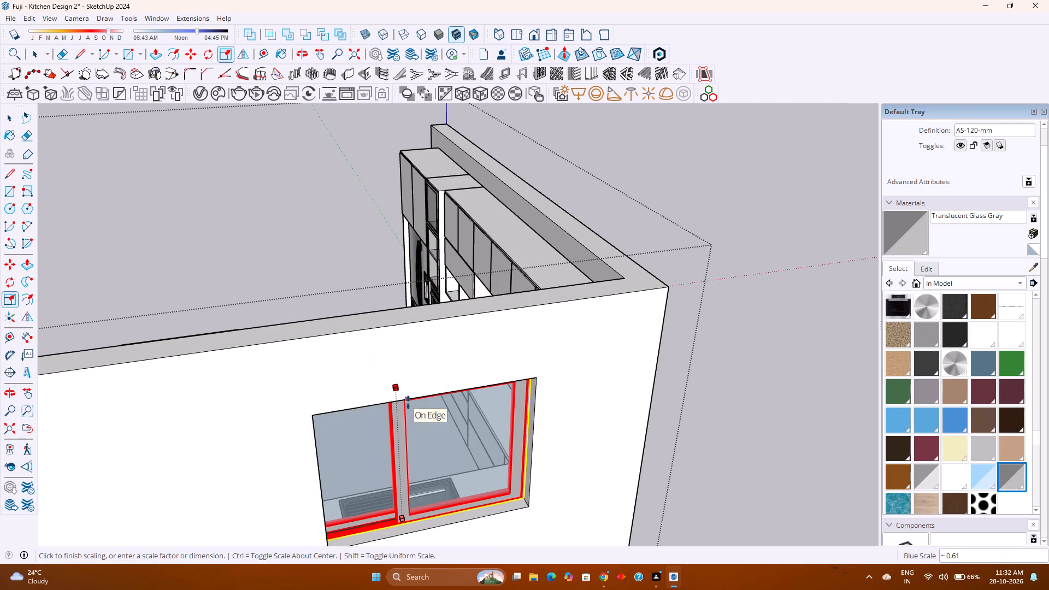
middle_drag(407, 403, 340, 299)
middle_click(340, 299)
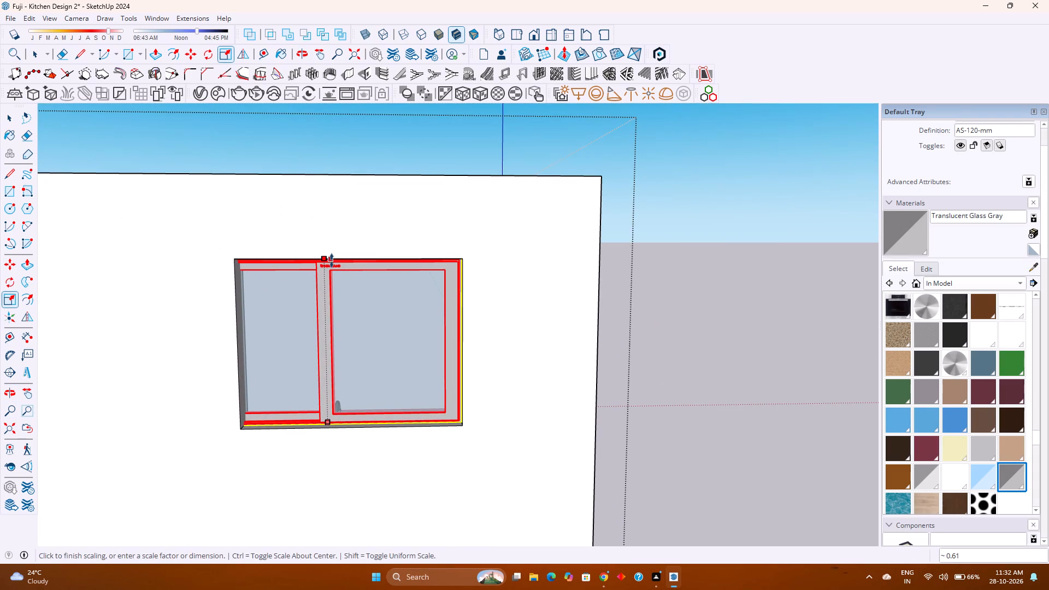
click(332, 260)
Turn on the Back Edges display to expose the part of the window frame hidden behind the wall.
key(k)
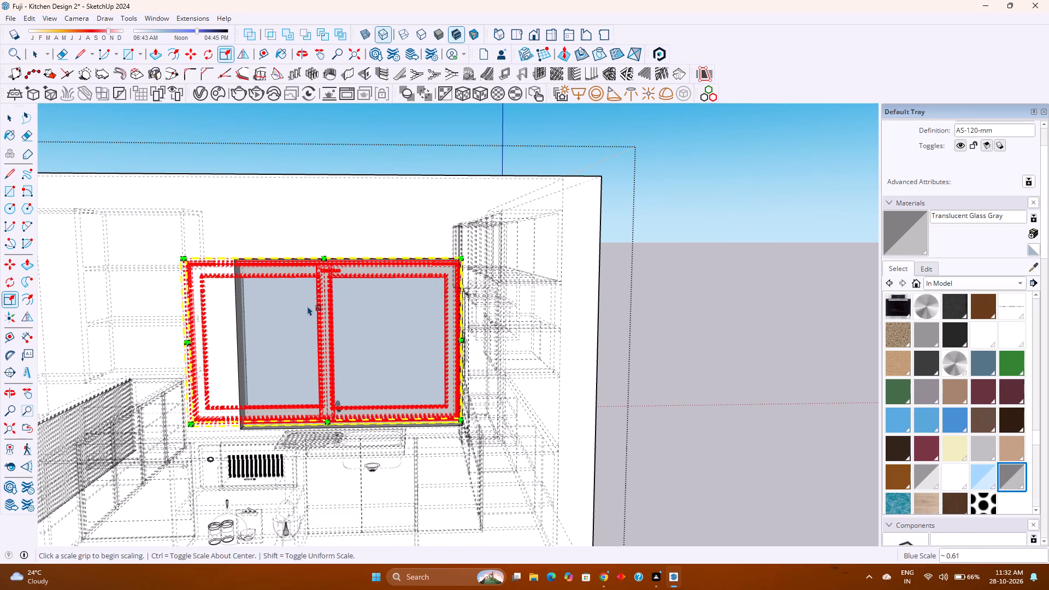
Scale the window's width by about 0.80 along the red axis to meet the opening's side edge, and turn off Back Edges.
scroll(181, 344, up, 12)
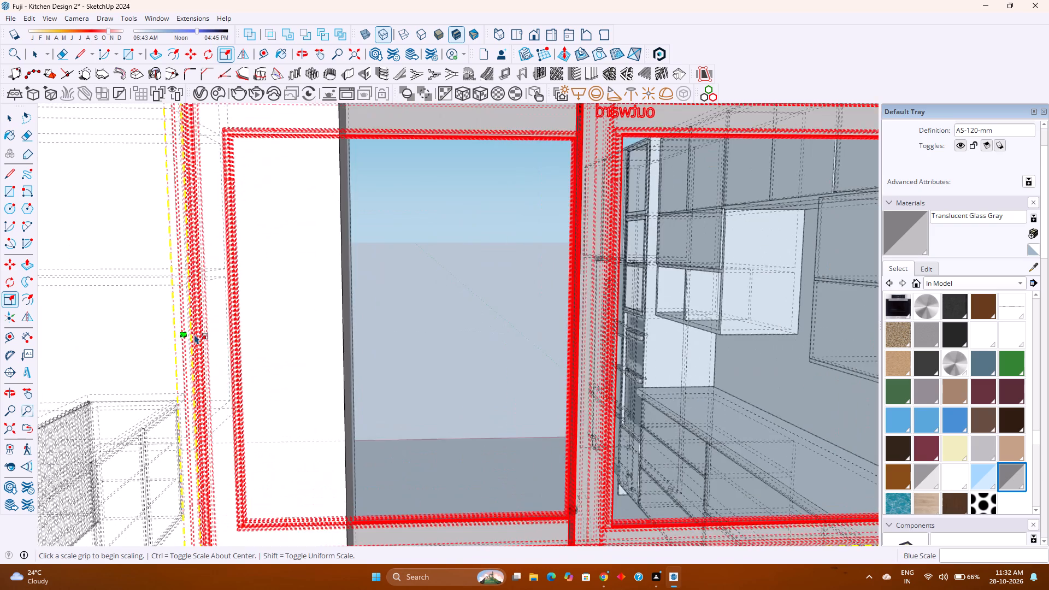
middle_drag(195, 334, 74, 414)
scroll(225, 296, up, 3)
click(219, 286)
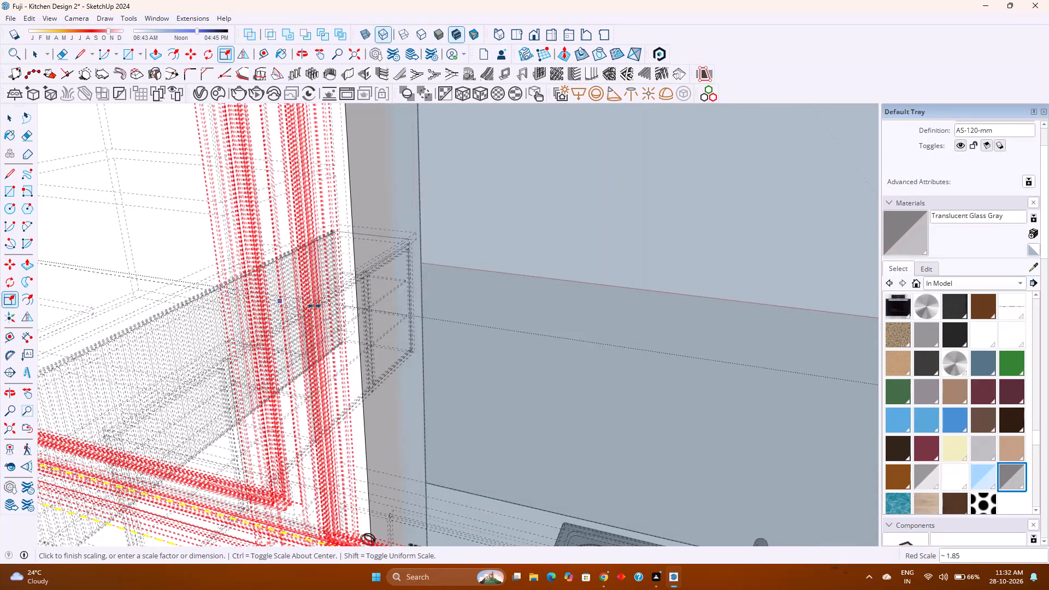
key(k)
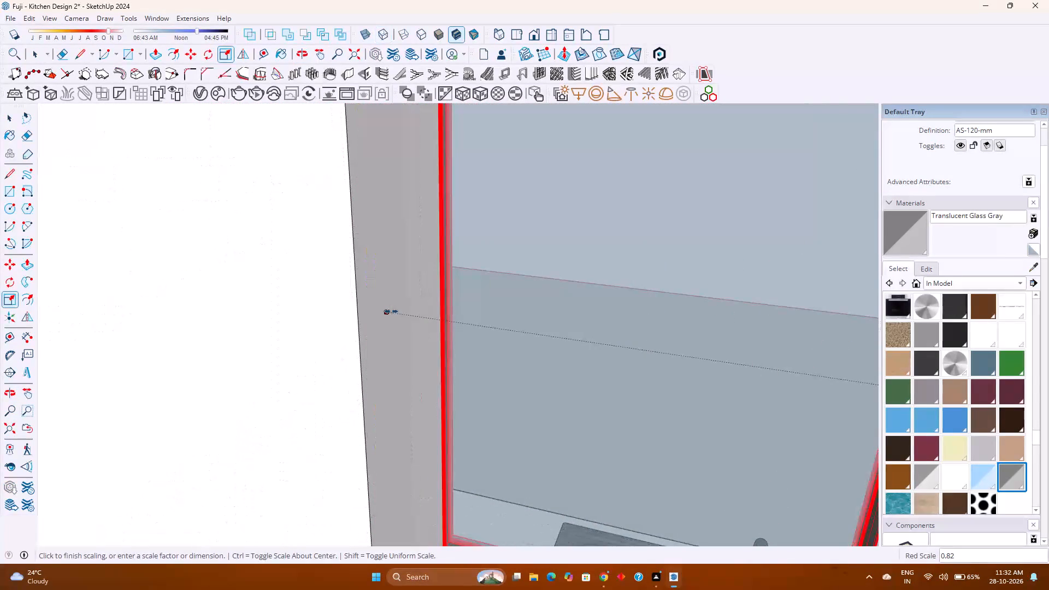
click(360, 334)
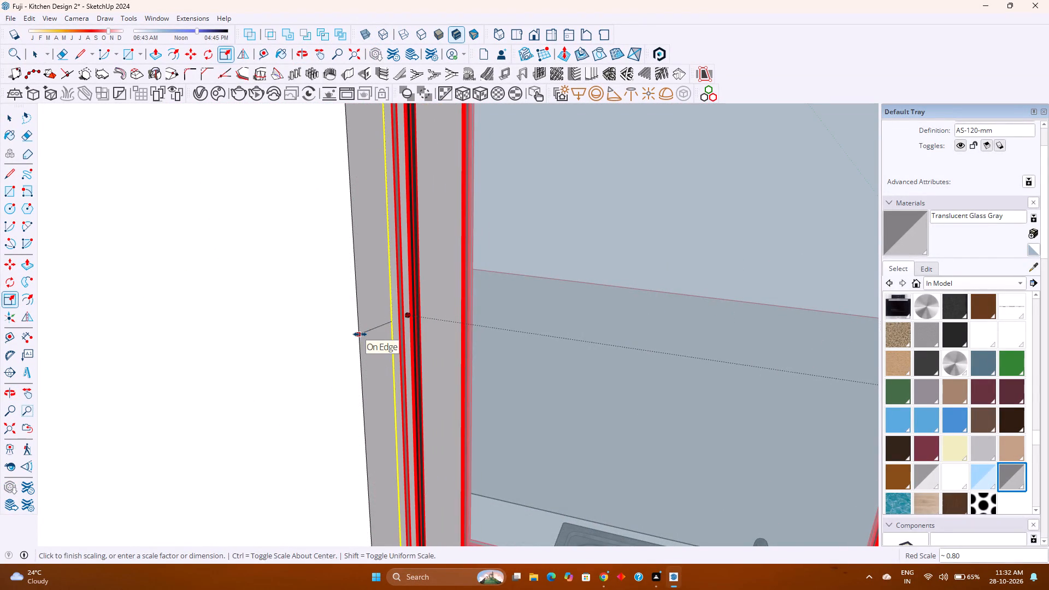
scroll(488, 385, down, 5)
middle_drag(436, 354, 527, 326)
middle_drag(534, 316, 535, 309)
scroll(532, 312, down, 3)
key(space)
scroll(531, 344, down, 2)
shift+middle_drag(550, 358, 409, 456)
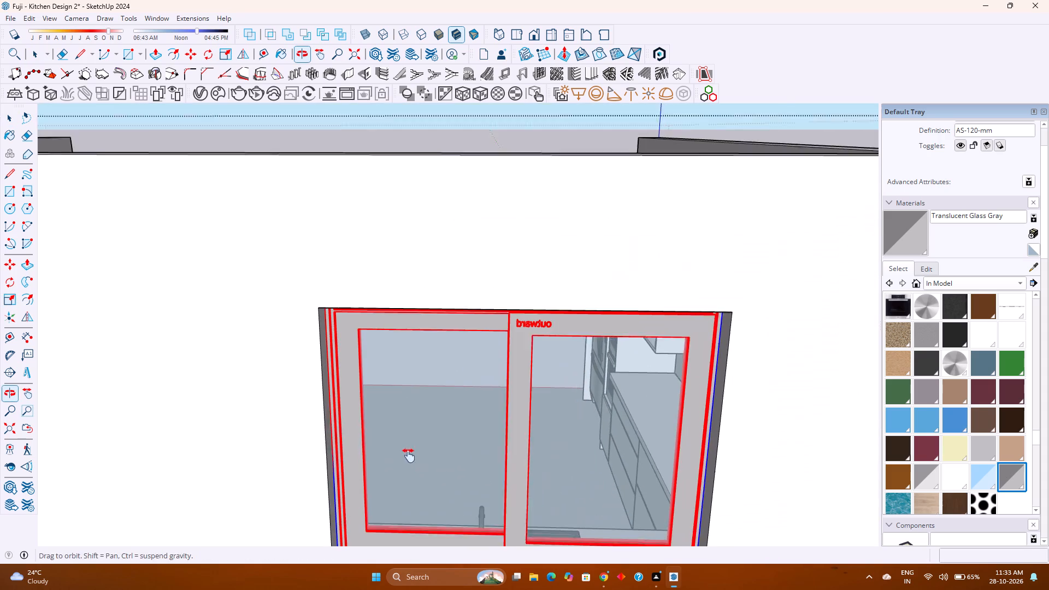
shift+middle_drag(409, 456, 405, 459)
key(Escape)
Move the window about 2 1/8" through the wall's depth toward the outer face, using its lower frame corner as reference.
middle_drag(467, 421, 447, 373)
middle_click(447, 371)
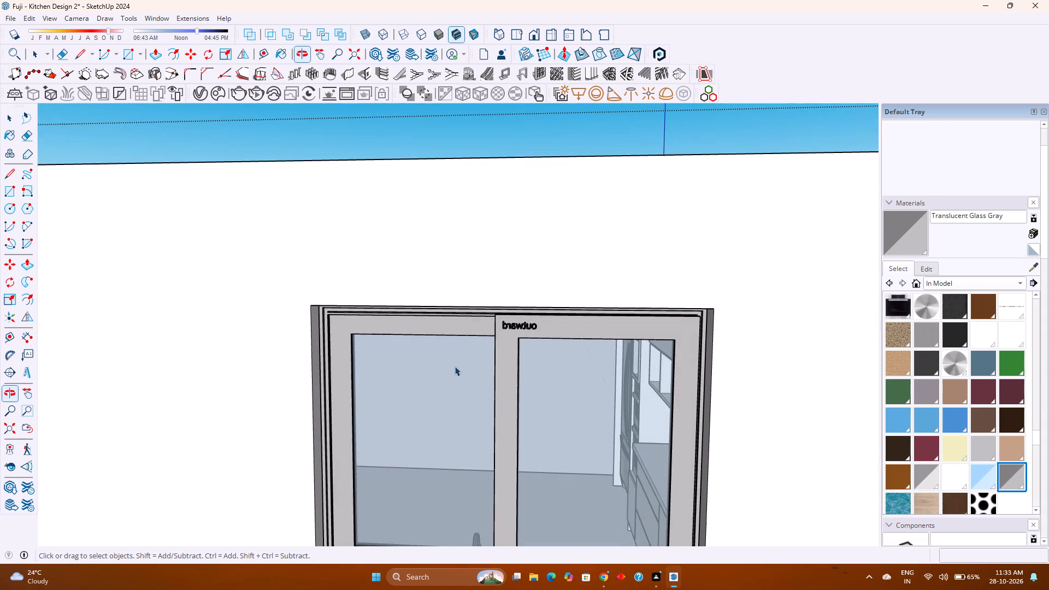
scroll(514, 329, up, 2)
scroll(514, 329, down, 6)
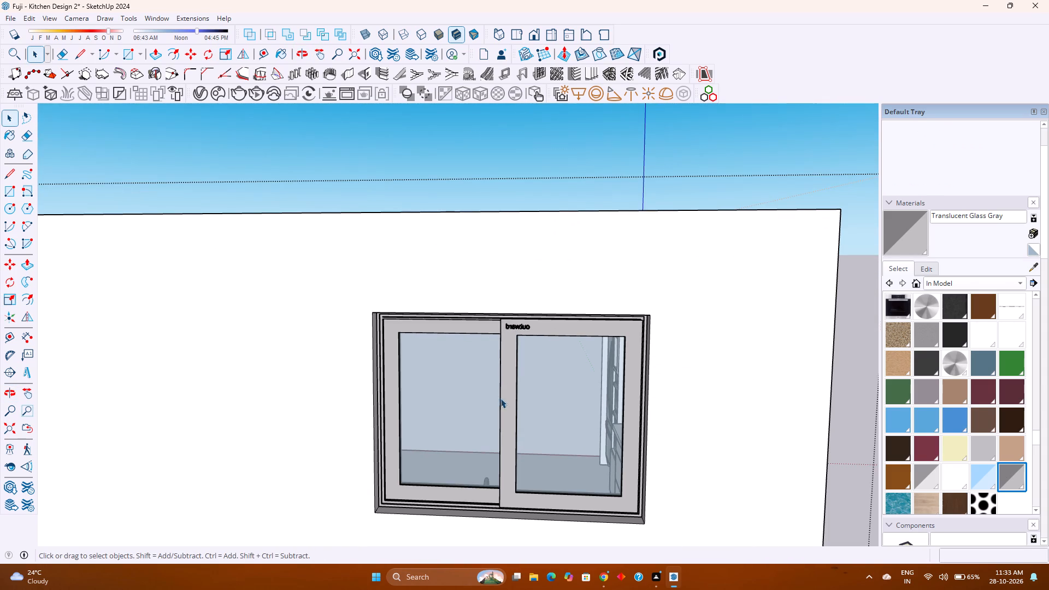
middle_drag(500, 399, 373, 503)
click(461, 432)
scroll(454, 436, up, 4)
double_click(449, 435)
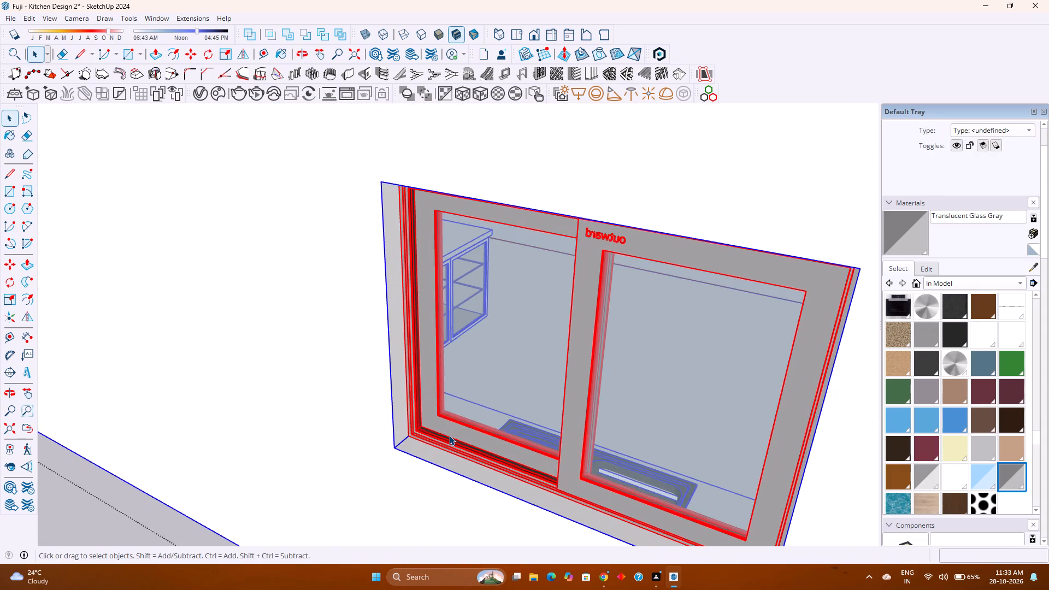
scroll(445, 435, up, 1)
click(444, 427)
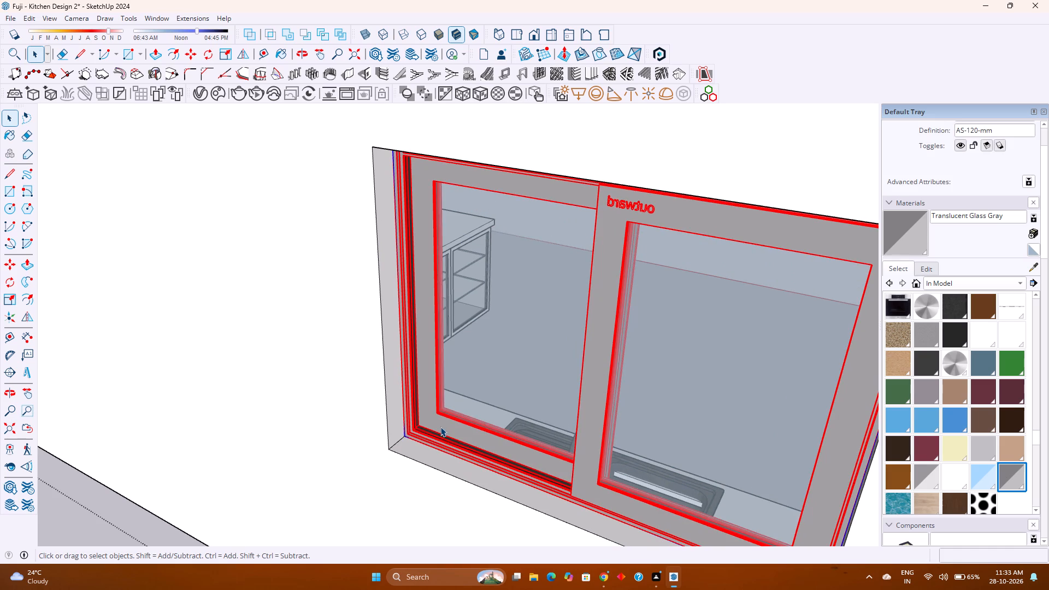
key(m)
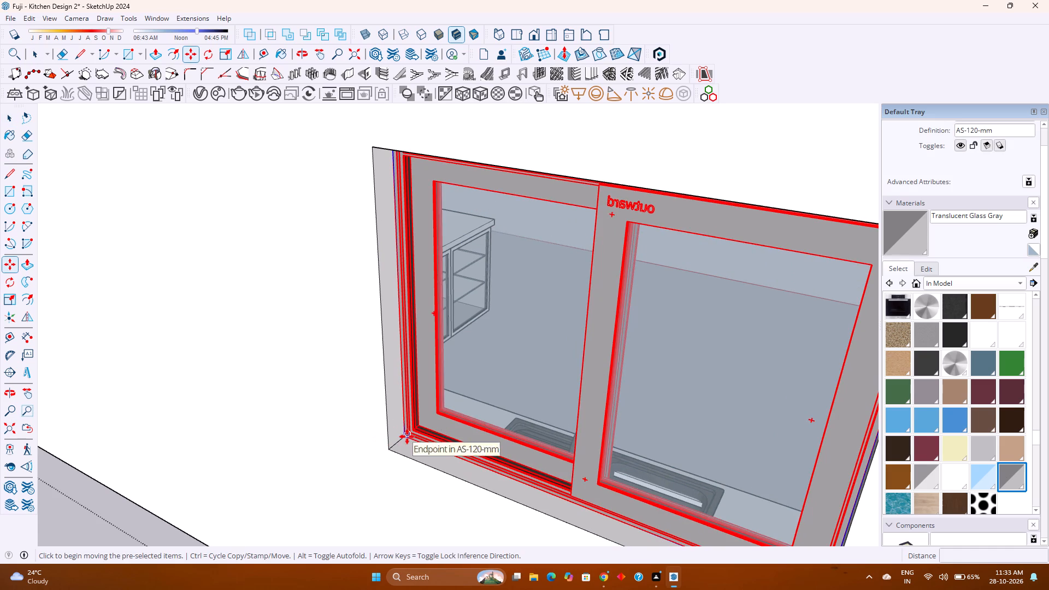
scroll(405, 438, up, 13)
click(403, 433)
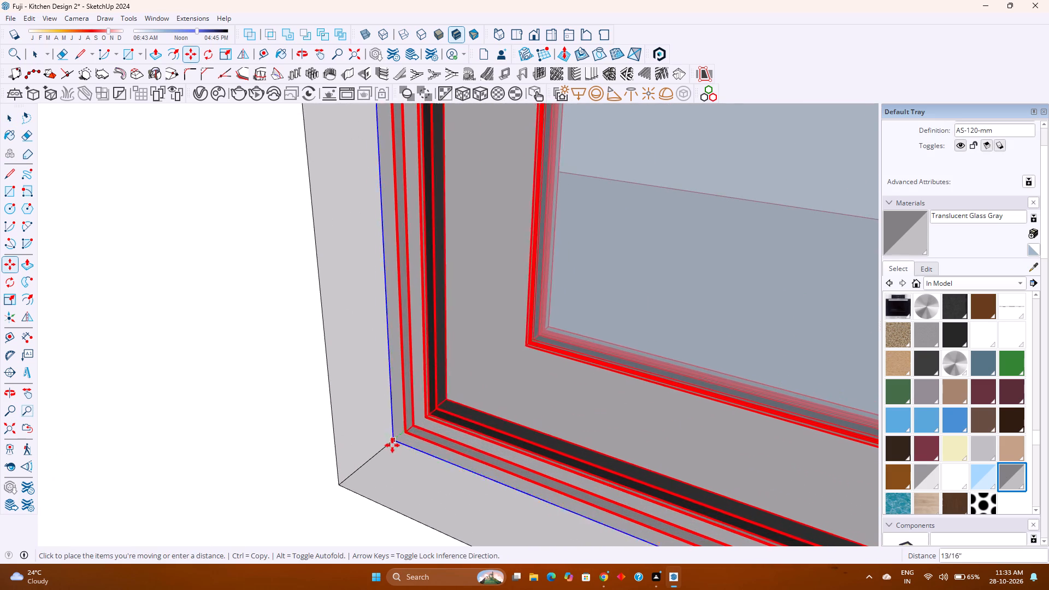
click(375, 459)
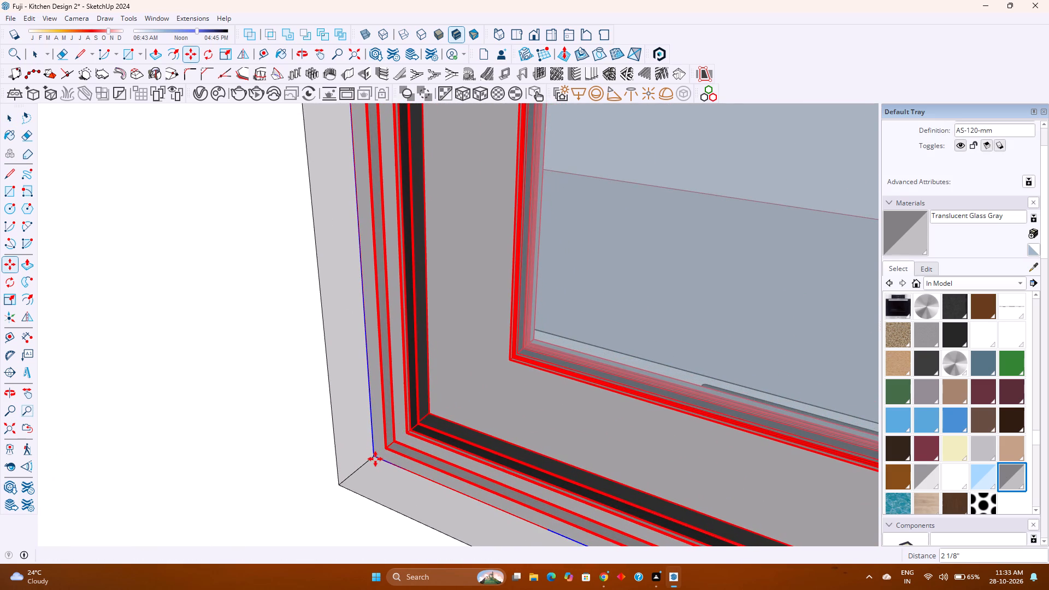
Move the window about 3/4" farther toward the wall's outer face along the opening's lower corner edge.
middle_drag(470, 433, 385, 475)
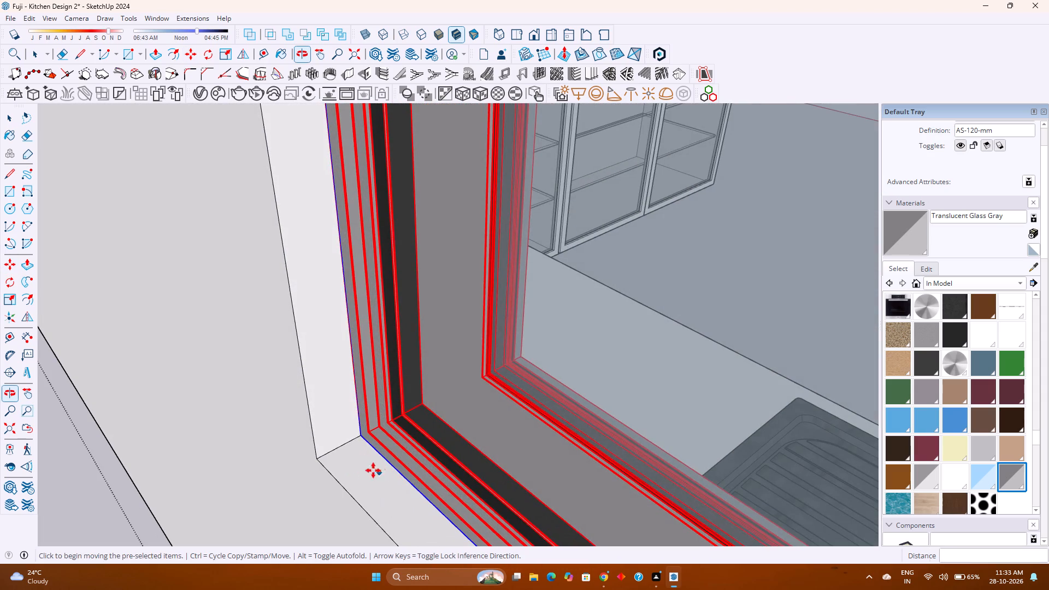
click(360, 439)
click(346, 443)
scroll(434, 443, down, 1)
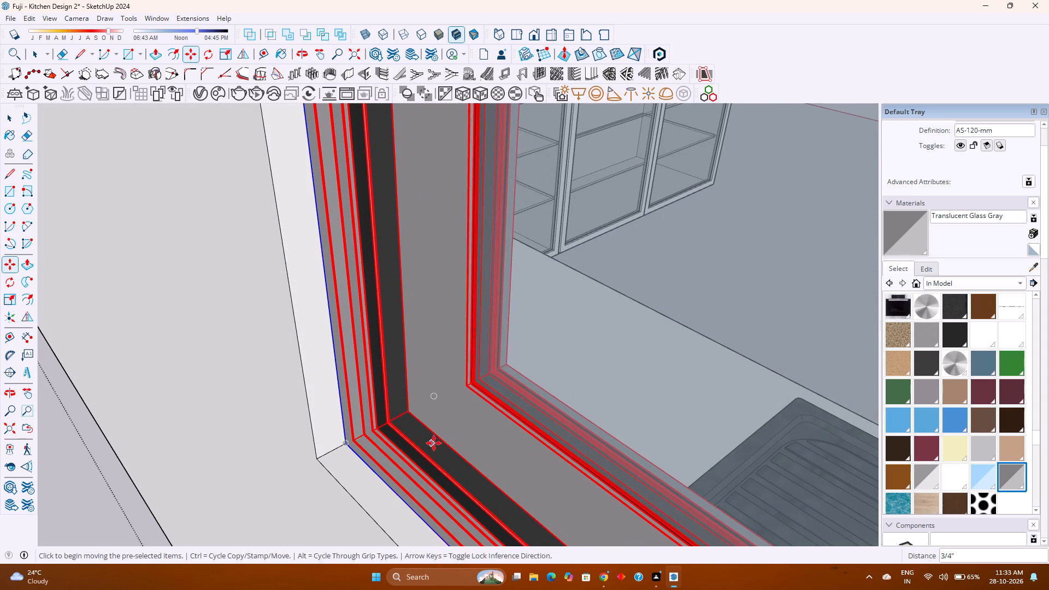
middle_drag(434, 443, 208, 443)
key(space)
key(Escape)
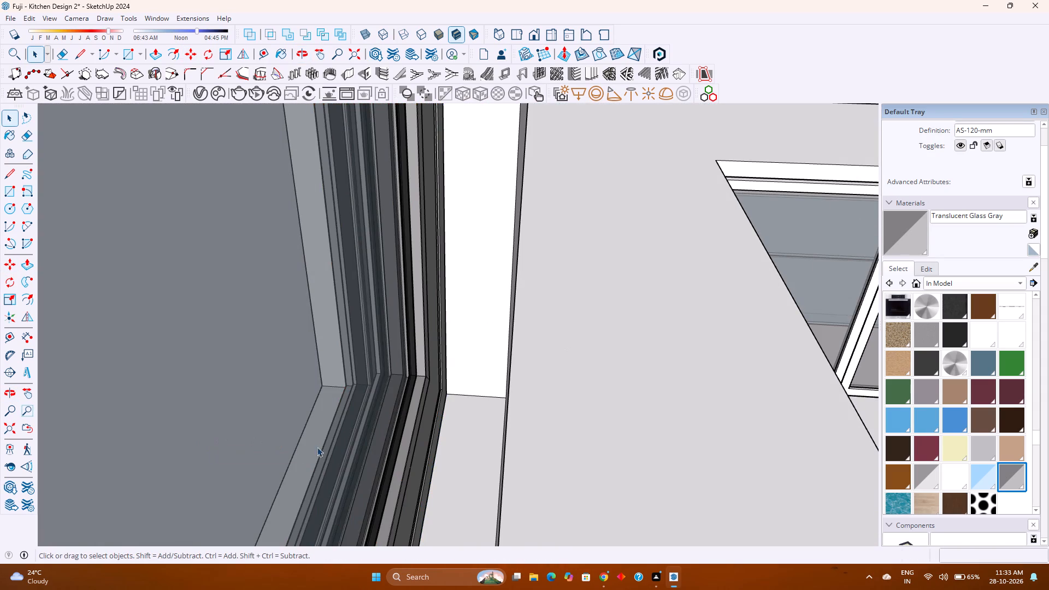
Open the window component and try to paint its nested SLIDING DOOR component with the Metal Seamed material.
scroll(338, 447, down, 5)
middle_drag(305, 452, 600, 414)
scroll(603, 414, up, 1)
scroll(604, 413, down, 14)
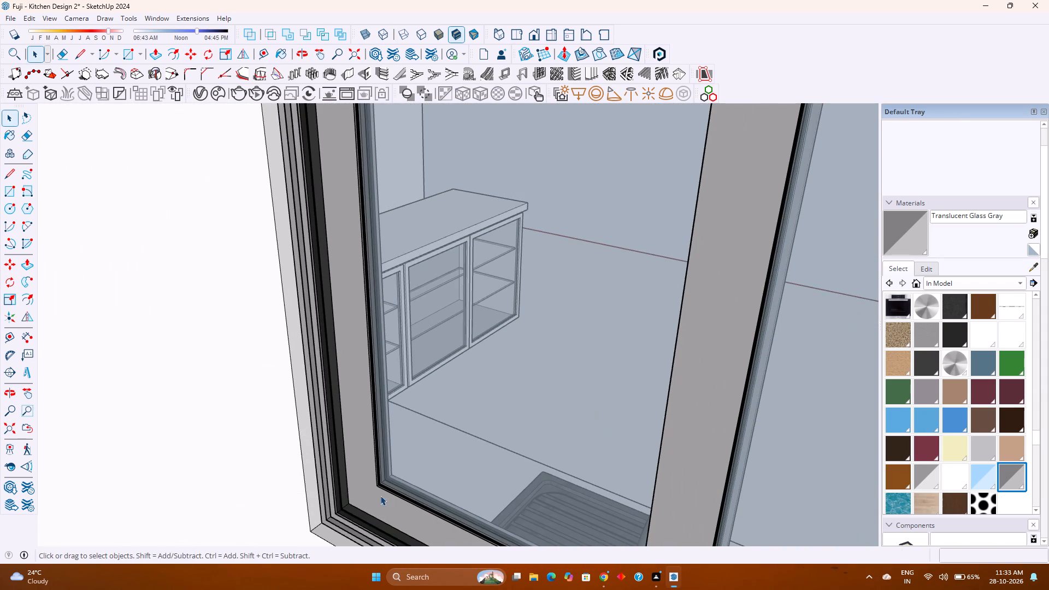
scroll(372, 487, down, 11)
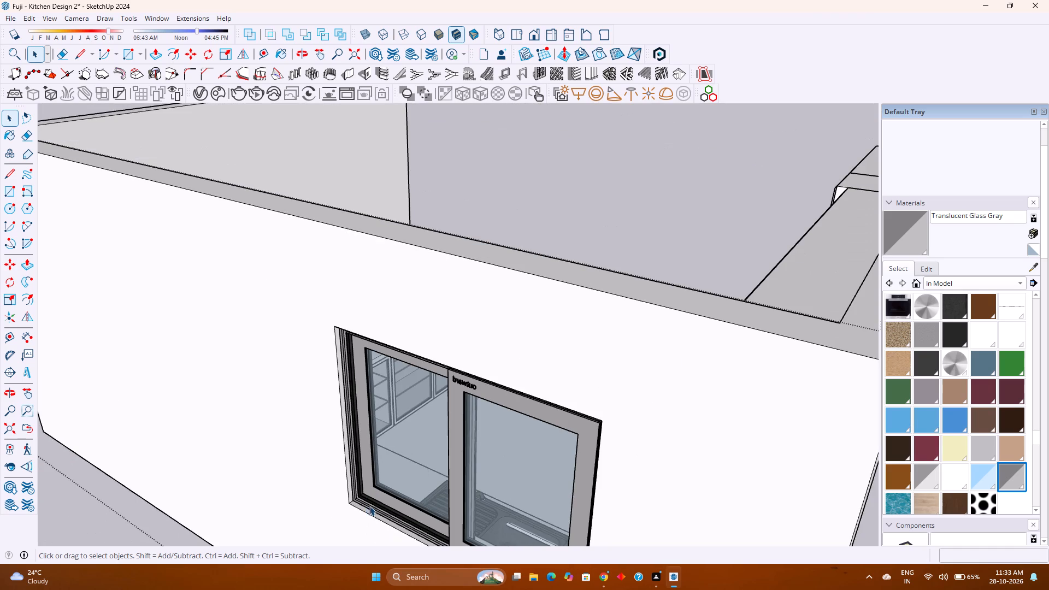
double_click(371, 504)
scroll(371, 504, up, 3)
click(371, 499)
click(371, 499)
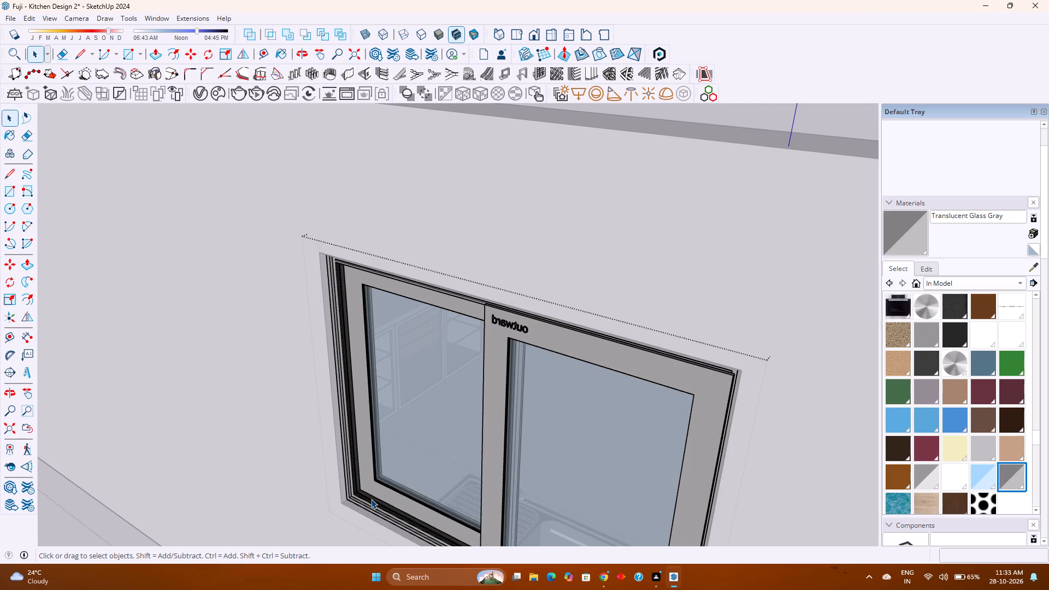
click(371, 499)
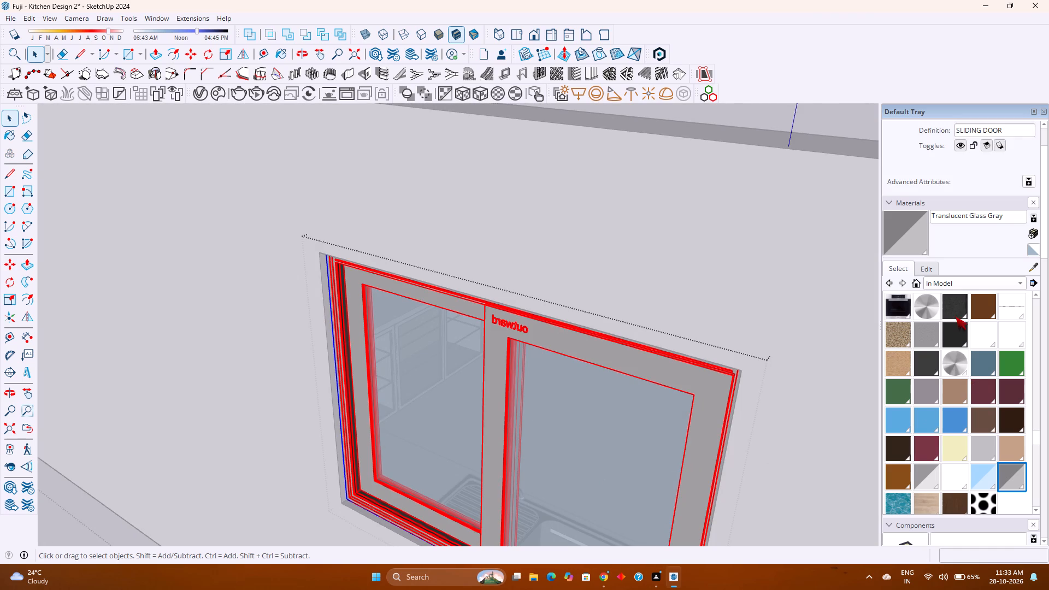
click(954, 312)
click(493, 355)
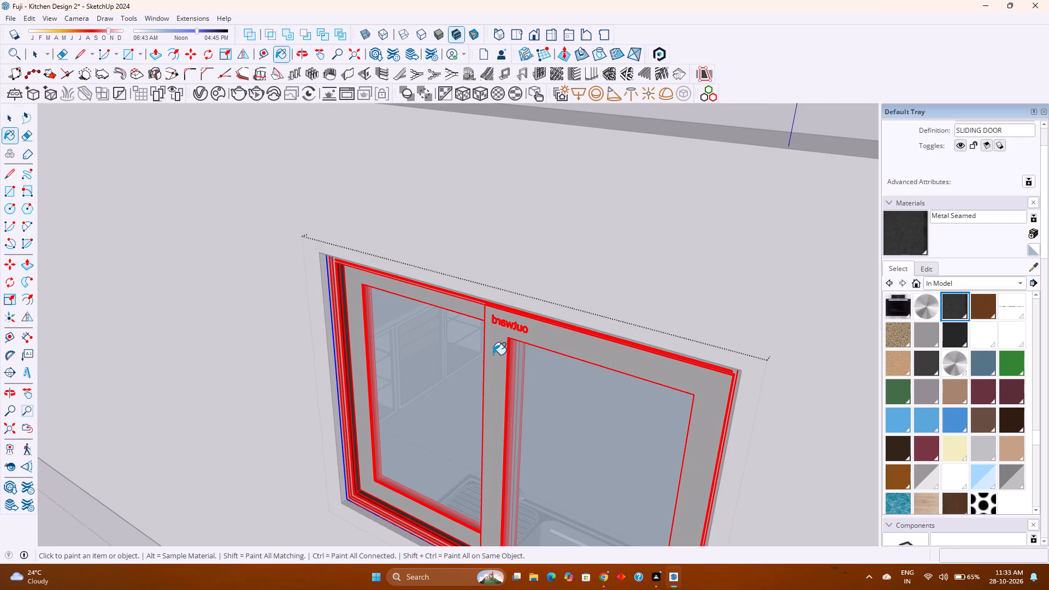
click(498, 352)
click(505, 345)
key(space)
Open the SLIDING DOOR component and unlock its FIX LEAF and SLIDE LEAF panels.
click(499, 346)
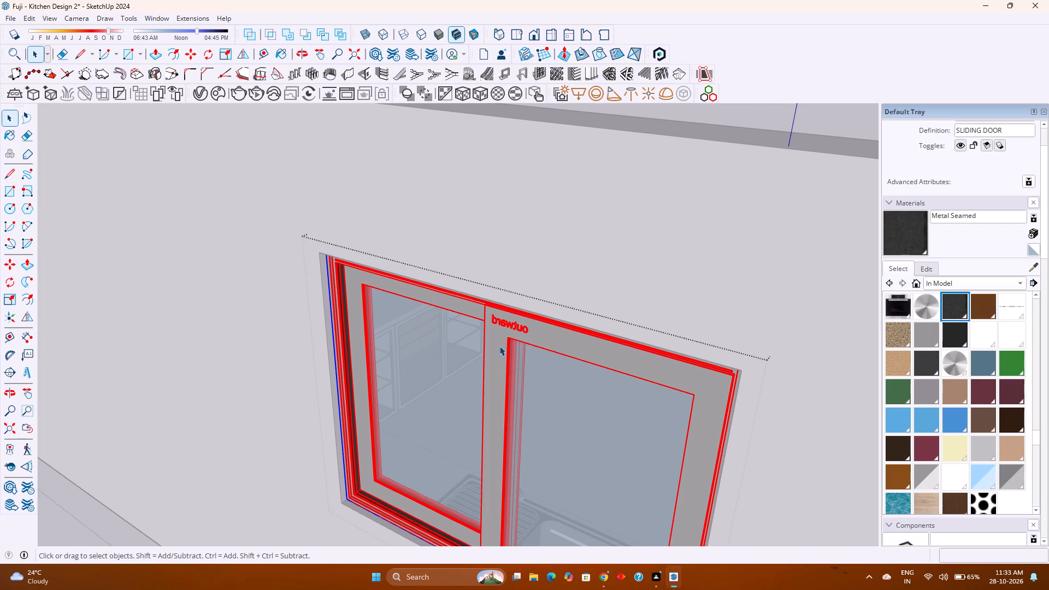
right_click(499, 346)
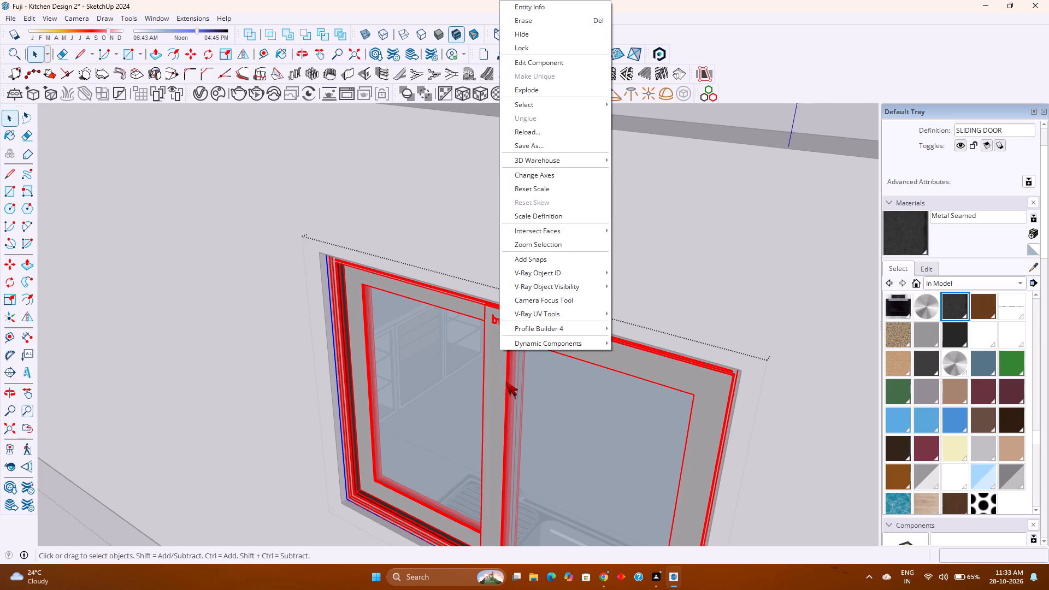
double_click(511, 378)
double_click(504, 368)
click(498, 357)
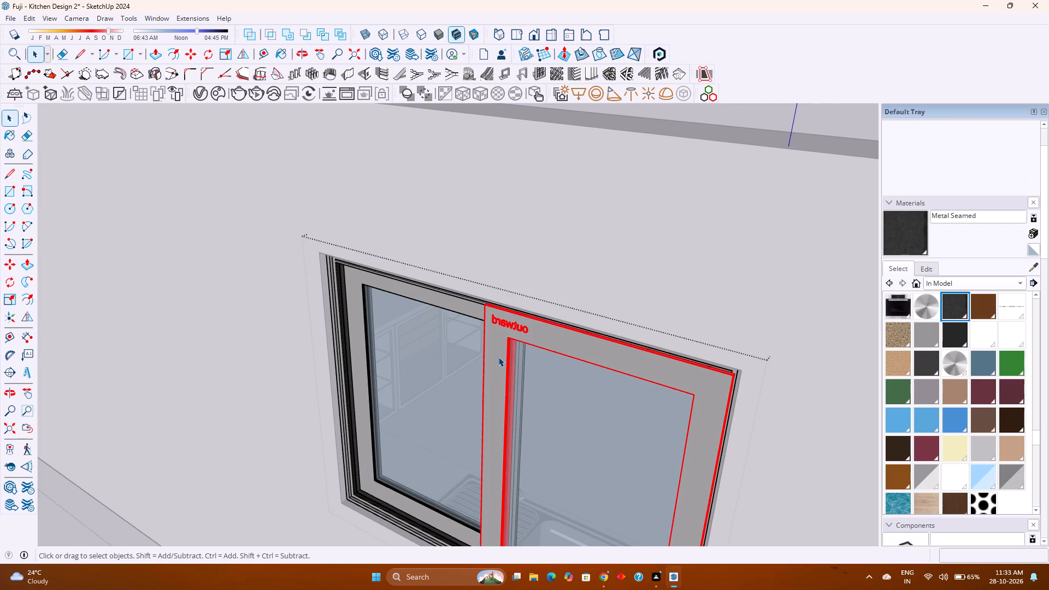
right_click(498, 357)
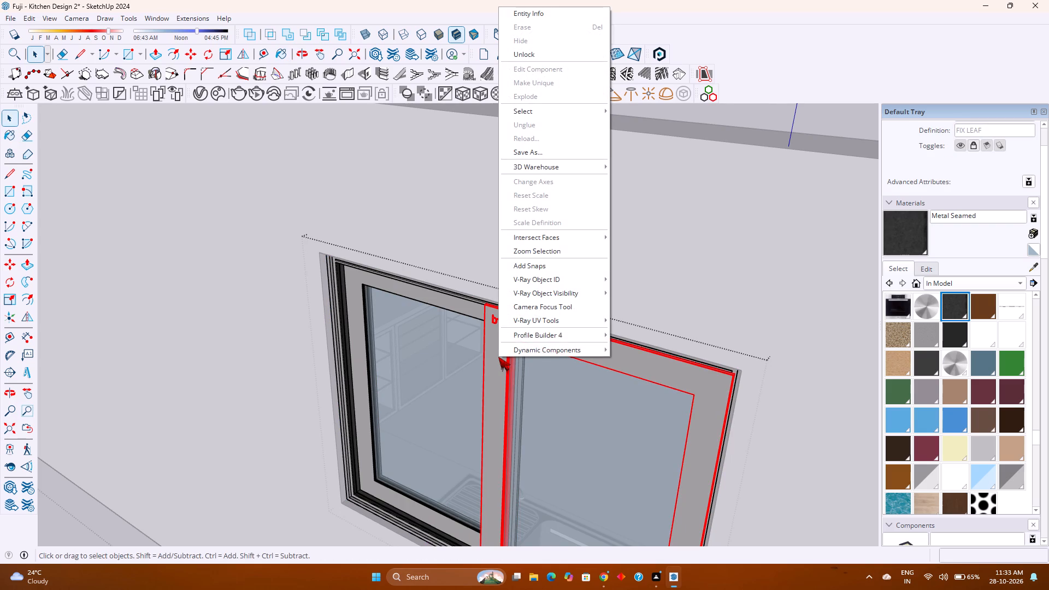
click(523, 60)
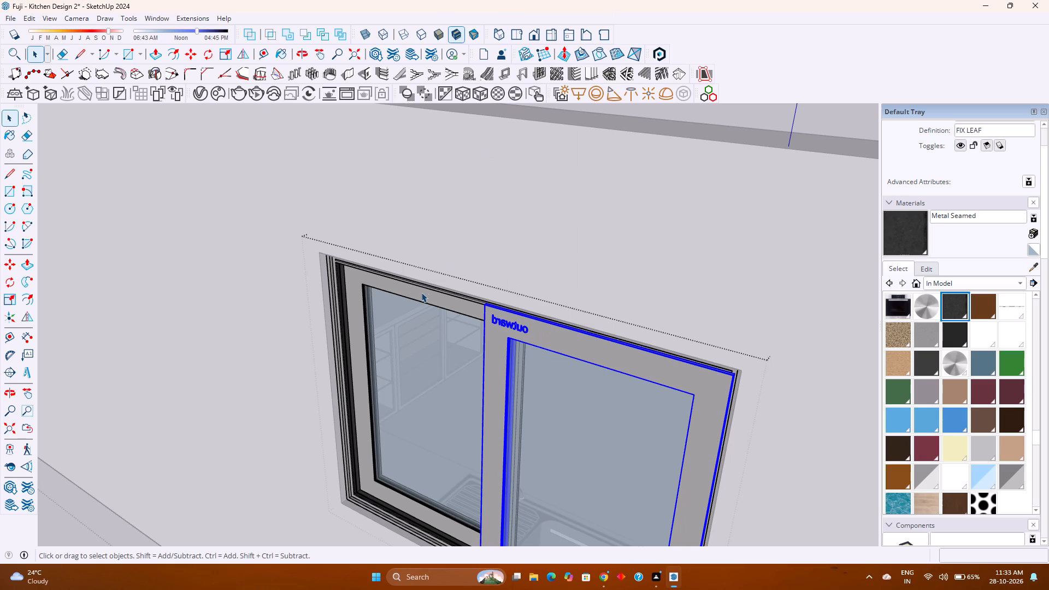
click(421, 293)
right_click(421, 293)
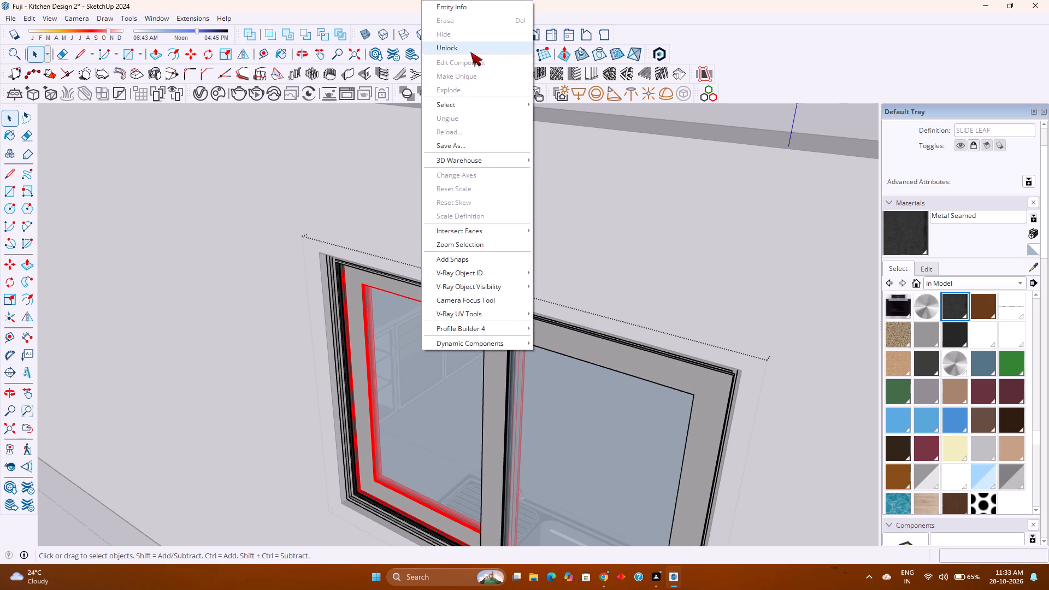
click(470, 52)
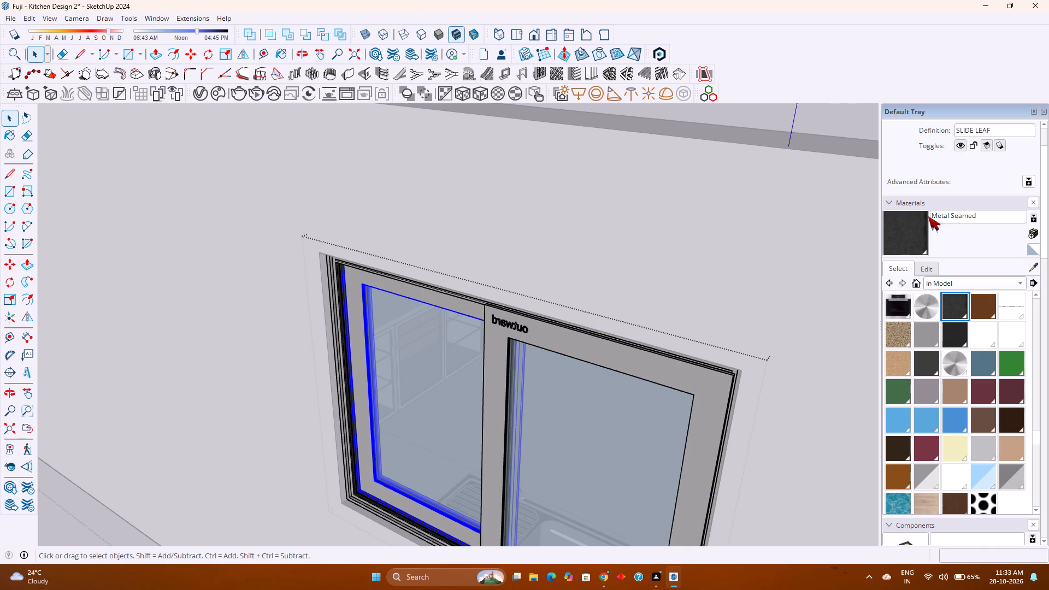
Try to paint the unlocked SLIDE LEAF panel with the Metal Seamed material.
click(912, 228)
click(411, 291)
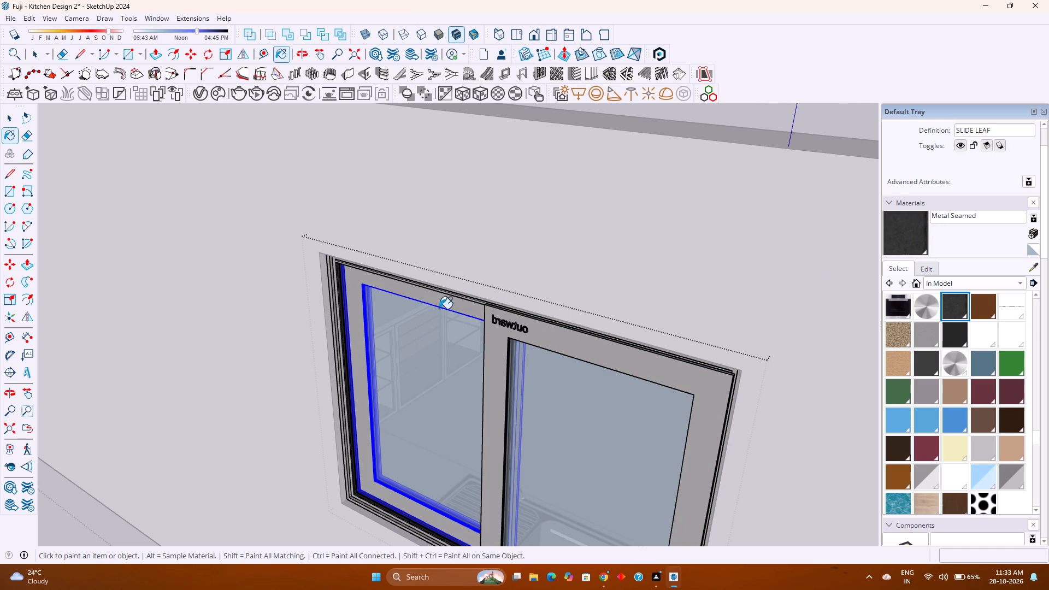
click(467, 312)
key(space)
Open the SLIDE LEAF panel for editing to reach its separate corner and frame pieces.
double_click(454, 302)
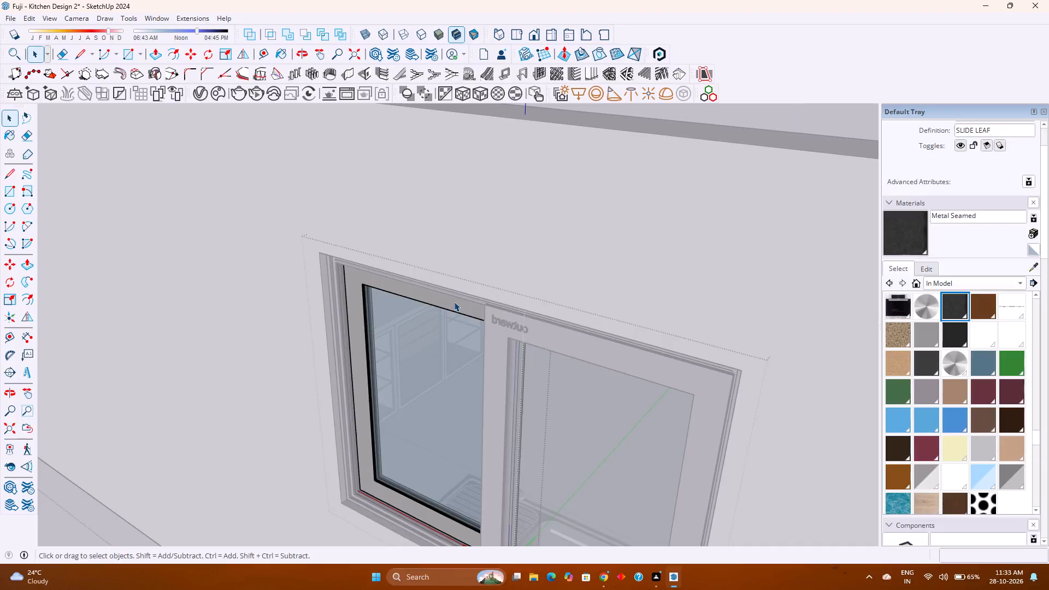
triple_click(453, 302)
key(Escape)
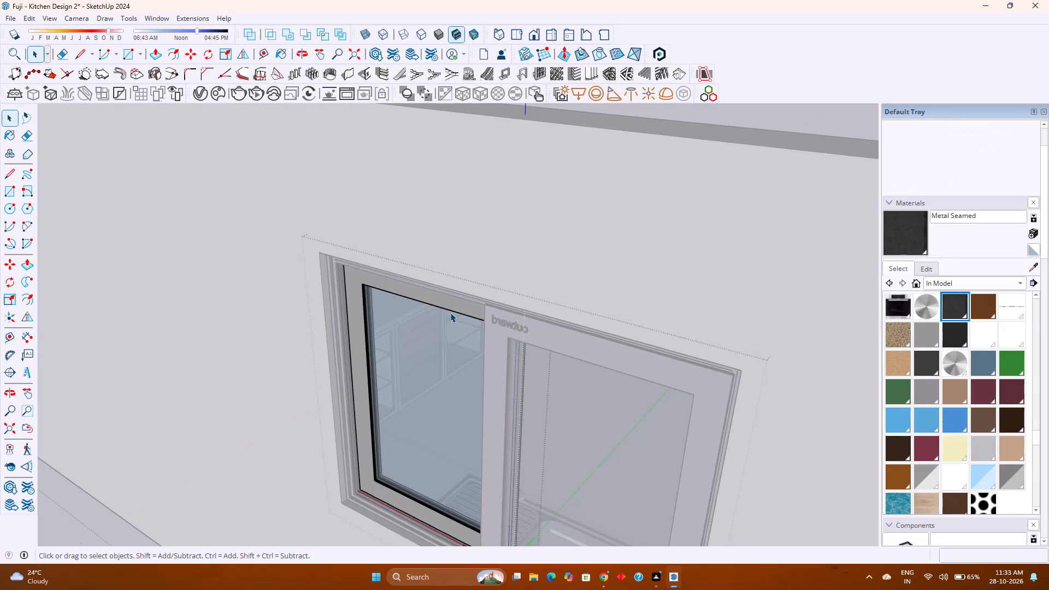
click(460, 303)
click(480, 309)
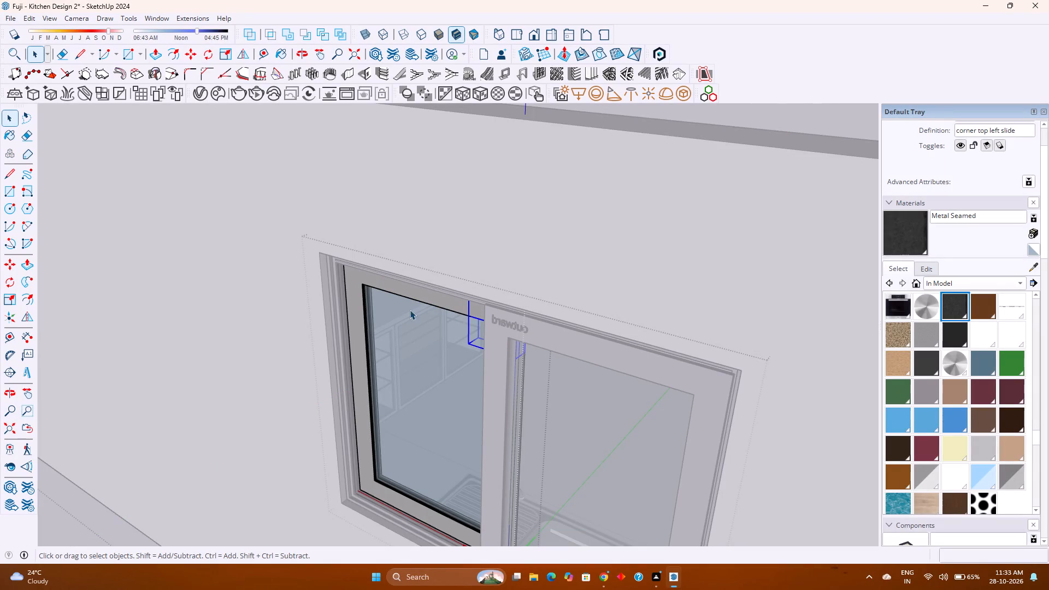
triple_click(357, 280)
click(357, 280)
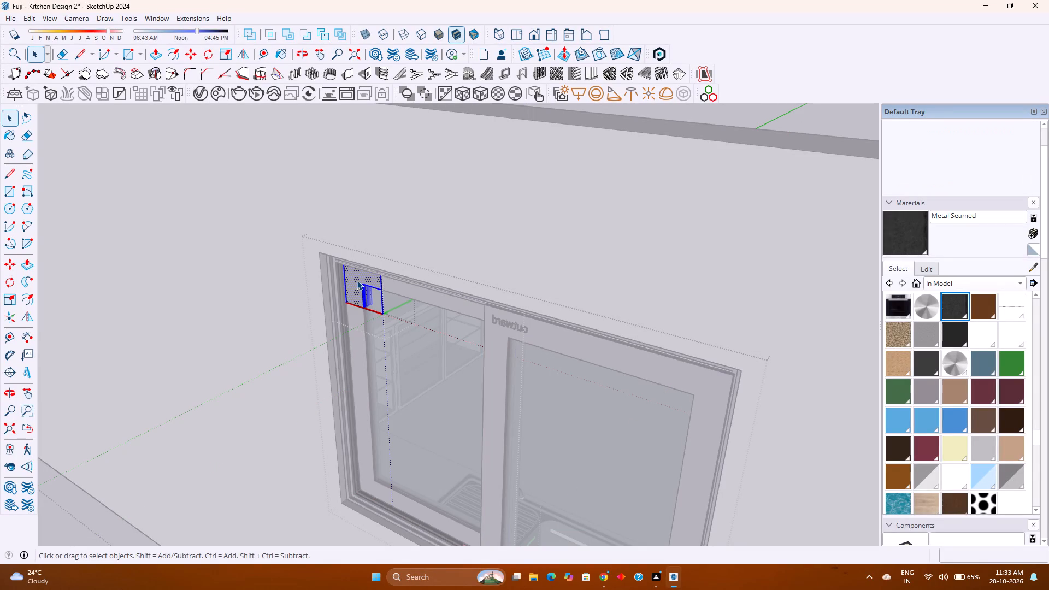
key(Escape)
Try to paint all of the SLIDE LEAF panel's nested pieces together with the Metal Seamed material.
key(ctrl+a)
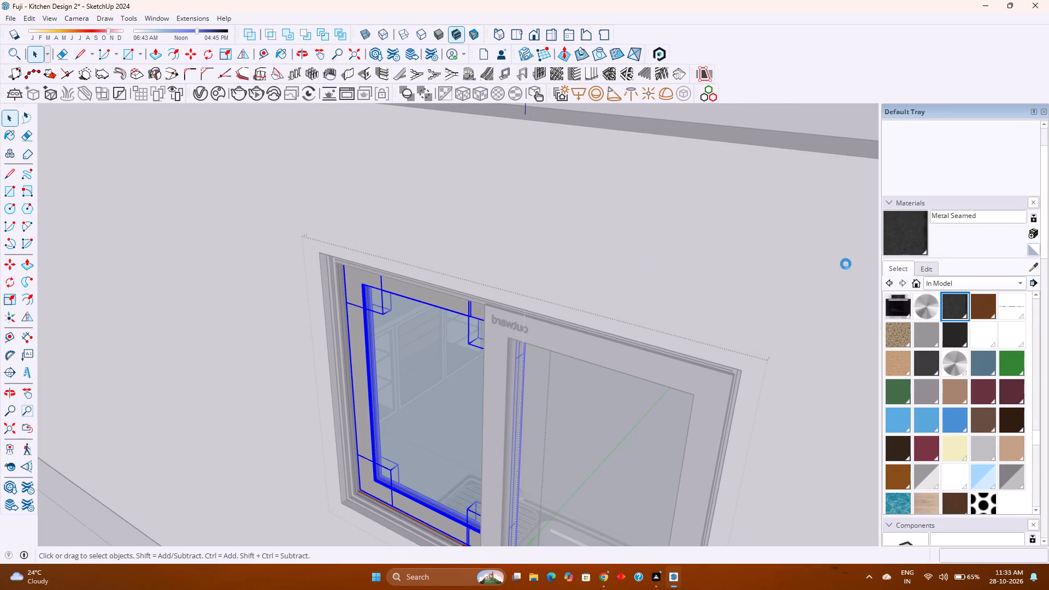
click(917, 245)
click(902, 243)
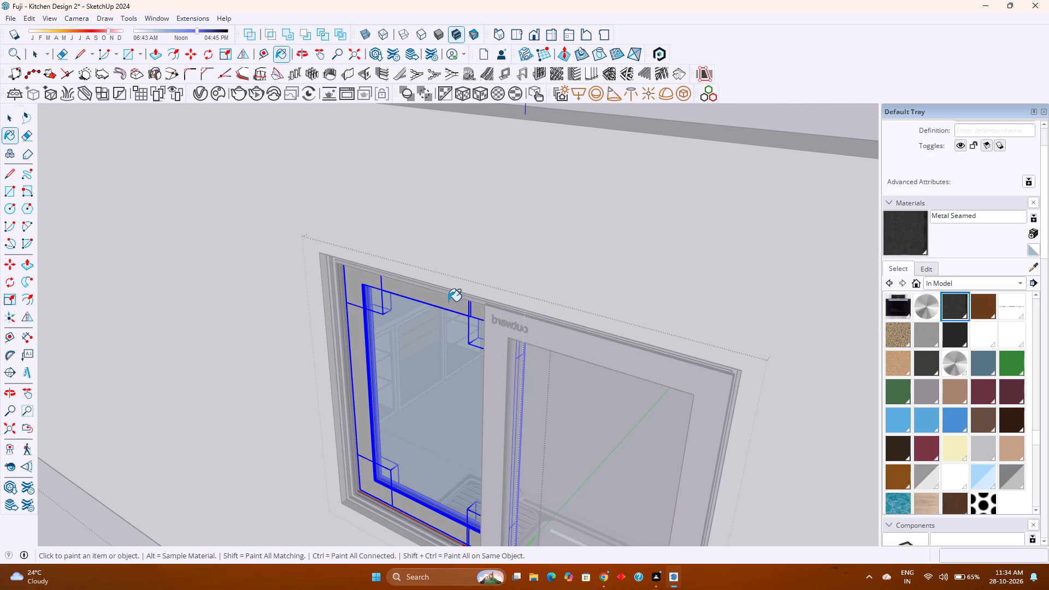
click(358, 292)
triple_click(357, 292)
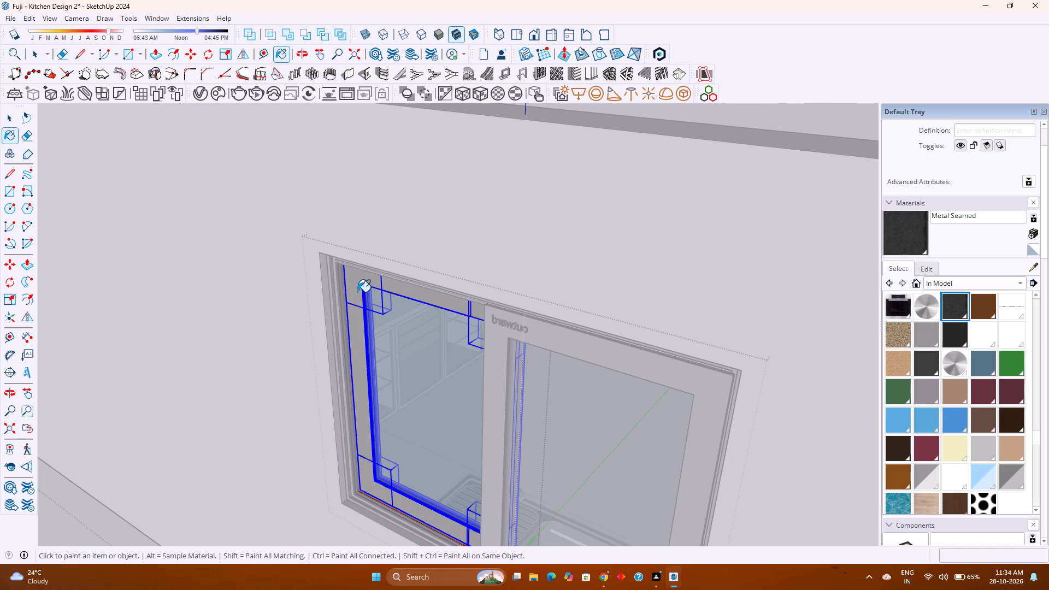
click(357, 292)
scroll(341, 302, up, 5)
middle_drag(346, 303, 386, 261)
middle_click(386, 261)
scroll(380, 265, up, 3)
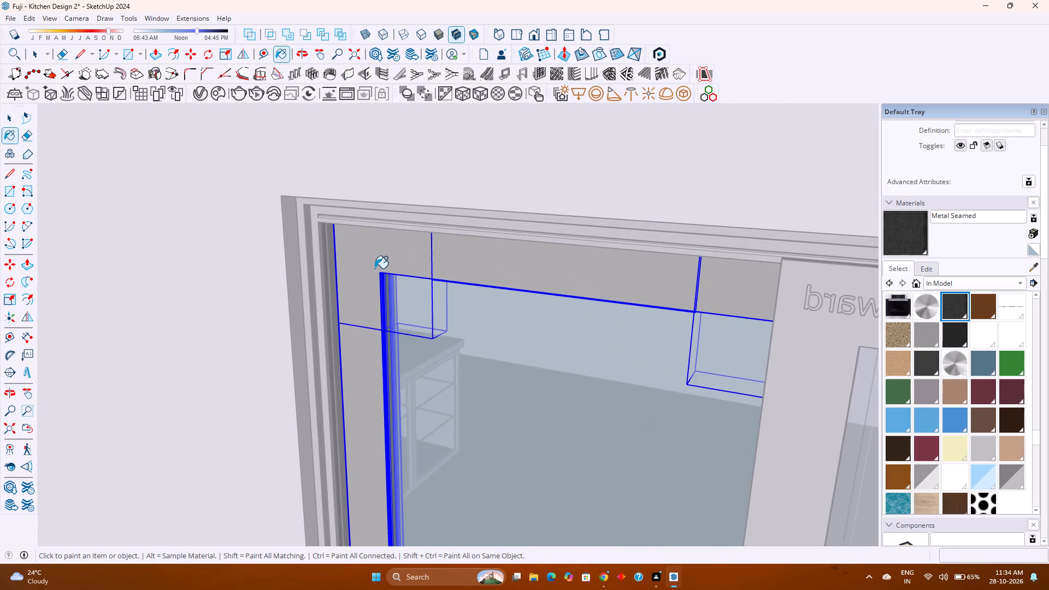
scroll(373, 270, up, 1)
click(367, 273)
Open the SLIDE LEAF's lower corner piece beneath the right mullion and paint all its faces with Metal Seamed.
scroll(426, 279, up, 1)
middle_drag(474, 291, 296, 330)
middle_click(285, 334)
middle_click(279, 337)
middle_drag(270, 340, 254, 348)
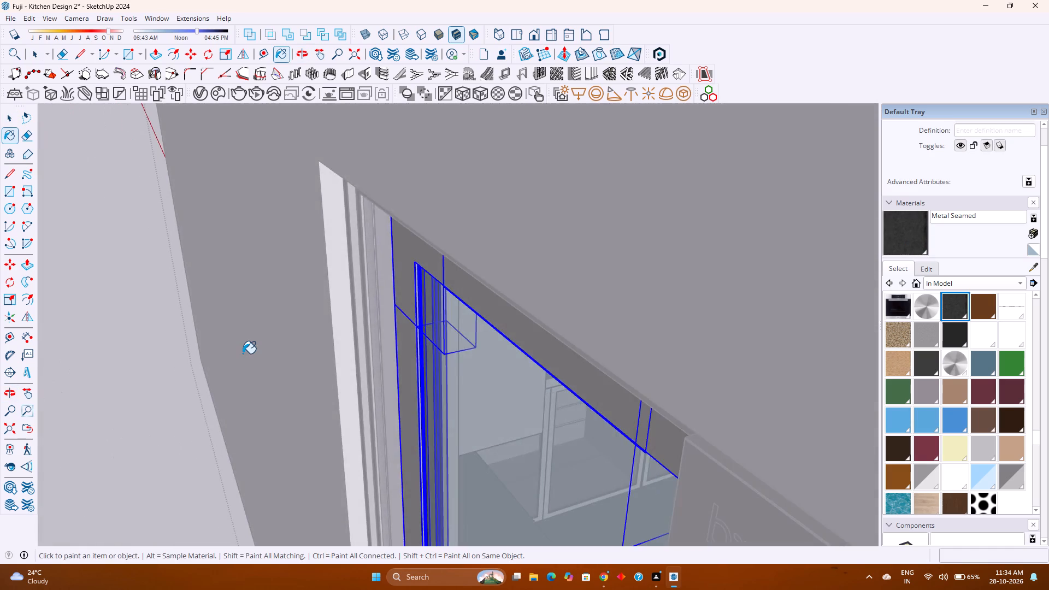
scroll(243, 353, down, 13)
middle_drag(367, 345, 32, 388)
middle_click(32, 388)
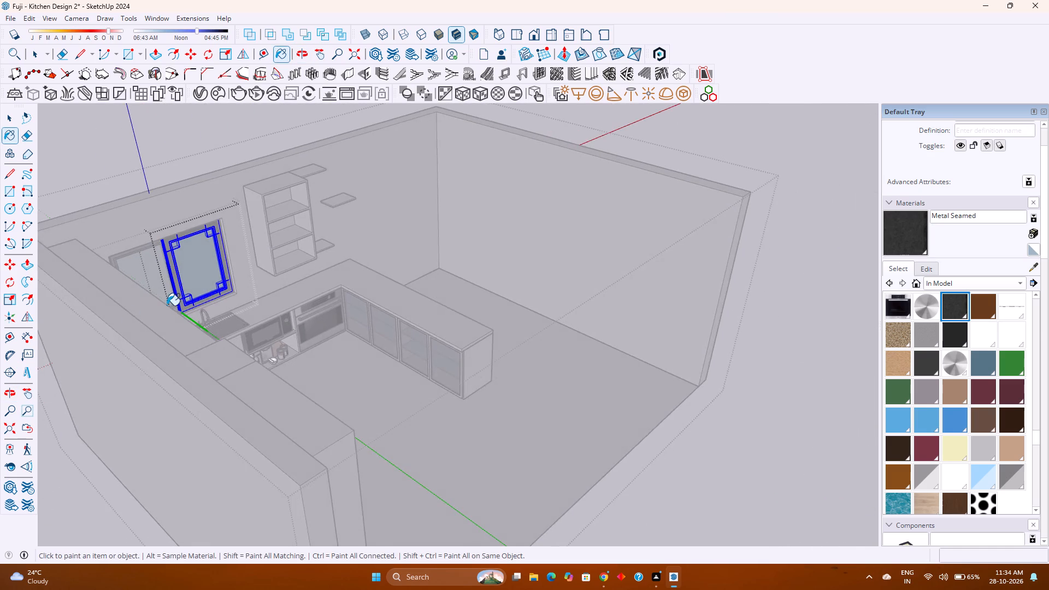
scroll(167, 305, up, 5)
shift+middle_drag(213, 293, 335, 387)
scroll(333, 385, up, 1)
middle_drag(332, 385, 246, 381)
scroll(287, 350, up, 3)
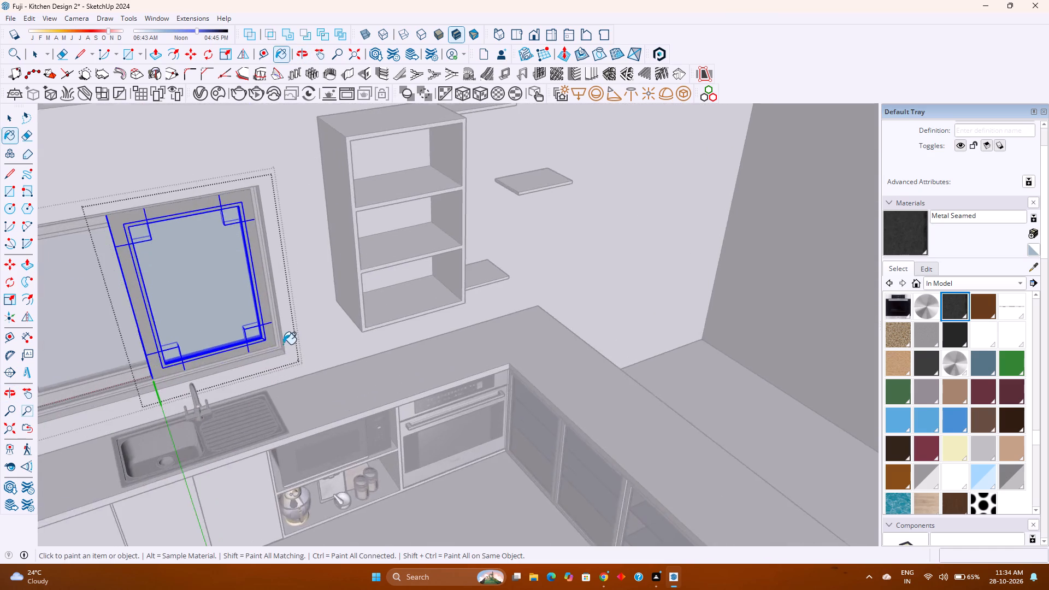
scroll(283, 344, up, 18)
middle_drag(248, 340, 339, 374)
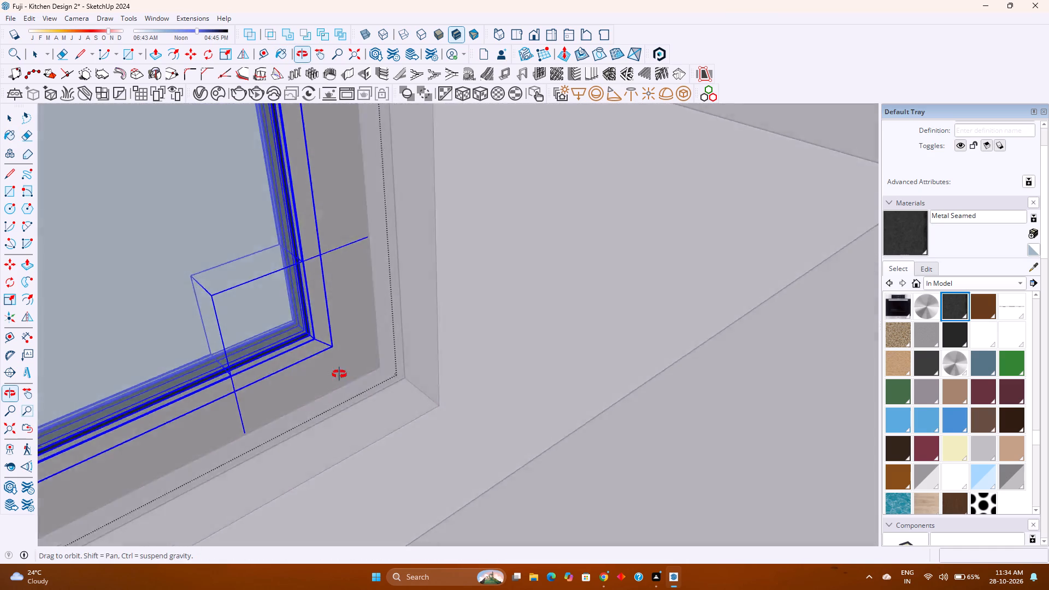
middle_drag(339, 374, 456, 398)
middle_click(456, 398)
scroll(278, 389, up, 8)
middle_drag(283, 388, 482, 333)
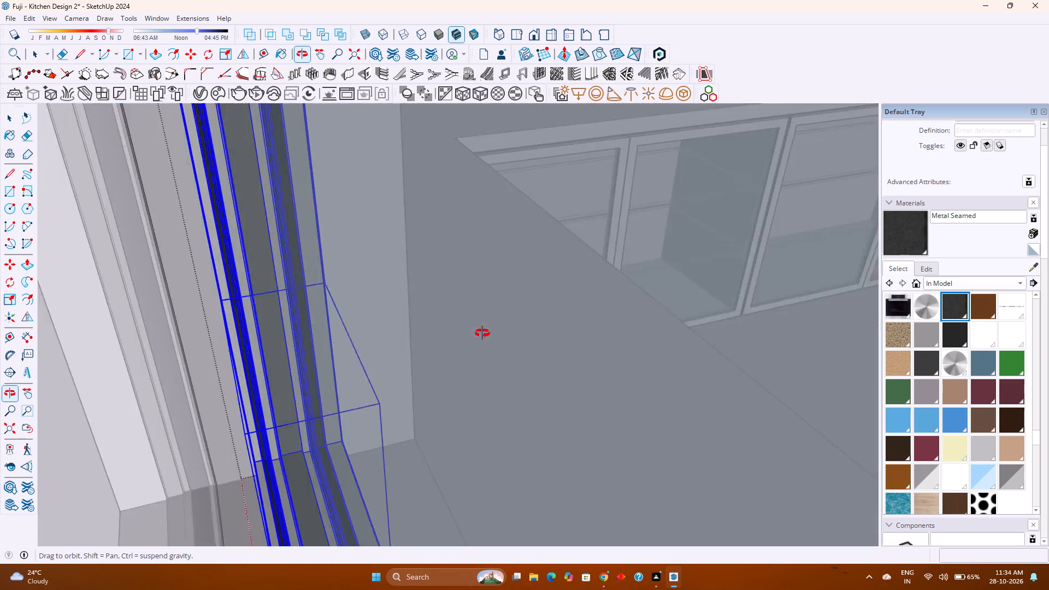
middle_drag(482, 333, 199, 394)
middle_click(199, 394)
scroll(316, 354, up, 9)
shift+middle_drag(352, 362, 423, 486)
scroll(443, 449, down, 5)
middle_drag(459, 457, 384, 429)
scroll(390, 420, down, 9)
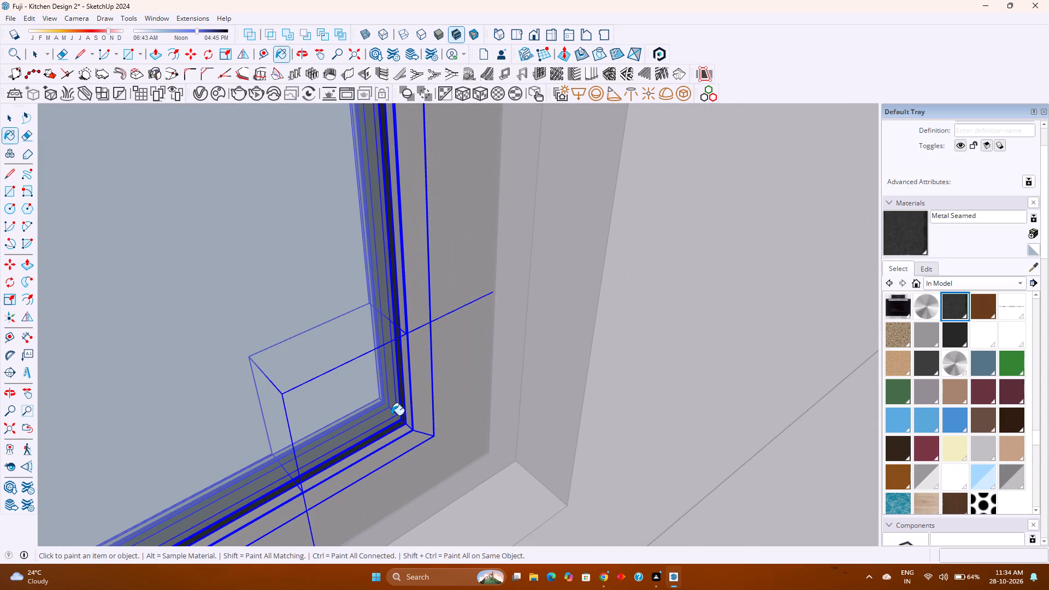
key(space)
double_click(427, 404)
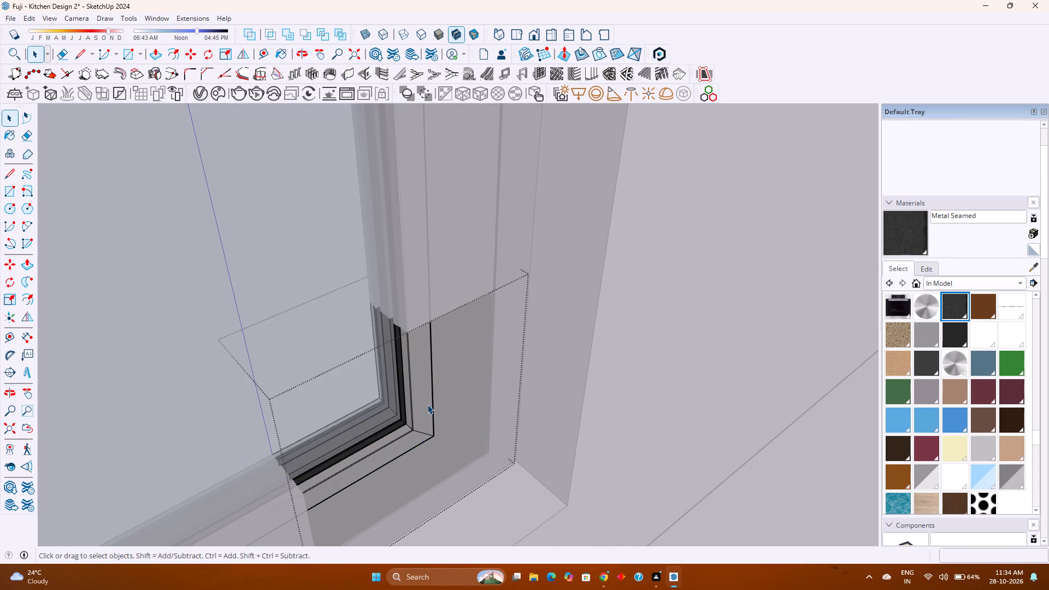
click(427, 404)
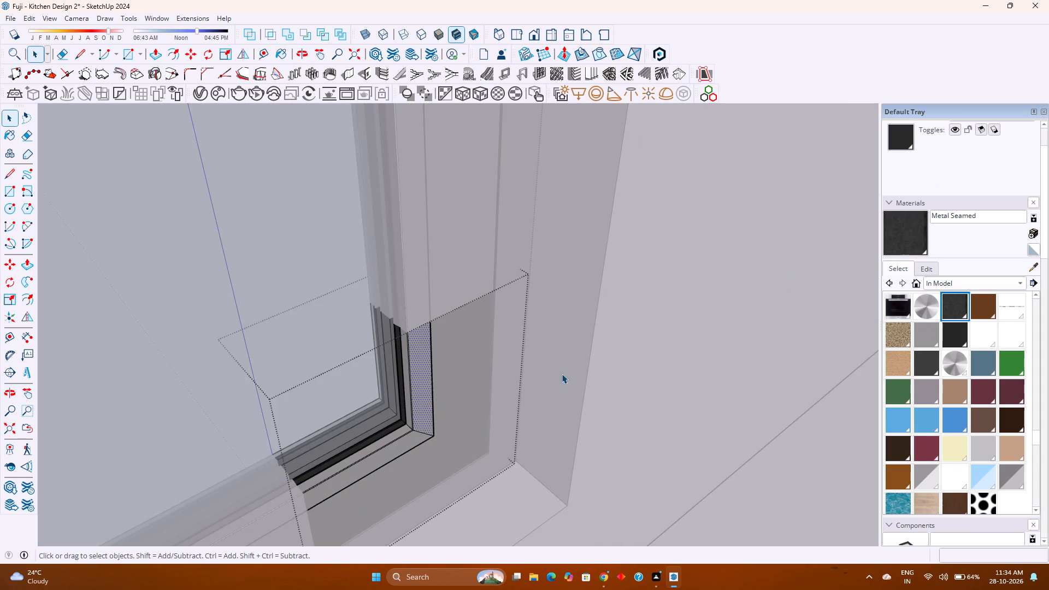
key(ctrl+a)
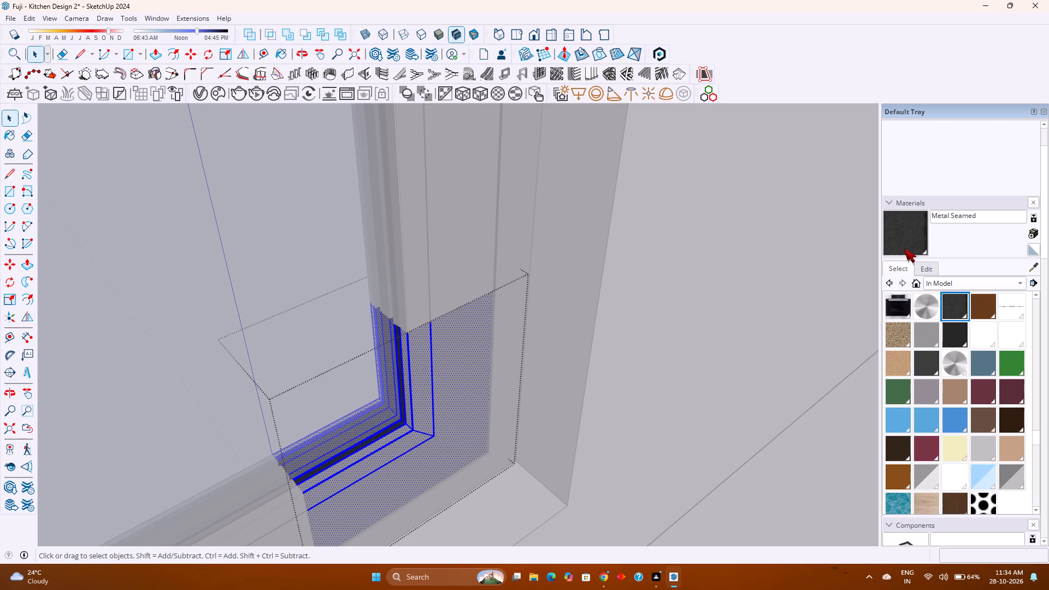
click(905, 246)
click(455, 377)
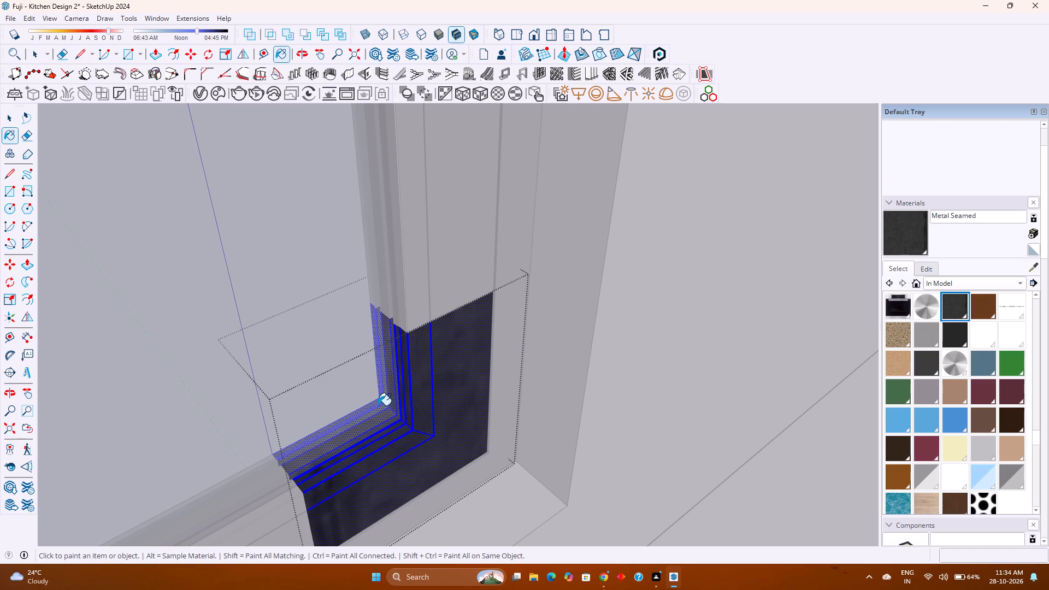
key(Escape)
key(grave)
key(space)
key(Escape)
Open the mullion right slide piece above that corner and paint all its faces with Metal Seamed.
click(462, 272)
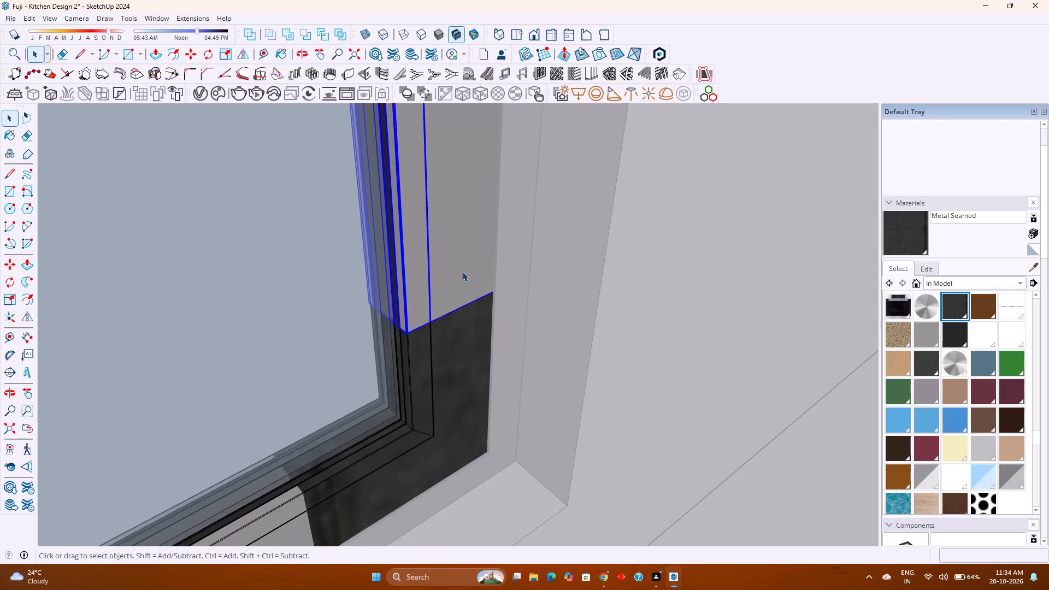
click(891, 240)
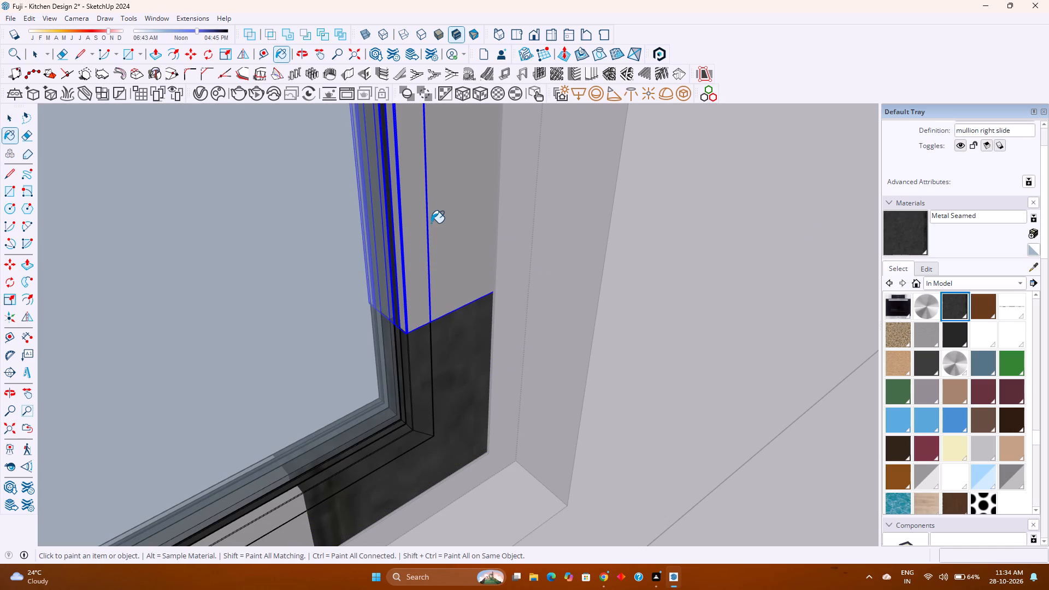
click(431, 223)
double_click(445, 223)
key(space)
double_click(448, 227)
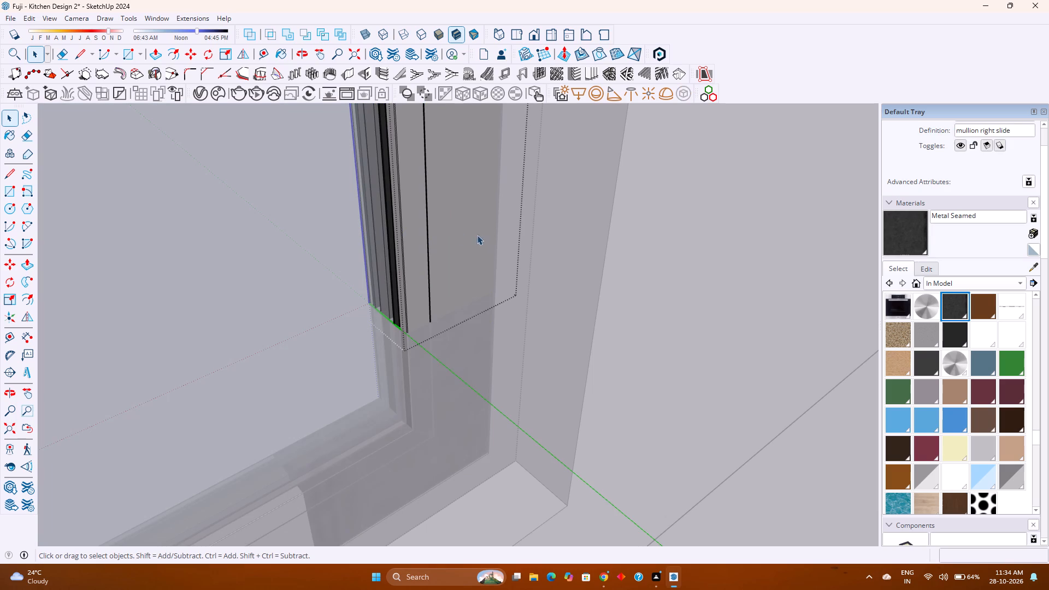
key(ctrl+a)
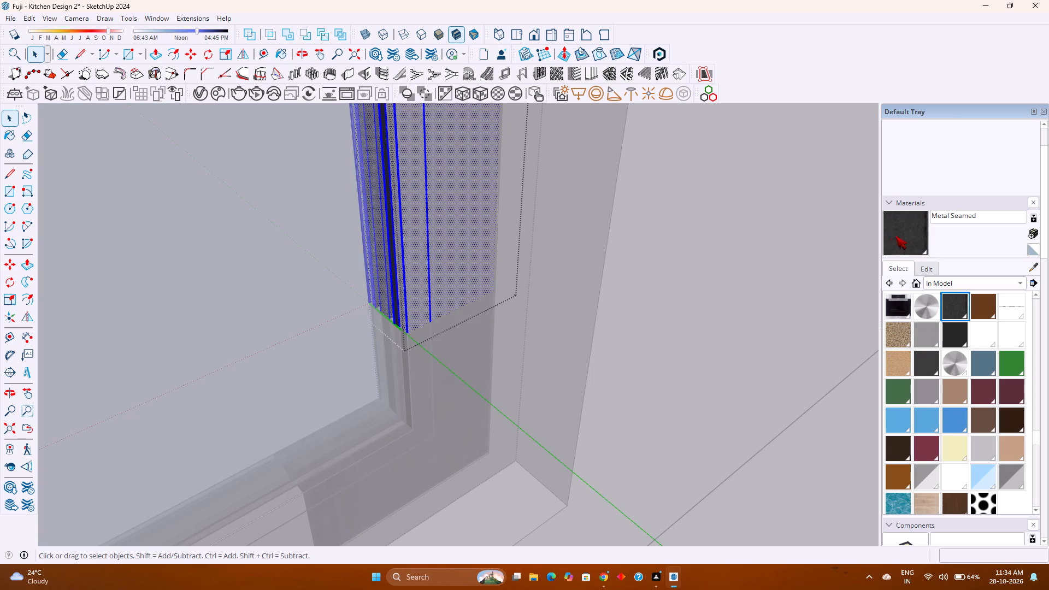
click(905, 235)
click(450, 242)
key(space)
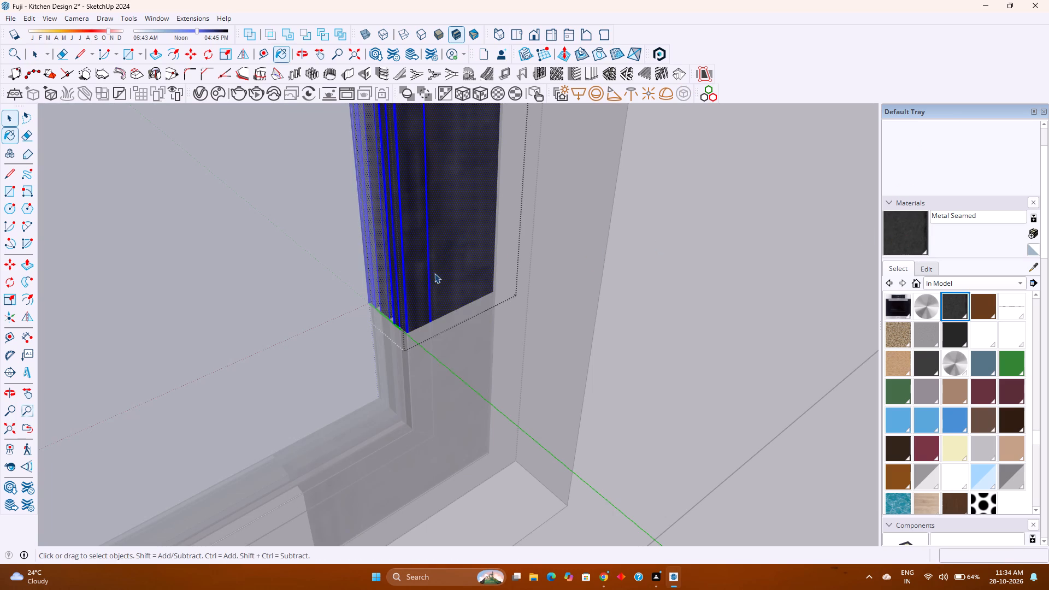
key(Escape)
Open the transom bottom slide piece along the panel's lower edge and paint all its faces with Metal Seamed.
scroll(443, 290, down, 4)
shift+middle_drag(394, 364, 517, 282)
shift+middle_click(526, 276)
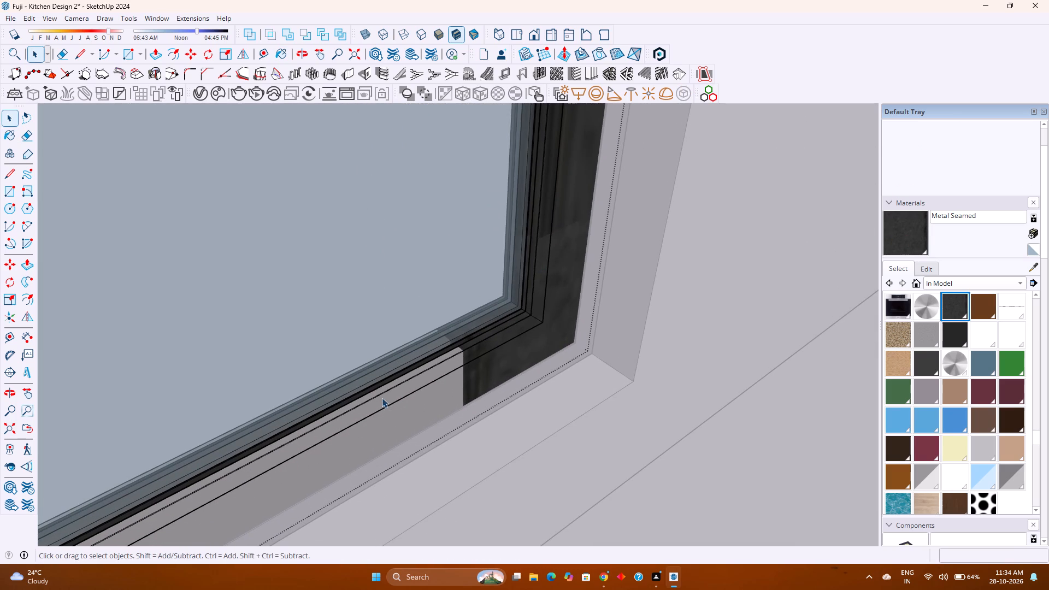
click(396, 414)
click(397, 427)
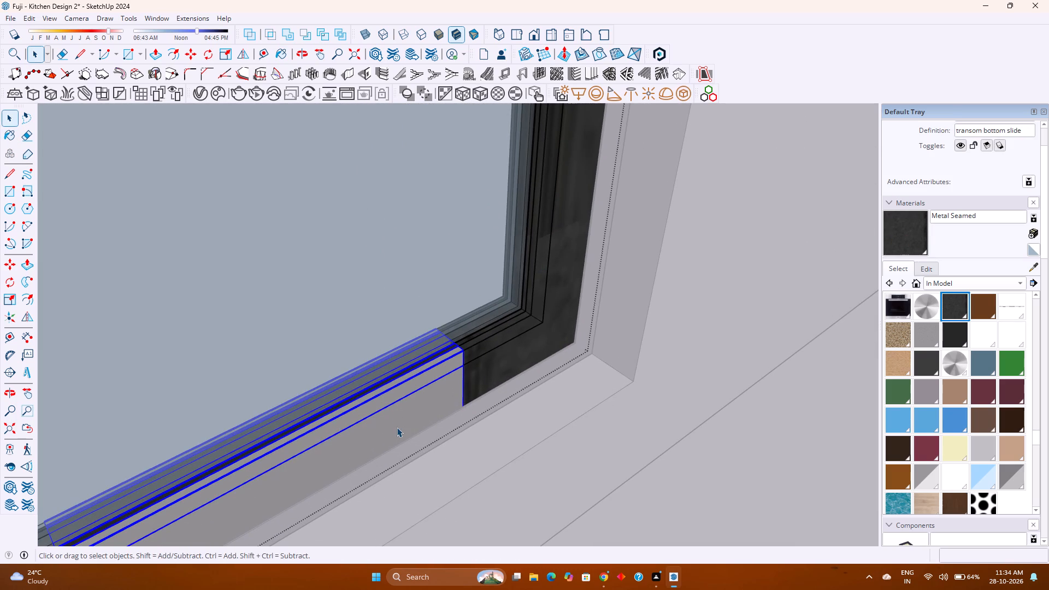
double_click(417, 410)
click(895, 235)
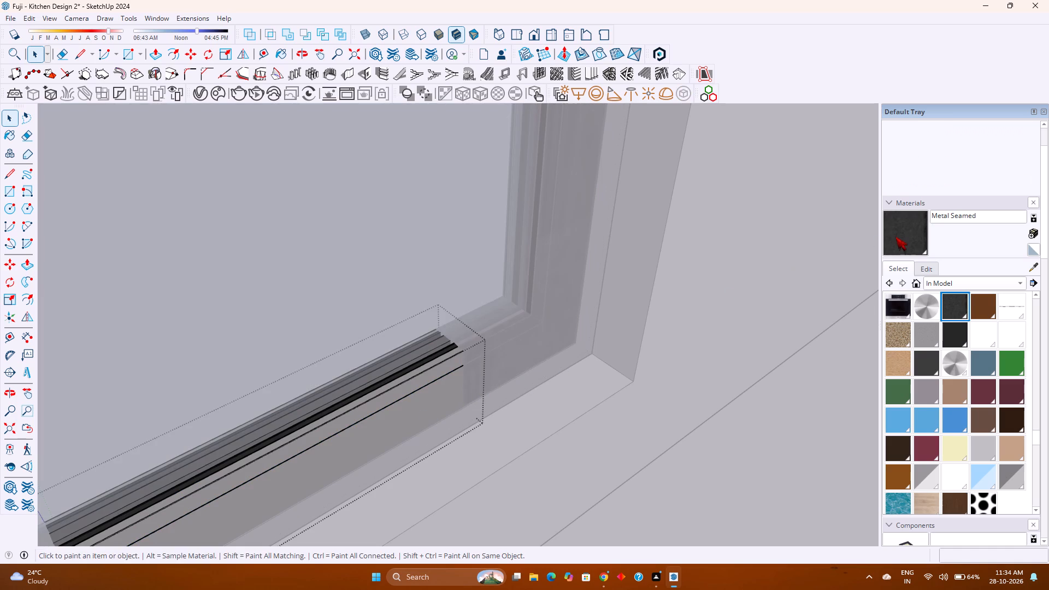
click(354, 442)
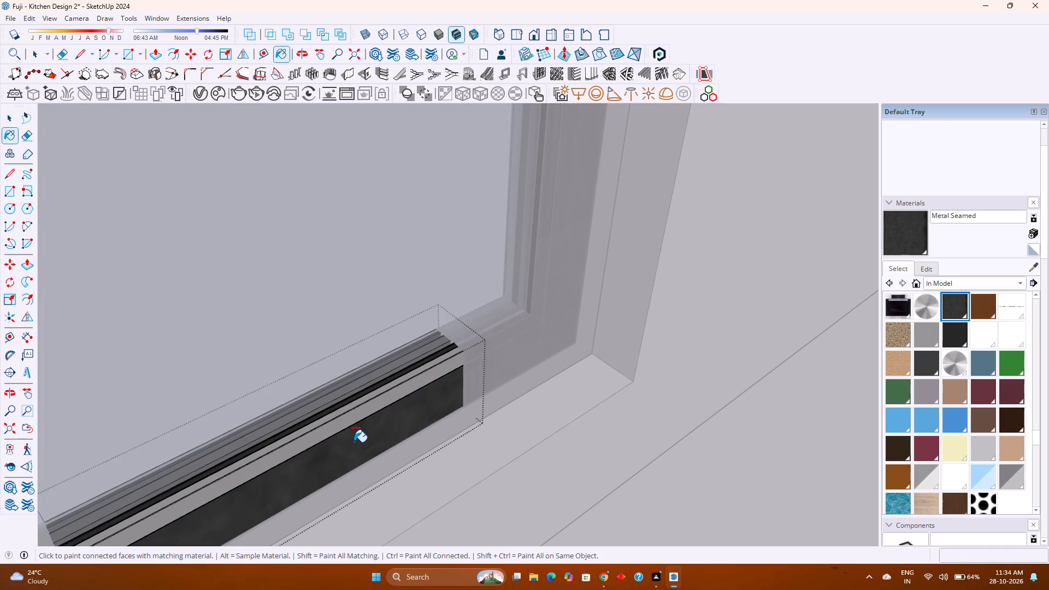
key(ctrl+a)
click(356, 436)
key(space)
key(Escape)
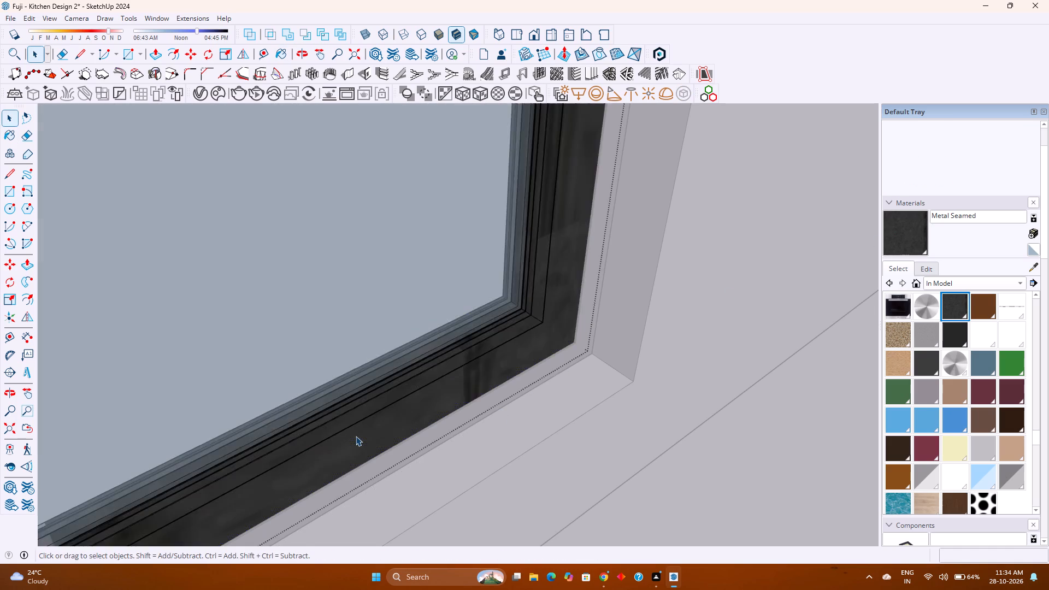
Open the SLIDE LEAF's other lower corner piece, near the window's centre, and paint all its faces with Metal Seamed.
scroll(356, 436, down, 5)
shift+middle_drag(346, 434, 522, 407)
shift+middle_click(522, 407)
scroll(552, 417, down, 2)
middle_drag(552, 428, 327, 446)
shift+middle_drag(306, 441, 479, 494)
scroll(472, 481, up, 3)
double_click(446, 460)
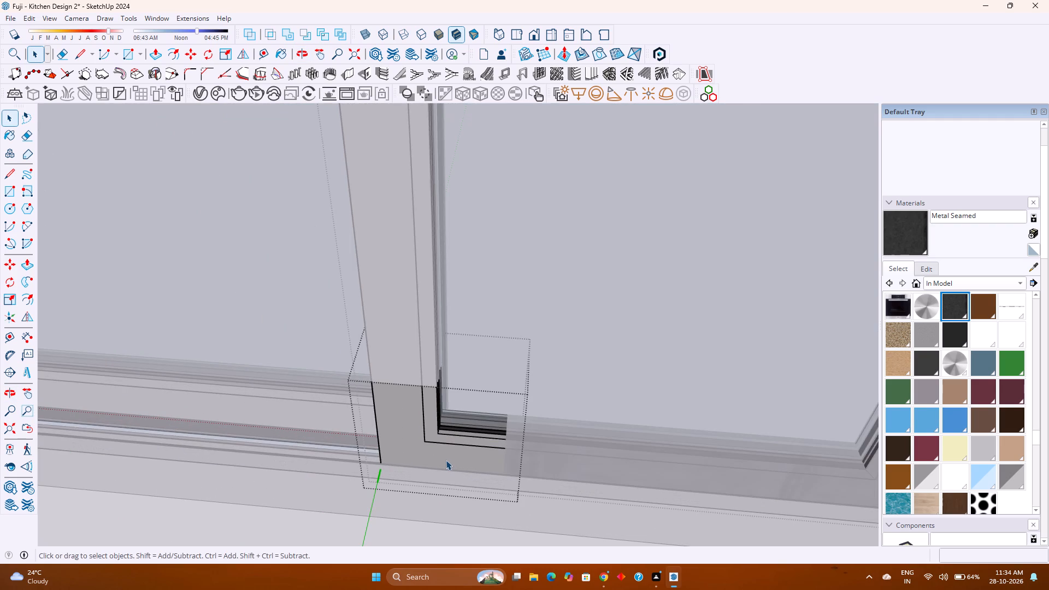
click(446, 460)
key(ctrl+a)
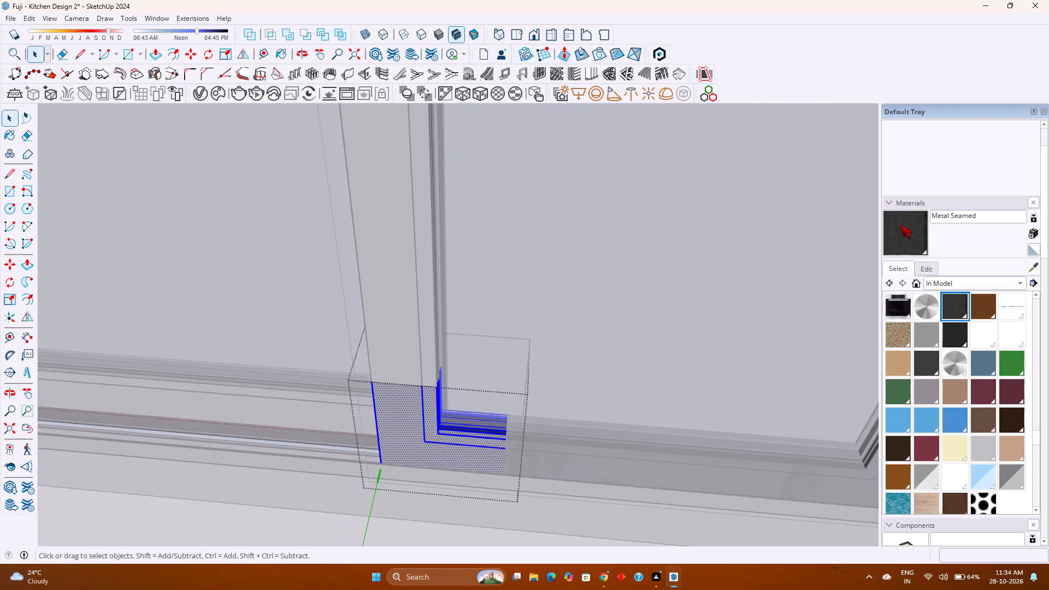
click(900, 225)
click(433, 454)
key(space)
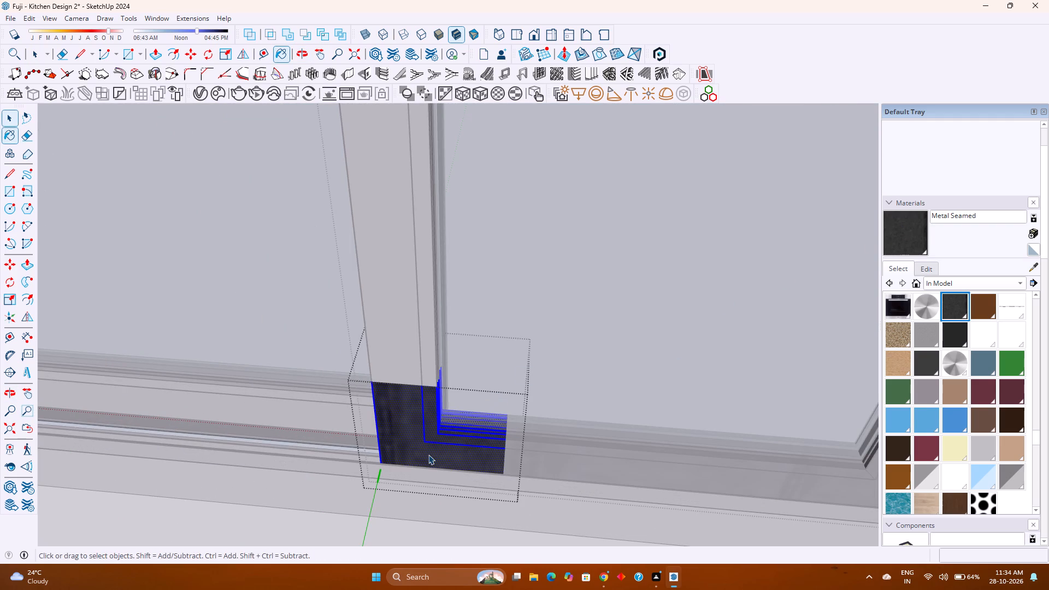
key(Escape)
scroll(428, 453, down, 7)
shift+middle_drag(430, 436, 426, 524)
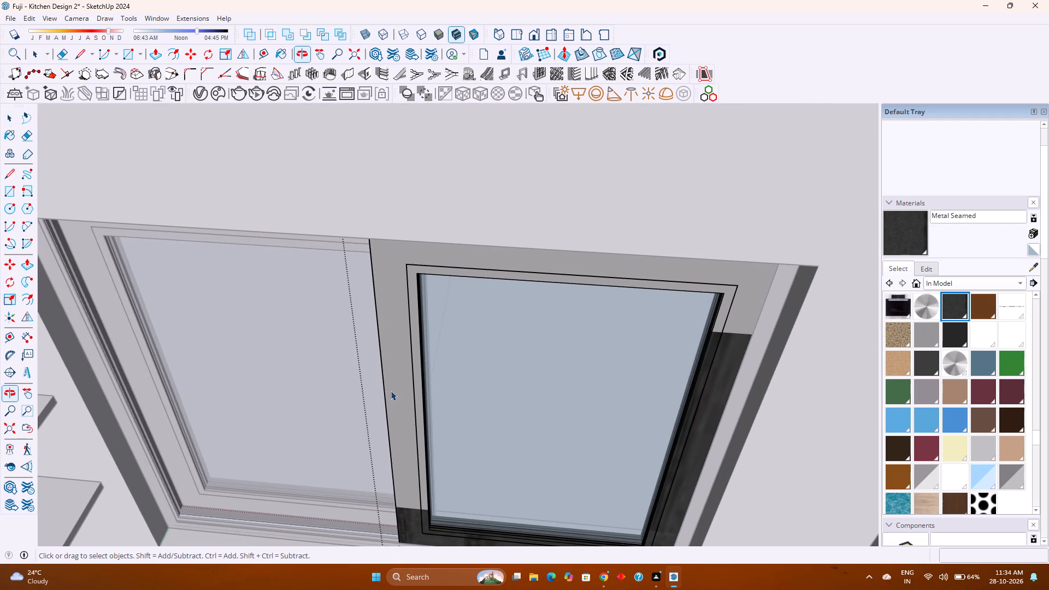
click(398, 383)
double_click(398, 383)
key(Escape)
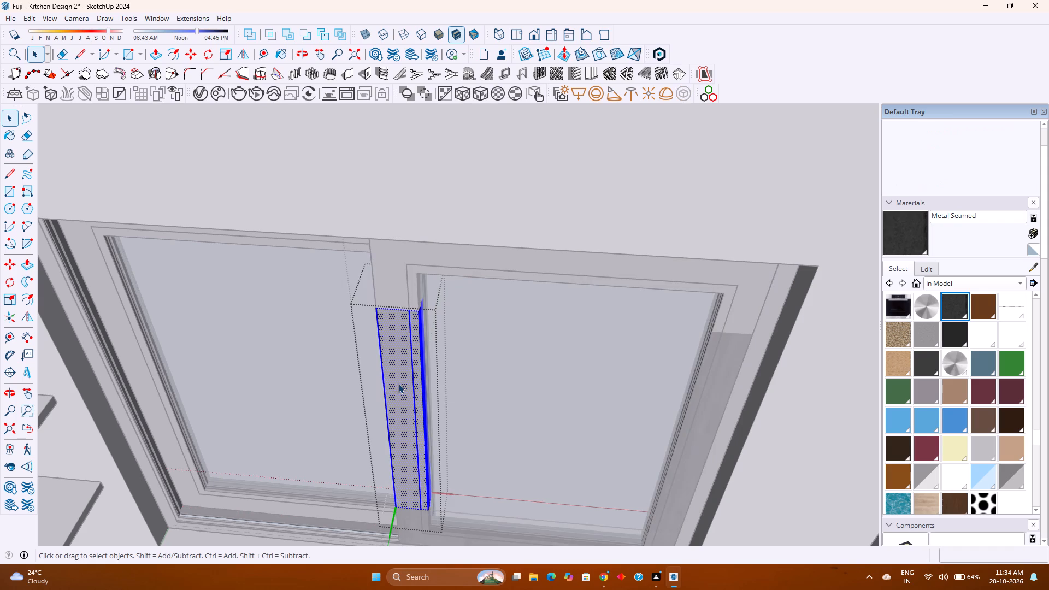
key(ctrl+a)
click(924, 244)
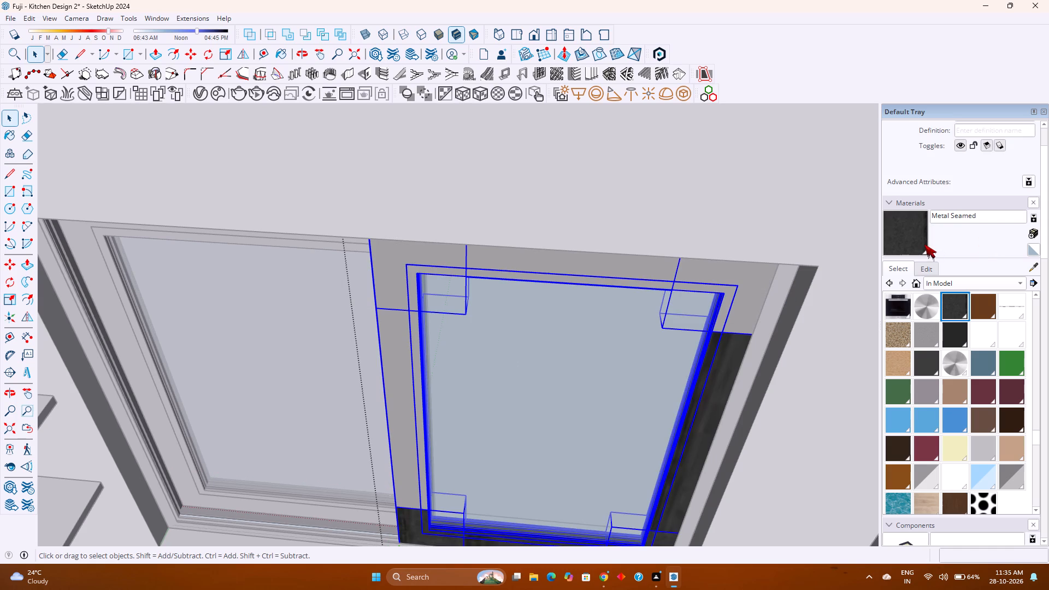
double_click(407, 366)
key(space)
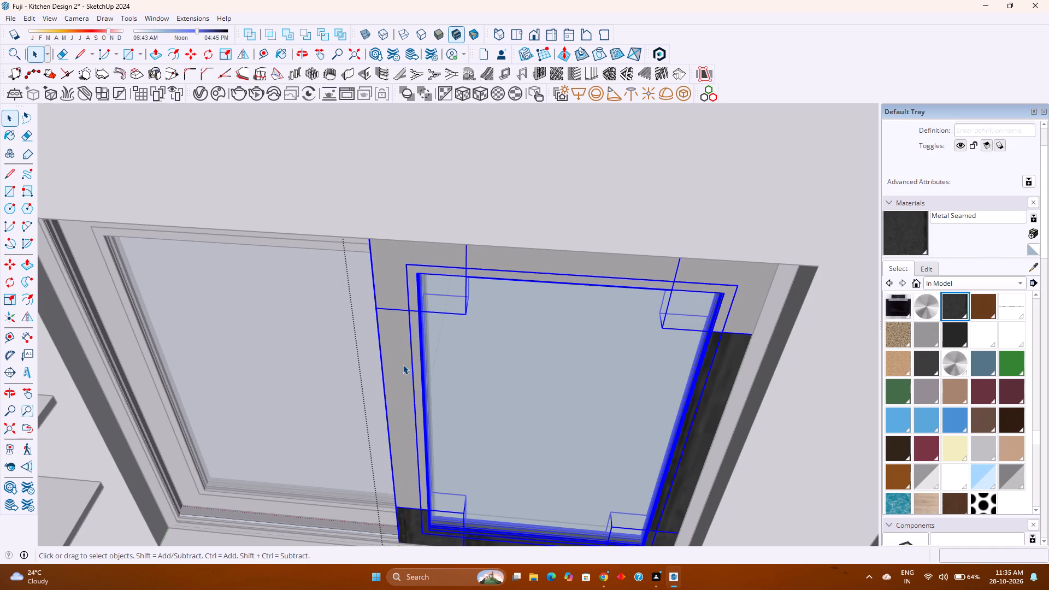
Open the SLIDE LEAF's vertical mullion piece at the window's centre and paint all its faces with Metal Seamed.
double_click(402, 364)
key(ctrl+a)
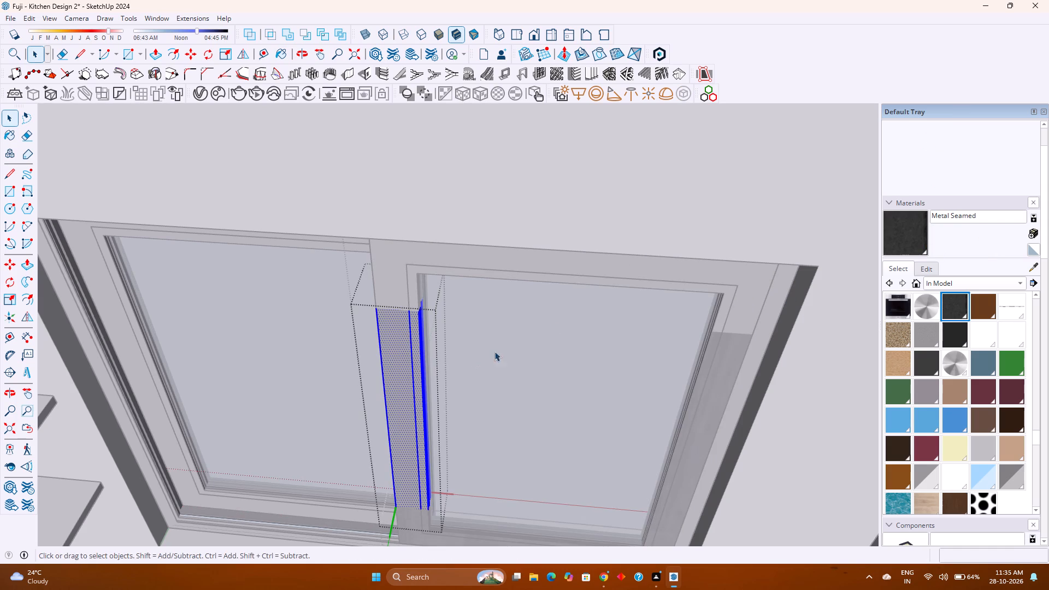
click(898, 228)
click(405, 379)
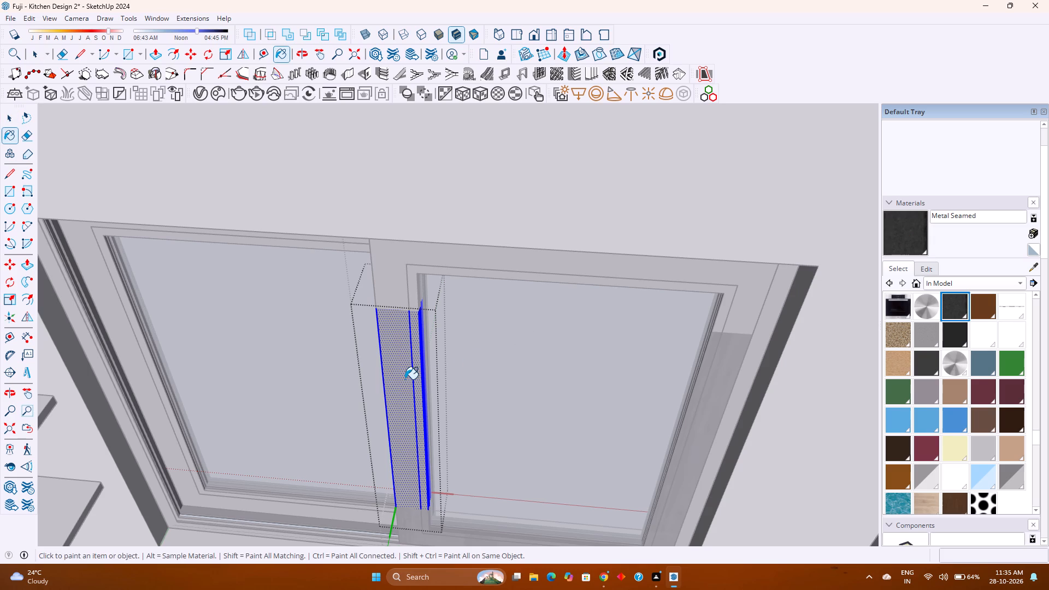
click(405, 379)
key(space)
key(Escape)
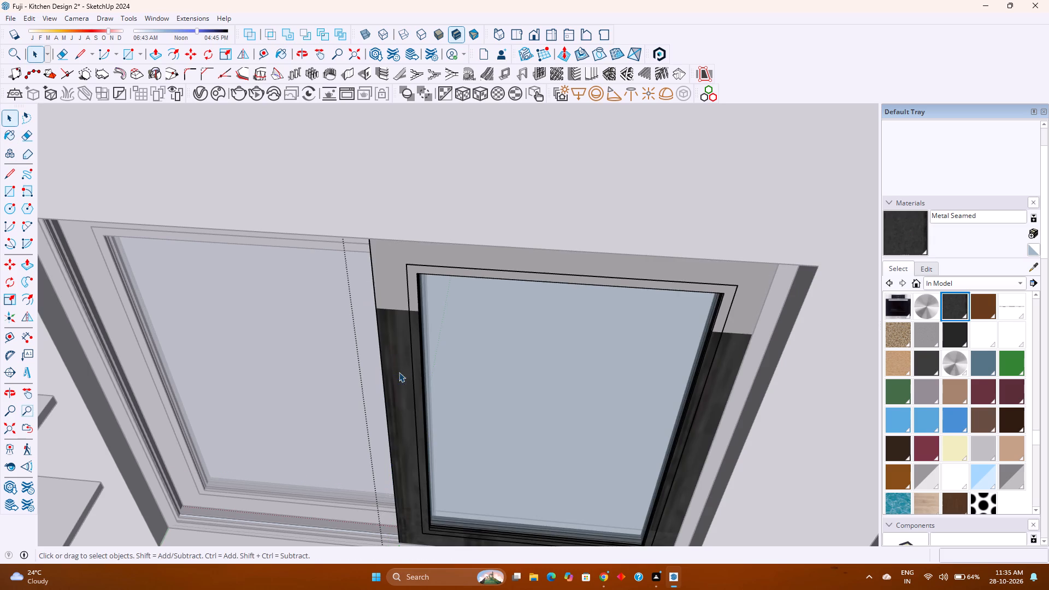
Open the SLIDE LEAF's upper corner piece near the window's centre and paint all its faces with Metal Seamed.
double_click(382, 268)
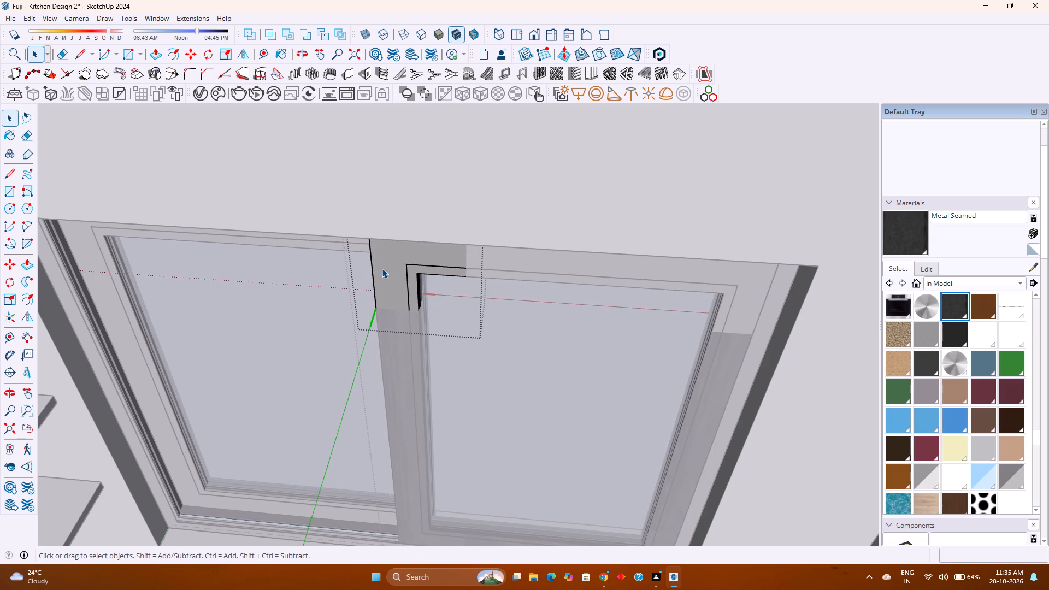
key(ctrl+a)
click(918, 239)
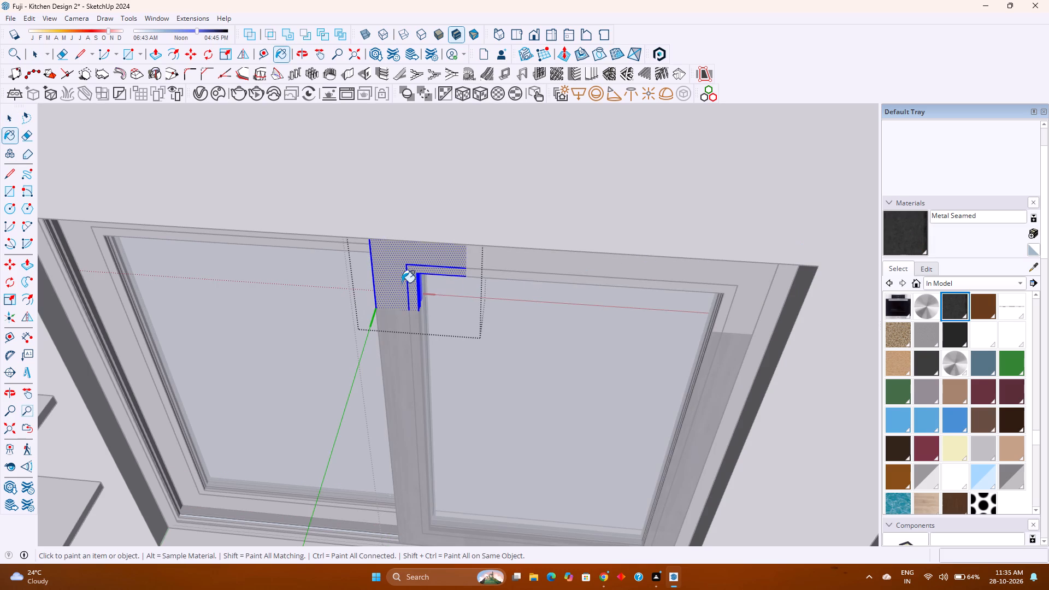
click(386, 284)
key(space)
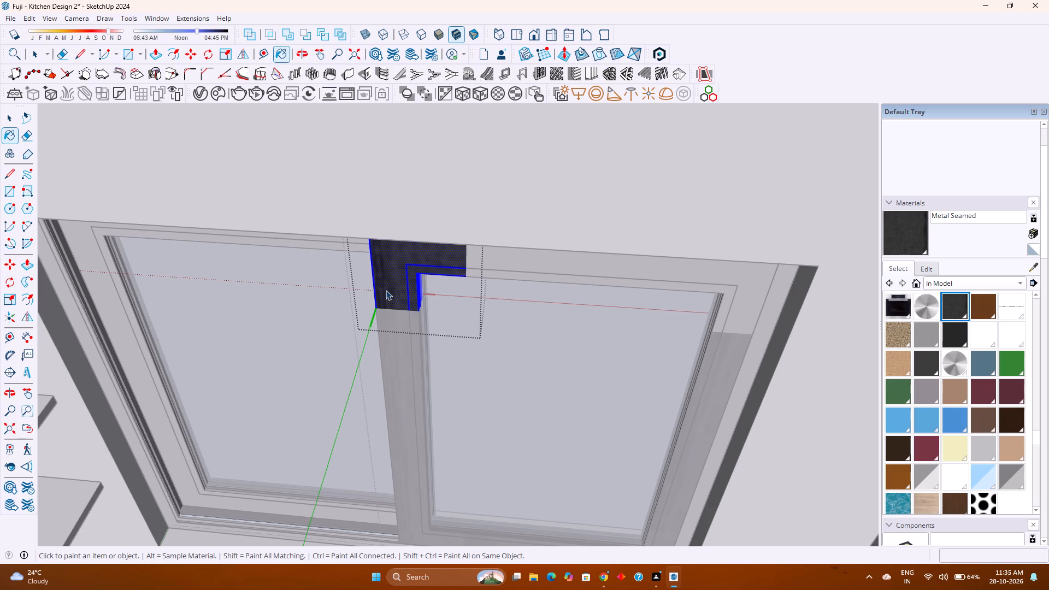
key(Escape)
Open the horizontal transom piece along the SLIDE LEAF's top edge and paint all its faces with Metal Seamed.
double_click(544, 258)
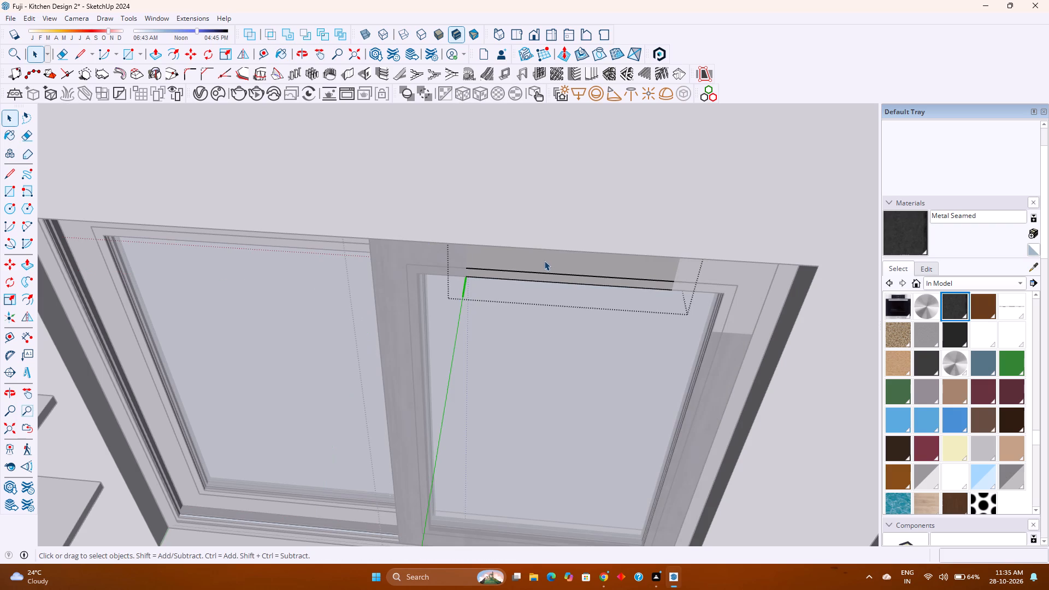
key(ctrl+a)
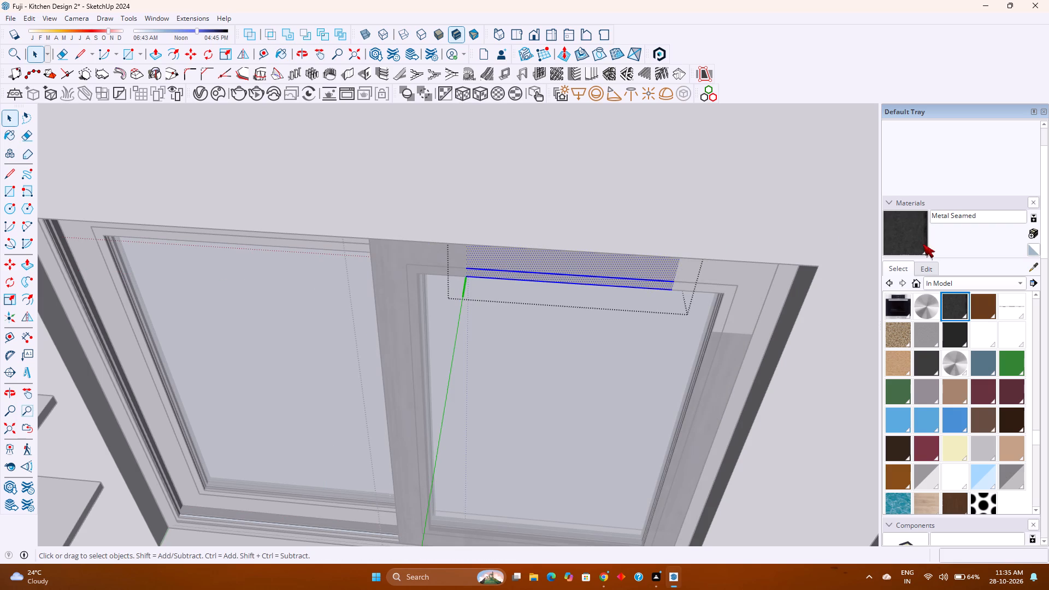
click(923, 244)
click(606, 270)
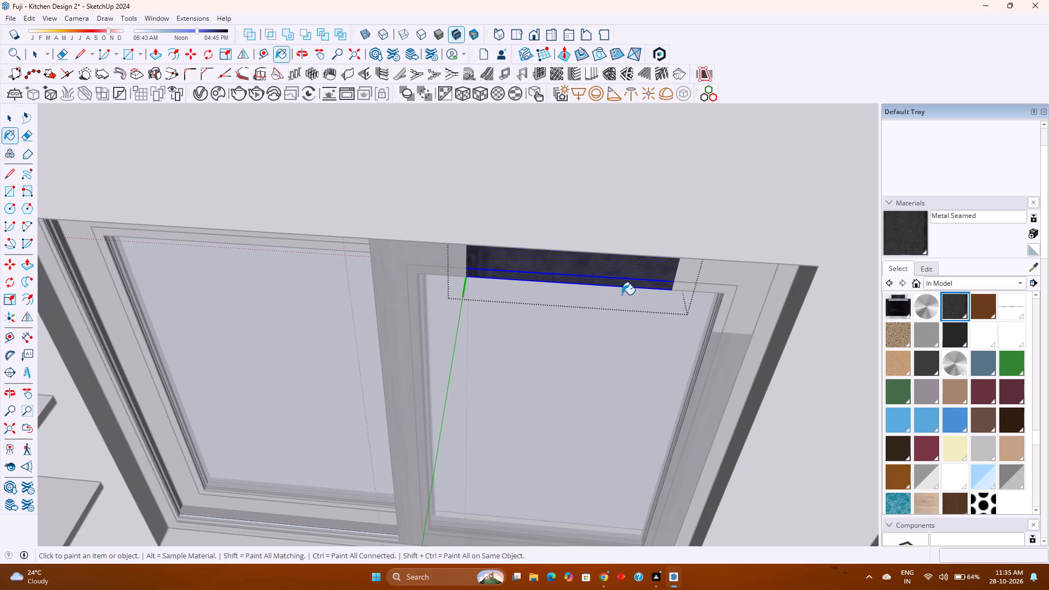
key(space)
key(Escape)
Open the SLIDE LEAF's remaining upper corner piece, on the outer side, and paint all its faces with Metal Seamed.
shift+middle_drag(635, 328, 490, 394)
shift+middle_click(490, 394)
middle_drag(488, 394, 516, 378)
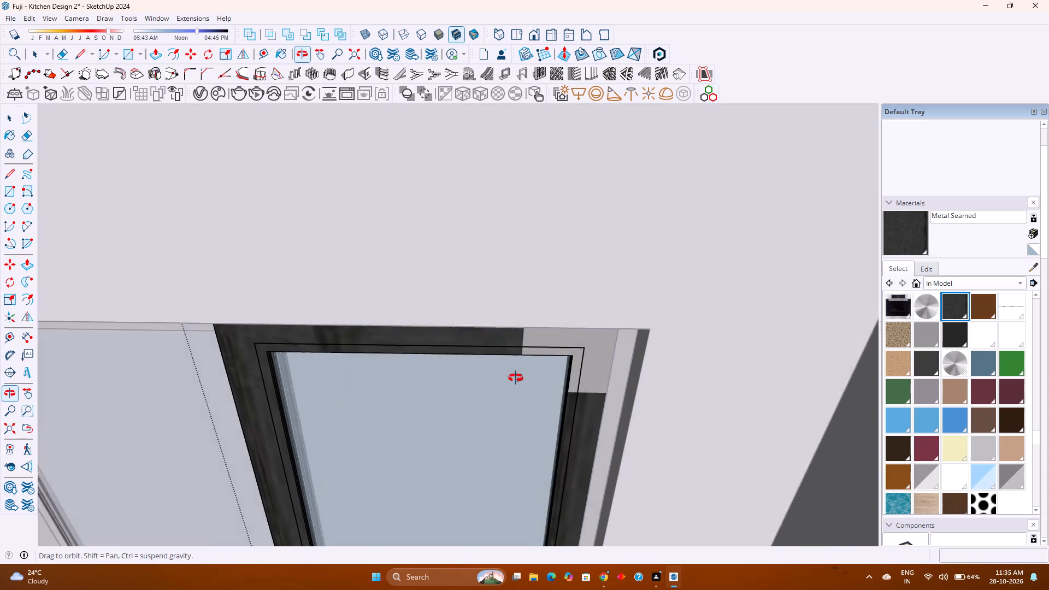
middle_drag(516, 378, 558, 304)
middle_click(558, 303)
scroll(561, 309, up, 1)
double_click(547, 319)
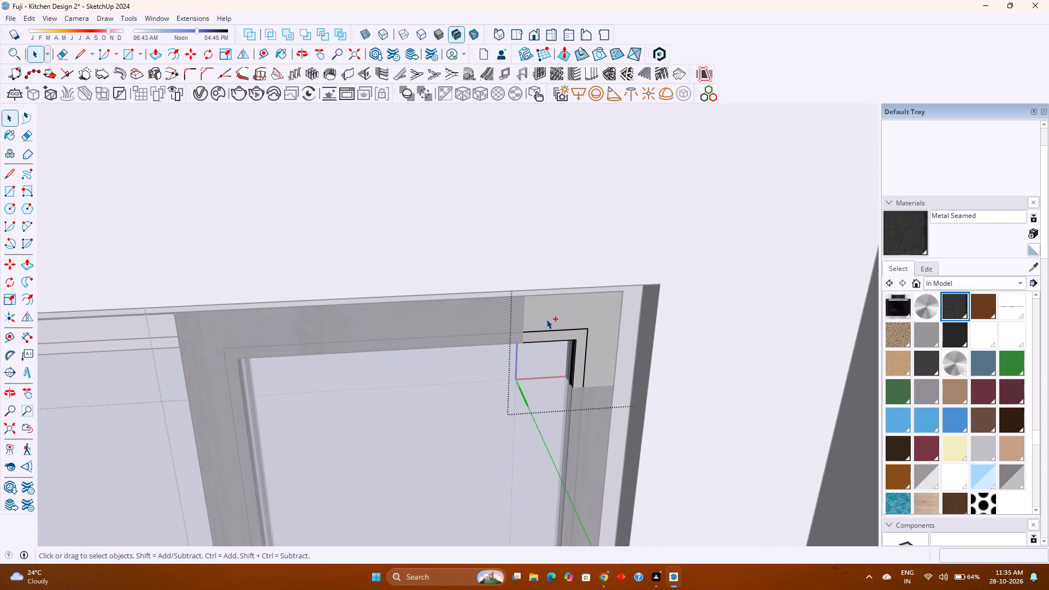
key(ctrl+a)
click(893, 241)
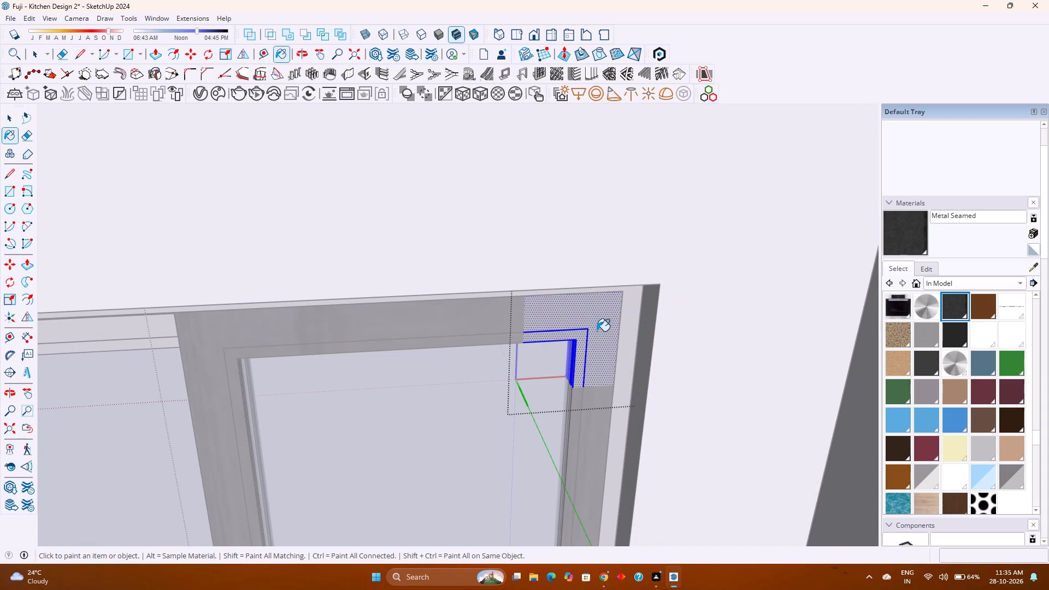
click(597, 331)
key(space)
key(Escape)
Leave the SLIDE LEAF and unlock the window's outer FRAME component from the exterior side of the wall.
scroll(530, 339, down, 1)
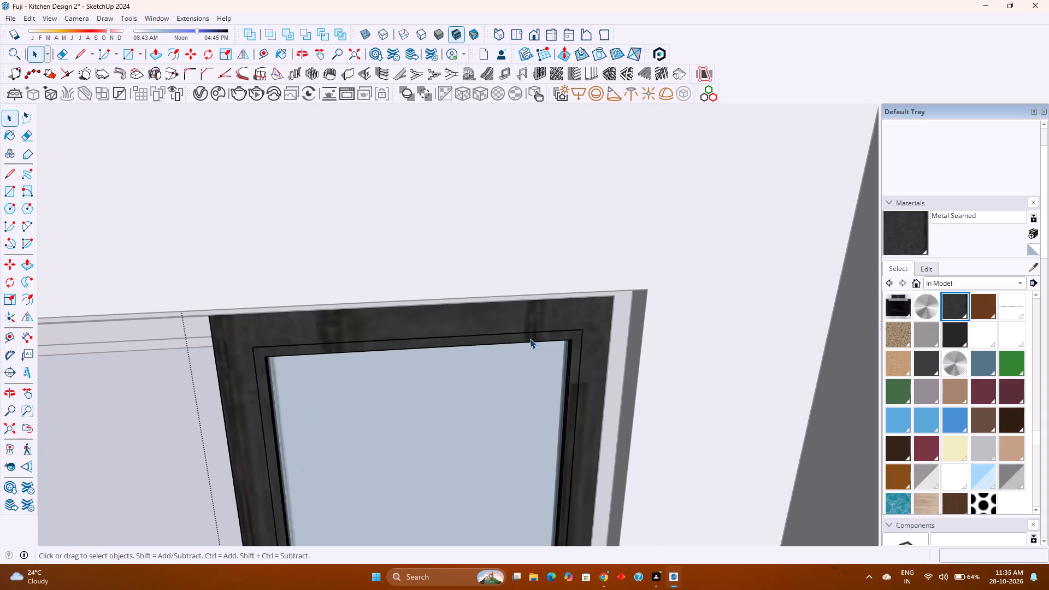
scroll(530, 339, down, 6)
middle_drag(427, 367, 429, 340)
middle_click(429, 340)
scroll(438, 333, down, 8)
middle_drag(445, 333, 434, 343)
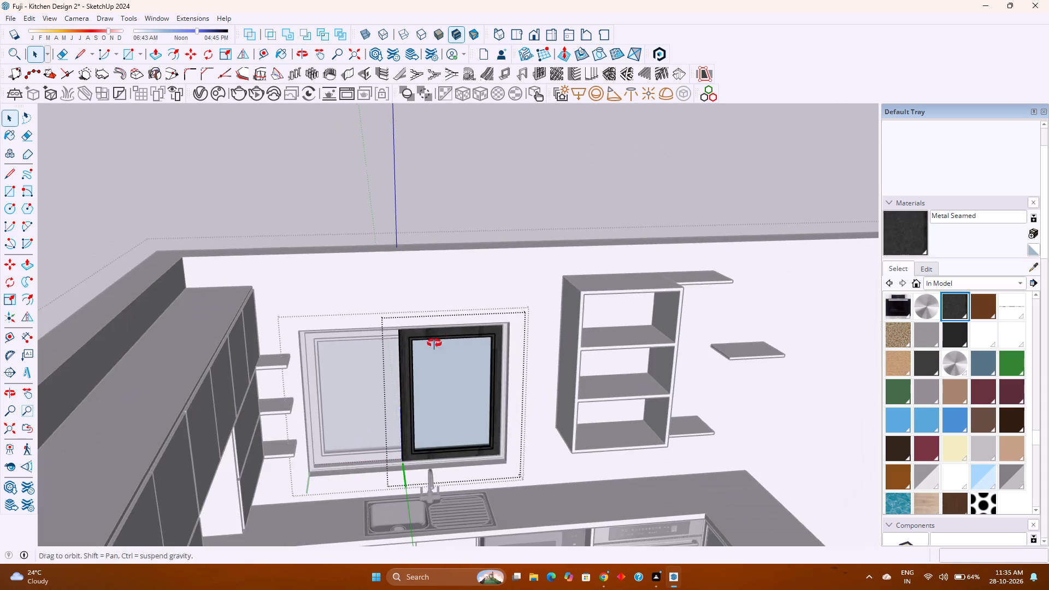
middle_drag(434, 343, 23, 428)
middle_click(23, 428)
middle_drag(436, 367, 150, 364)
middle_click(150, 364)
scroll(322, 323, up, 1)
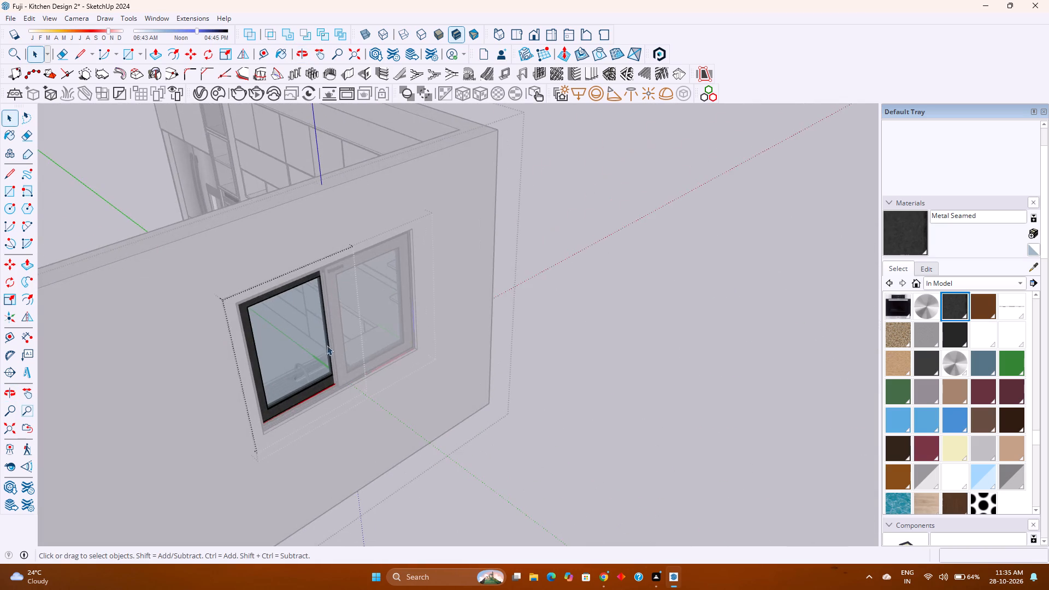
scroll(329, 347, up, 9)
key(Escape)
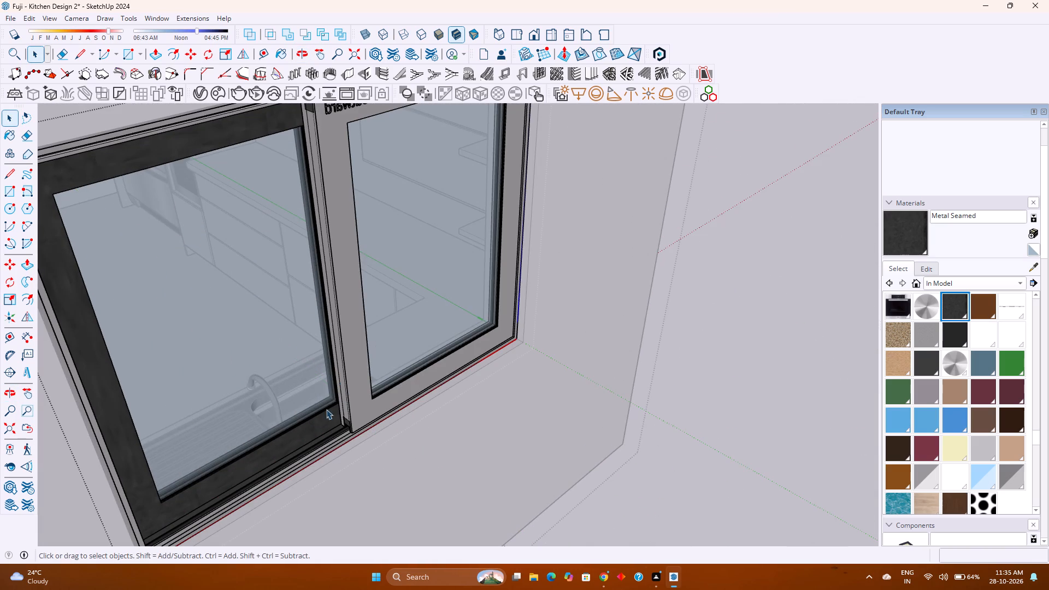
scroll(311, 450, up, 7)
double_click(332, 450)
right_click(339, 450)
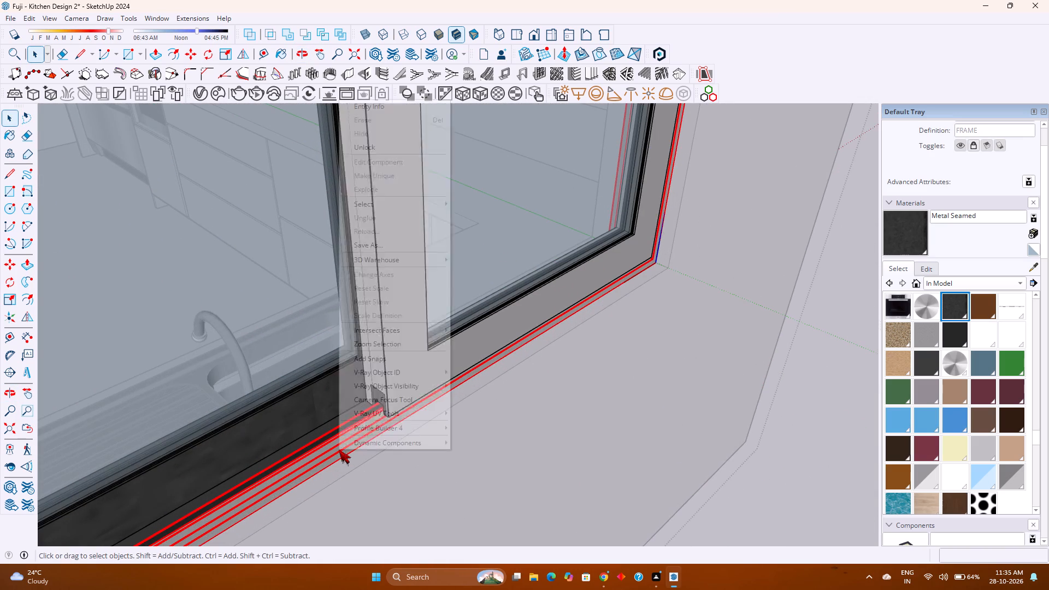
click(362, 149)
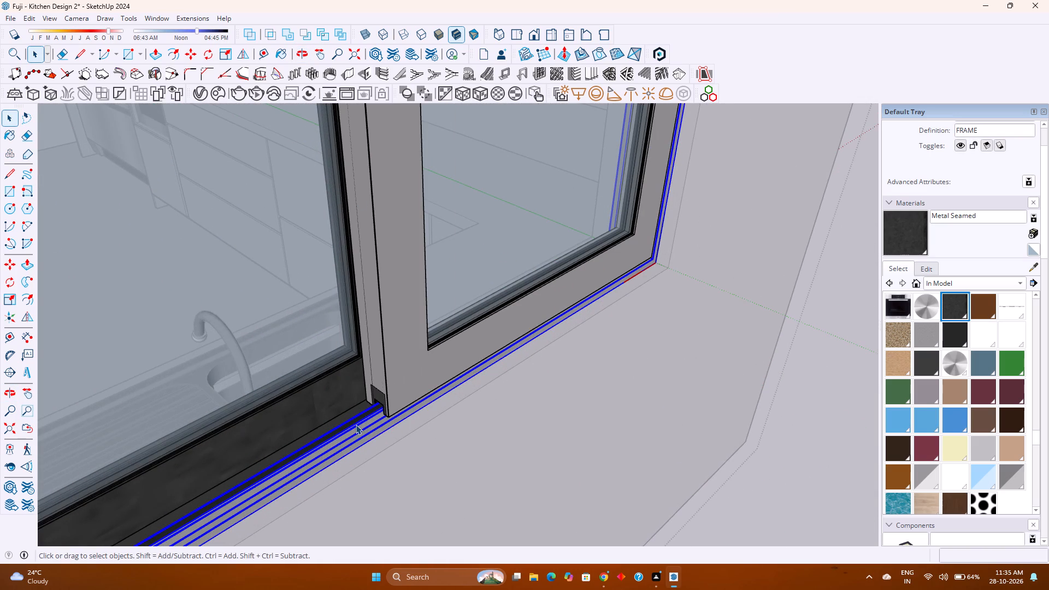
Open the FRAME's transom bottom frame piece and paint all its faces with Metal Seamed.
double_click(356, 424)
click(358, 432)
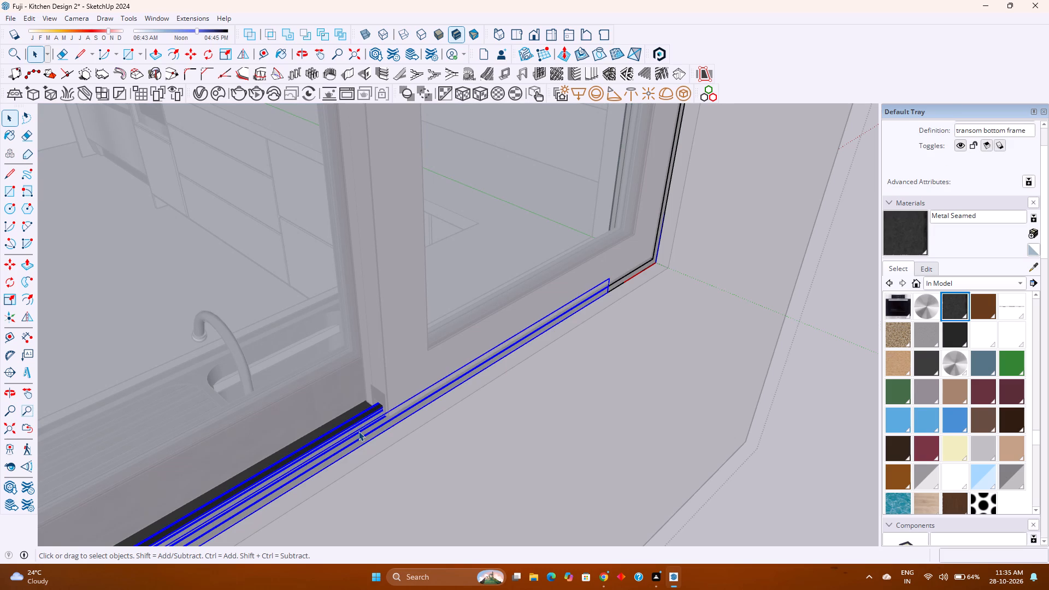
key(ctrl+a)
double_click(358, 431)
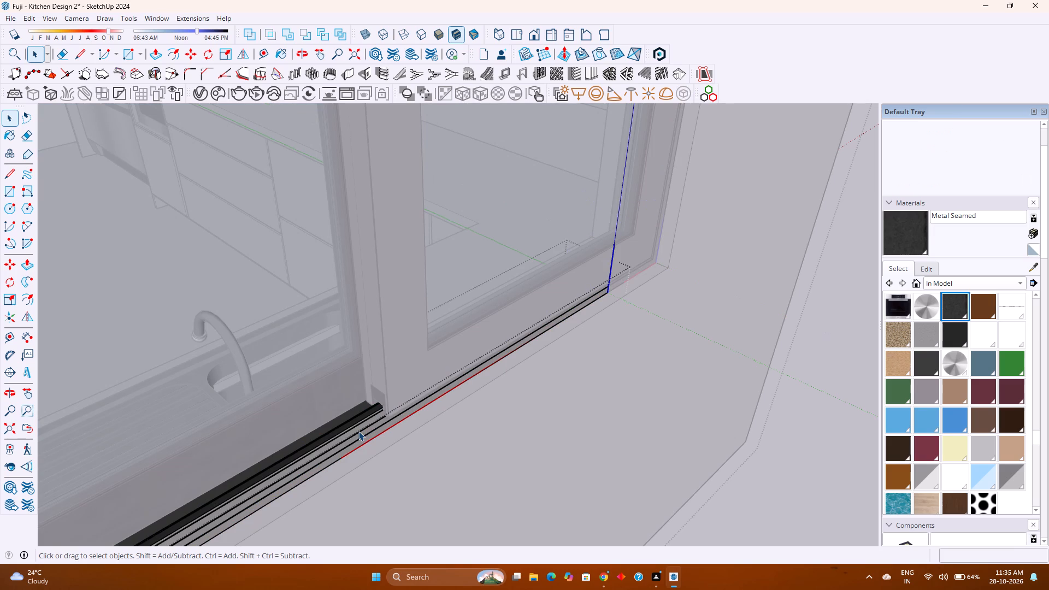
key(ctrl+a)
click(903, 245)
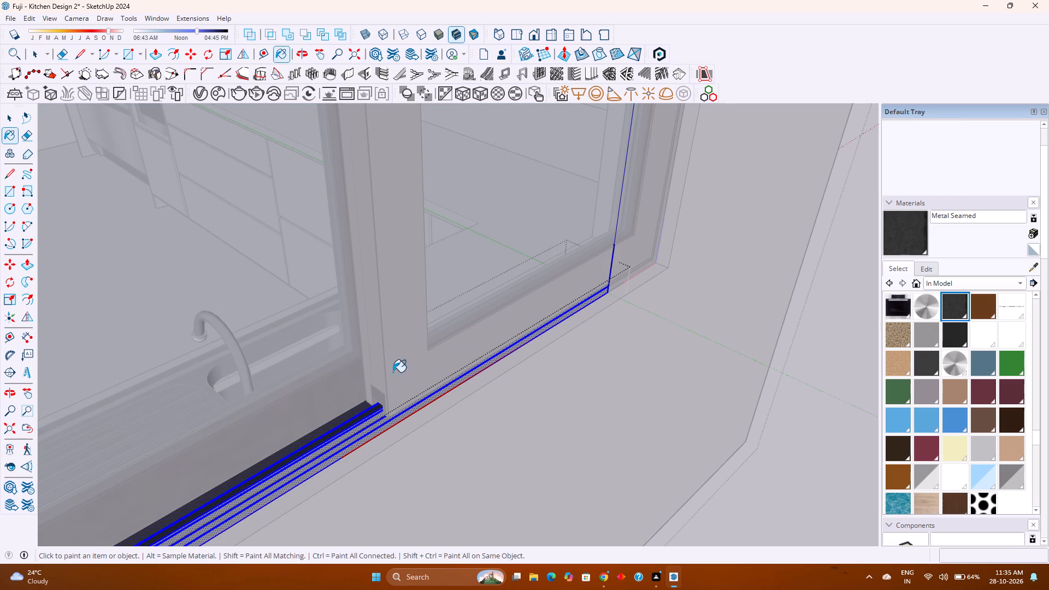
click(346, 418)
key(space)
key(Escape)
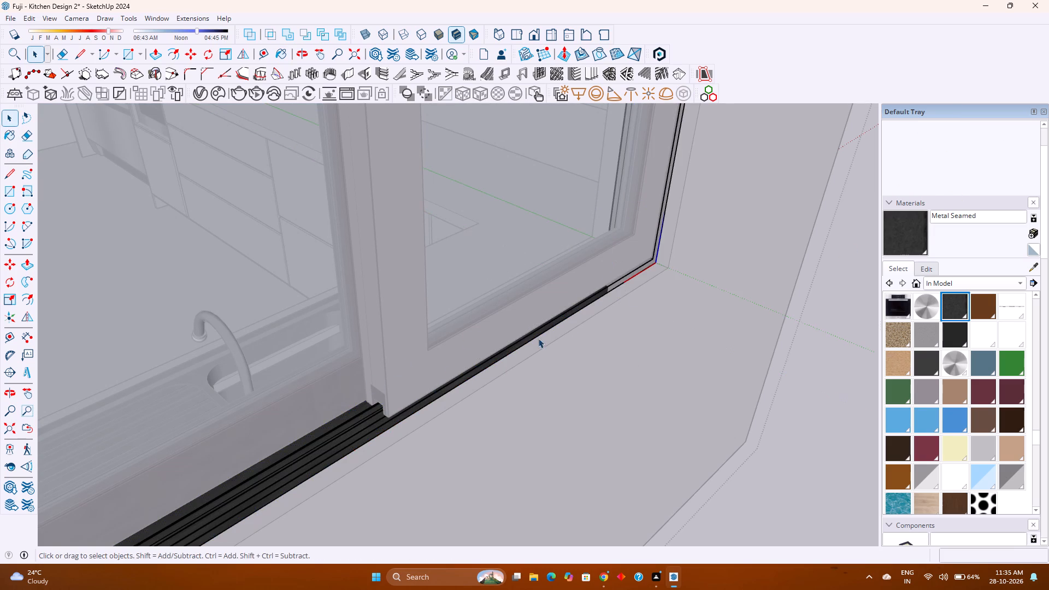
Open the FRAME's lower corner piece beneath the unpainted panel and paint all its faces with Metal Seamed.
scroll(652, 281, up, 3)
double_click(614, 277)
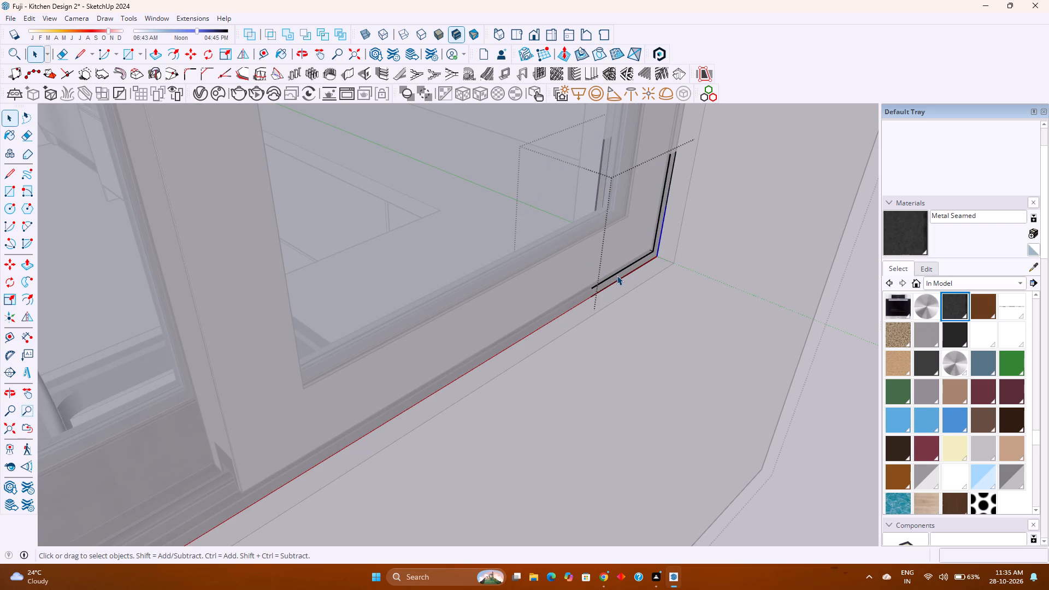
key(ctrl+a)
click(893, 231)
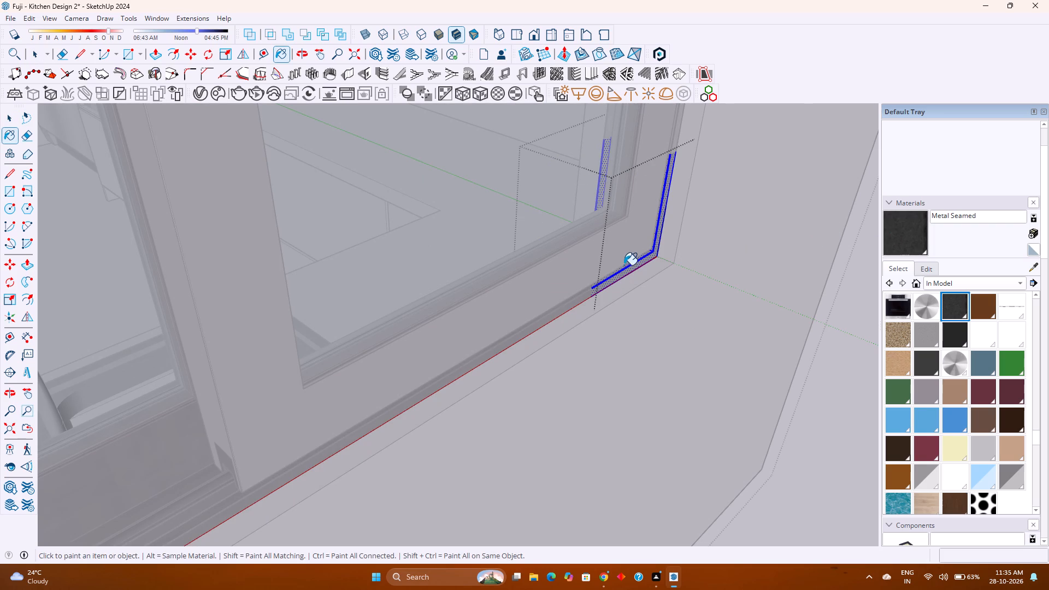
click(628, 269)
key(space)
key(Escape)
Select all the pieces inside the FRAME component and explode them into loose geometry.
scroll(561, 302, down, 2)
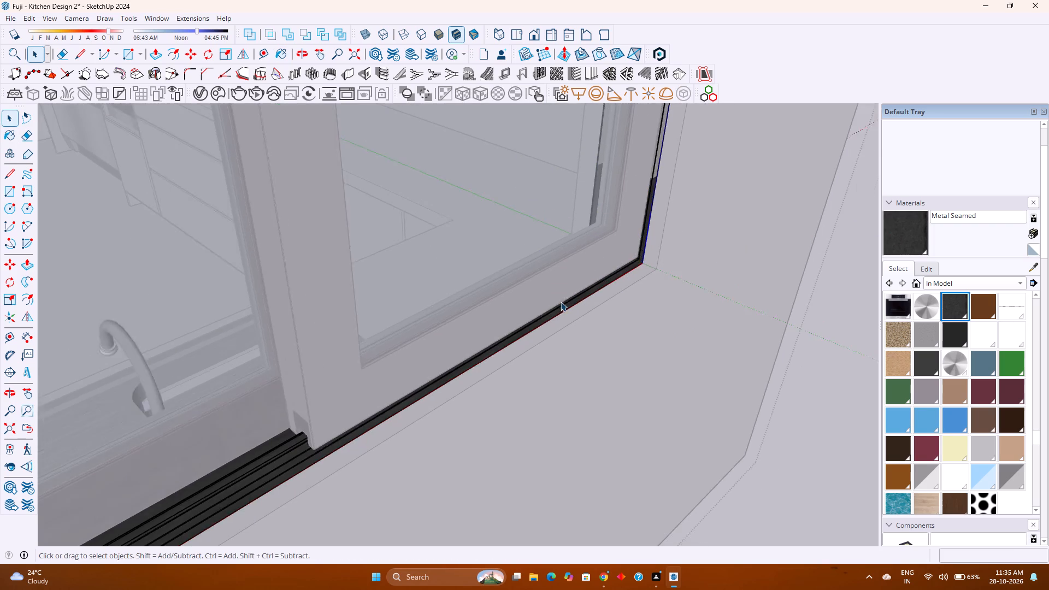
scroll(561, 302, down, 6)
scroll(452, 373, down, 3)
shift+middle_drag(320, 420, 366, 370)
shift+middle_click(366, 370)
middle_drag(402, 381, 390, 388)
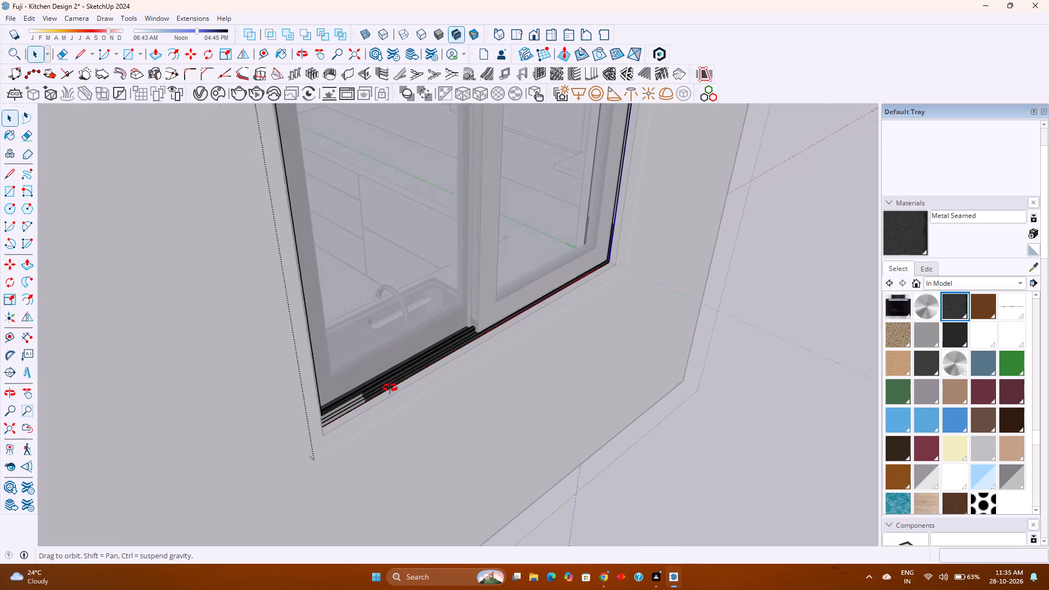
middle_drag(390, 388, 258, 411)
shift+middle_drag(216, 396, 376, 454)
shift+middle_click(376, 454)
scroll(322, 429, up, 1)
click(311, 435)
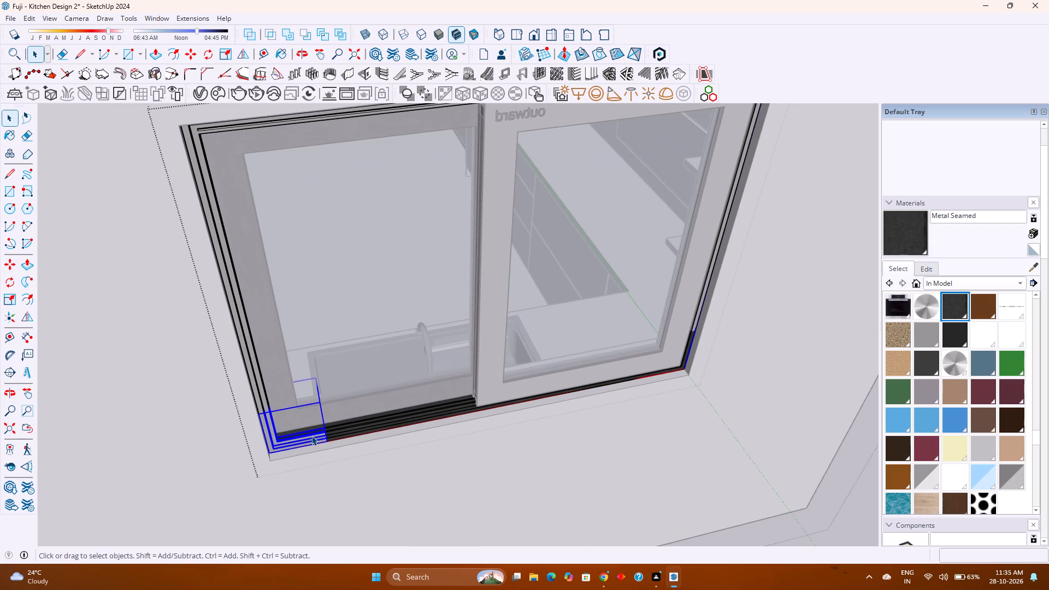
key(ctrl+a)
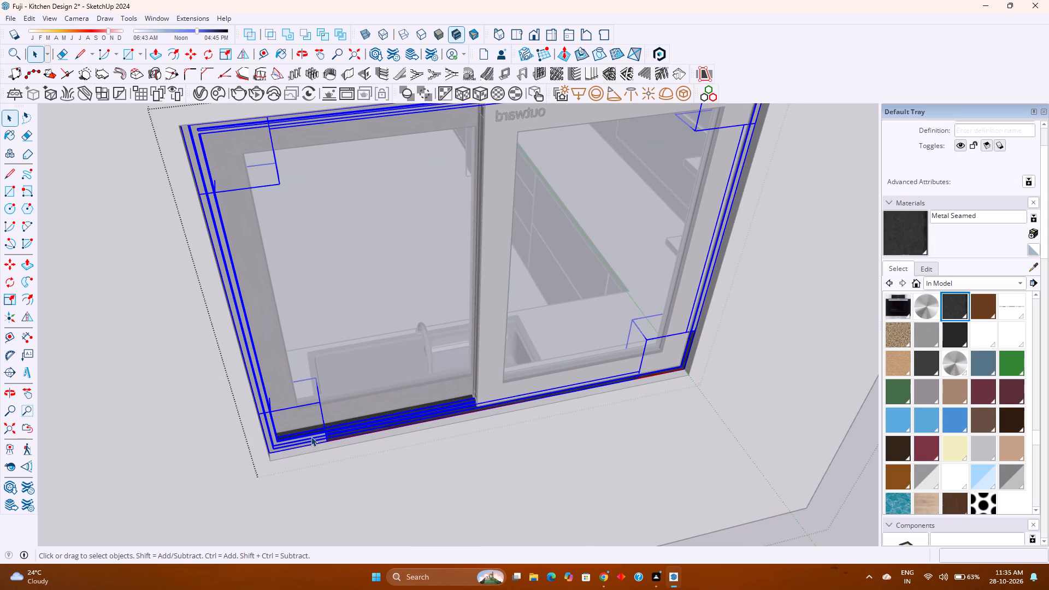
right_click(311, 436)
click(346, 287)
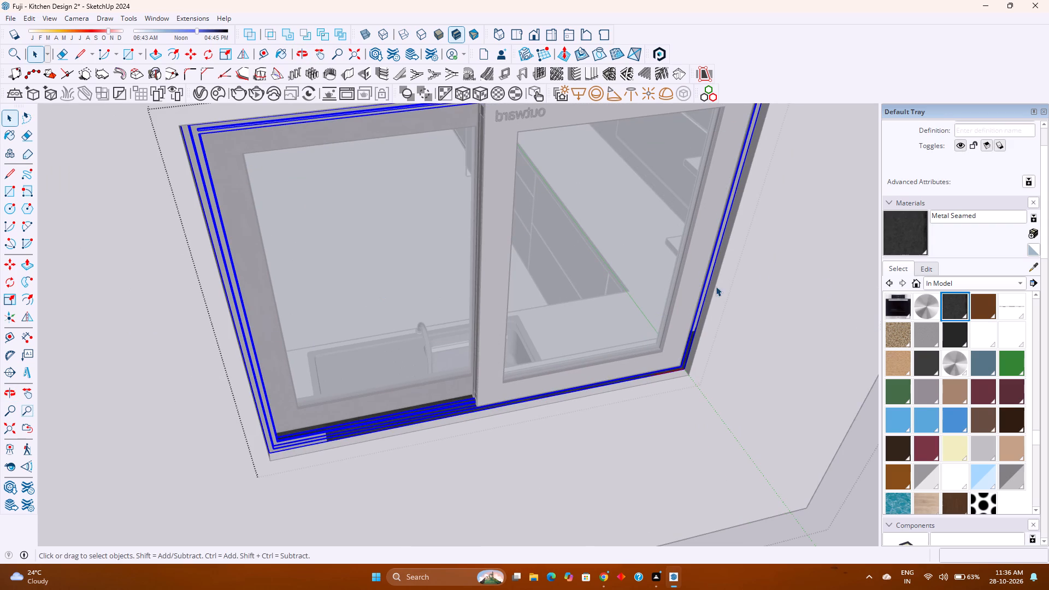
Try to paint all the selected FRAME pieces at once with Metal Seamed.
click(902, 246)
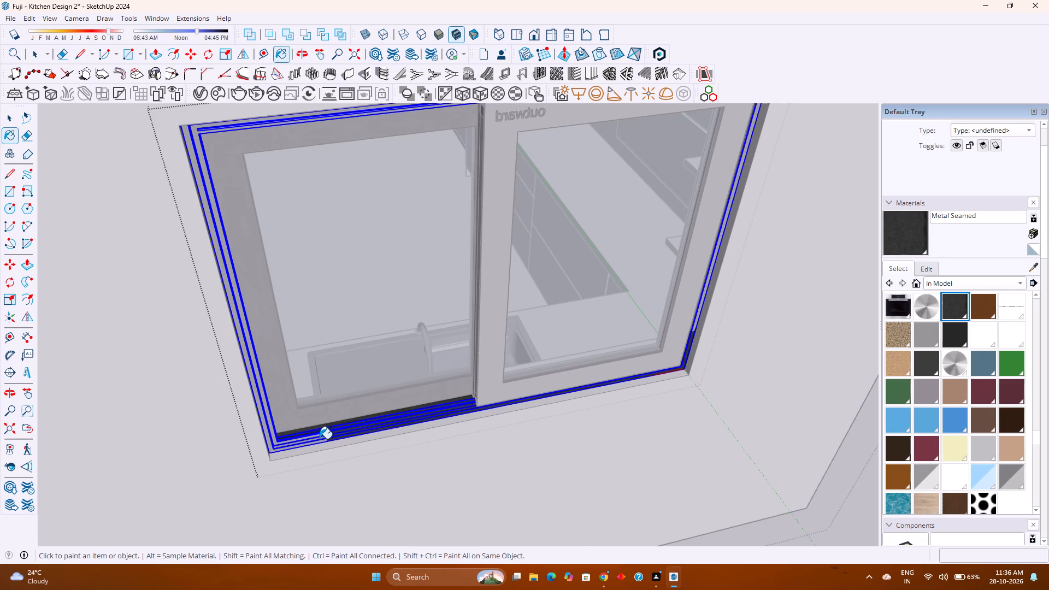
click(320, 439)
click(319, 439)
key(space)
Open the FRAME's lower corner piece at the end farthest from the "outward" panel and paint all its faces with Metal Seamed.
double_click(313, 439)
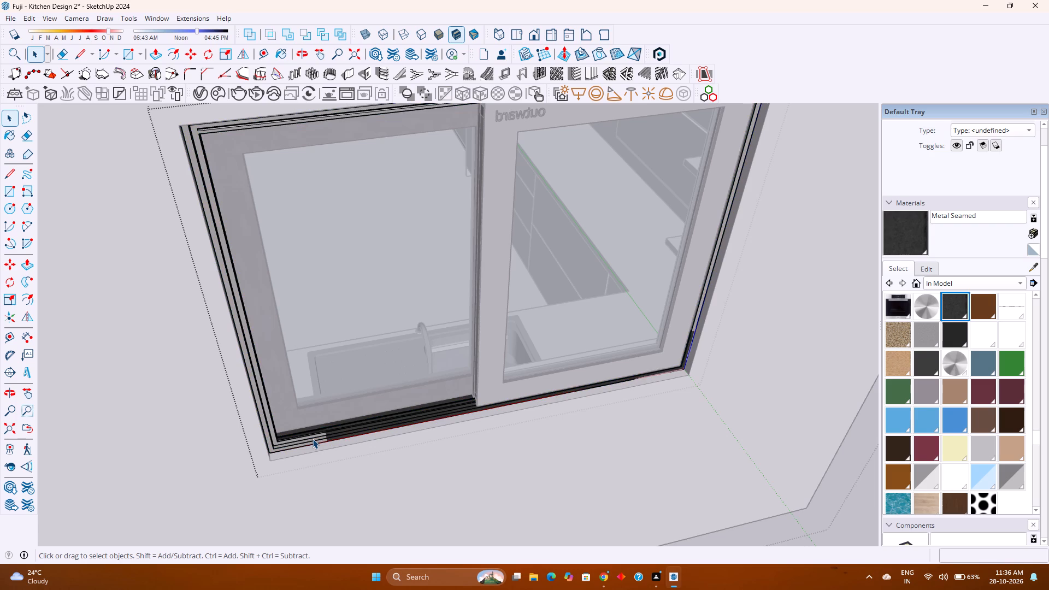
double_click(313, 439)
key(ctrl+a)
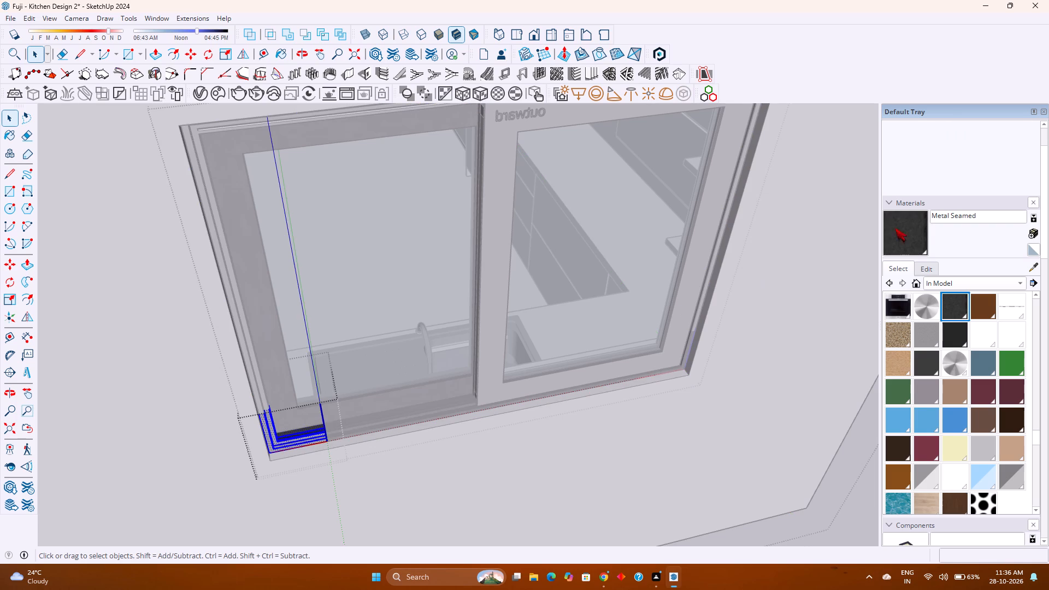
click(909, 233)
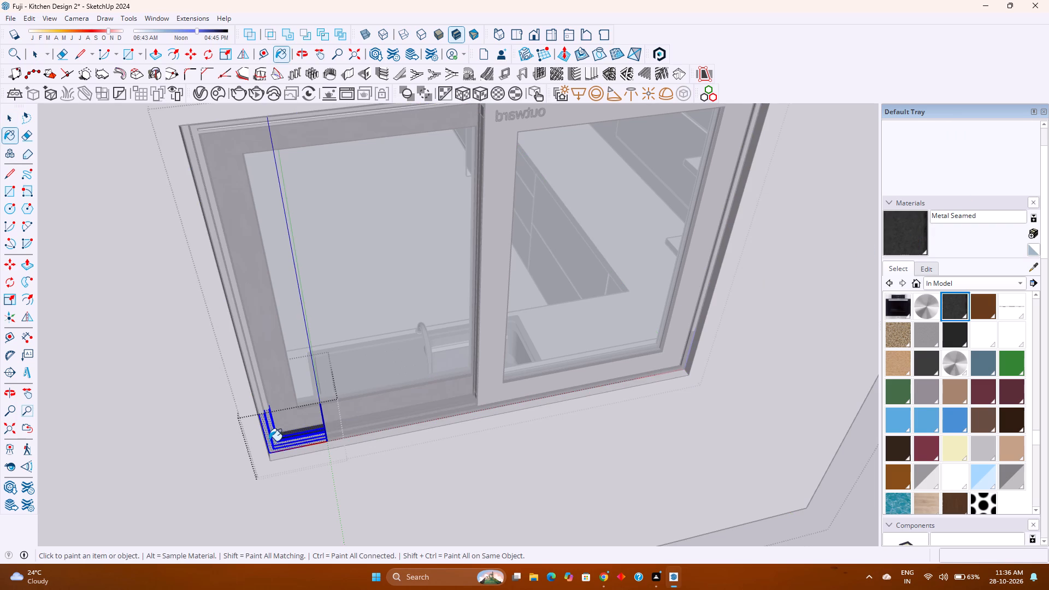
click(269, 440)
key(space)
key(Escape)
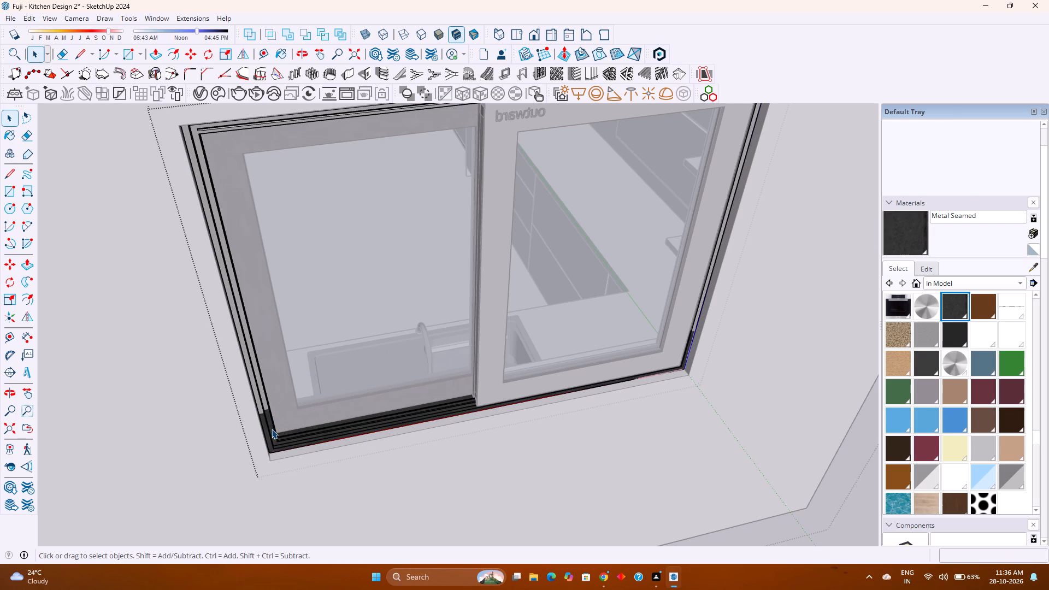
Open the FRAME's vertical side piece above that painted corner and paint all its faces with Metal Seamed.
double_click(261, 398)
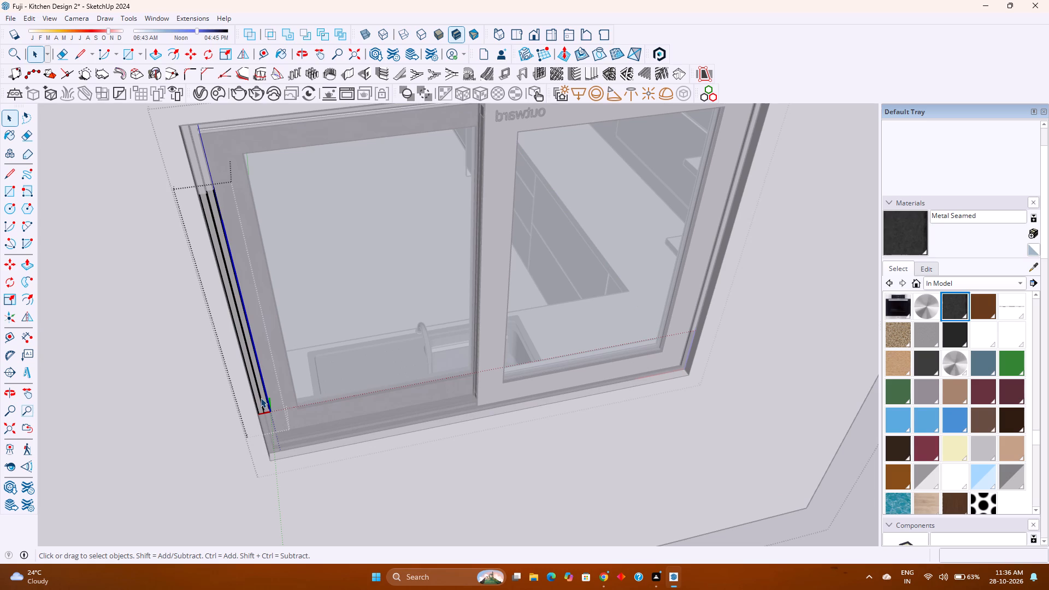
click(261, 398)
key(ctrl+a)
click(905, 232)
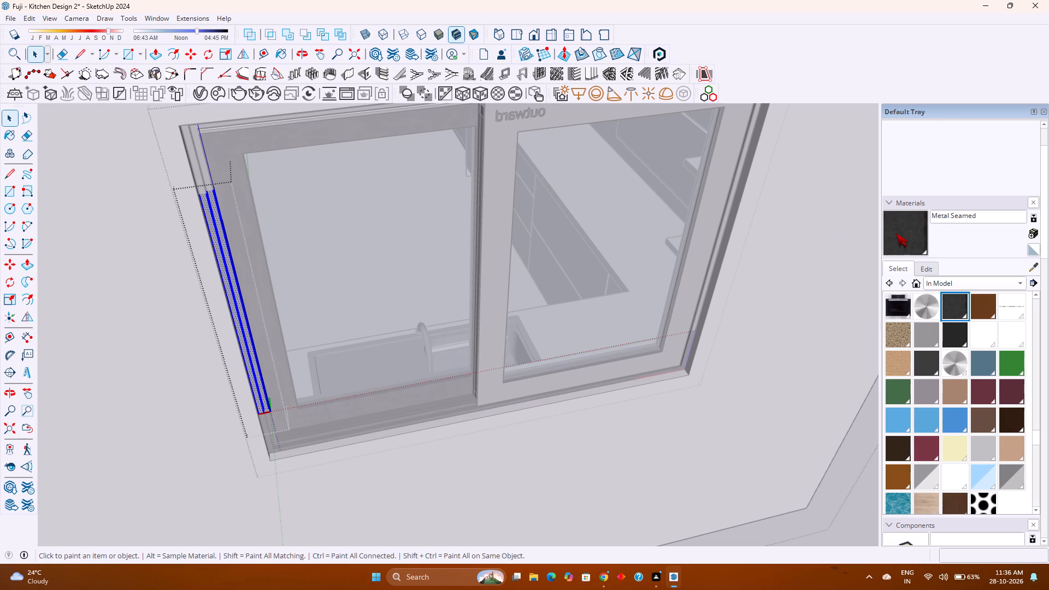
click(228, 269)
key(space)
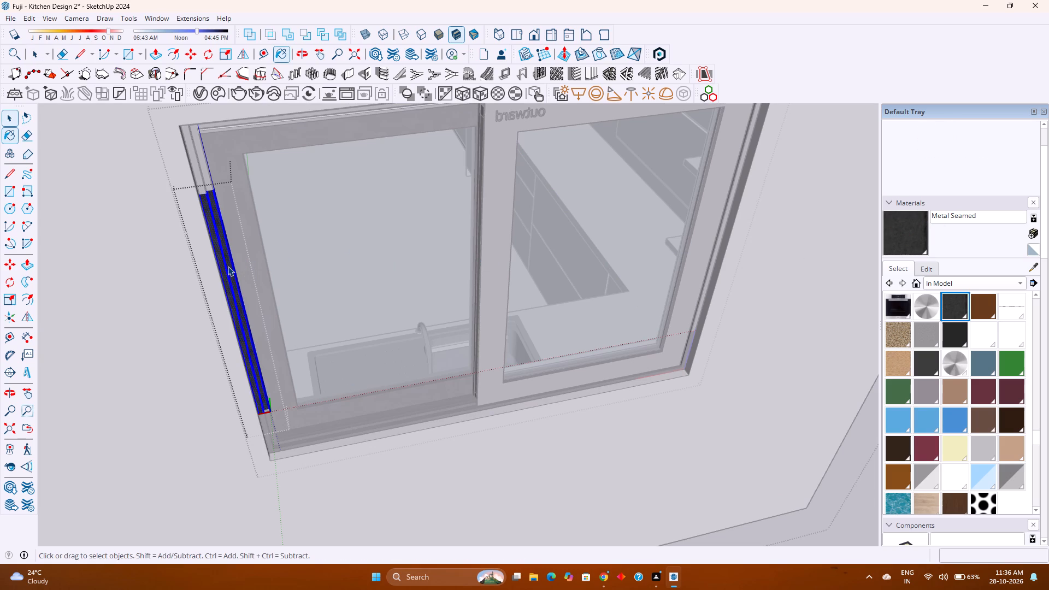
key(Escape)
Open the FRAME's upper corner piece above the painted vertical side and paint all its faces with Metal Seamed.
shift+middle_drag(238, 257, 320, 340)
click(297, 271)
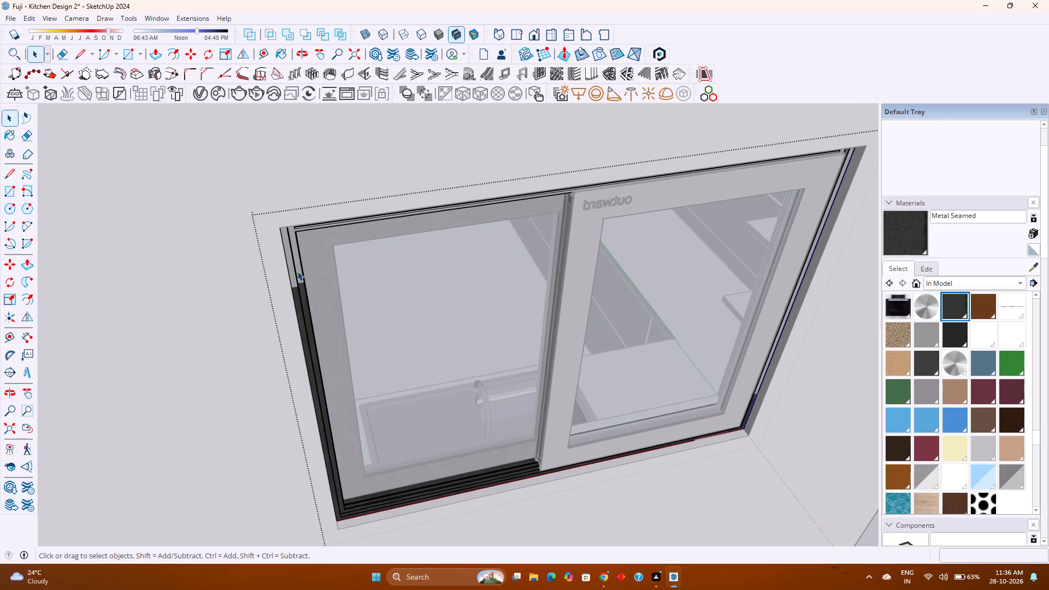
click(917, 237)
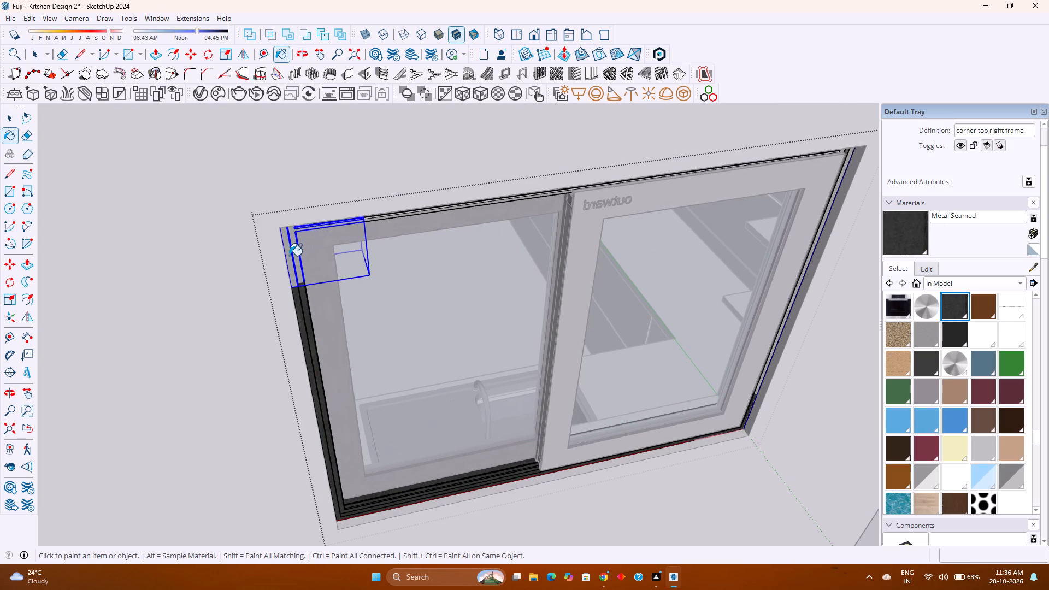
triple_click(289, 256)
scroll(294, 267, up, 3)
shift+middle_drag(353, 289, 412, 370)
shift+middle_click(412, 370)
middle_drag(407, 371, 304, 300)
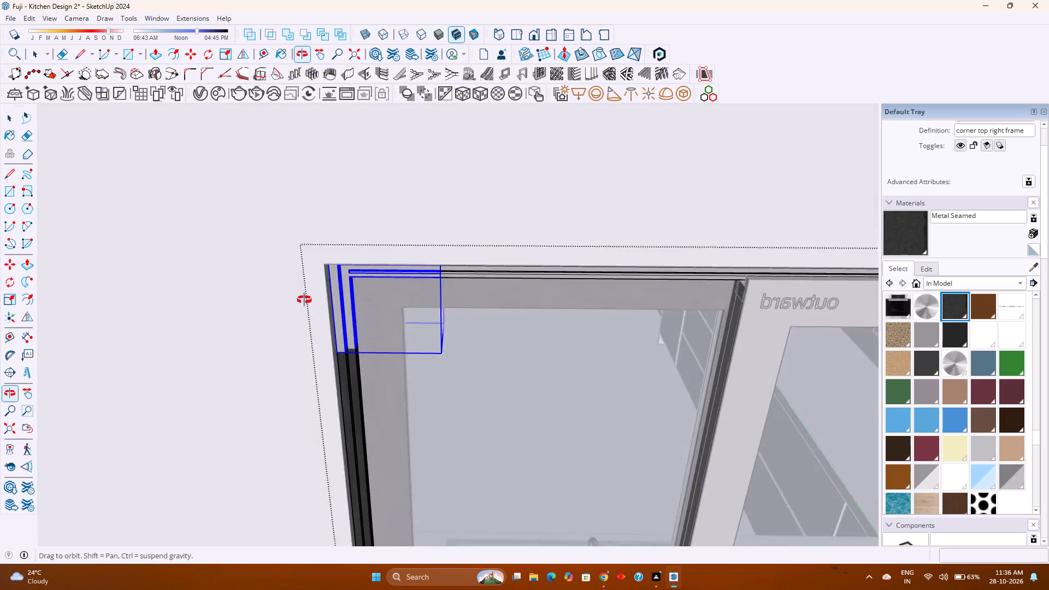
middle_drag(304, 300, 282, 276)
middle_click(282, 276)
scroll(354, 279, up, 2)
key(space)
double_click(333, 279)
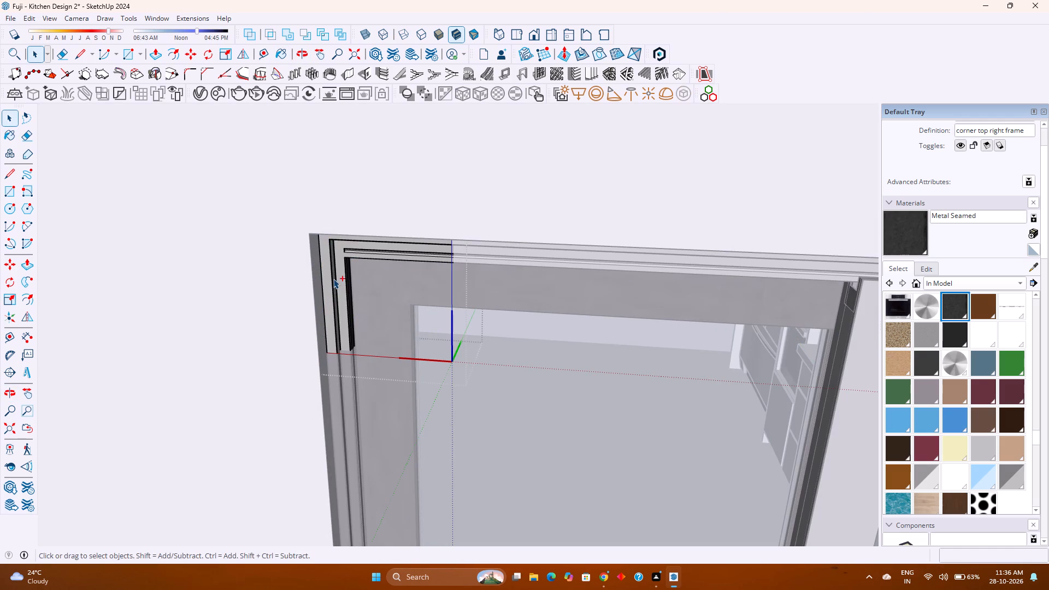
key(ctrl+a)
click(903, 237)
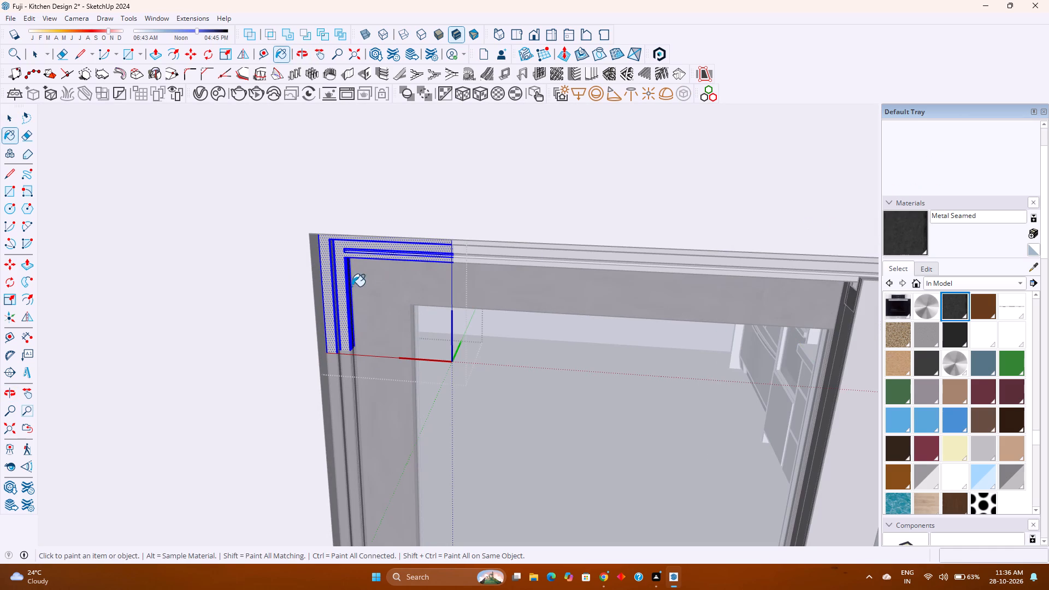
click(341, 280)
key(space)
key(Escape)
Open the FRAME's long horizontal top piece between the upper corners and paint all its faces with Metal Seamed.
scroll(361, 287, down, 1)
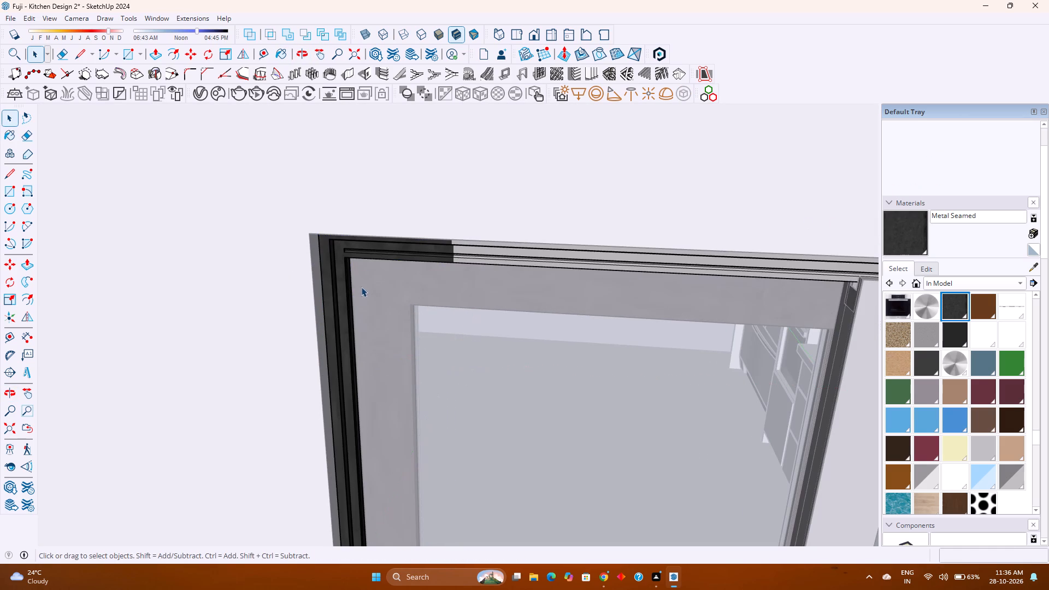
shift+middle_drag(531, 319, 392, 374)
shift+middle_click(392, 374)
middle_drag(385, 375, 474, 275)
middle_click(474, 275)
scroll(416, 317, up, 4)
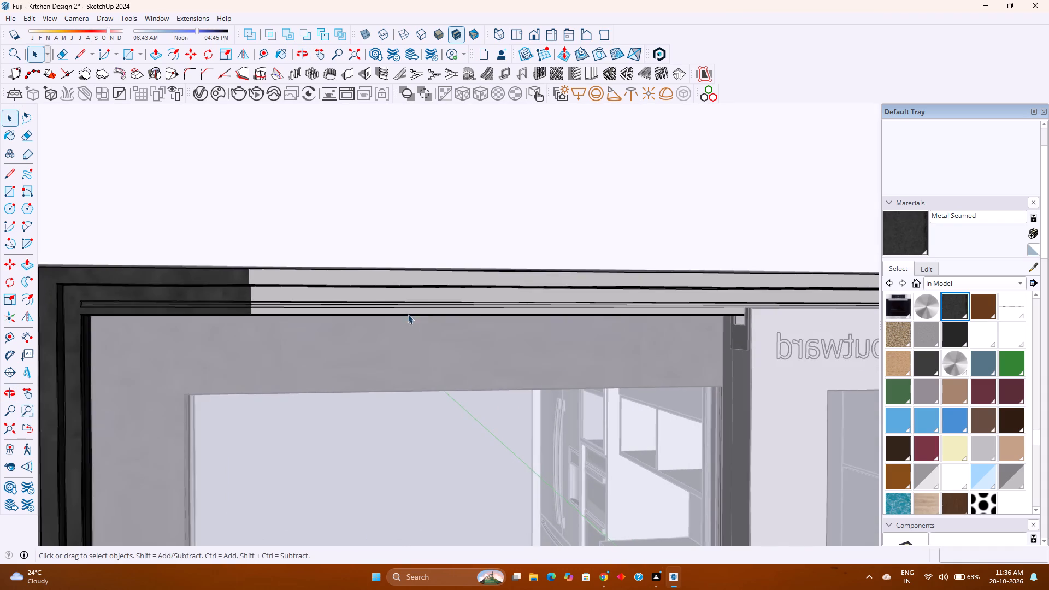
scroll(372, 292, up, 1)
double_click(370, 285)
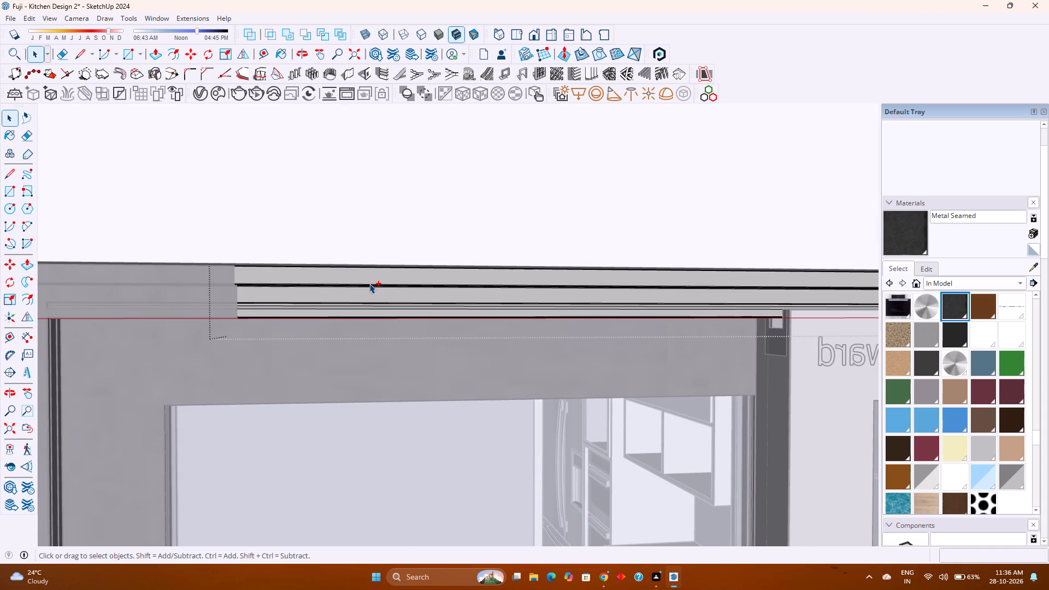
key(ctrl+a)
click(906, 233)
click(443, 297)
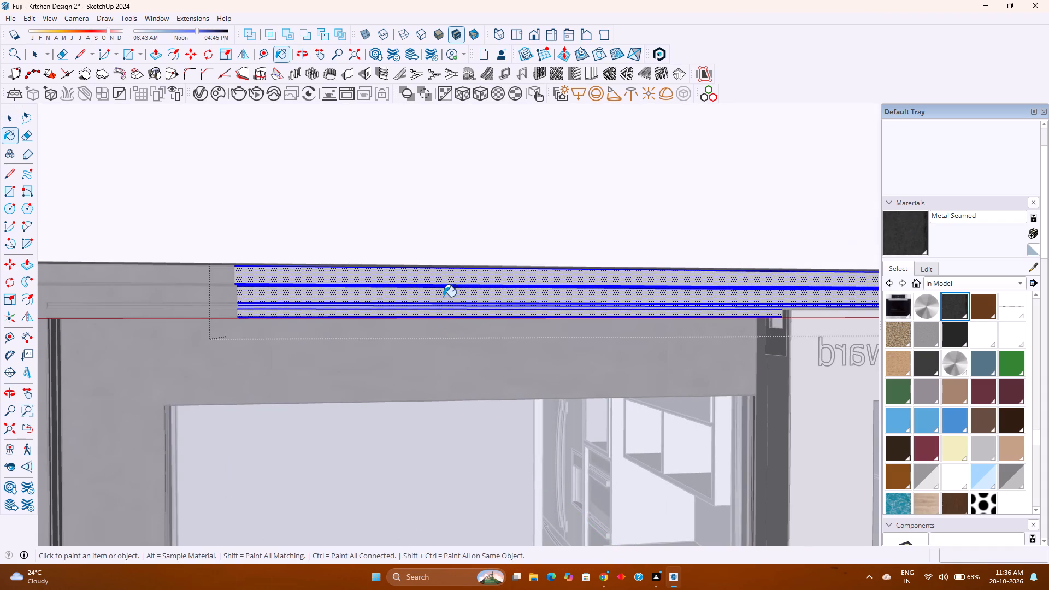
key(space)
key(Escape)
Open the FRAME's other upper corner piece, above the "outward" panel, and paint all its faces with Metal Seamed.
scroll(414, 312, down, 8)
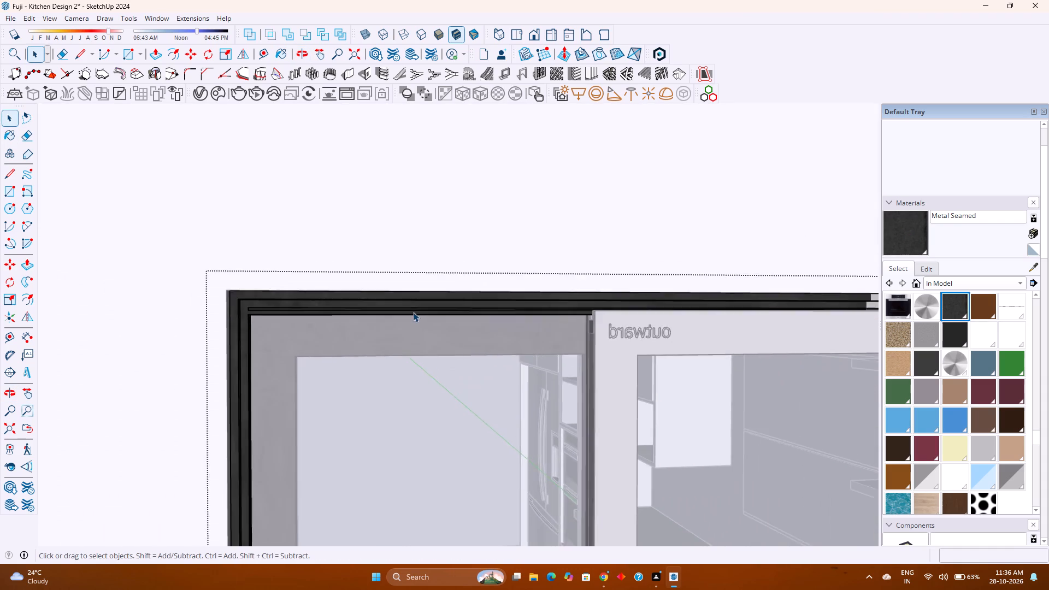
scroll(413, 312, down, 4)
shift+middle_drag(520, 327, 328, 370)
shift+middle_click(328, 370)
shift+scroll(328, 370, up, 4)
double_click(637, 329)
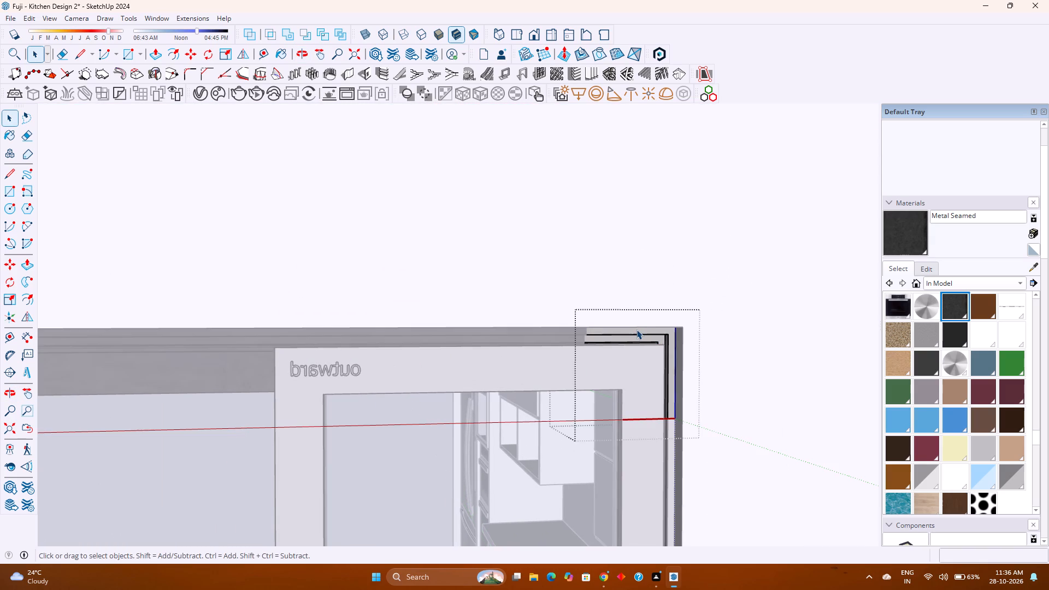
key(ctrl+a)
click(906, 244)
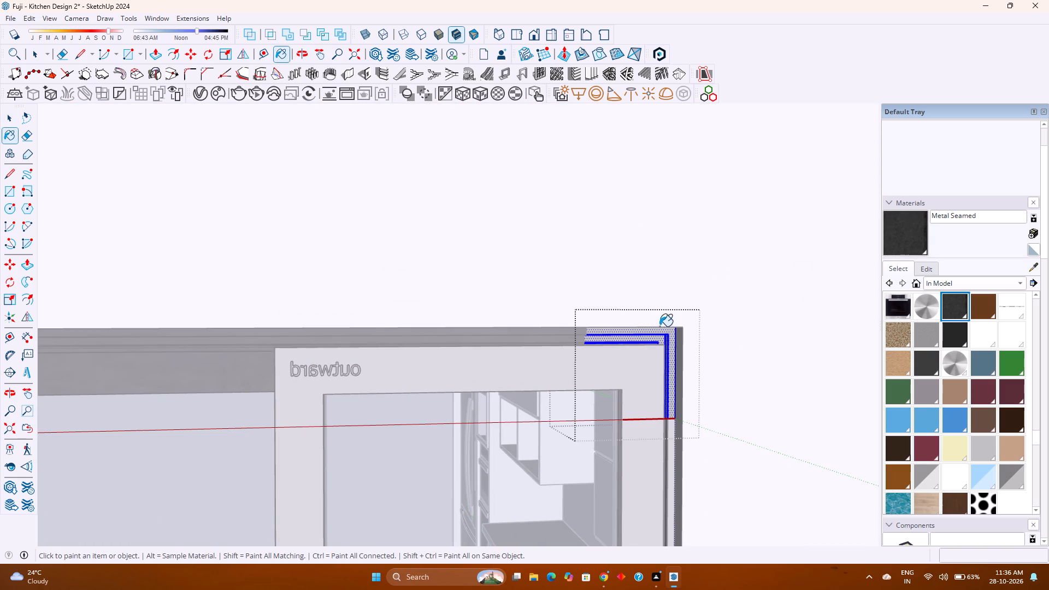
click(663, 335)
key(space)
key(Escape)
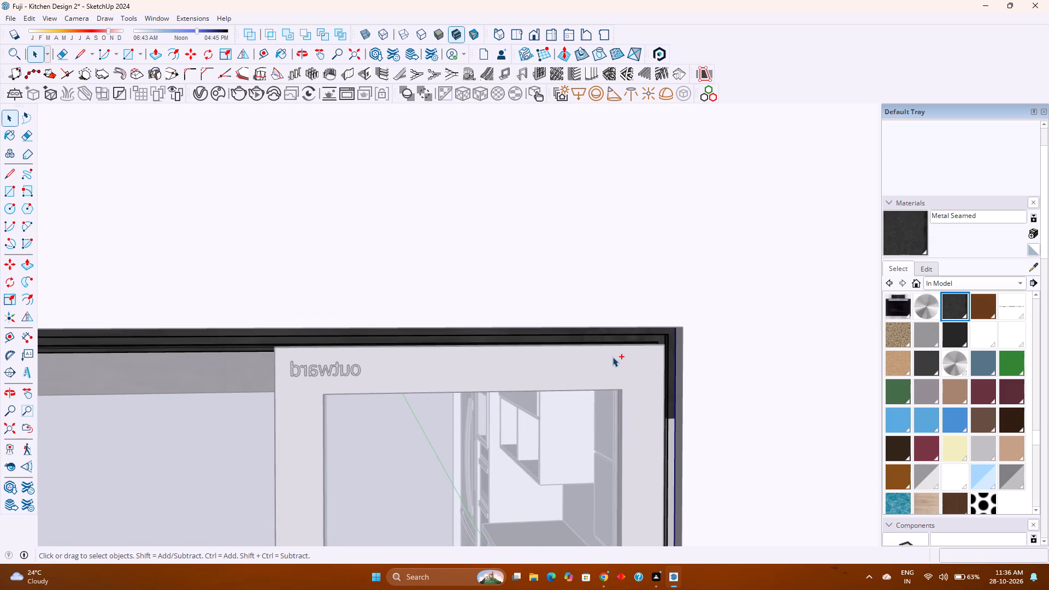
Open the FRAME's vertical side piece beside the "outward" panel and paint all its faces with Metal Seamed.
scroll(610, 357, down, 9)
scroll(642, 410, up, 6)
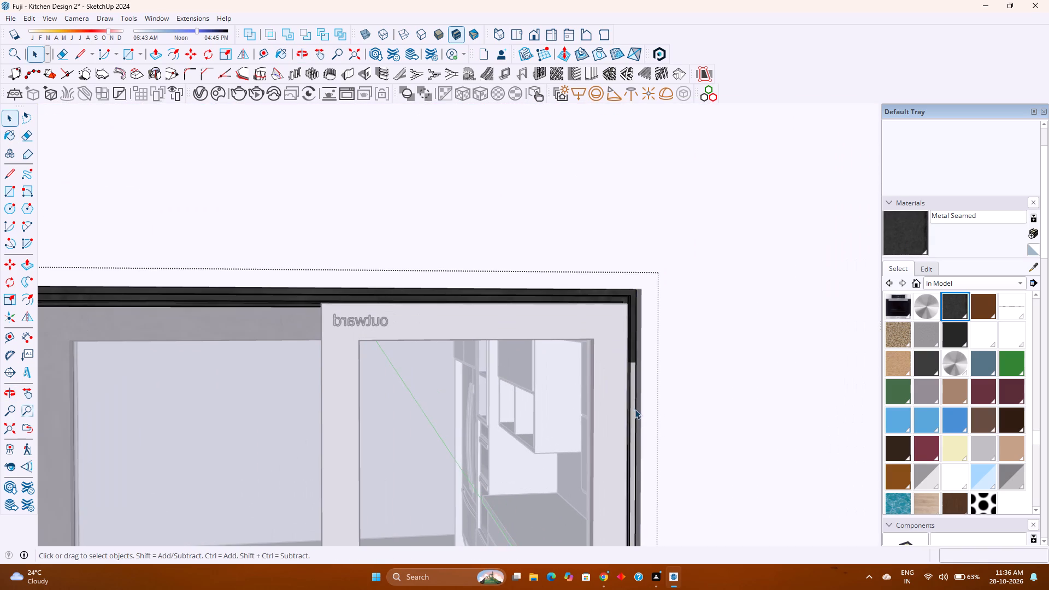
double_click(632, 395)
scroll(633, 394, up, 3)
key(ctrl+a)
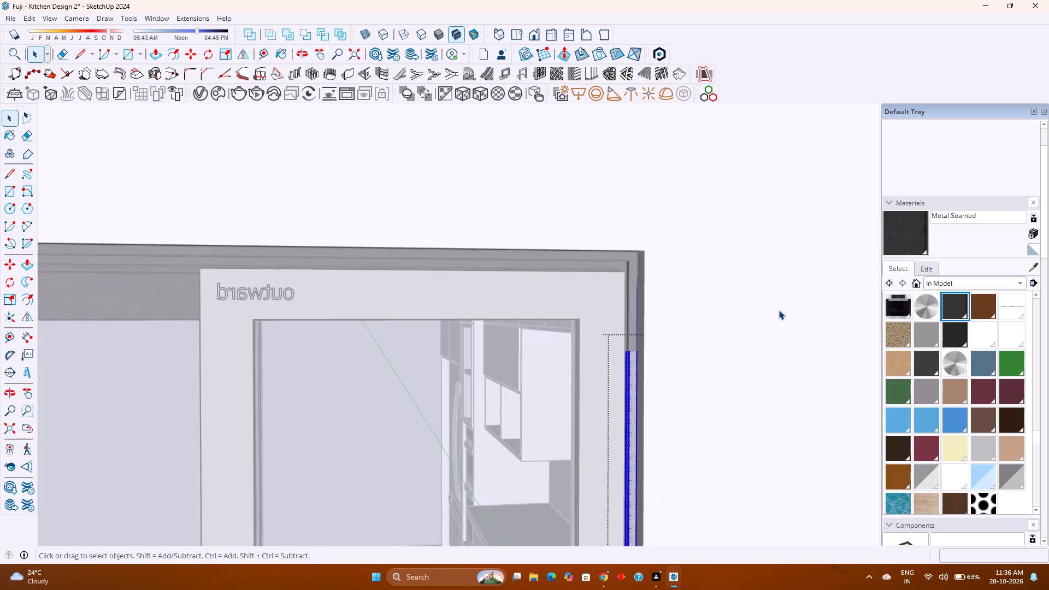
click(900, 241)
click(631, 385)
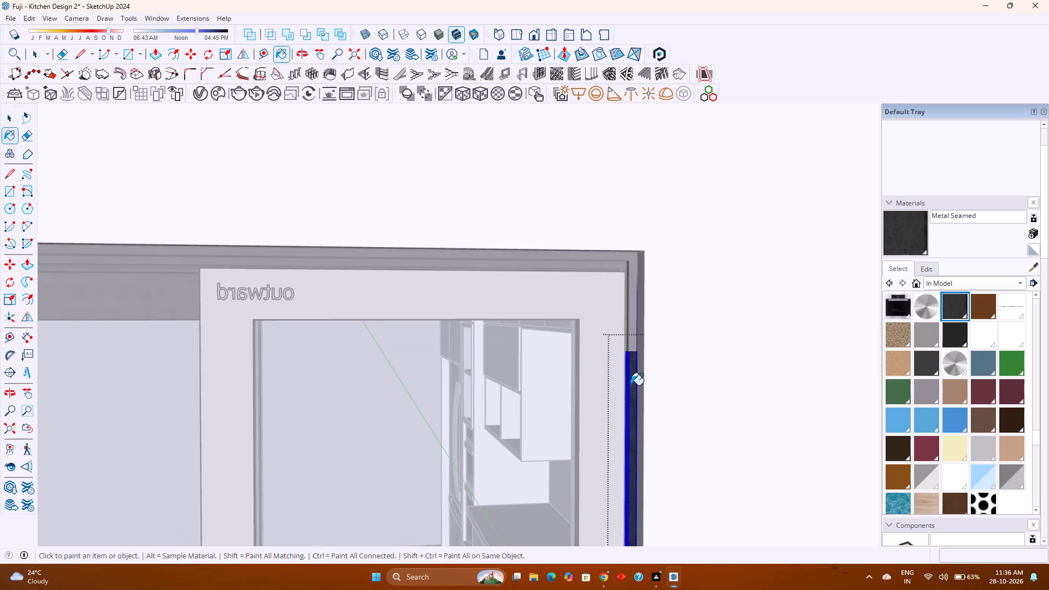
key(space)
key(Escape)
Save the kitchen model.
scroll(592, 373, down, 9)
shift+middle_drag(526, 413, 516, 331)
shift+middle_click(516, 331)
scroll(524, 313, down, 3)
key(ctrl+s)
Leave the FRAME component and open the unpainted sliding panel marked "outward".
scroll(538, 477, up, 2)
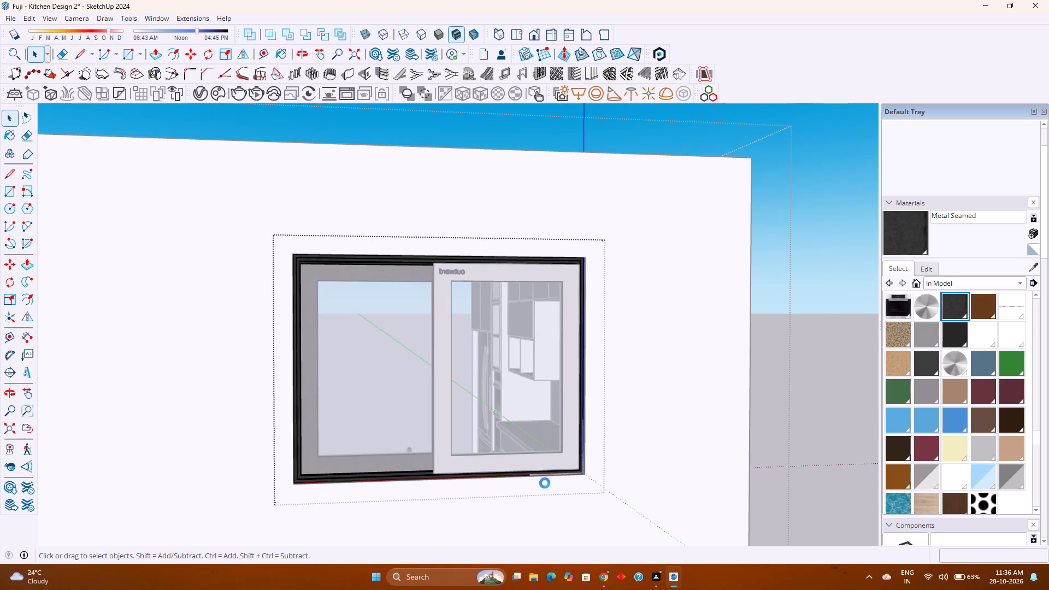
scroll(545, 483, up, 9)
middle_drag(506, 480, 705, 536)
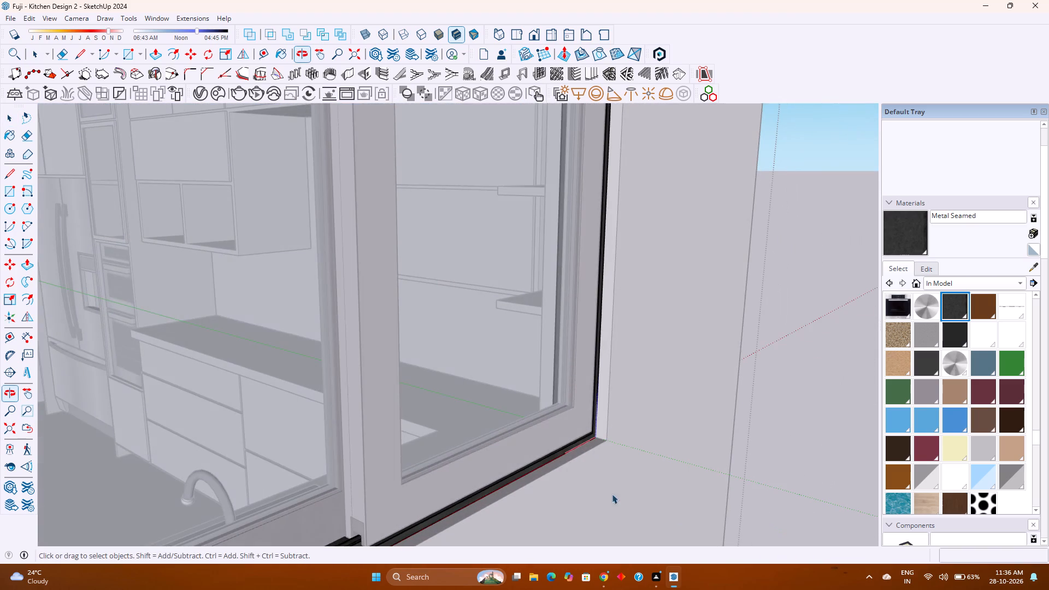
scroll(438, 452, down, 3)
key(Escape)
scroll(433, 449, down, 4)
scroll(433, 449, up, 1)
scroll(433, 449, down, 4)
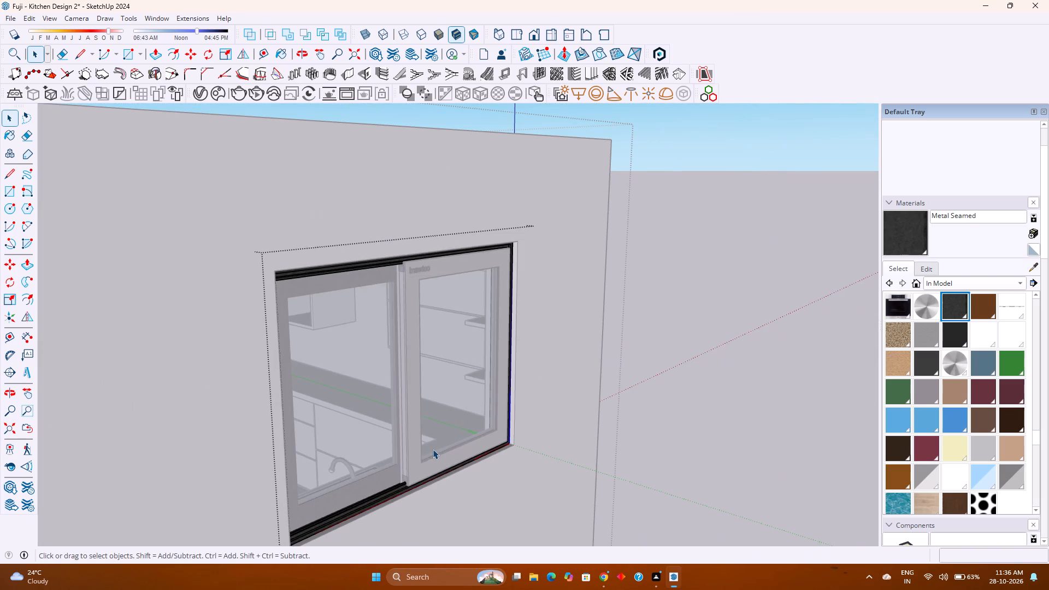
key(Escape)
click(439, 463)
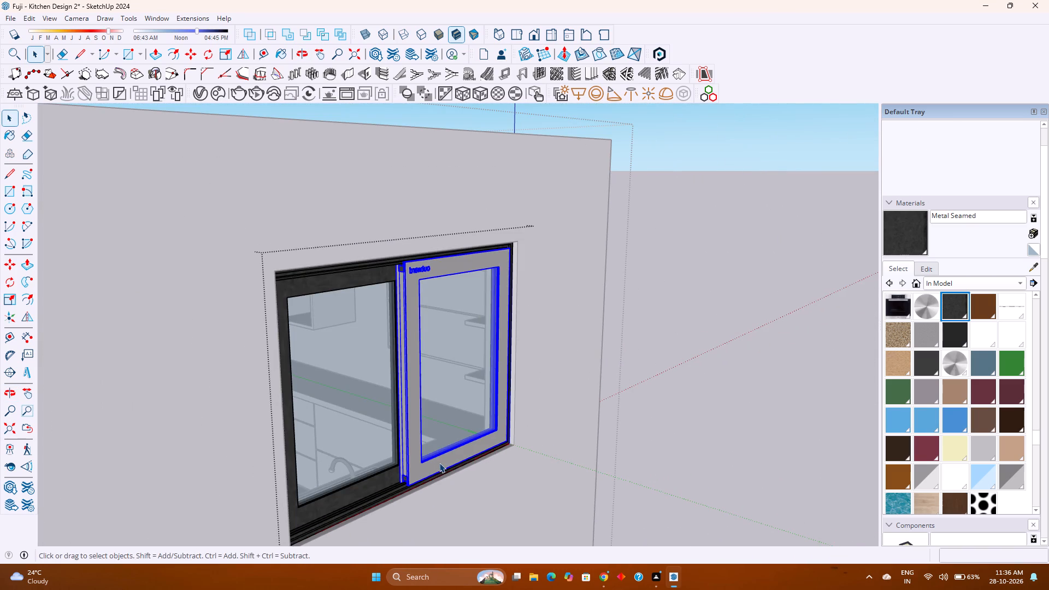
double_click(439, 463)
click(439, 463)
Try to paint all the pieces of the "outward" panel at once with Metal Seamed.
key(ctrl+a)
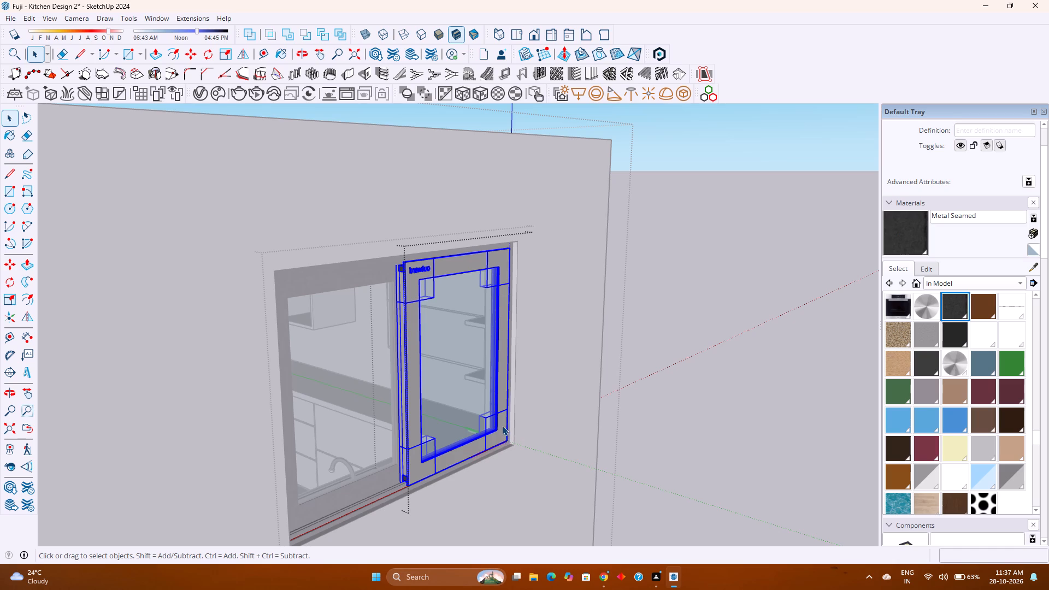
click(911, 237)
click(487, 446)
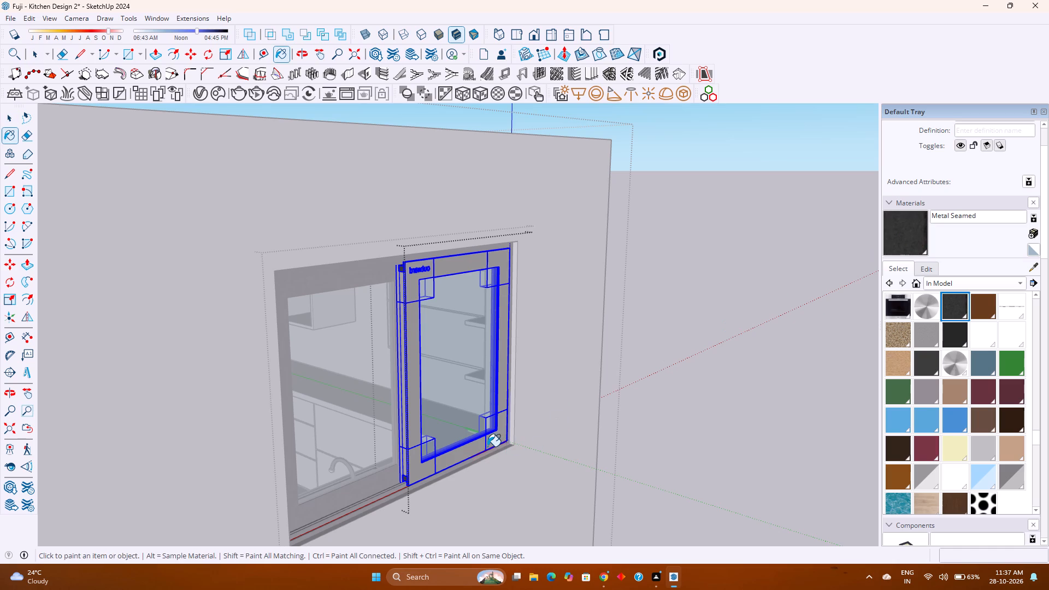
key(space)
Open the "outward" panel's lower outer corner piece and paint all its faces with Metal Seamed.
double_click(486, 442)
key(ctrl+a)
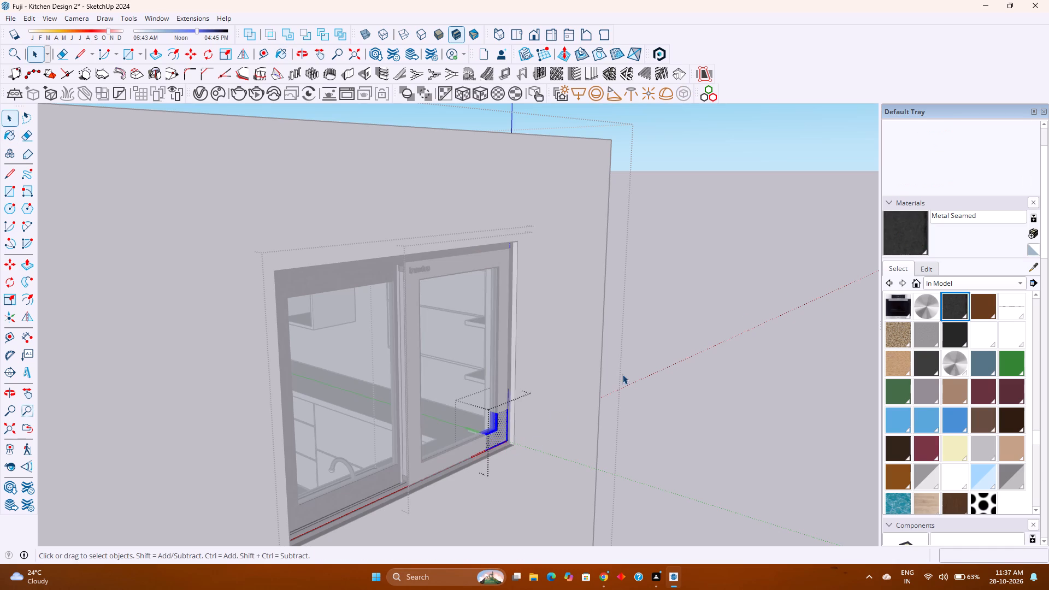
click(936, 221)
click(907, 242)
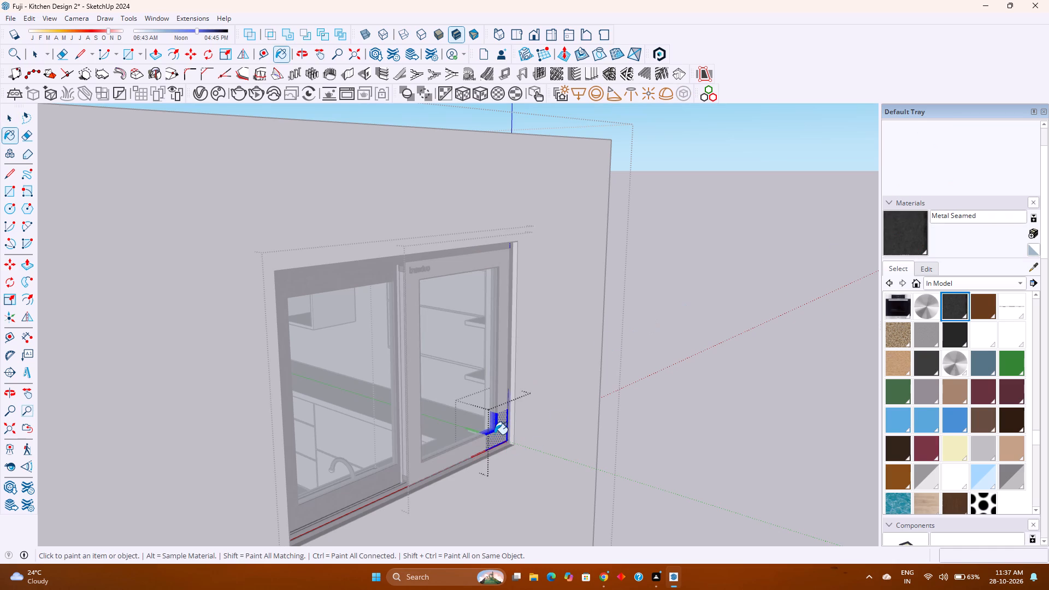
click(494, 434)
click(497, 438)
key(space)
scroll(494, 432, up, 4)
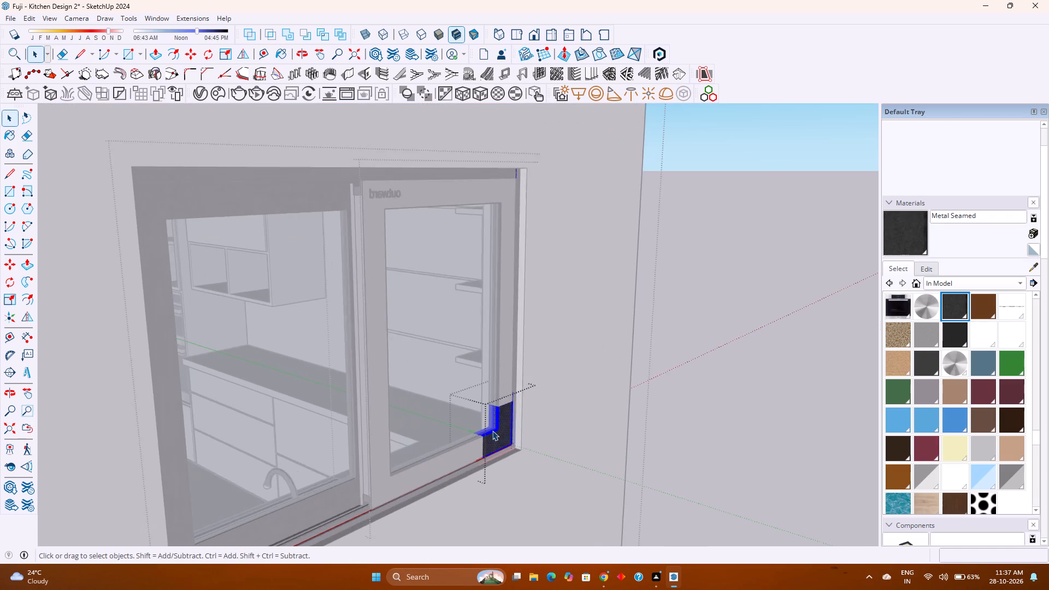
scroll(492, 430, up, 1)
key(Escape)
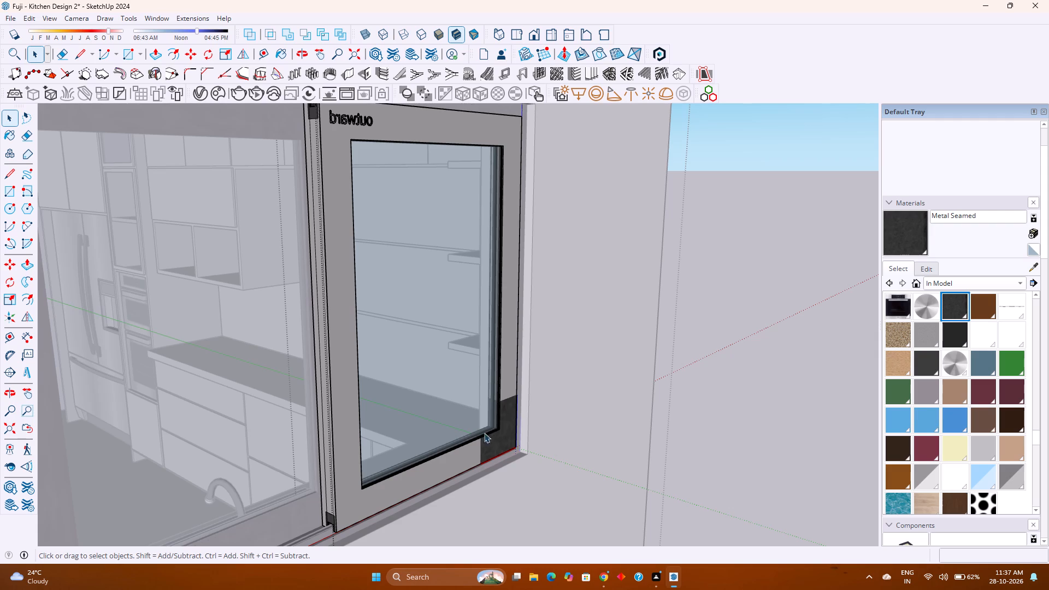
Open the "outward" panel's outer vertical stile and paint all its faces with Metal Seamed.
double_click(512, 358)
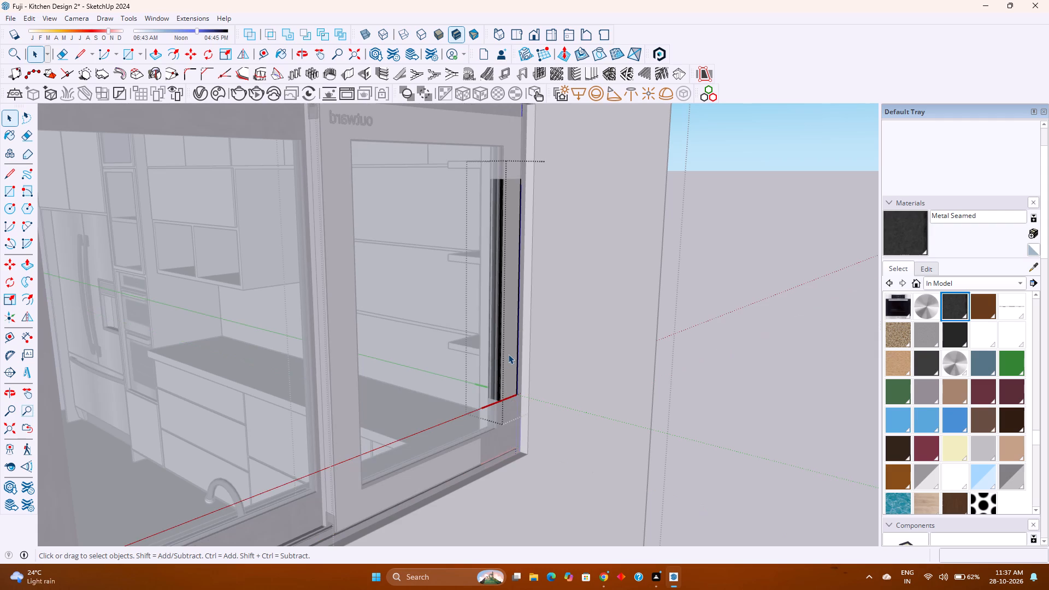
key(ctrl+a)
click(909, 221)
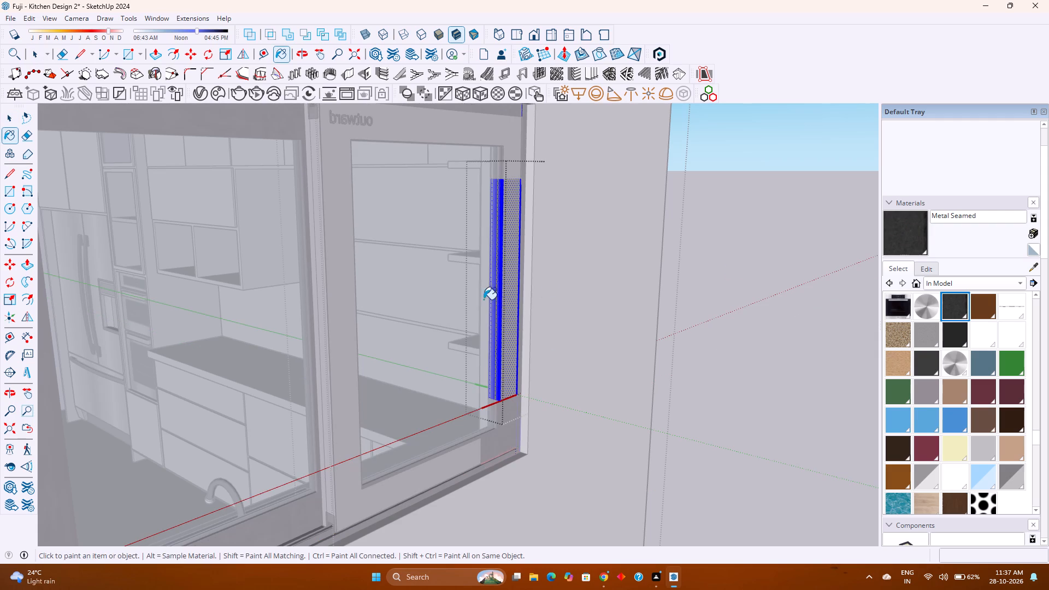
click(505, 285)
key(space)
key(Escape)
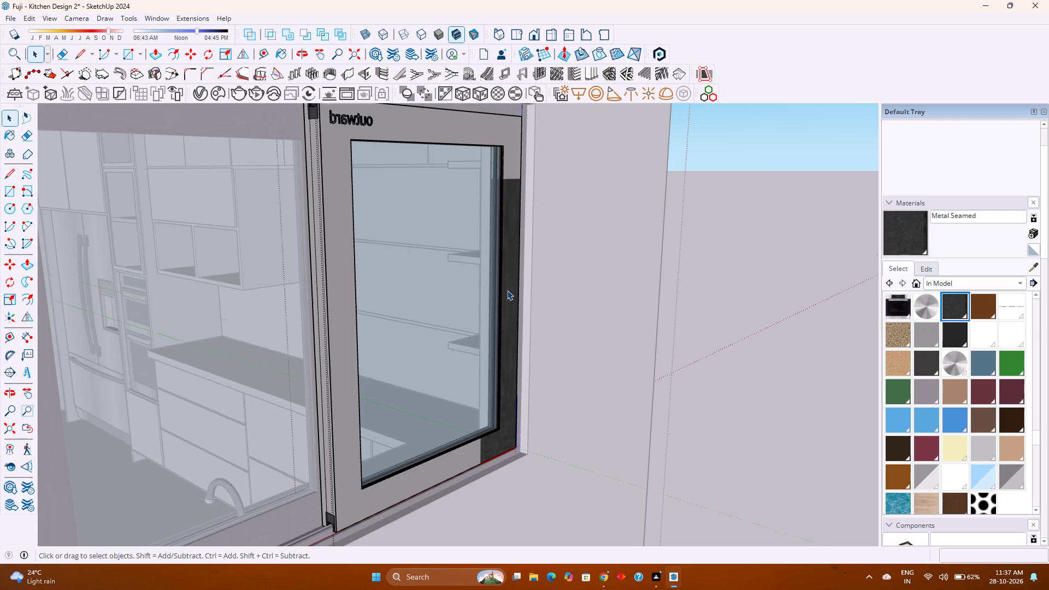
Open the "outward" panel's upper outer corner piece and paint all its faces with Metal Seamed.
double_click(514, 168)
key(ctrl+a)
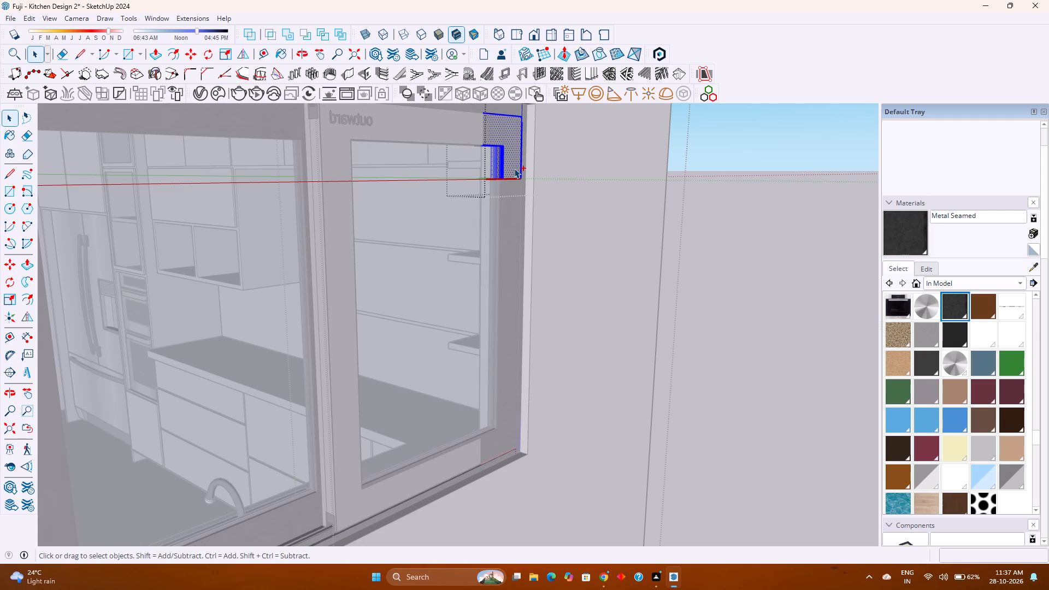
click(920, 231)
click(501, 137)
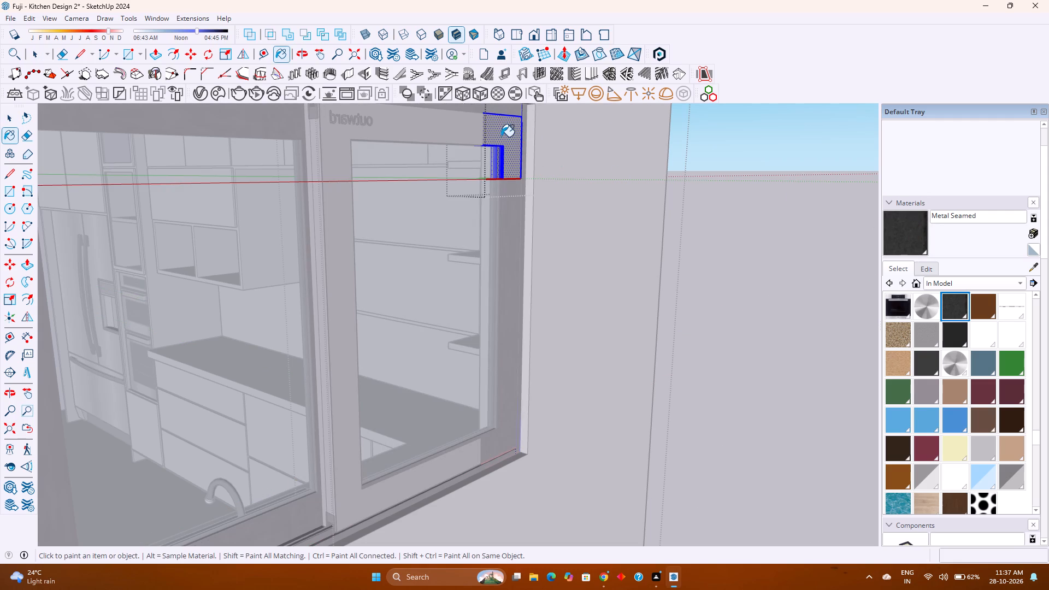
key(space)
key(Escape)
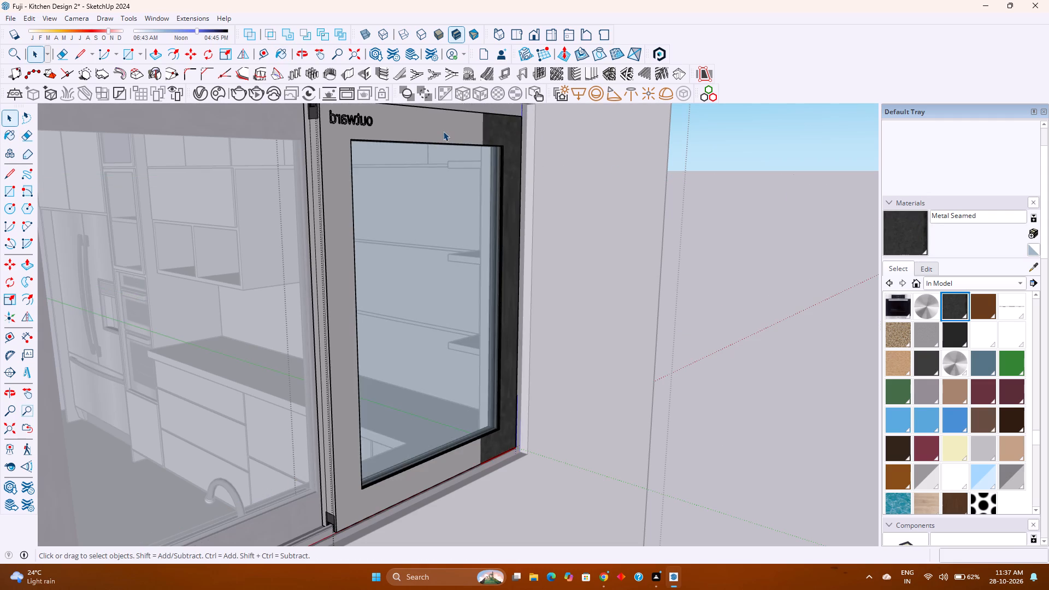
Open the "outward" panel's top rail and paint all its faces with Metal Seamed.
double_click(443, 131)
key(ctrl+a)
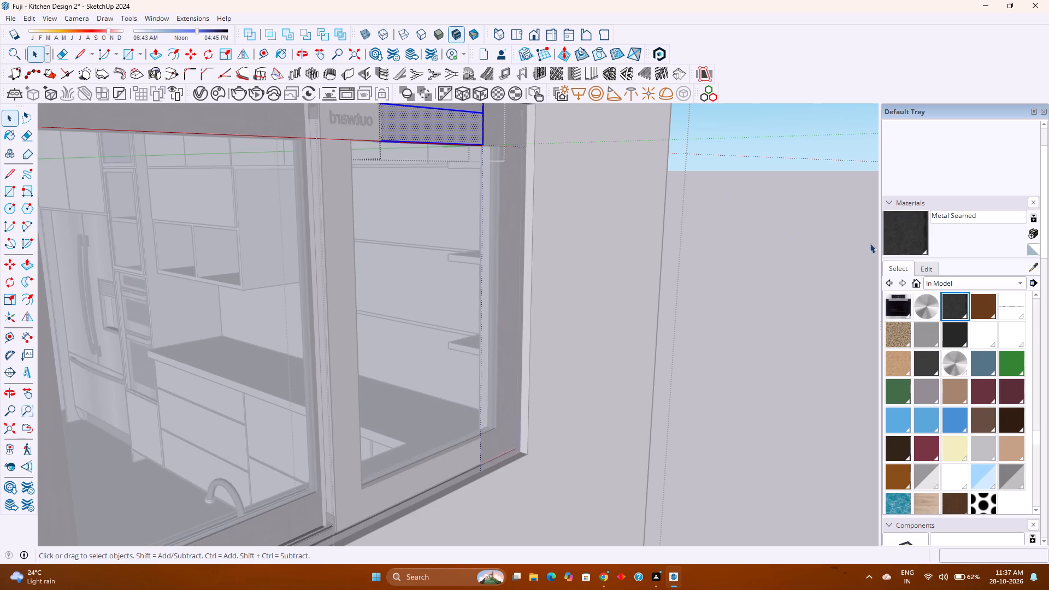
click(897, 239)
click(450, 131)
key(space)
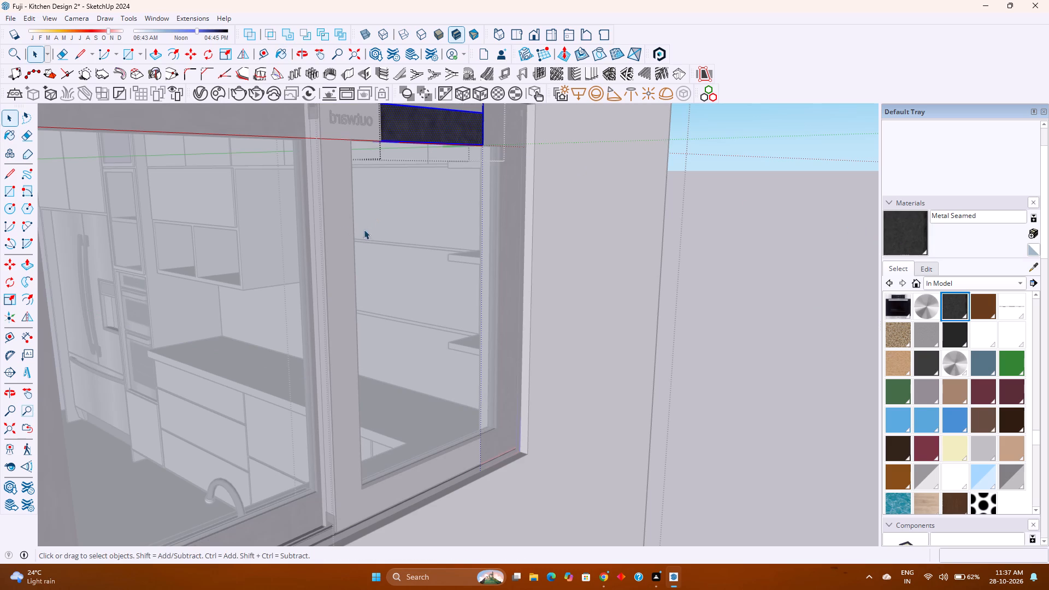
key(Escape)
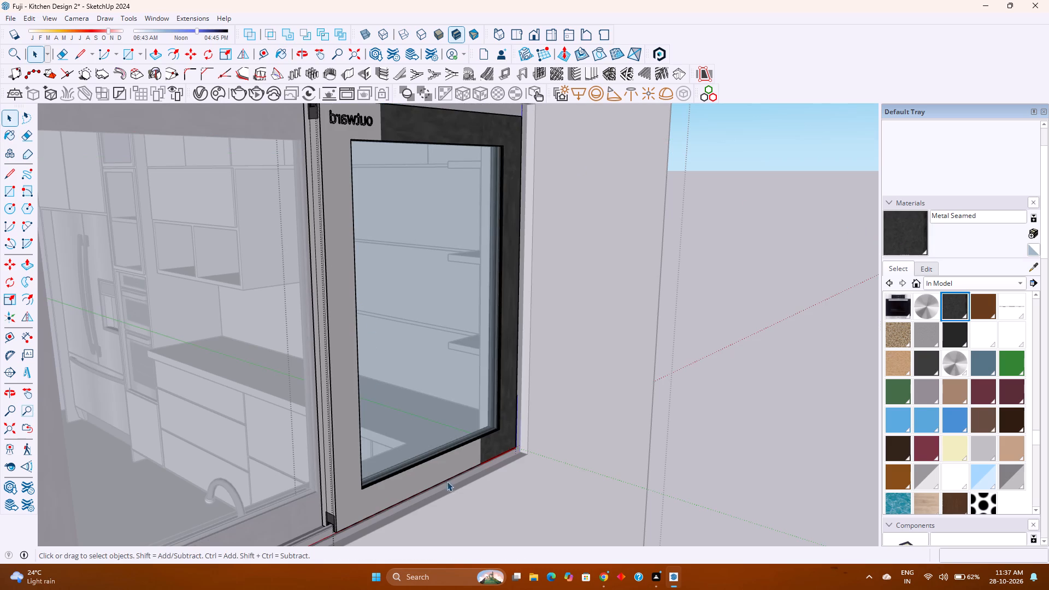
Open the "outward" panel's bottom rail and paint all its faces with Metal Seamed.
double_click(440, 474)
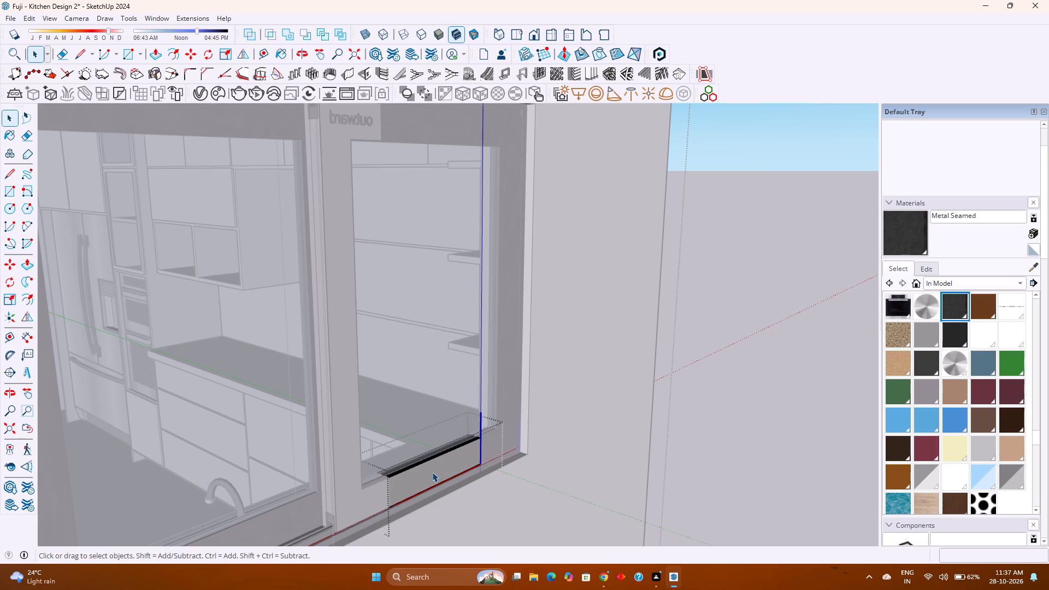
key(ctrl+a)
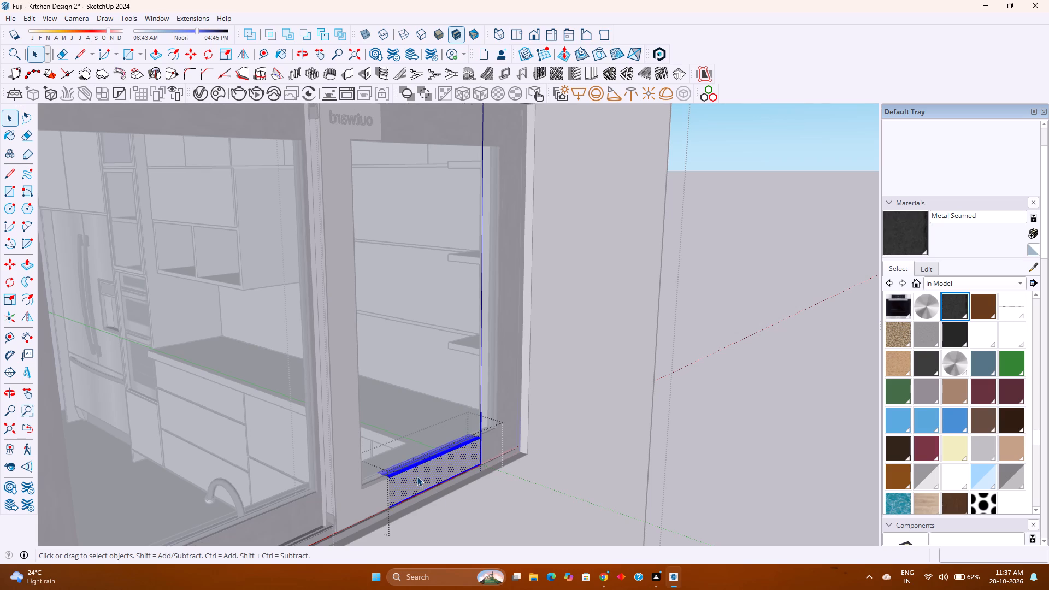
click(899, 245)
click(422, 479)
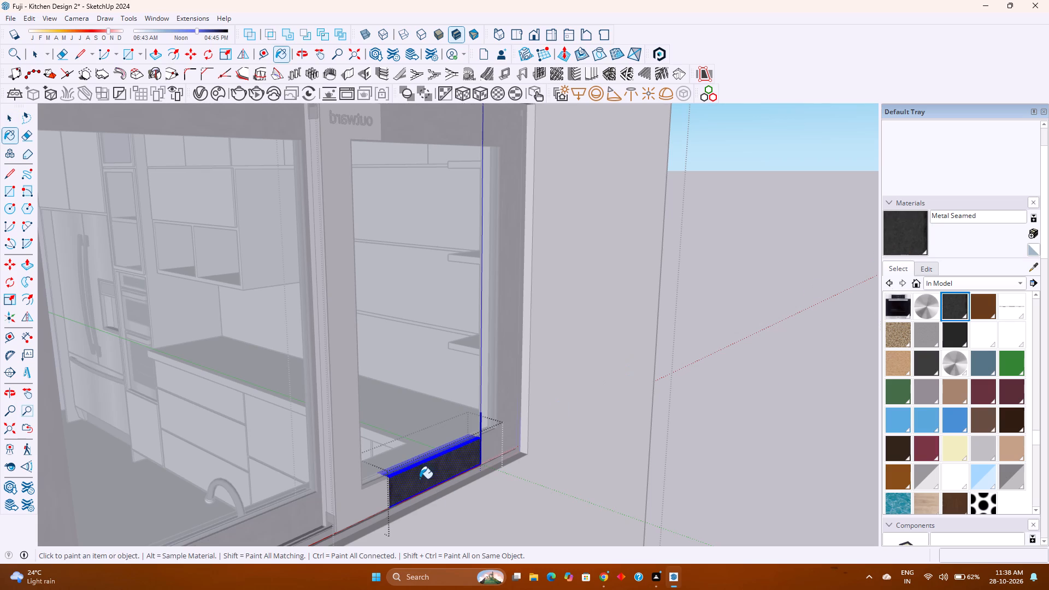
key(space)
key(Escape)
Open the "outward" panel's lower corner piece at the window's middle and paint all its faces with Metal Seamed.
scroll(426, 472, down, 3)
double_click(376, 497)
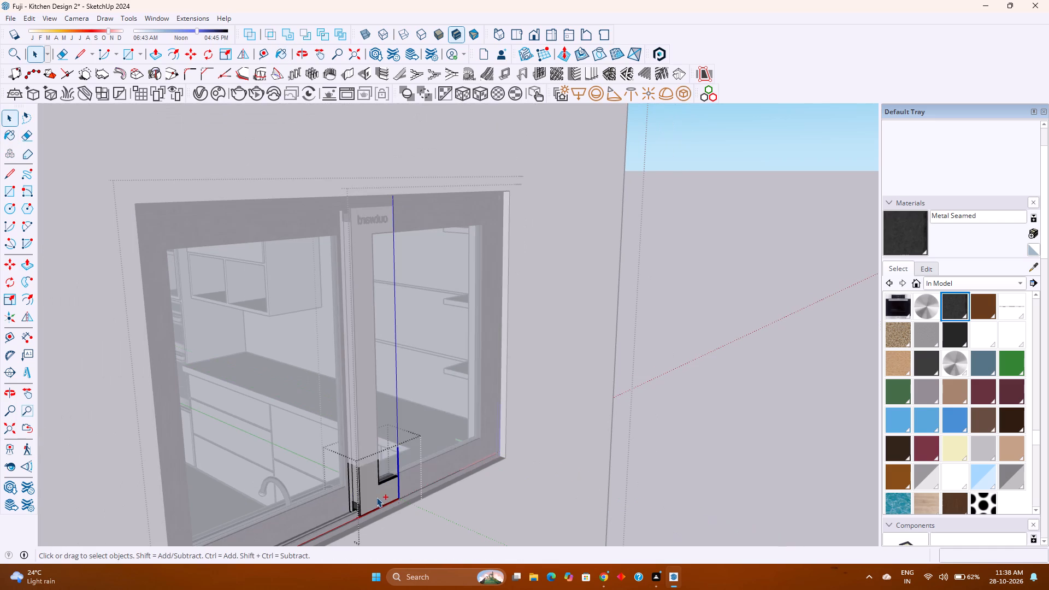
key(ctrl+a)
click(915, 225)
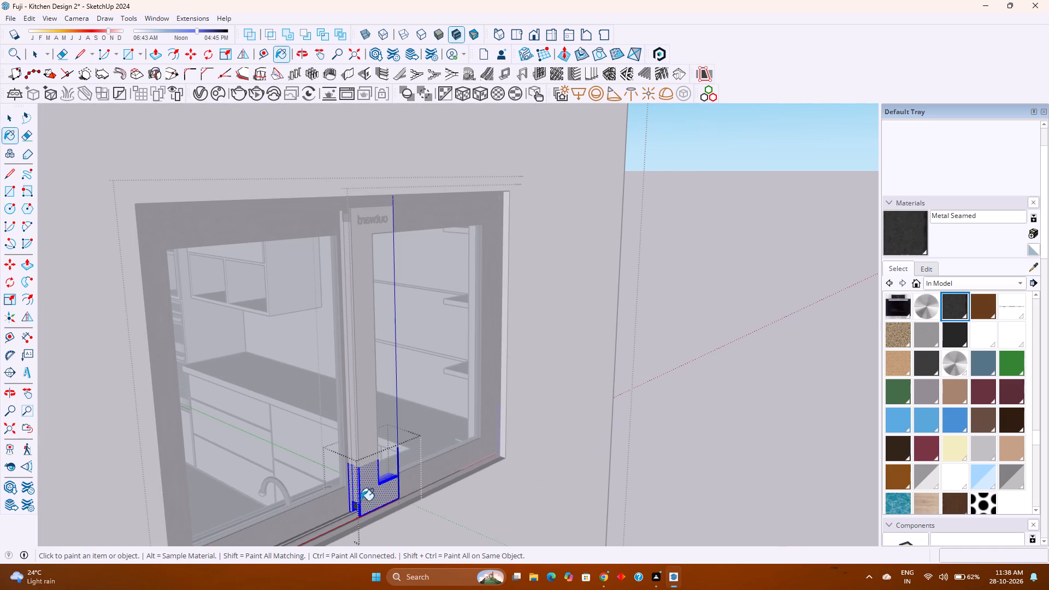
click(369, 495)
key(space)
key(Escape)
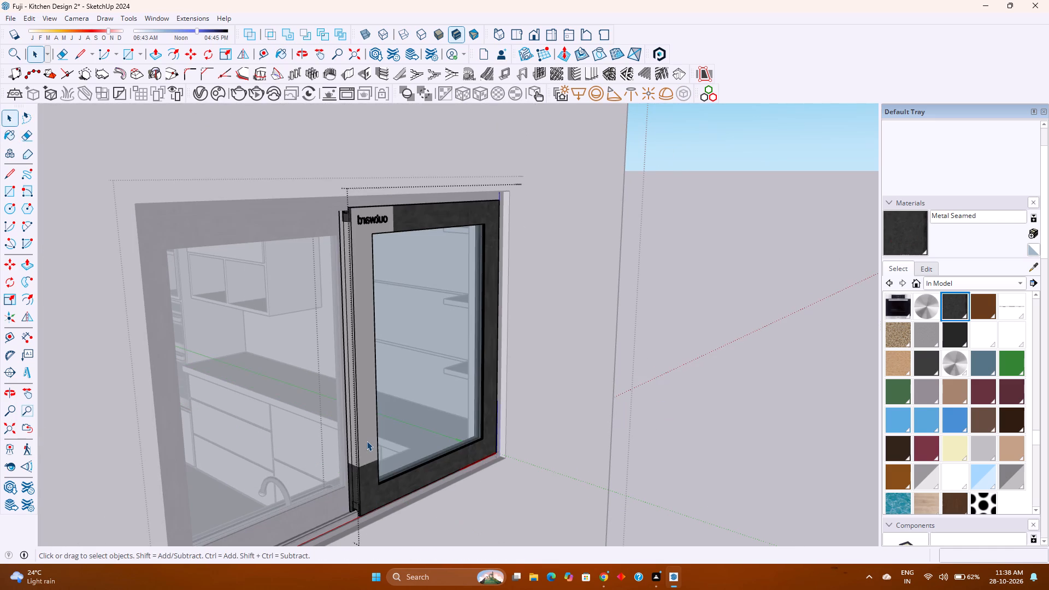
Open the "outward" panel's vertical stile at the window's middle and paint all its faces with Metal Seamed.
double_click(367, 441)
key(ctrl+a)
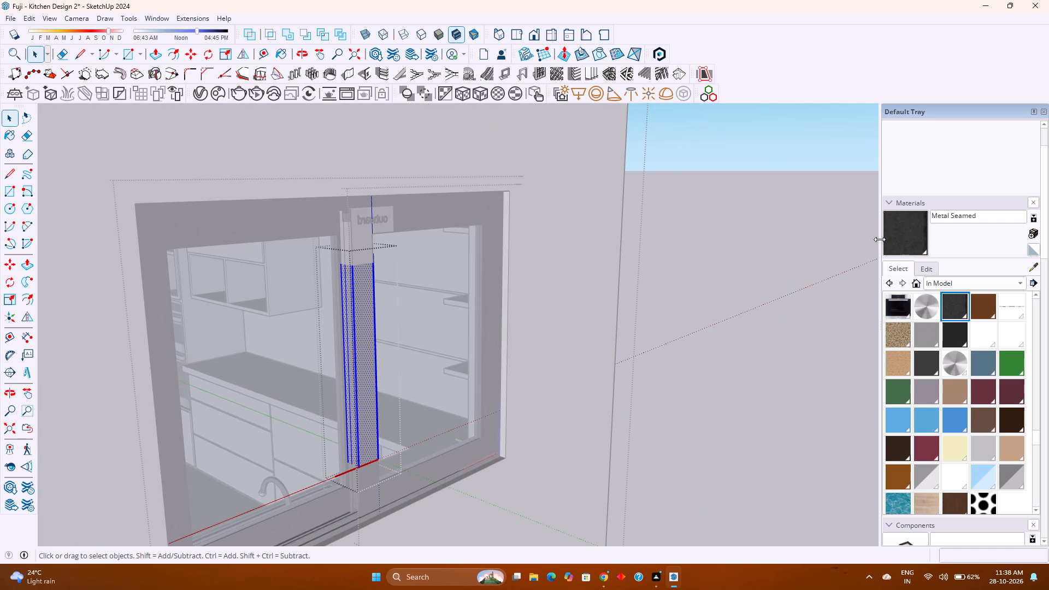
click(901, 248)
click(361, 379)
key(space)
key(Escape)
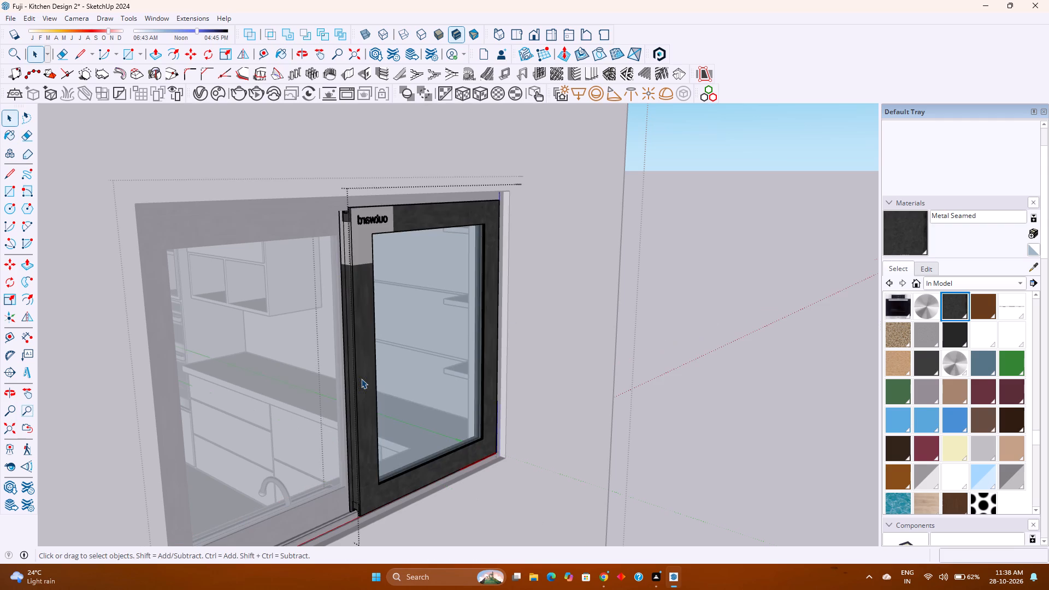
Open the upper corner piece carrying the "outward" lettering and paint all its faces with Metal Seamed.
shift+middle_drag(374, 371, 417, 440)
scroll(402, 328, up, 5)
double_click(410, 316)
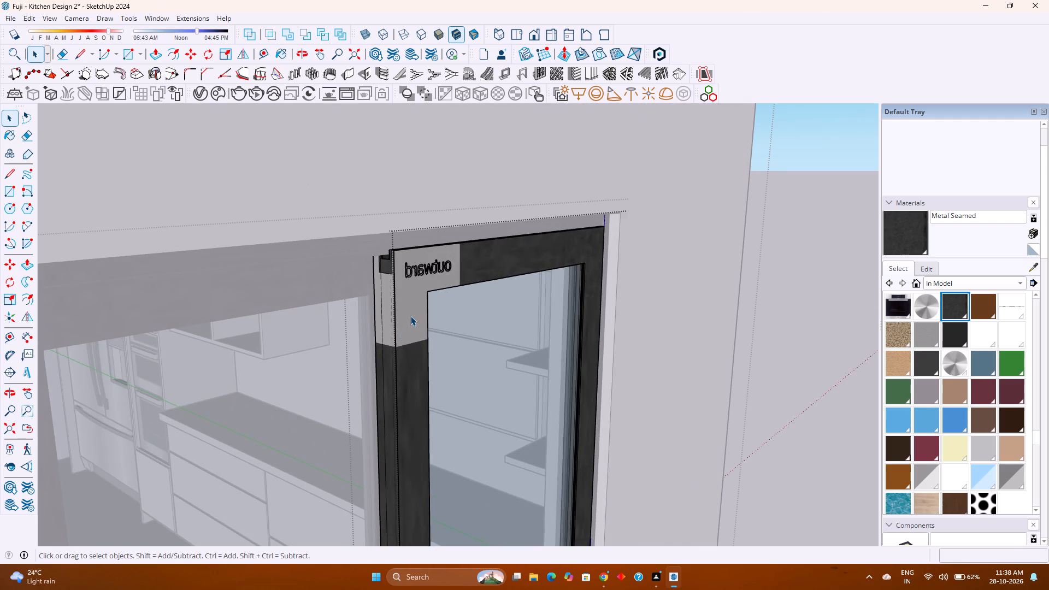
key(ctrl+a)
click(901, 237)
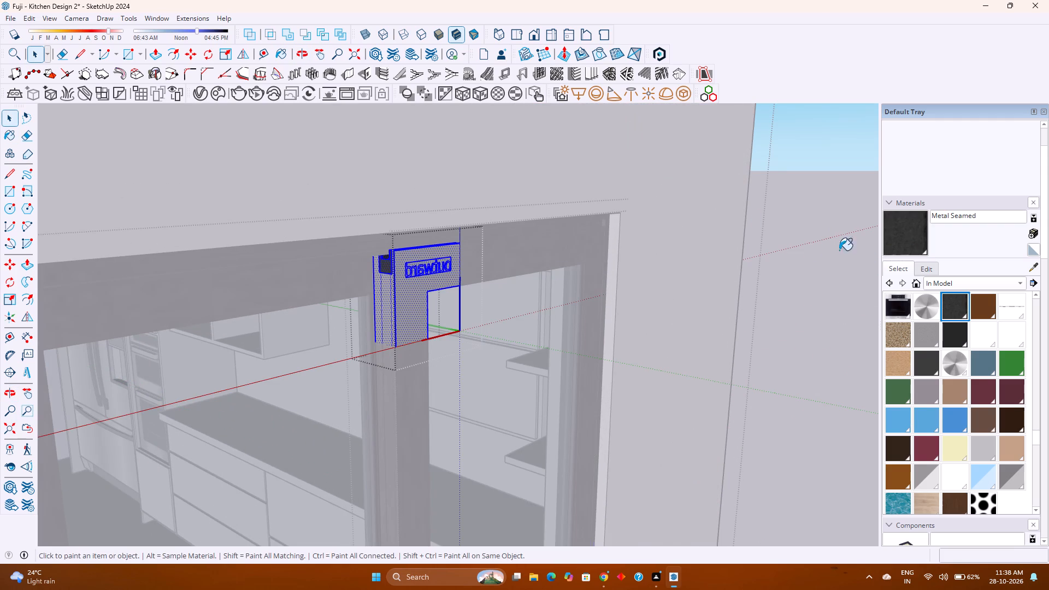
click(414, 300)
key(space)
key(Escape)
Leave the "outward" panel component and save the kitchen model.
scroll(410, 322, down, 3)
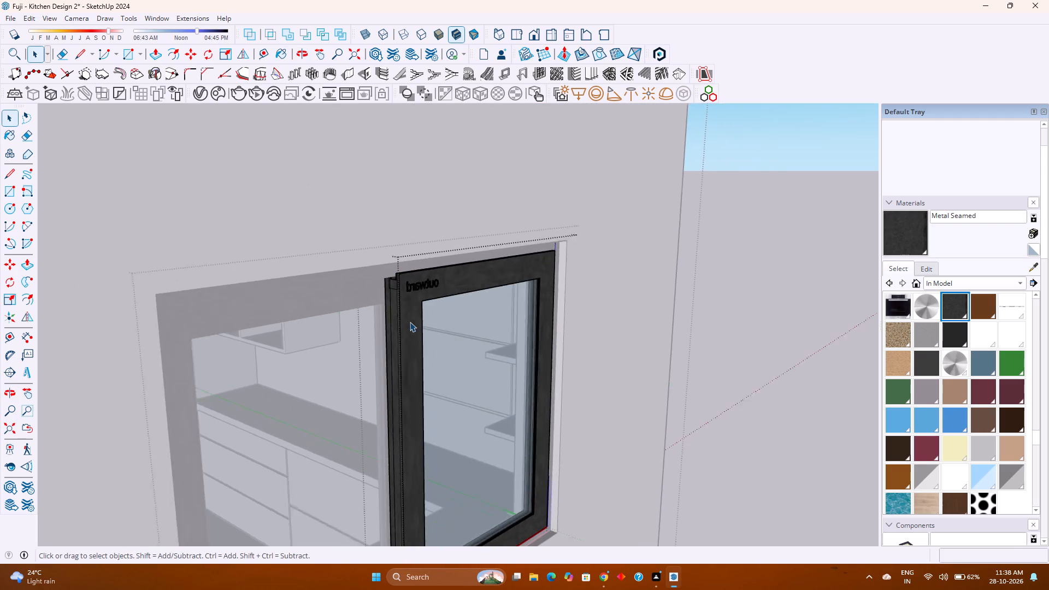
scroll(410, 322, down, 6)
key(Escape)
key(ctrl+s)
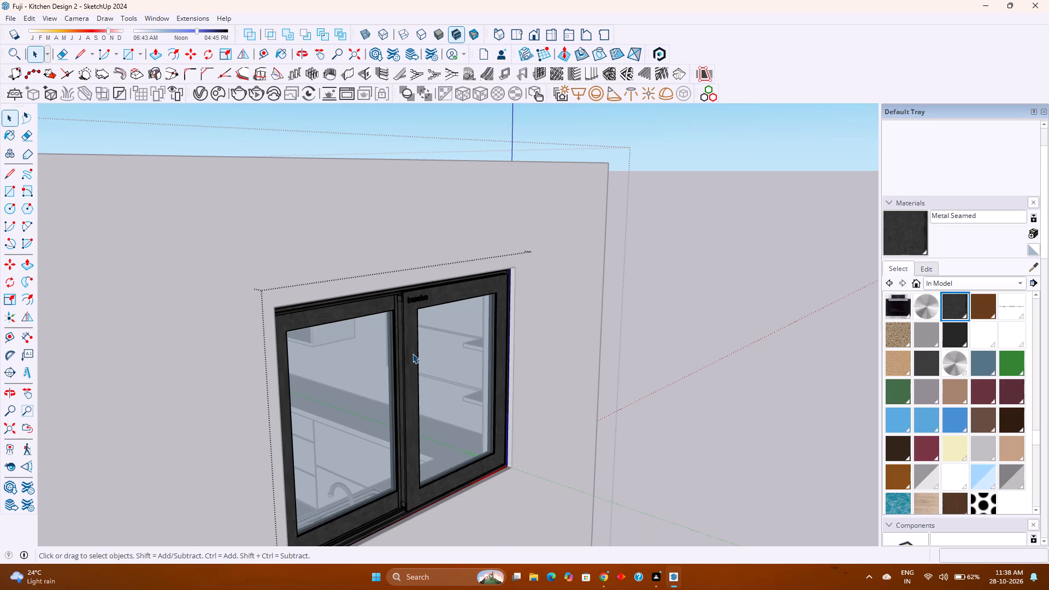
Leave the window component and any other open group, and save the kitchen model again.
scroll(442, 384, down, 2)
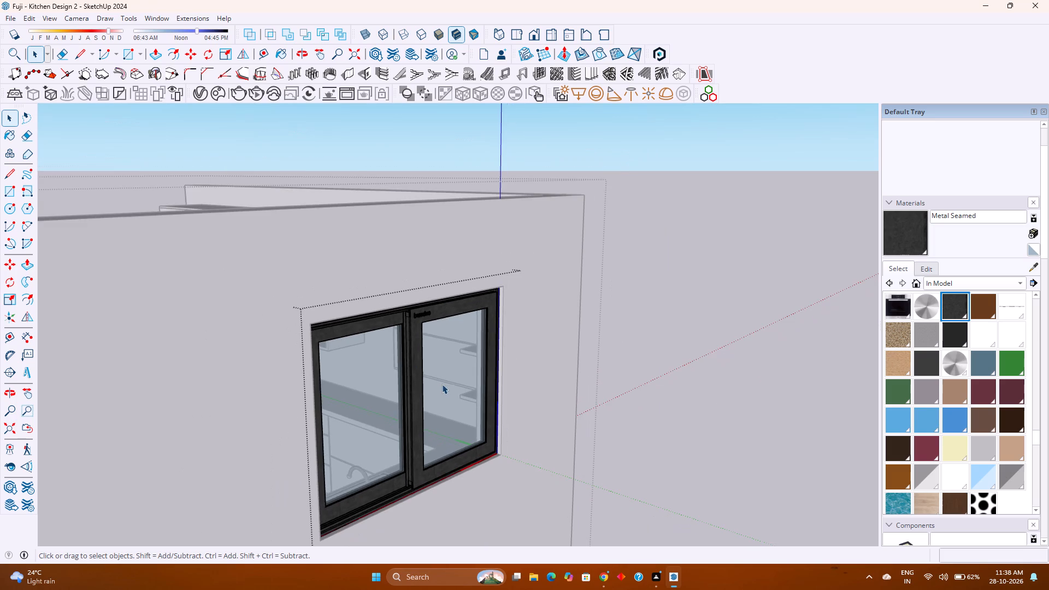
key(Escape)
scroll(425, 382, down, 3)
shift+middle_drag(420, 383, 509, 391)
scroll(523, 379, down, 3)
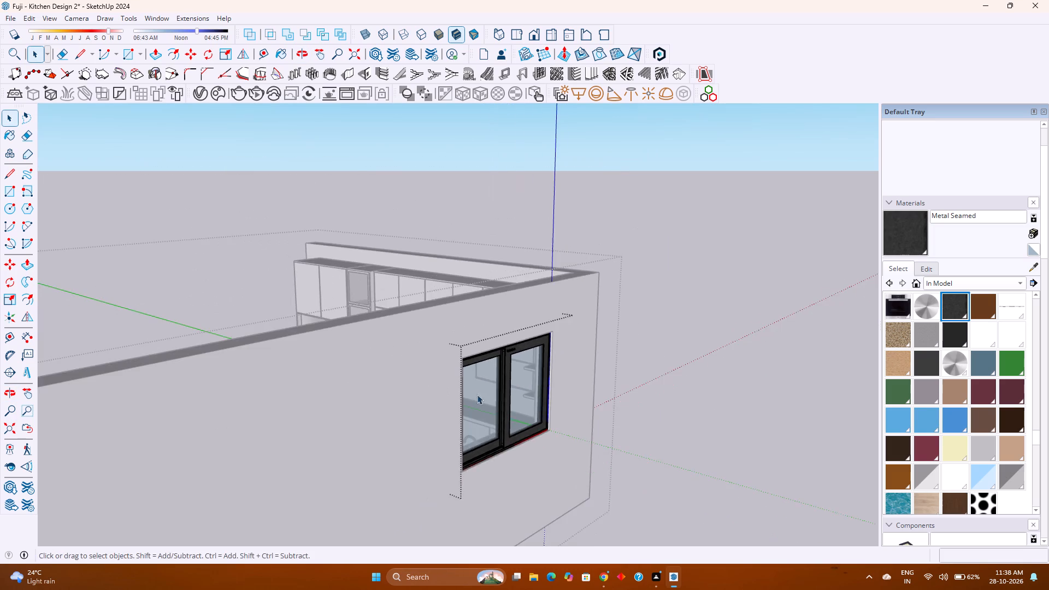
middle_drag(412, 403, 635, 363)
middle_click(637, 363)
scroll(646, 361, down, 3)
click(4, 429)
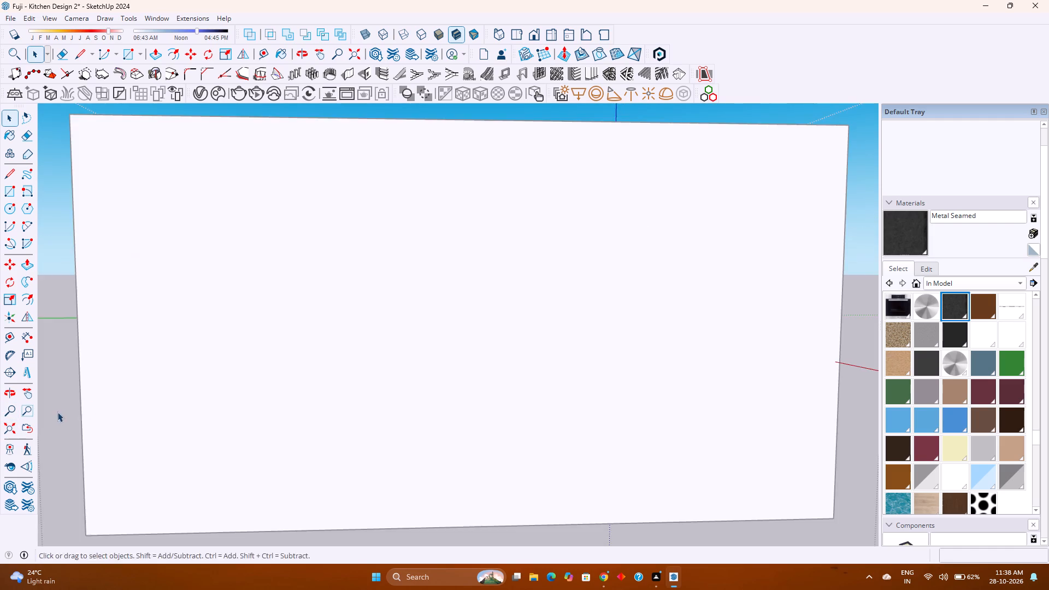
middle_drag(80, 410, 421, 460)
middle_drag(427, 460, 434, 460)
scroll(472, 420, down, 7)
key(Escape)
key(Escape)
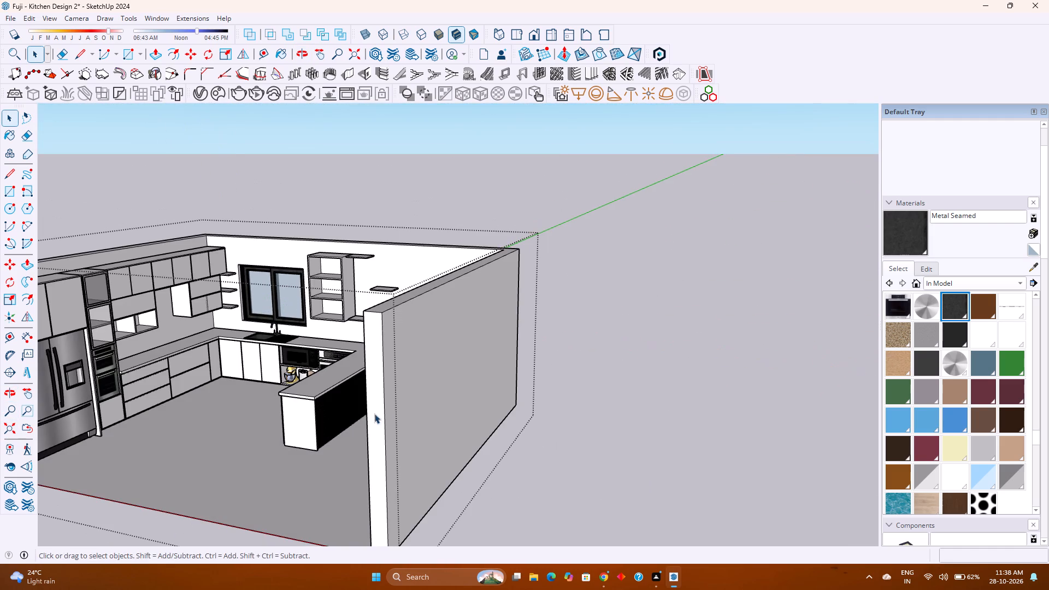
shift+middle_drag(349, 410, 551, 459)
key(ctrl+s)
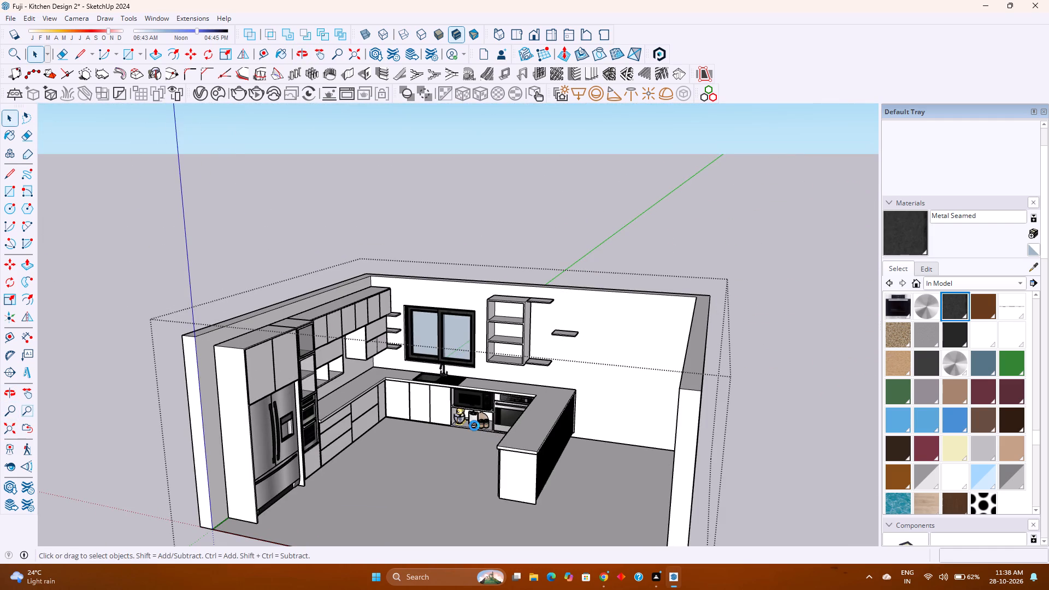
Examine the recoloured window from inside the kitchen together with the surrounding cabinets, shelves and sink counter.
scroll(476, 422, up, 10)
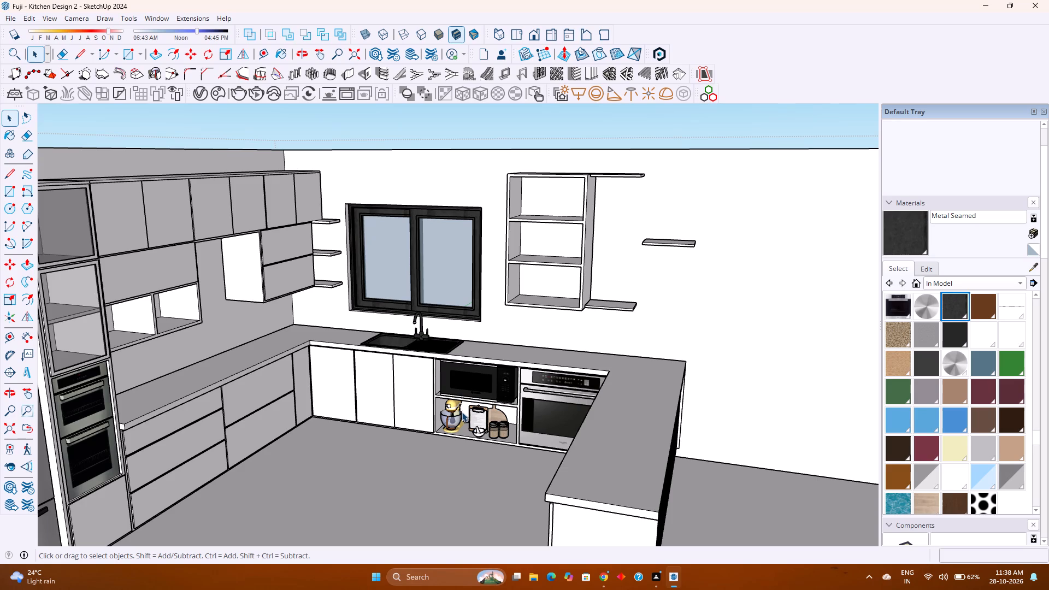
shift+middle_drag(515, 399, 515, 437)
shift+middle_click(515, 437)
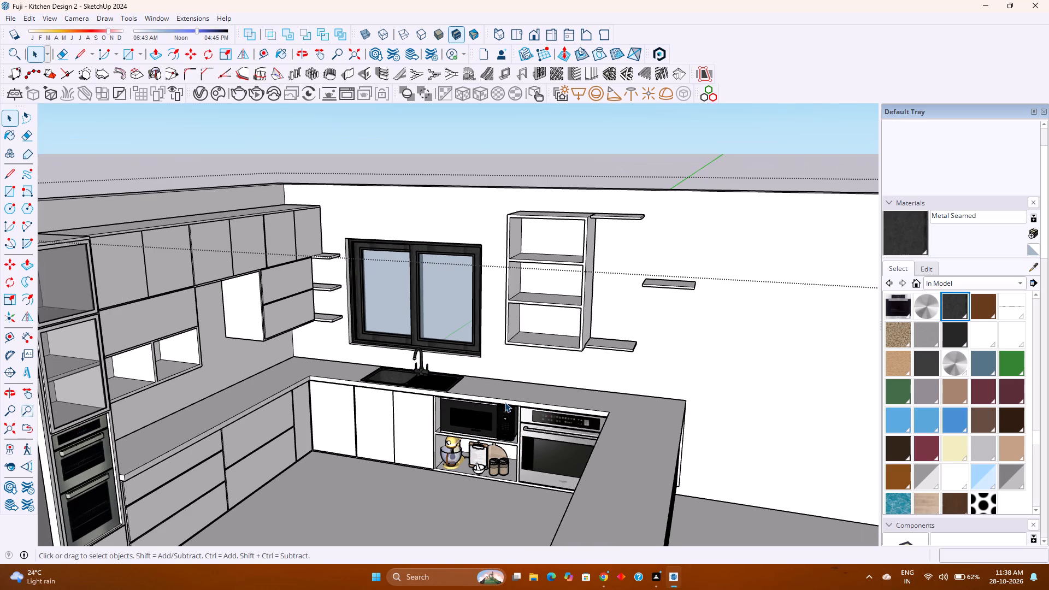
shift+middle_drag(507, 386, 562, 340)
shift+middle_click(562, 340)
middle_drag(595, 353, 510, 367)
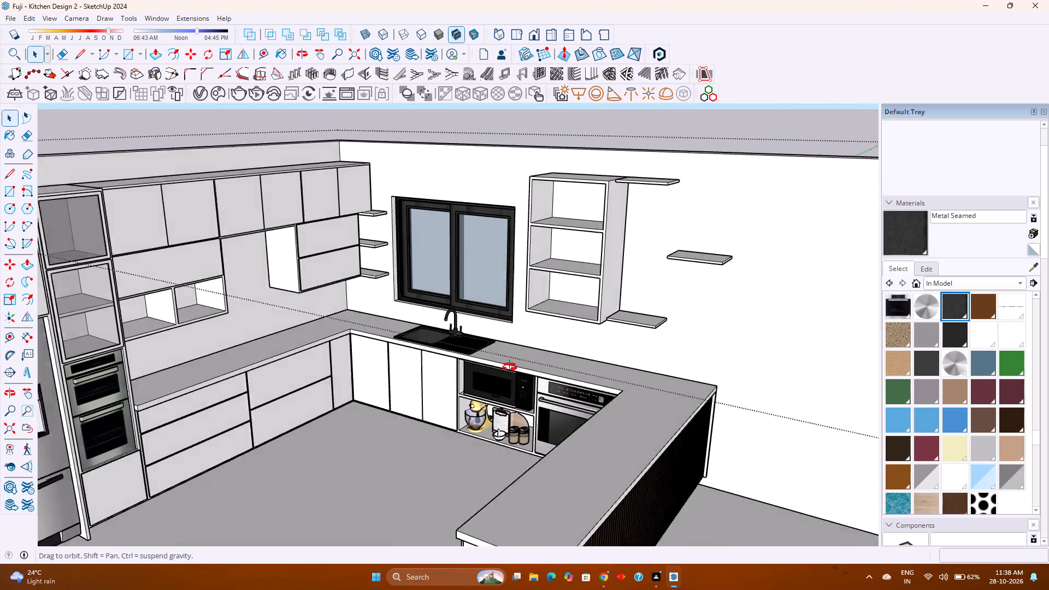
middle_drag(510, 367, 499, 363)
middle_click(498, 363)
shift+middle_drag(489, 359, 549, 400)
scroll(364, 398, up, 2)
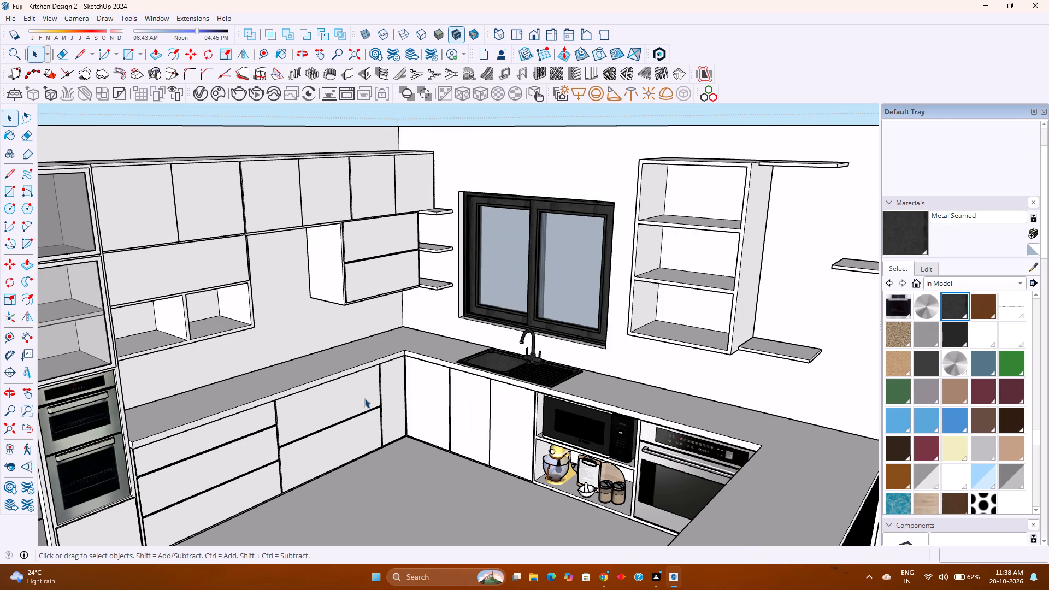
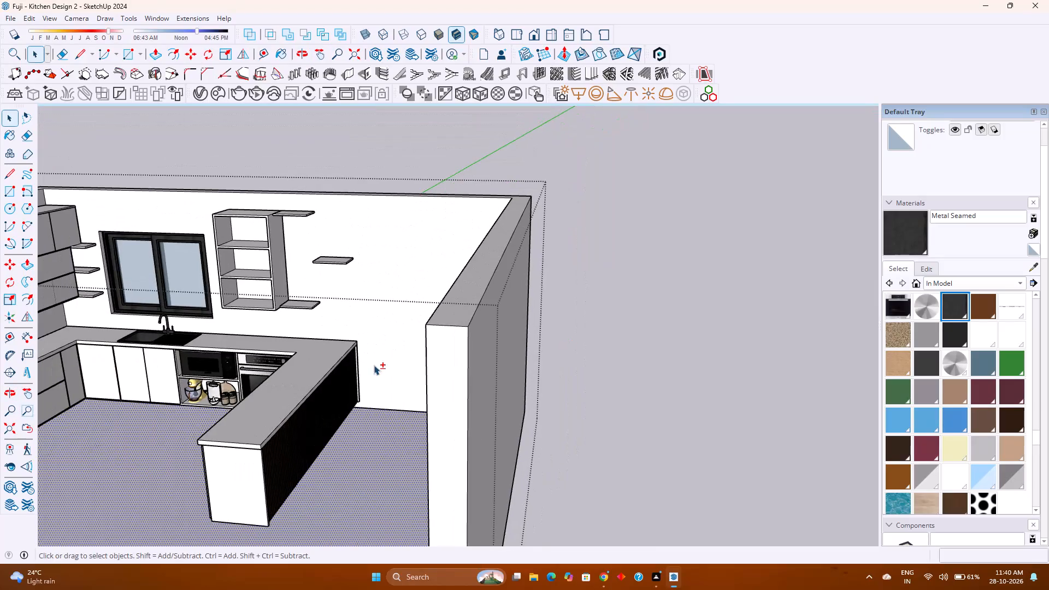
Save the kitchen model.
shift+middle_drag(353, 365, 533, 341)
key(Escape)
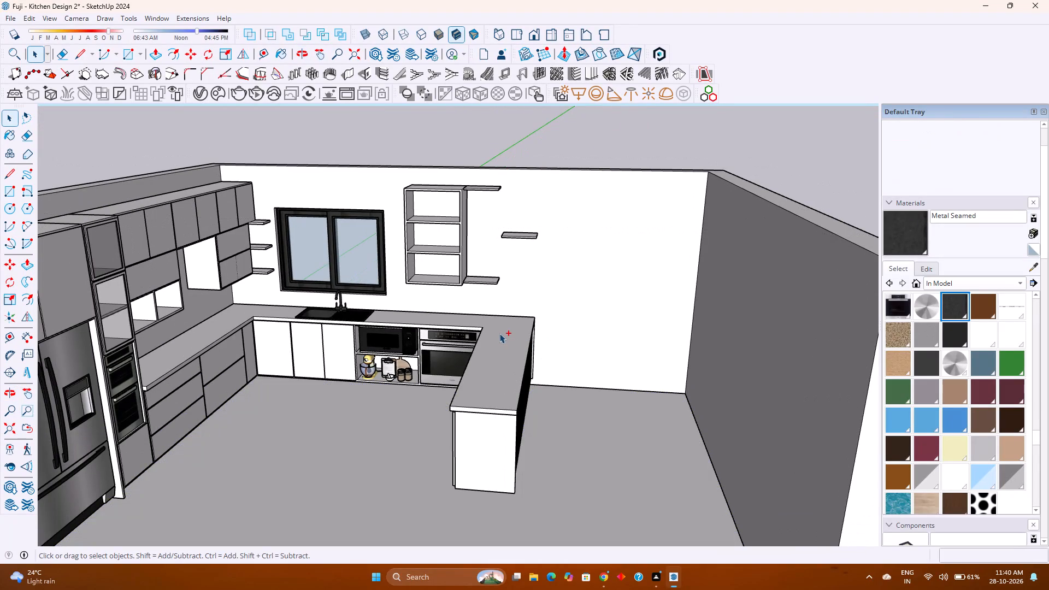
key(ctrl+s)
Examine the cabinets, peninsula and walls of the kitchen from several angles.
scroll(497, 334, down, 3)
scroll(485, 344, up, 4)
scroll(433, 390, down, 3)
middle_drag(415, 392, 439, 321)
shift+middle_drag(444, 323, 546, 310)
shift+middle_click(547, 310)
middle_drag(586, 331, 476, 369)
middle_click(476, 369)
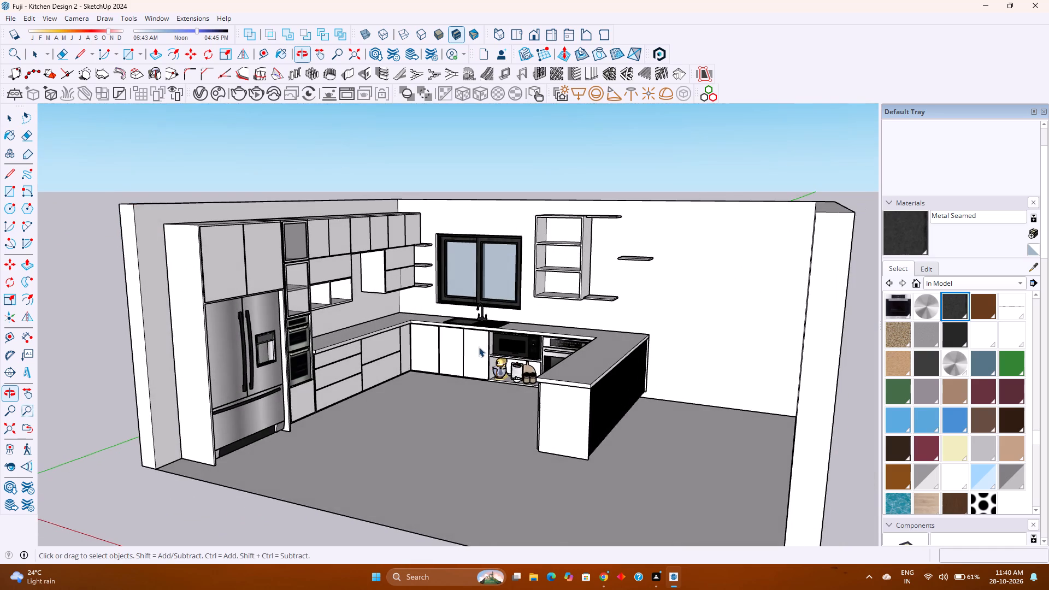
shift+middle_drag(486, 340, 431, 369)
shift+middle_click(431, 369)
middle_drag(429, 369, 474, 381)
middle_click(474, 382)
scroll(548, 423, up, 2)
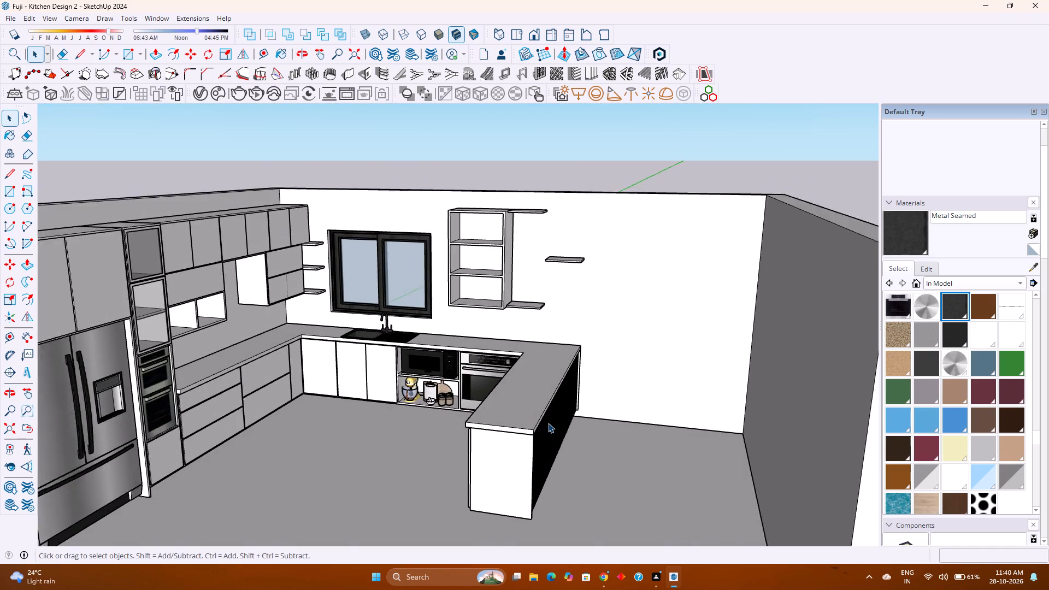
scroll(548, 423, up, 1)
shift+middle_drag(539, 406, 522, 362)
middle_click(522, 362)
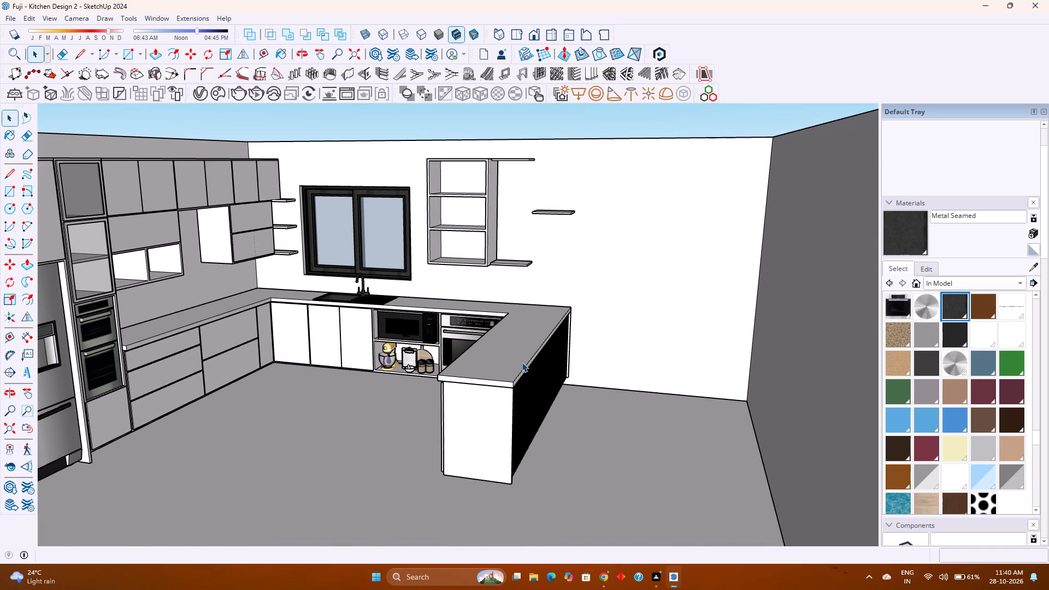
shift+middle_drag(508, 379, 512, 339)
middle_drag(551, 360, 515, 405)
scroll(516, 410, up, 3)
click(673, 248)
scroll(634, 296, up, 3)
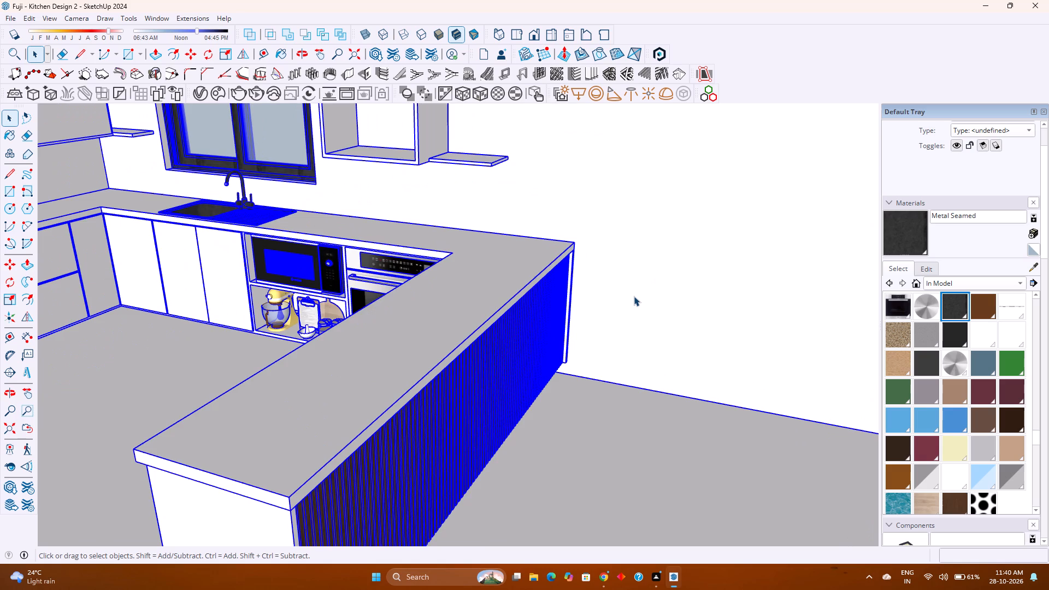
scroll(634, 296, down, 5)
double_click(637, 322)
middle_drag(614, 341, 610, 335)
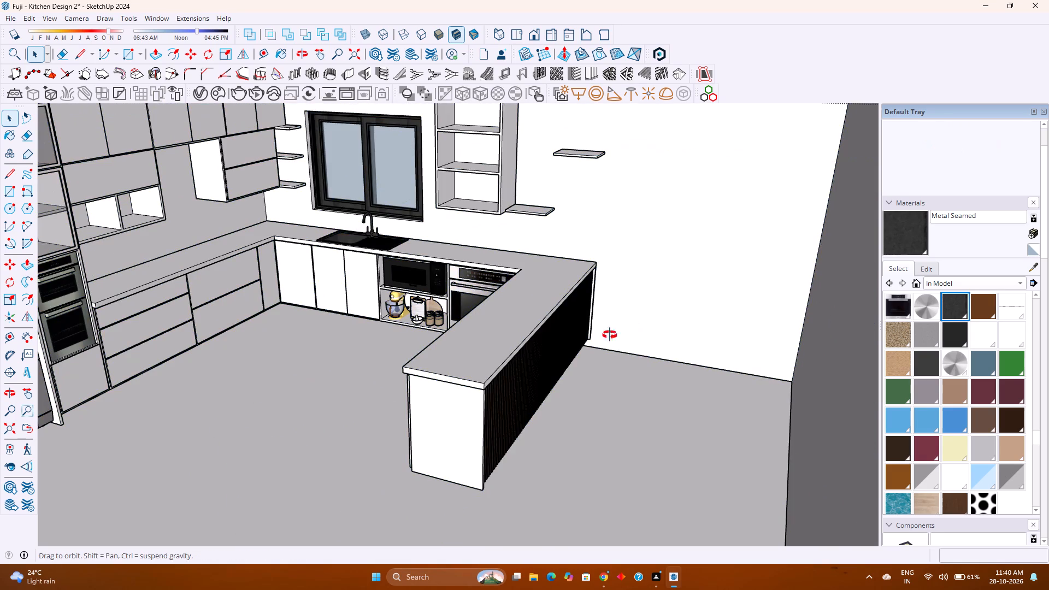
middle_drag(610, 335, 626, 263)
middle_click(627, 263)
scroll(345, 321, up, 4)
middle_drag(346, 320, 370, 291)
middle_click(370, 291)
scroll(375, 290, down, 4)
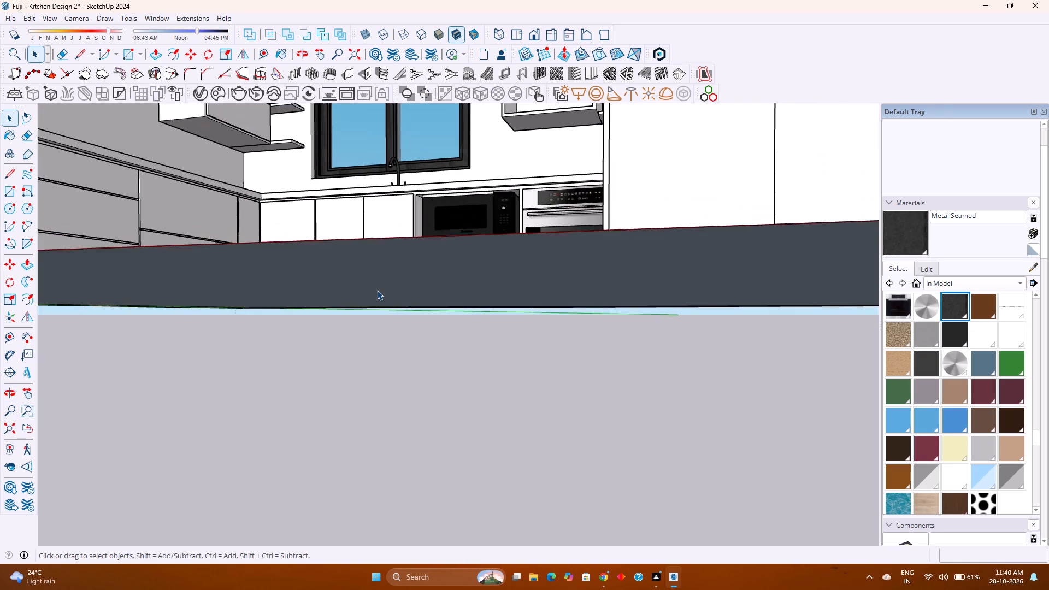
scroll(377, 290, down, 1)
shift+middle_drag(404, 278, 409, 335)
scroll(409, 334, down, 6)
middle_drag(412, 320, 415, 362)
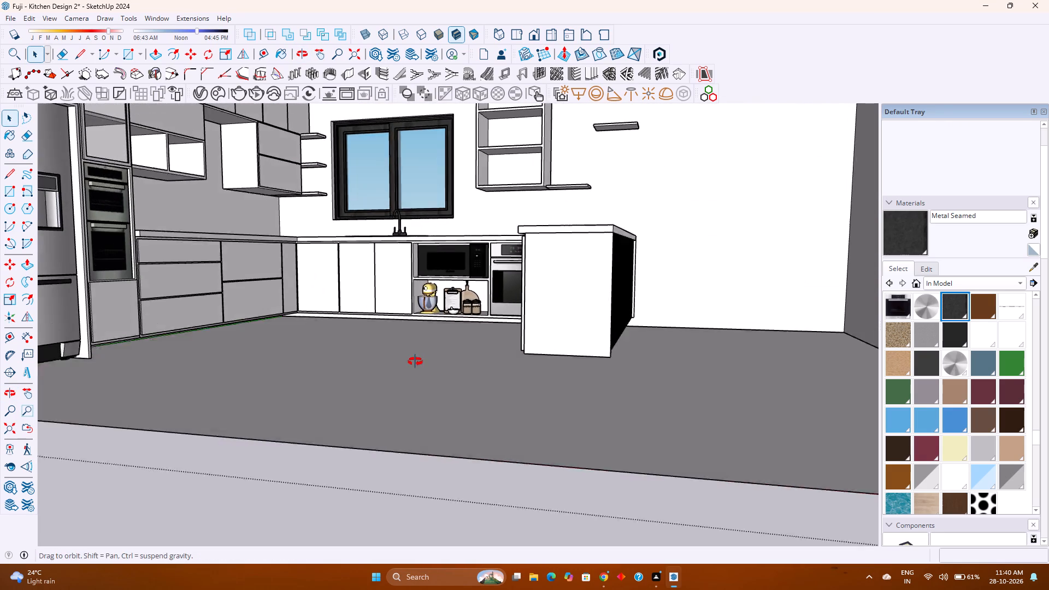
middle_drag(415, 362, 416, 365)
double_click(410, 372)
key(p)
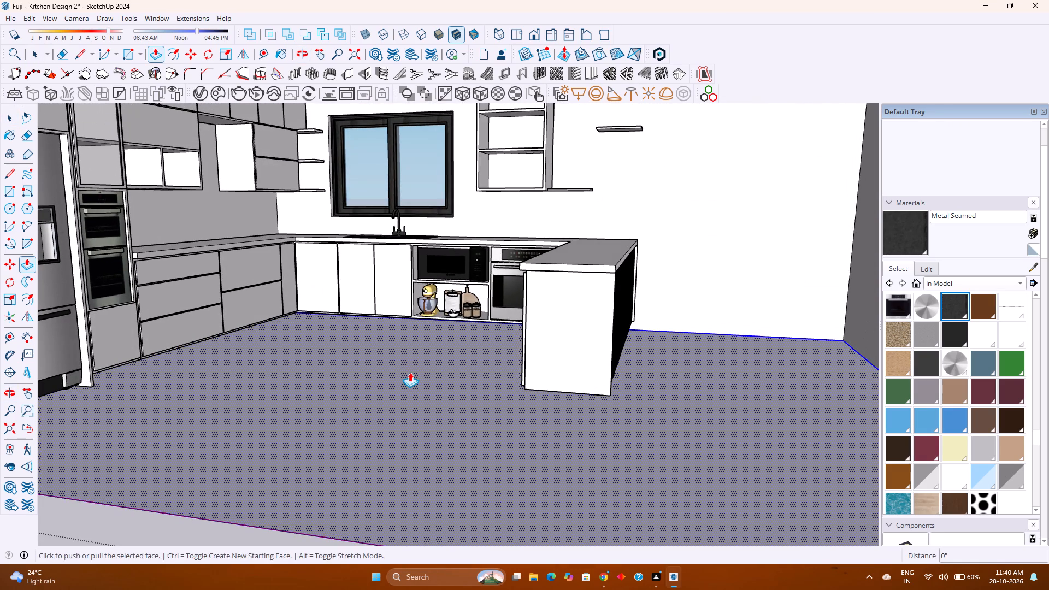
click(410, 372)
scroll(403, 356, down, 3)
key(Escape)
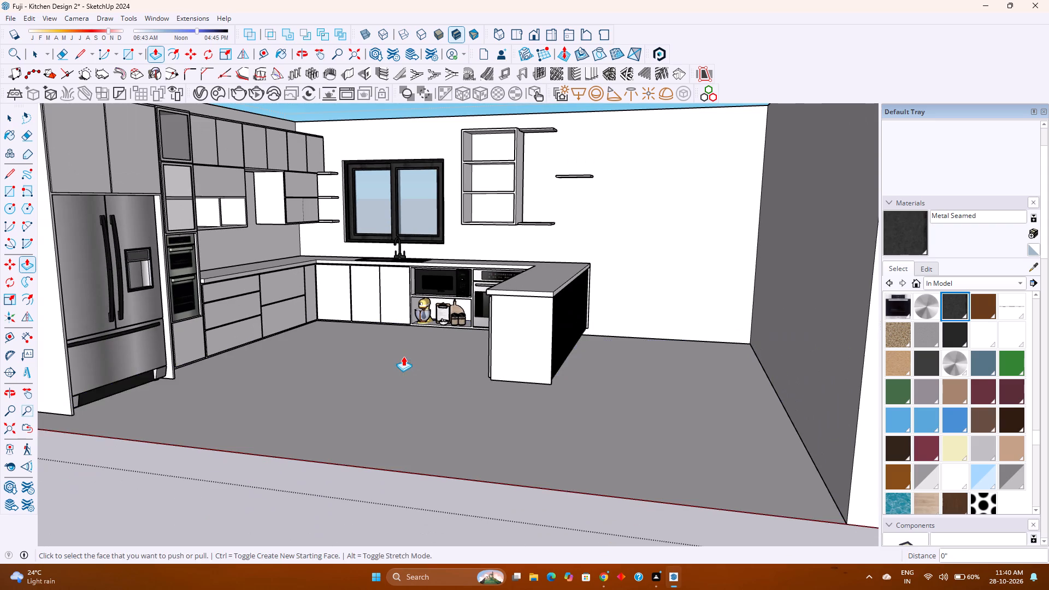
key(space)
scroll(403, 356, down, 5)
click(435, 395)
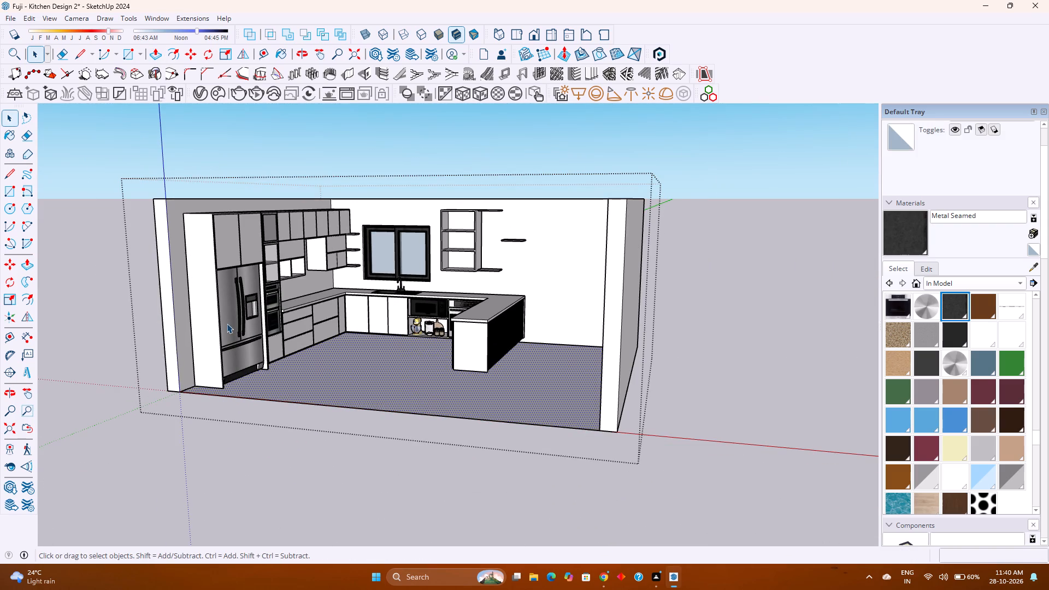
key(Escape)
Group the floor face with its edges inside the room group.
click(195, 349)
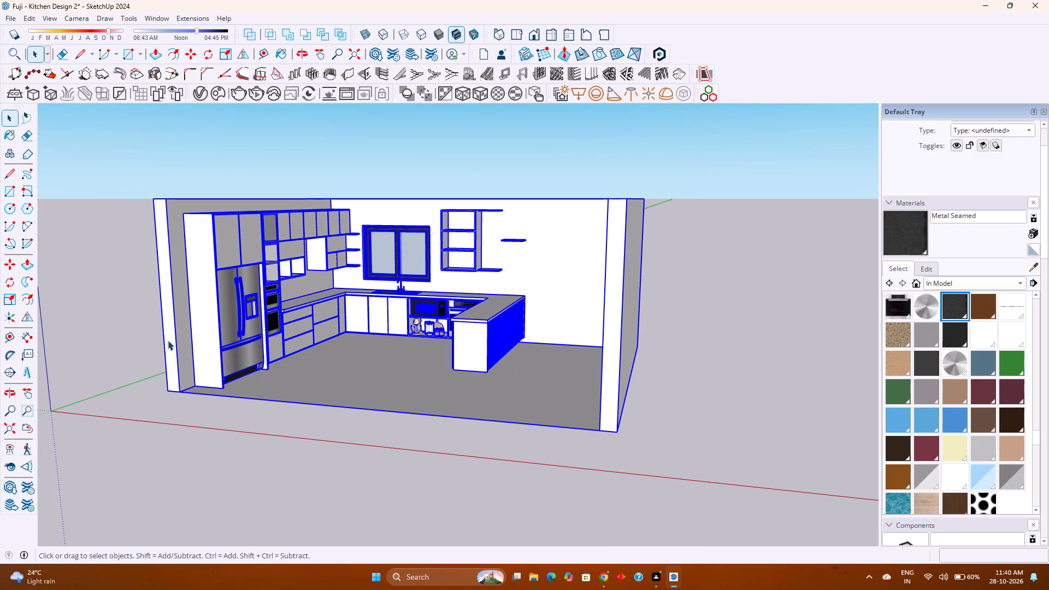
double_click(174, 328)
click(304, 385)
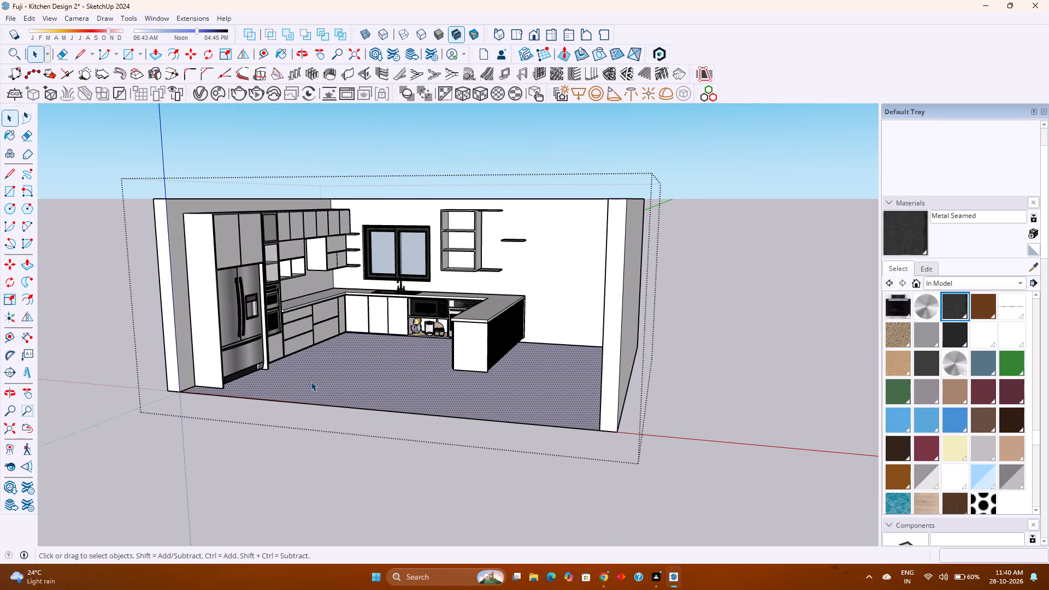
right_click(311, 381)
triple_click(309, 391)
right_click(308, 391)
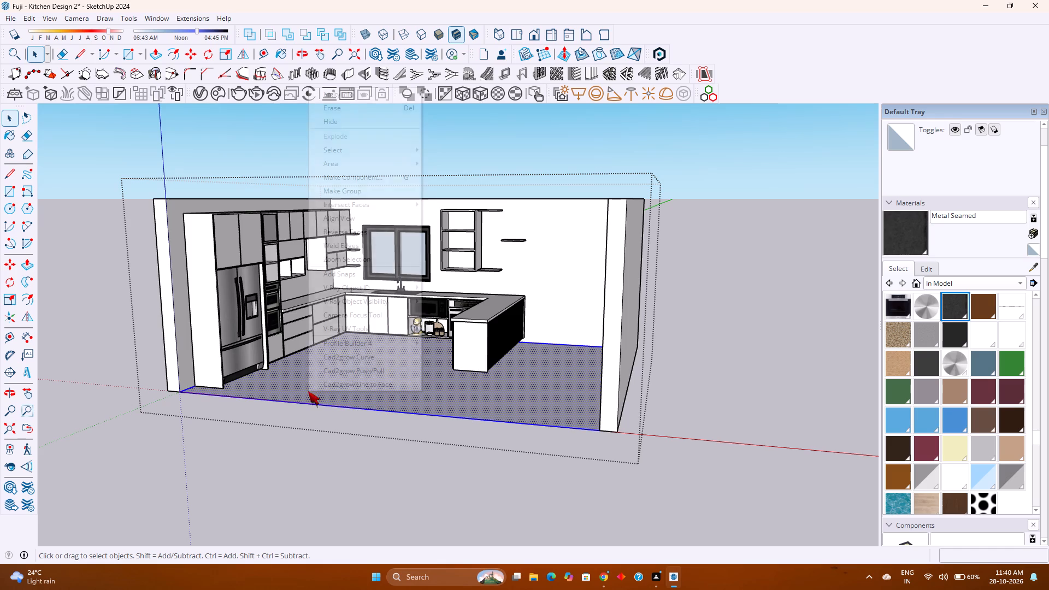
click(358, 191)
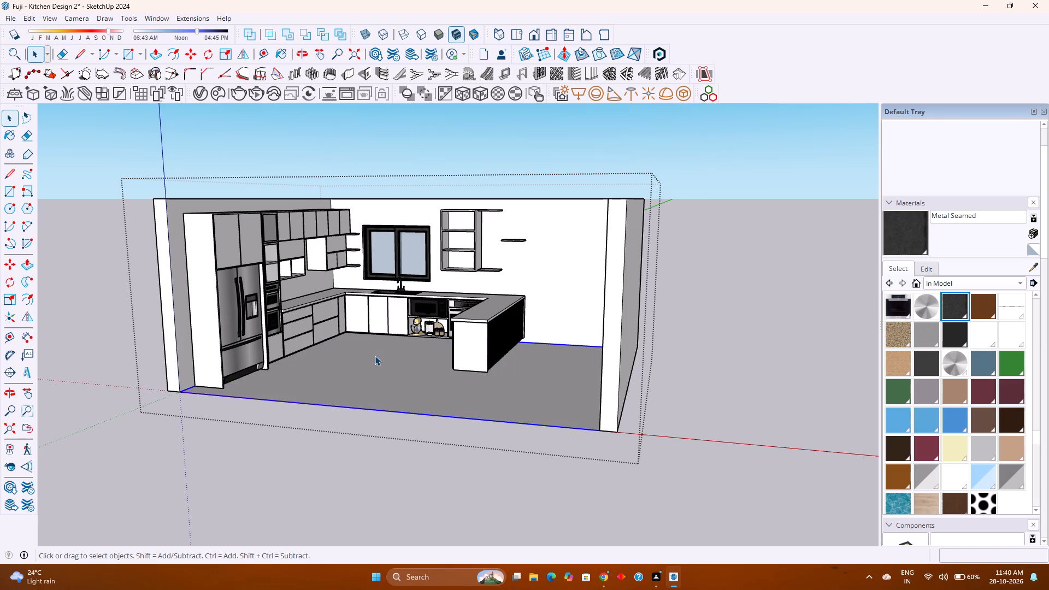
Push/Pull the floor face inside its new group by 6" to make a slab.
double_click(375, 356)
click(379, 373)
key(p)
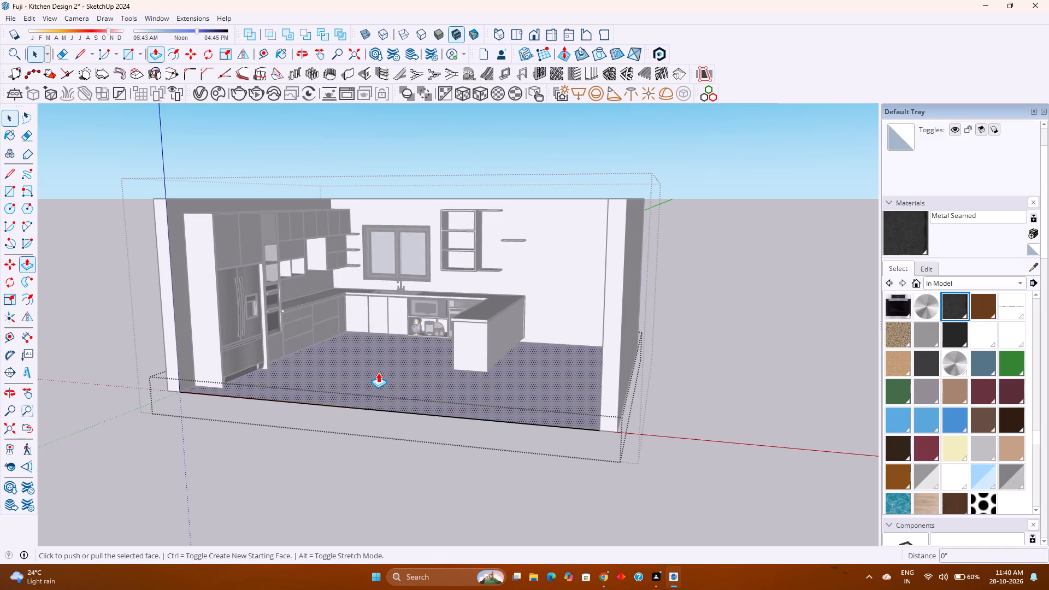
click(378, 373)
key(6)
key(Return)
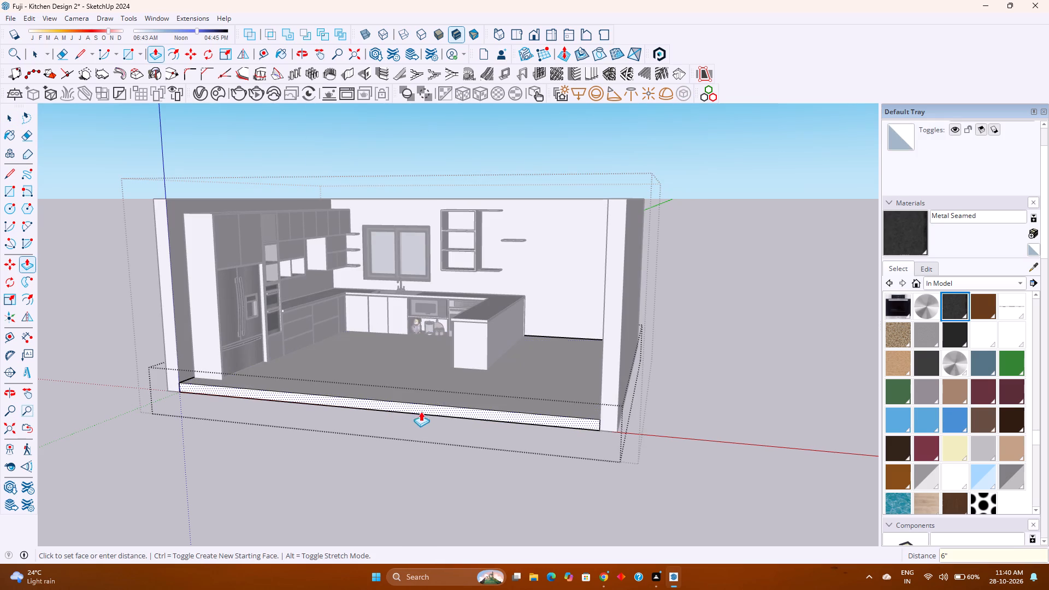
key(space)
key(Escape)
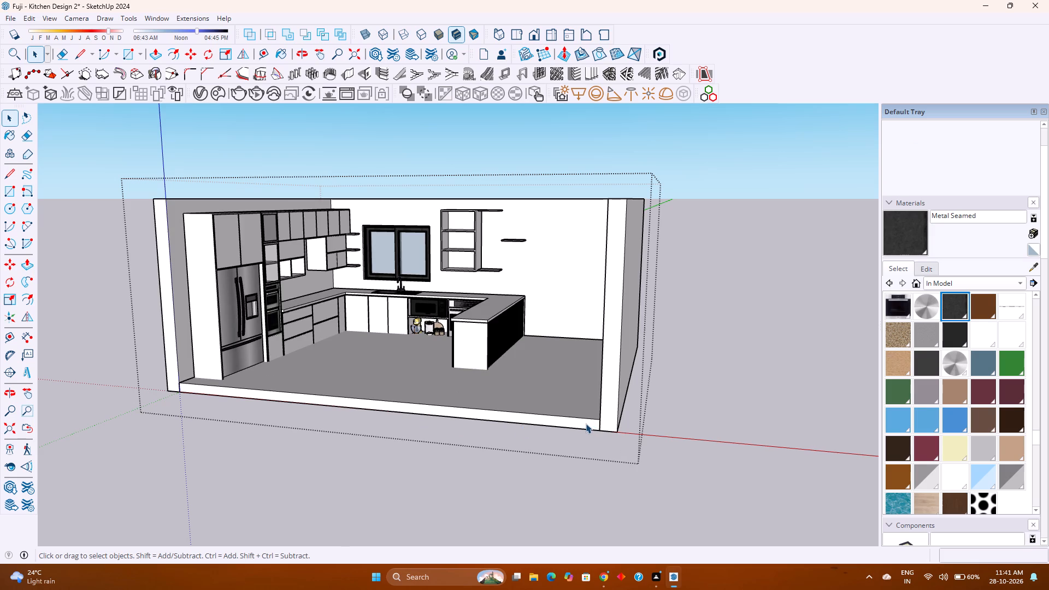
Move the floor slab down by its own thickness, from its top front corner to the corner directly below.
click(586, 421)
scroll(587, 421, up, 3)
key(m)
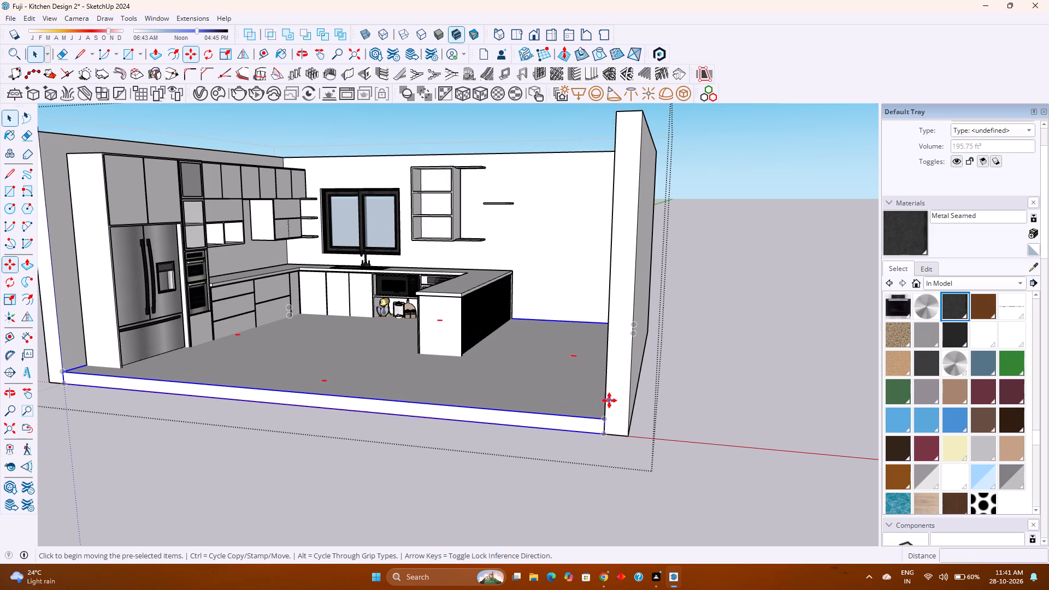
click(605, 417)
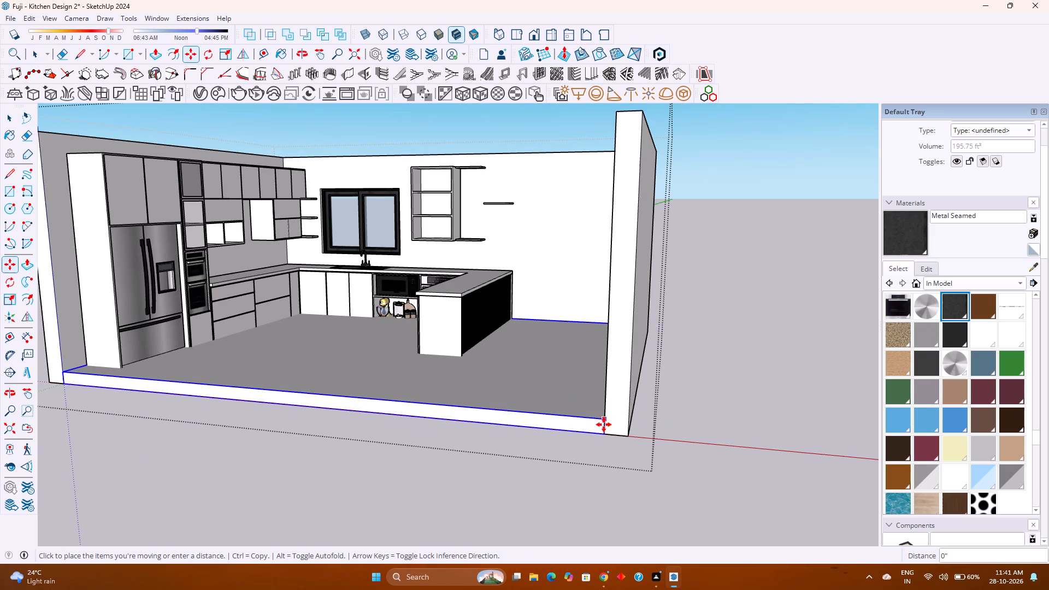
click(604, 432)
middle_drag(581, 443, 551, 361)
middle_click(551, 361)
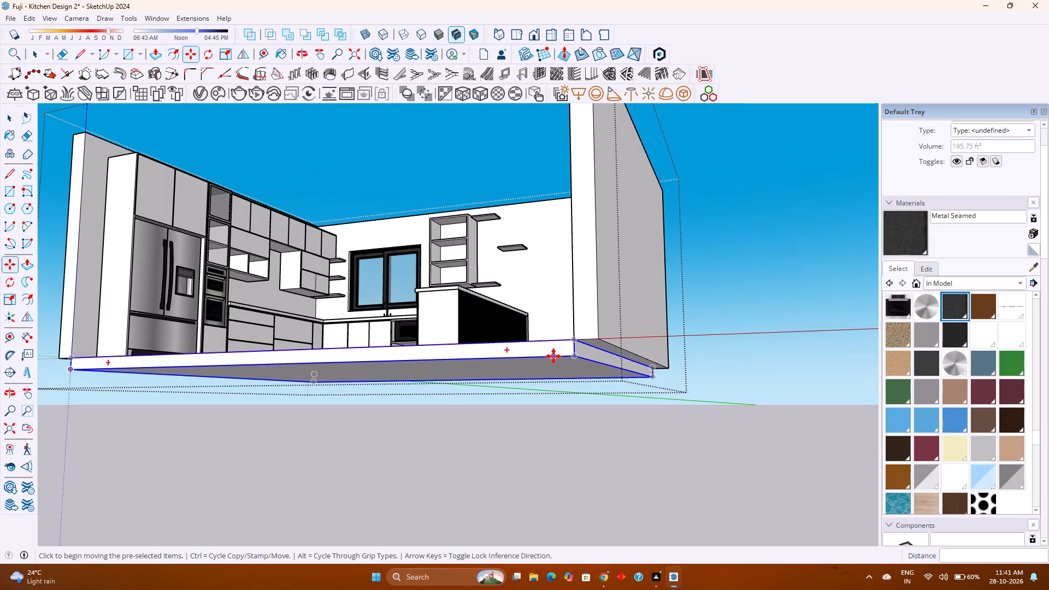
key(space)
key(Escape)
Push/Pull the underside of the walls down 6" to meet the bottom of the floor slab.
scroll(605, 345, up, 6)
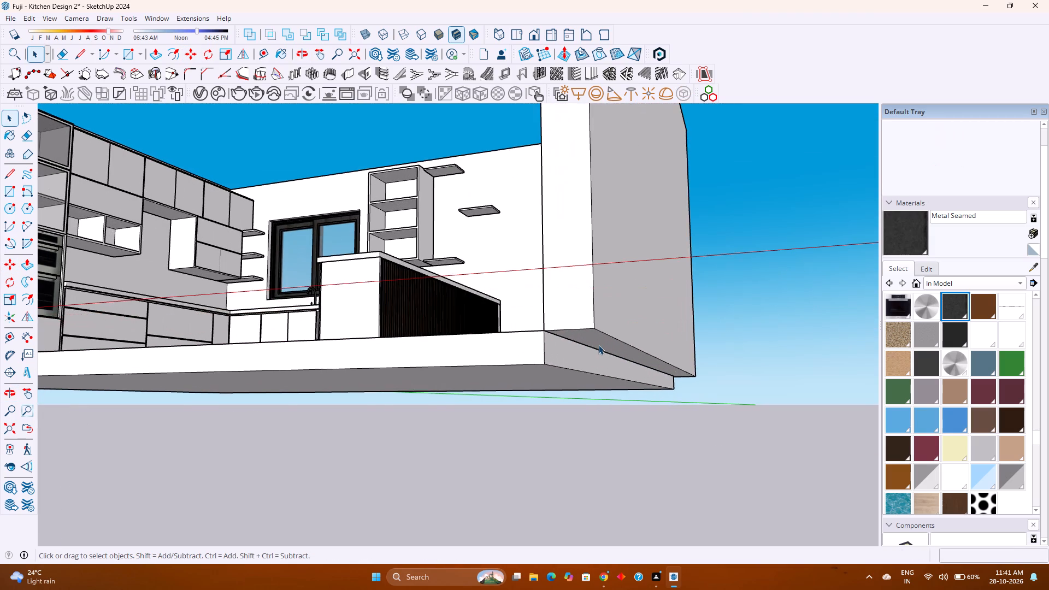
double_click(598, 345)
click(601, 341)
click(599, 343)
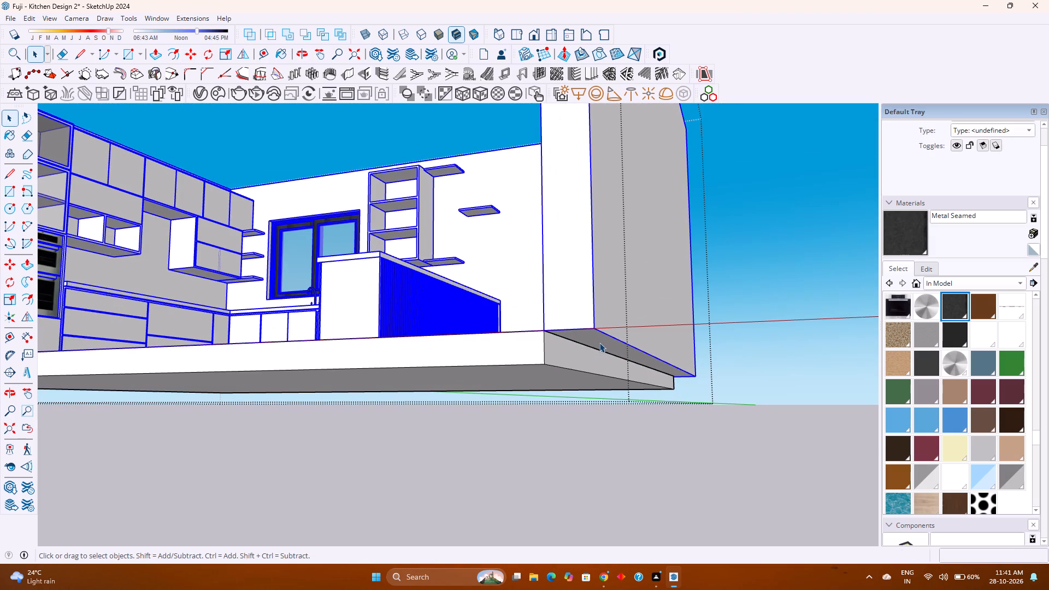
click(599, 343)
click(599, 344)
key(p)
click(599, 344)
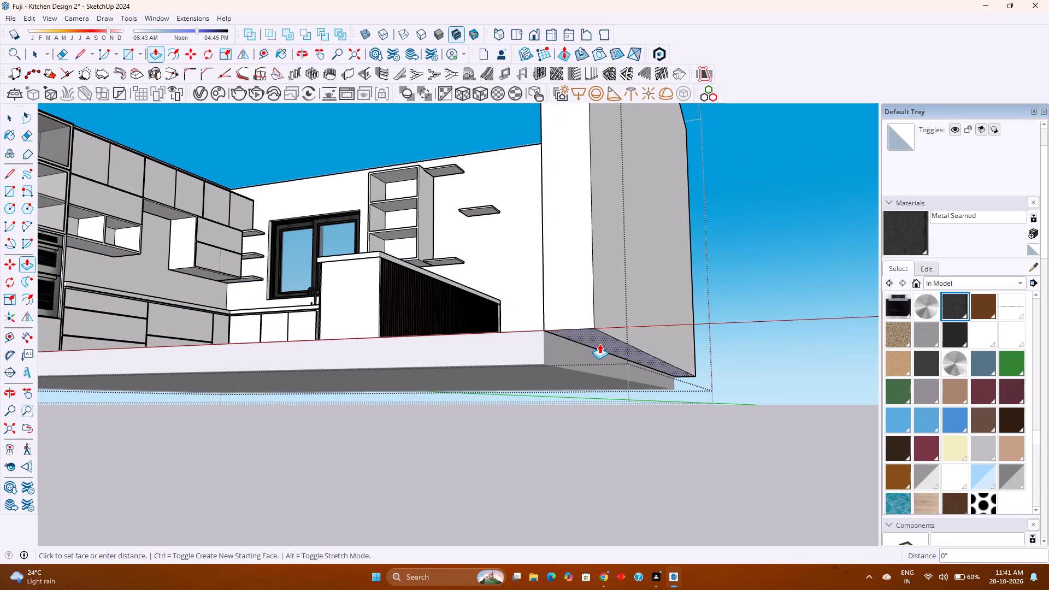
click(548, 362)
scroll(548, 362, down, 10)
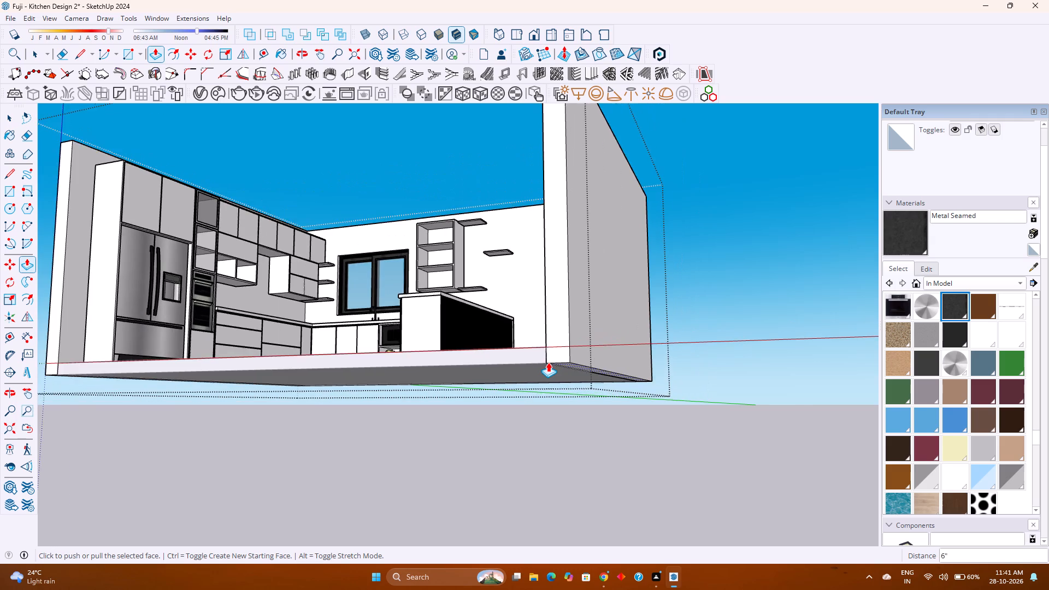
scroll(548, 362, down, 2)
key(space)
key(Escape)
scroll(548, 360, down, 3)
shift+middle_drag(516, 340, 563, 387)
shift+middle_click(563, 387)
scroll(562, 362, down, 4)
shift+middle_click(547, 368)
shift+middle_drag(547, 368, 545, 361)
middle_drag(549, 347, 567, 450)
middle_click(567, 450)
click(545, 383)
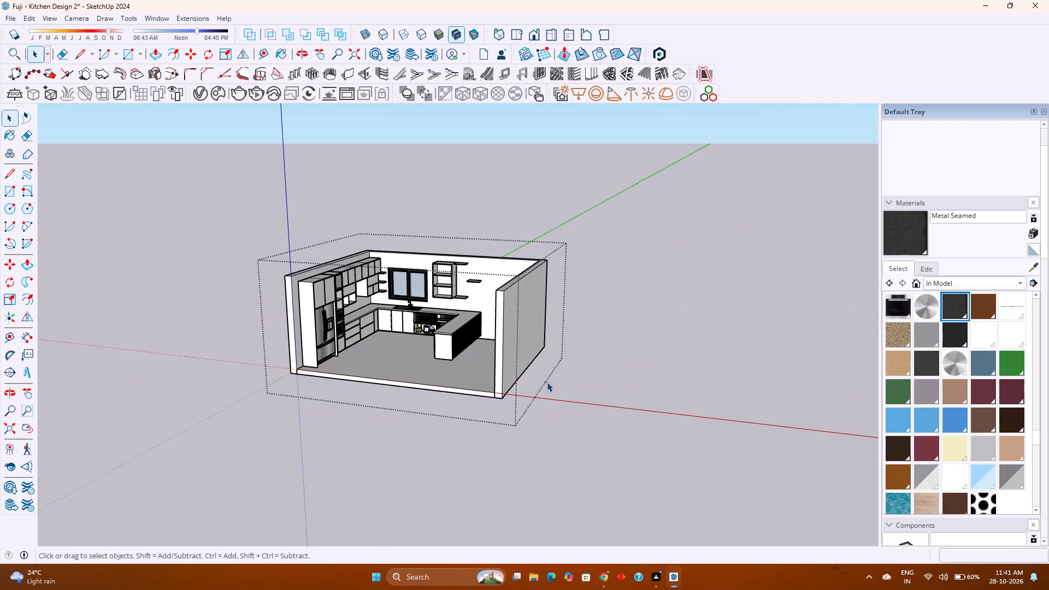
Save the kitchen model with the new floor slab and extended walls.
scroll(431, 356, up, 3)
shift+middle_drag(431, 356, 536, 374)
middle_click(536, 374)
key(ctrl+s)
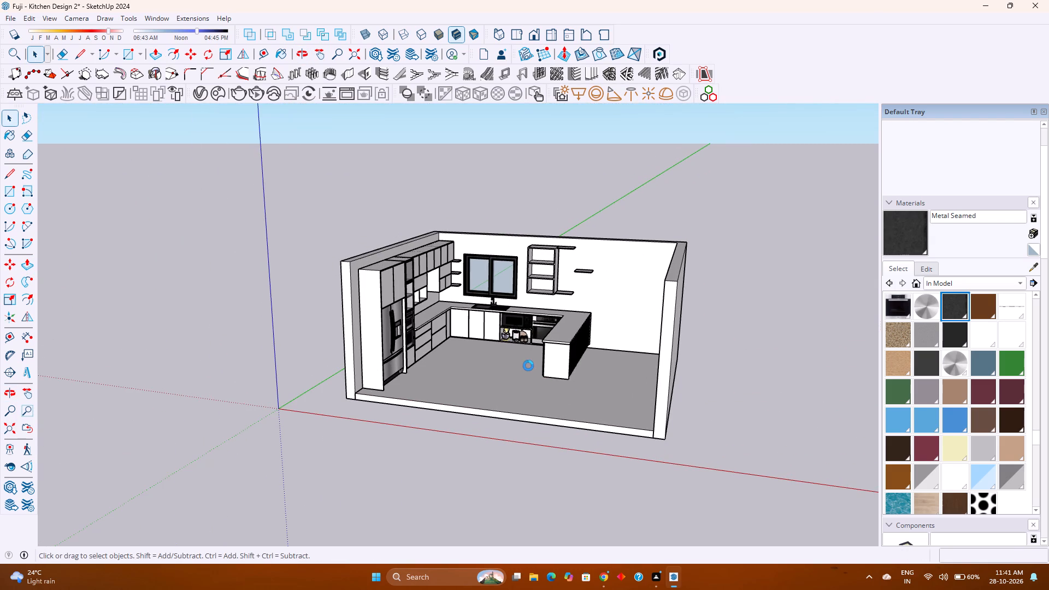
Examine the window, sink, appliances and wall shelves along the back wall up close.
scroll(528, 295, up, 8)
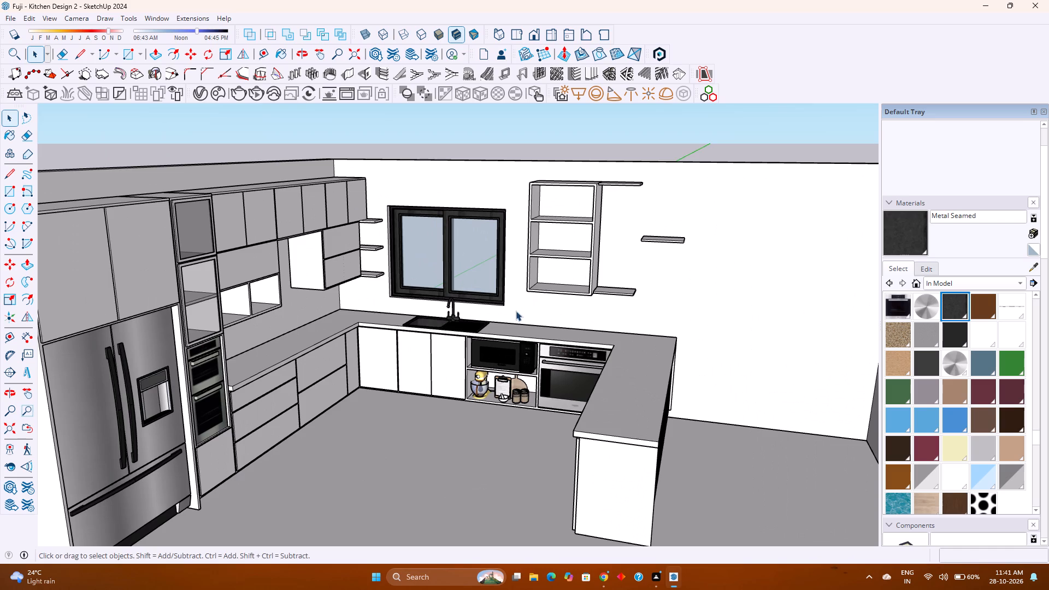
middle_drag(515, 312, 524, 283)
scroll(468, 304, up, 5)
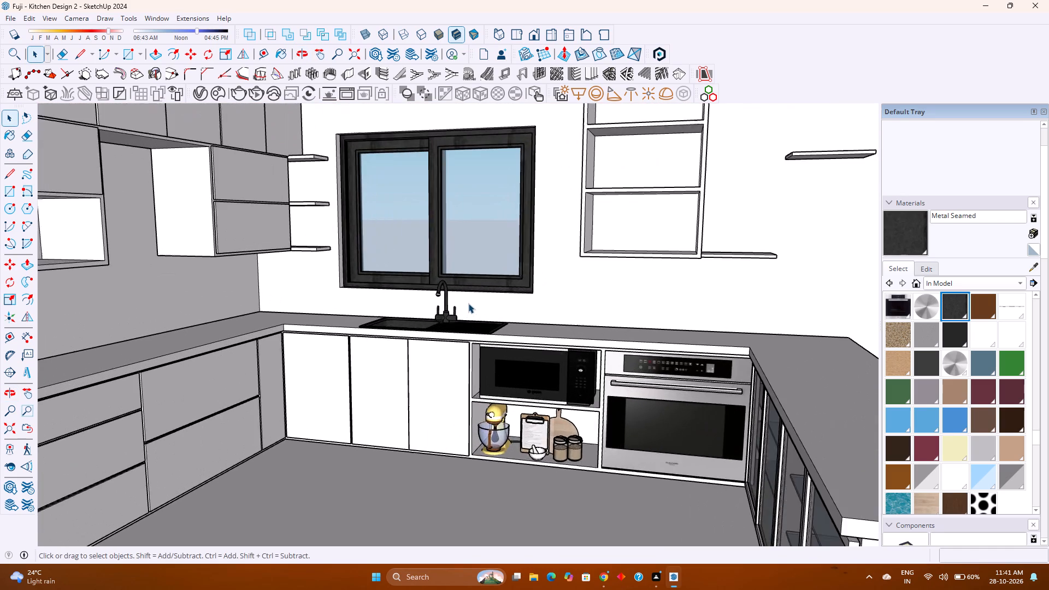
scroll(468, 303, up, 2)
middle_drag(468, 303, 483, 359)
middle_click(482, 360)
shift+middle_drag(490, 318, 453, 411)
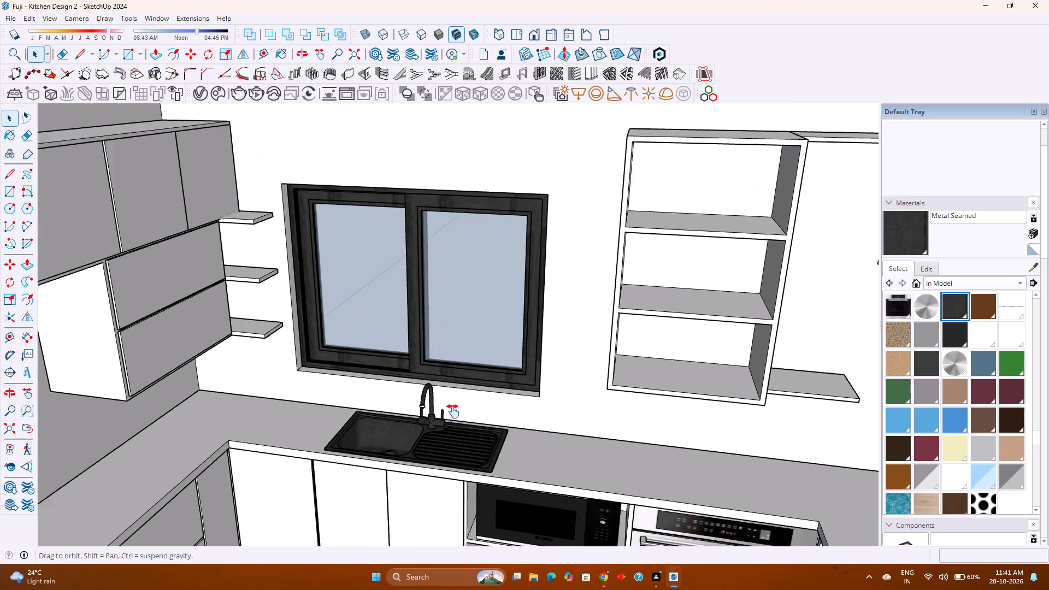
shift+middle_drag(453, 411, 449, 416)
shift+middle_click(447, 418)
middle_drag(430, 403, 468, 341)
middle_click(468, 341)
scroll(461, 298, up, 3)
middle_drag(456, 280, 369, 308)
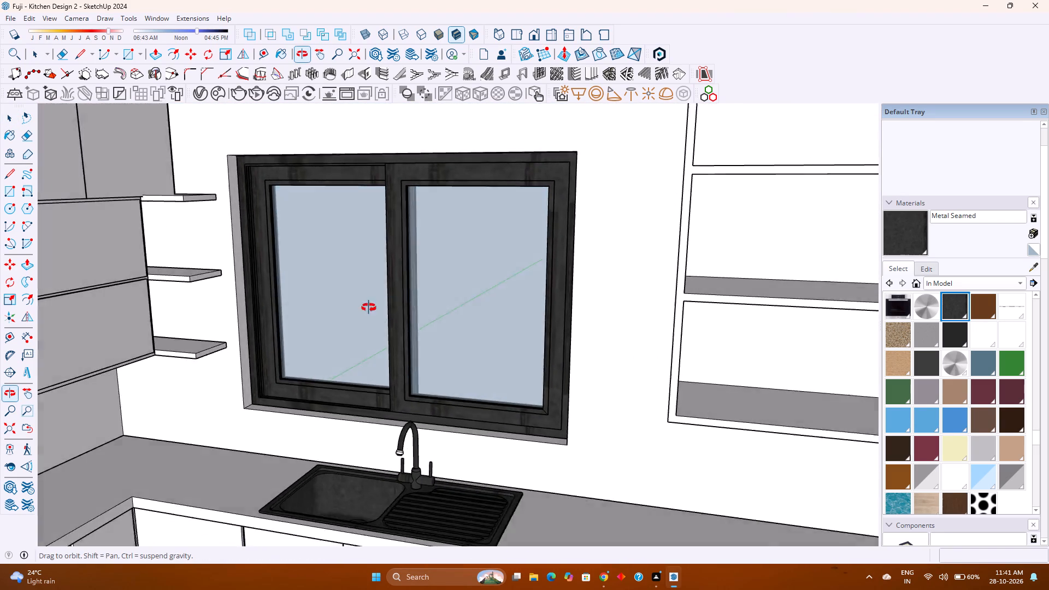
middle_drag(369, 308, 435, 348)
middle_click(435, 348)
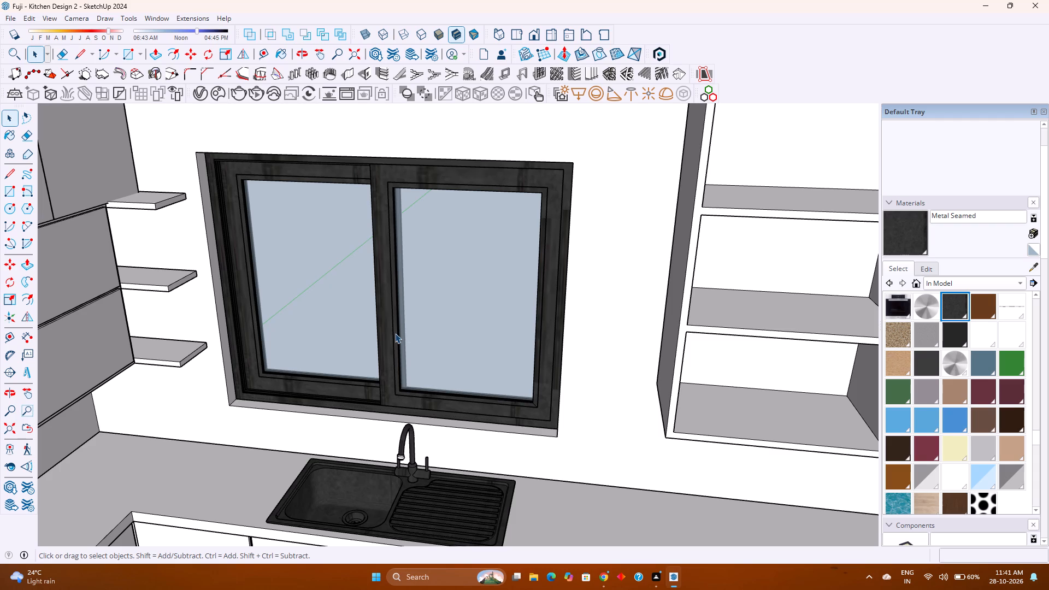
scroll(396, 333, down, 3)
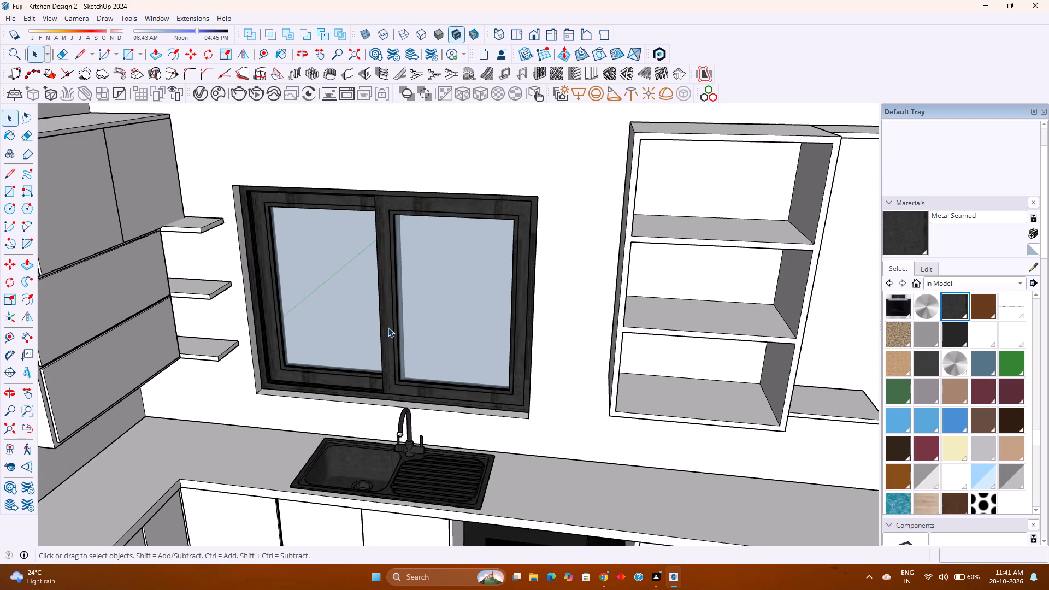
scroll(380, 324, down, 7)
middle_drag(446, 403, 415, 336)
middle_click(415, 335)
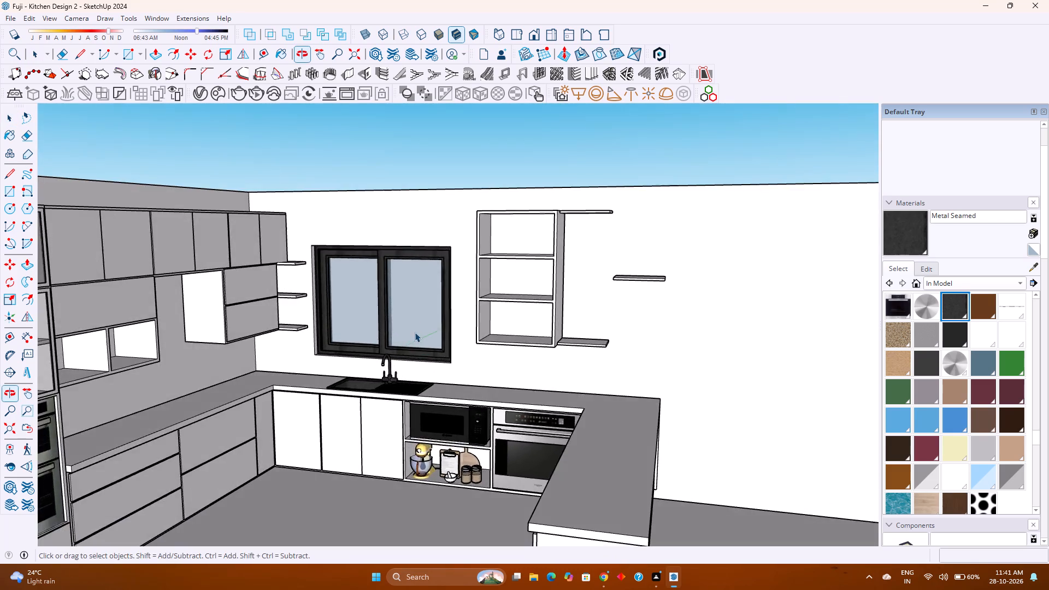
Examine the whole kitchen from outside the room, checking the cabinetry, peninsula and walls from several angles.
scroll(415, 332, down, 8)
right_click(433, 379)
middle_drag(433, 379, 433, 353)
middle_click(433, 353)
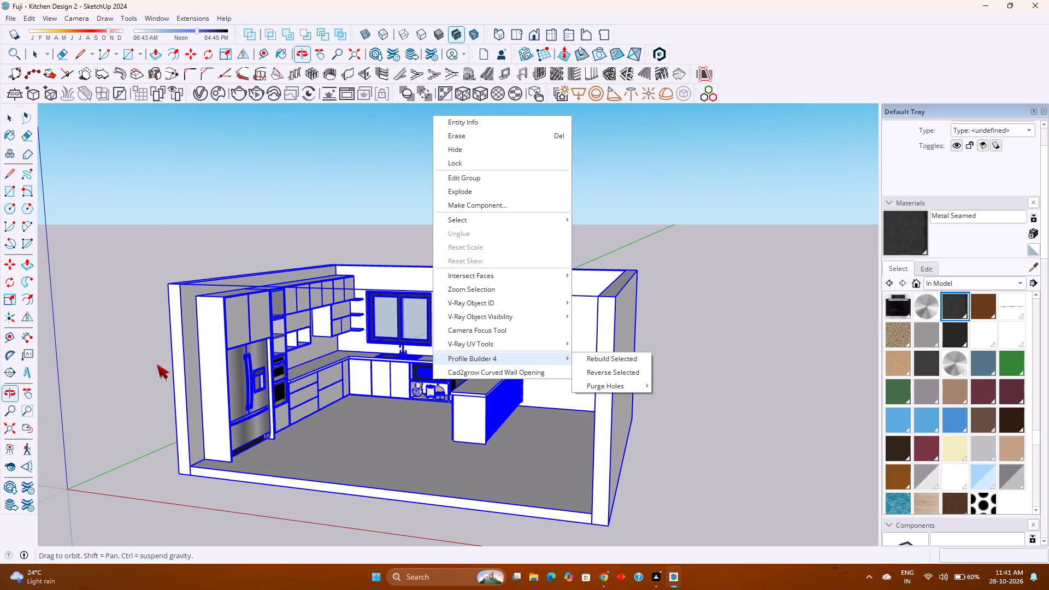
click(157, 364)
click(705, 376)
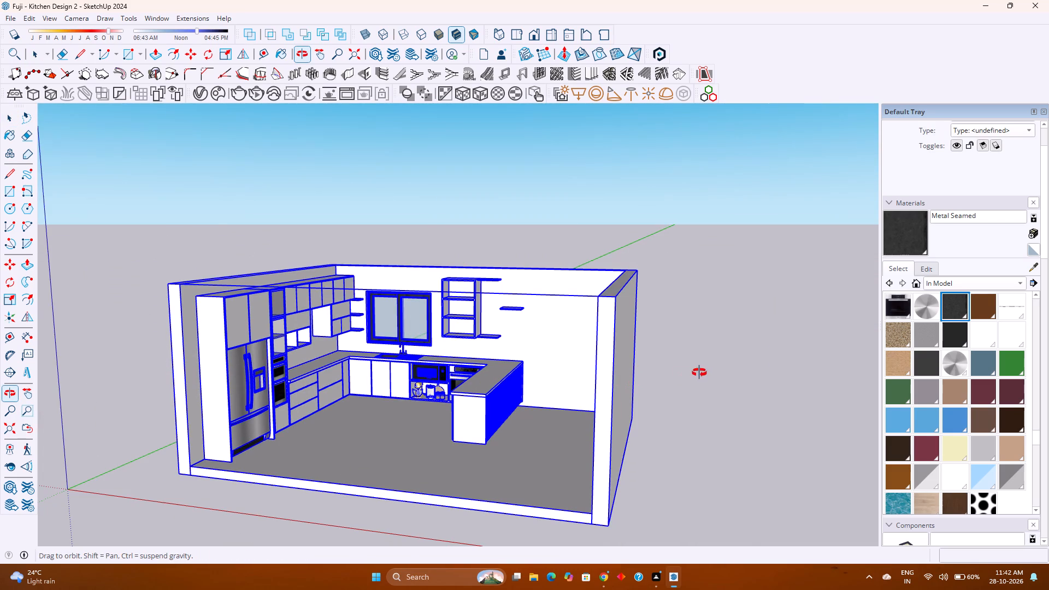
key(space)
click(685, 377)
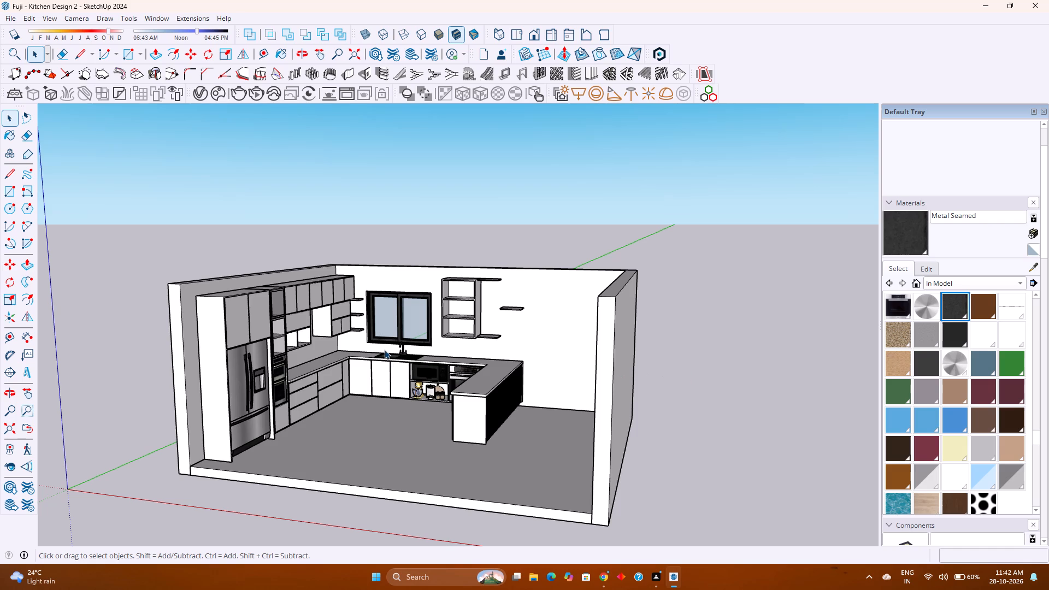
scroll(384, 350, up, 3)
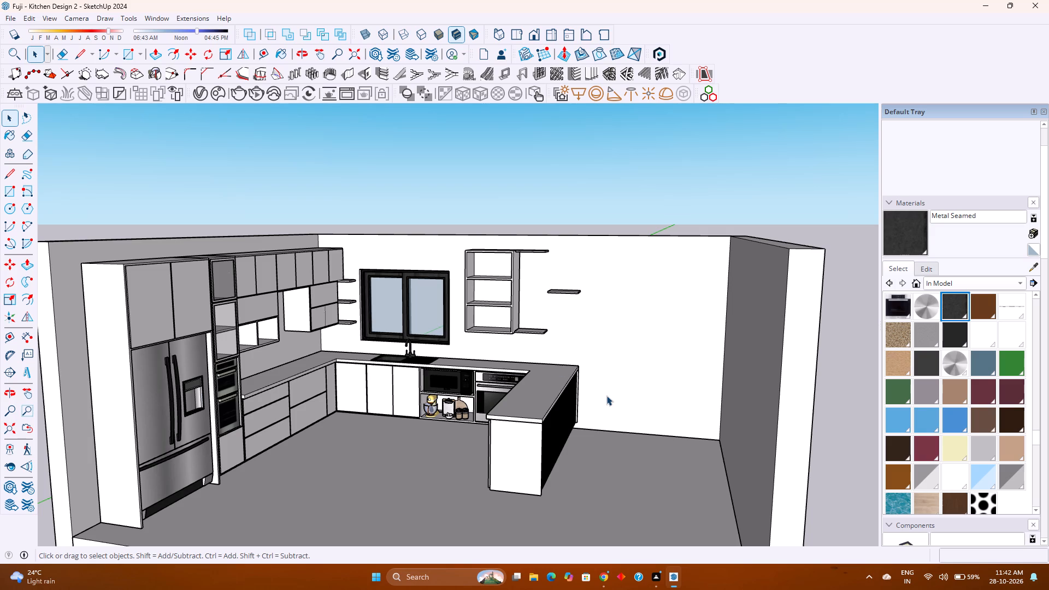
scroll(605, 394, down, 3)
middle_drag(603, 394, 497, 393)
scroll(497, 391, down, 4)
scroll(497, 391, up, 7)
middle_drag(559, 409, 552, 409)
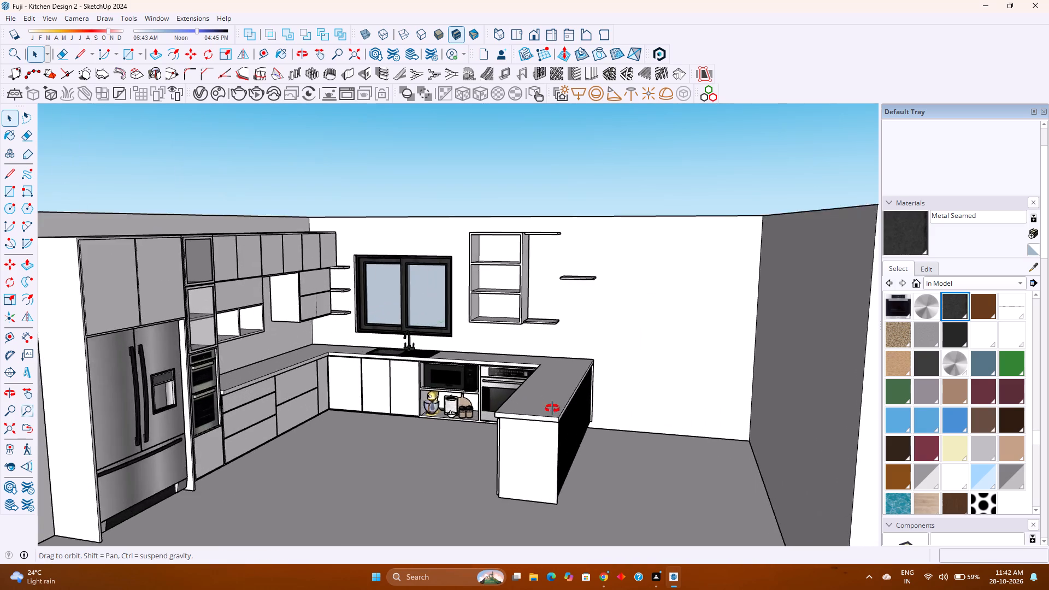
middle_drag(552, 409, 487, 398)
middle_click(487, 398)
scroll(486, 392, down, 5)
shift+middle_drag(479, 396, 519, 361)
shift+middle_click(520, 361)
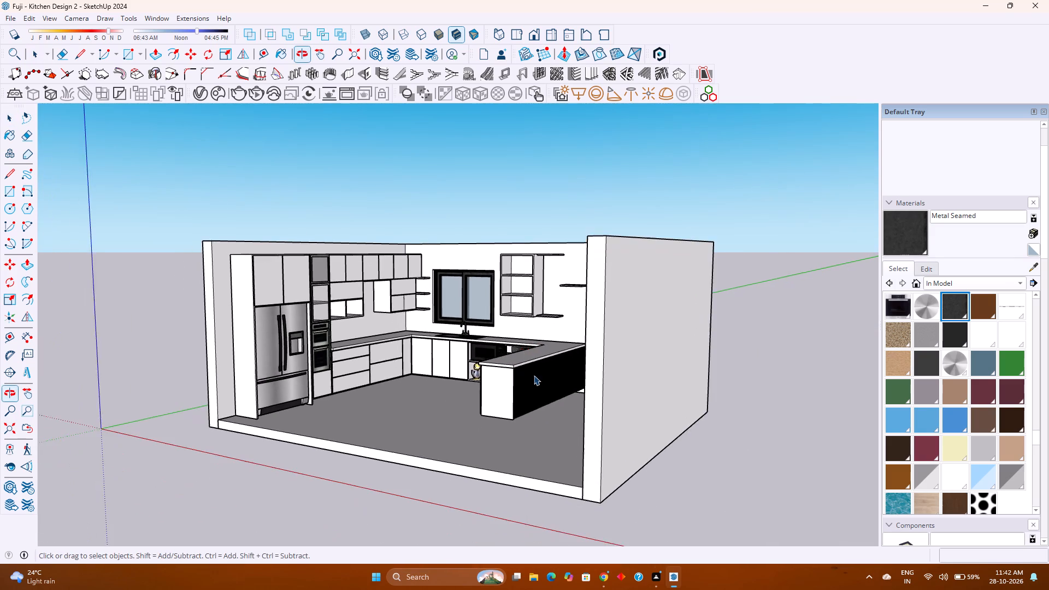
scroll(538, 381, up, 5)
scroll(538, 381, down, 6)
shift+middle_drag(543, 390, 495, 374)
shift+middle_click(495, 374)
middle_drag(494, 374, 556, 389)
scroll(410, 371, down, 2)
shift+middle_drag(410, 371, 435, 399)
shift+middle_click(435, 399)
middle_drag(435, 399, 503, 435)
middle_click(503, 435)
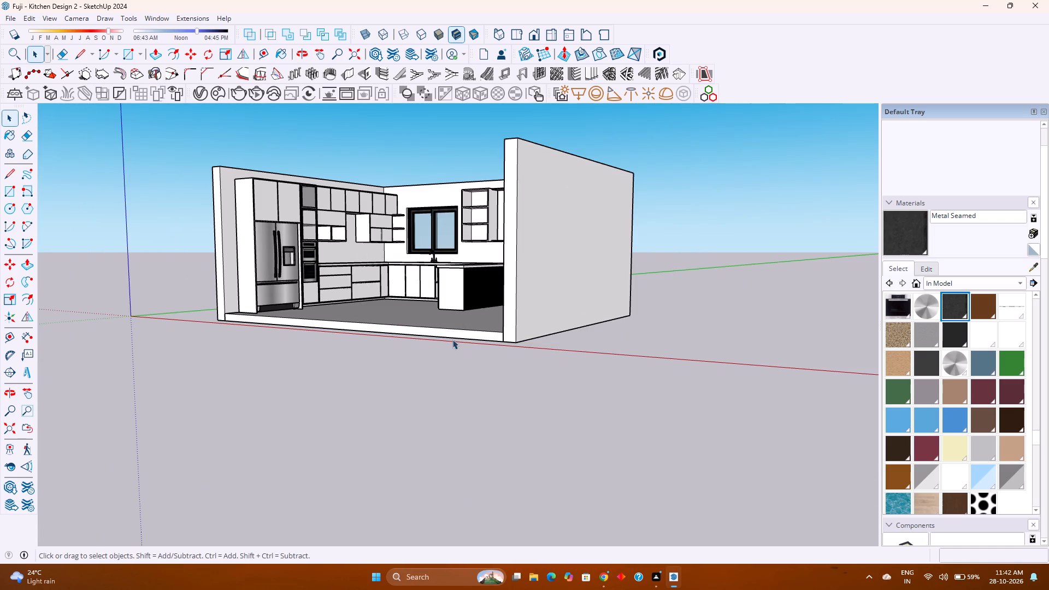
scroll(452, 337, down, 1)
shift+middle_drag(452, 337, 444, 397)
middle_drag(443, 396, 557, 439)
shift+scroll(490, 358, up, 4)
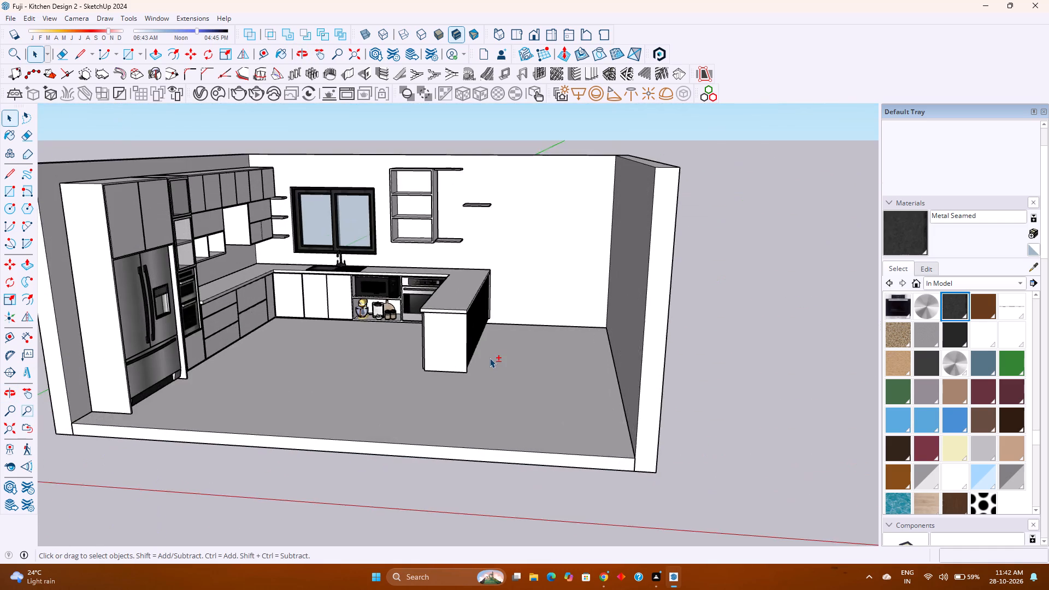
Open the peninsula's nested groups and select the thin strip beneath the countertop edge, above the wooden slats.
shift+scroll(490, 358, up, 2)
shift+middle_drag(490, 358, 516, 451)
middle_drag(498, 438, 456, 372)
middle_click(456, 372)
scroll(458, 363, up, 8)
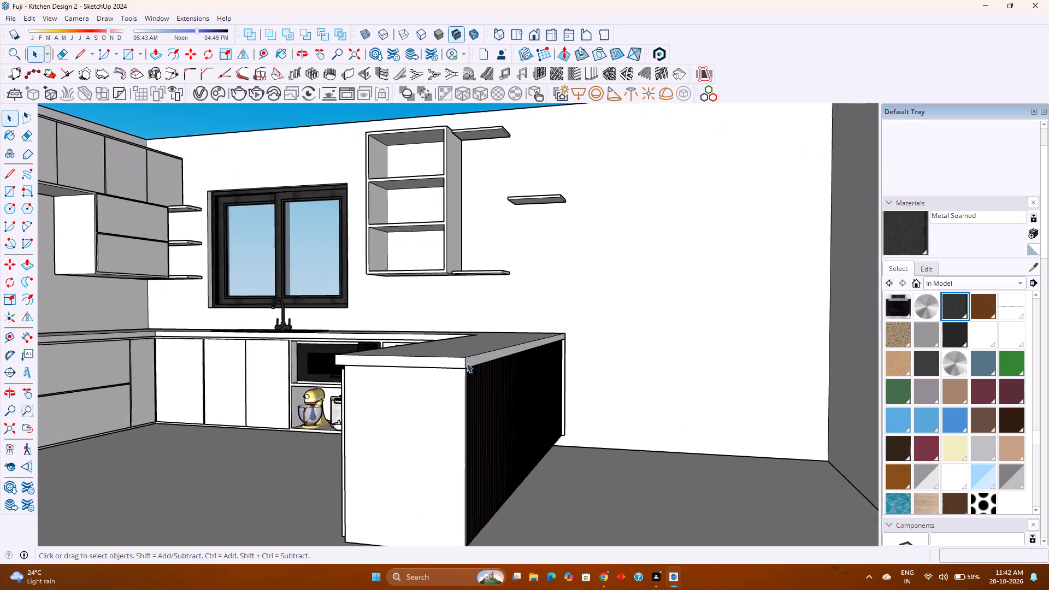
scroll(467, 363, up, 11)
middle_drag(467, 363, 444, 316)
middle_click(444, 316)
scroll(498, 417, up, 9)
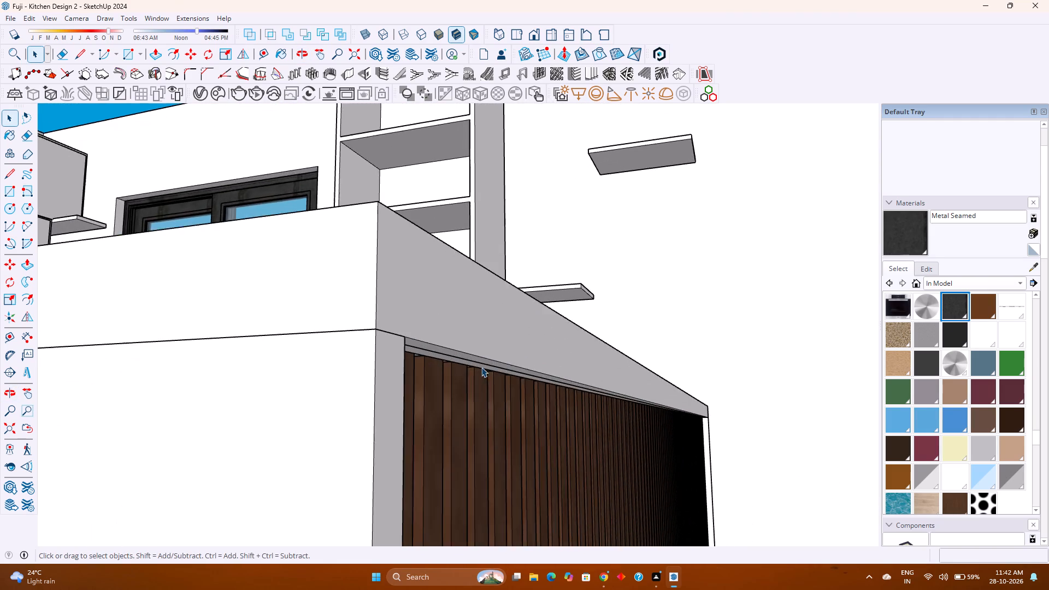
scroll(481, 367, up, 5)
middle_click(384, 365)
middle_click(382, 365)
middle_drag(374, 357, 364, 349)
middle_drag(364, 349, 343, 337)
double_click(500, 281)
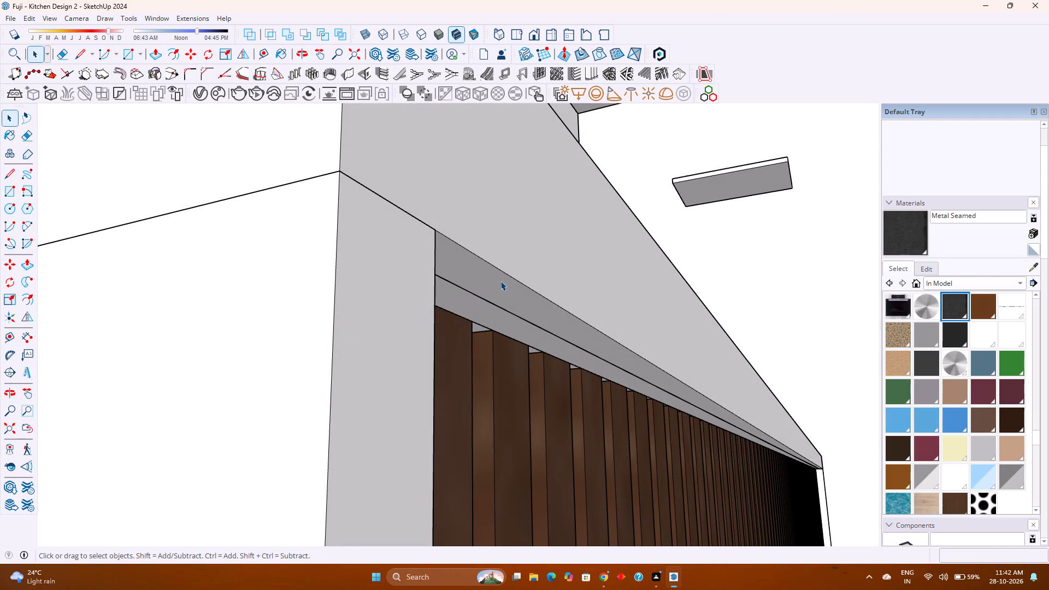
double_click(479, 301)
double_click(512, 279)
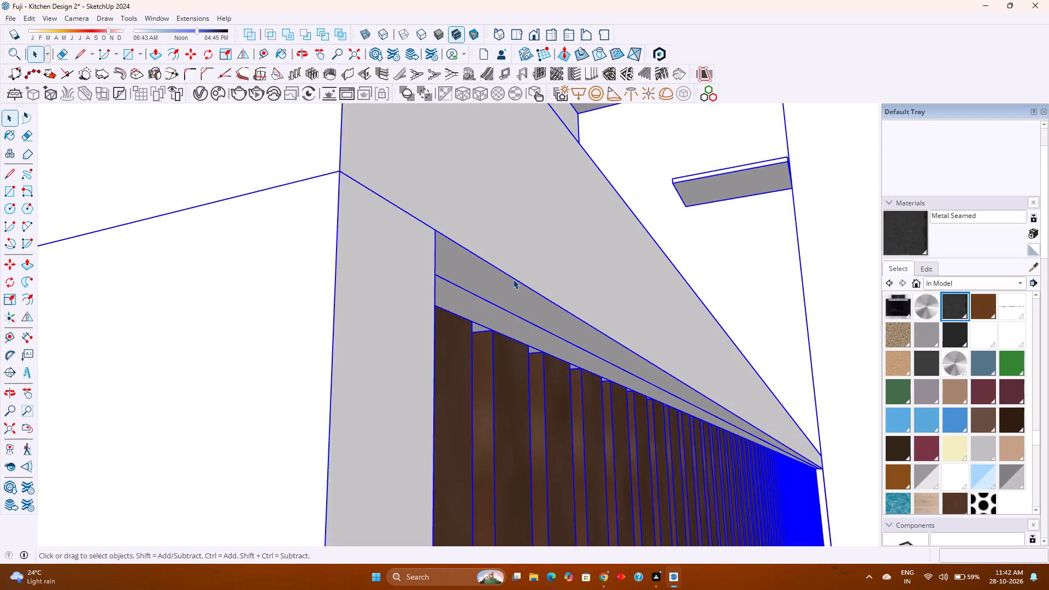
double_click(513, 279)
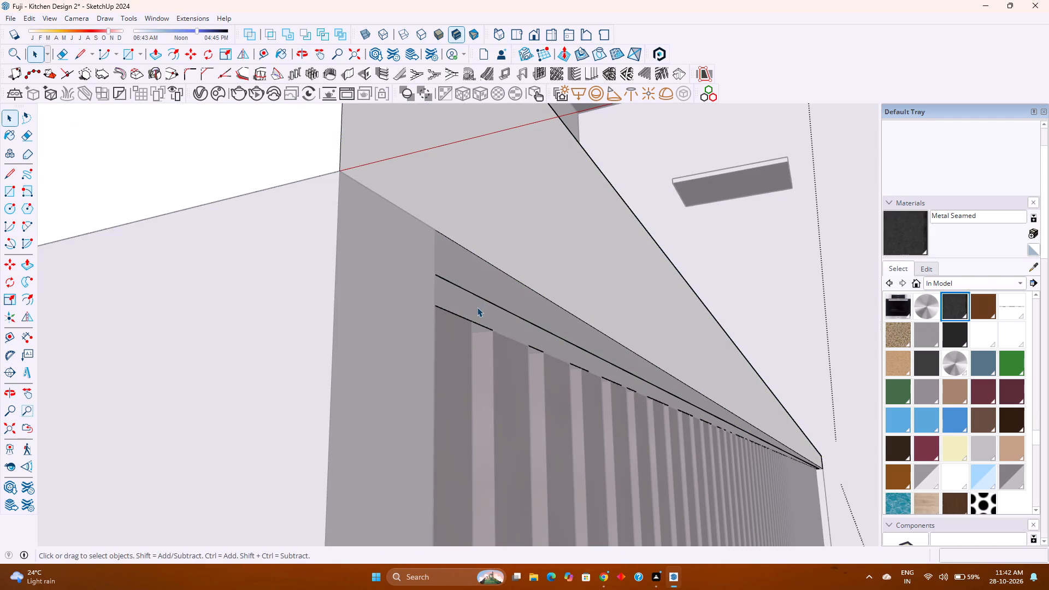
click(477, 307)
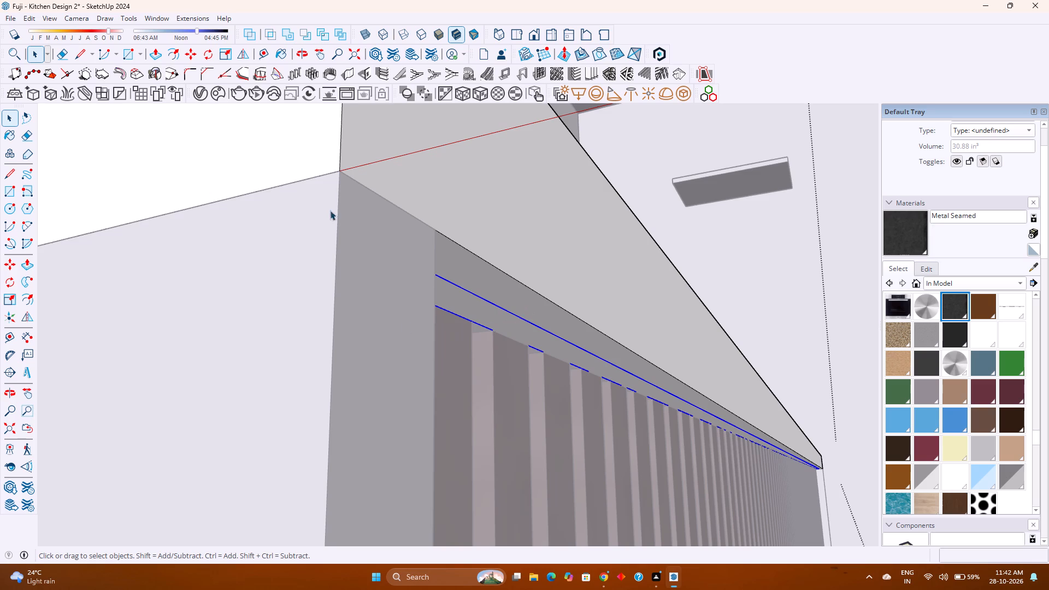
Create a new Emissive material in the V-Ray Asset Editor.
click(203, 95)
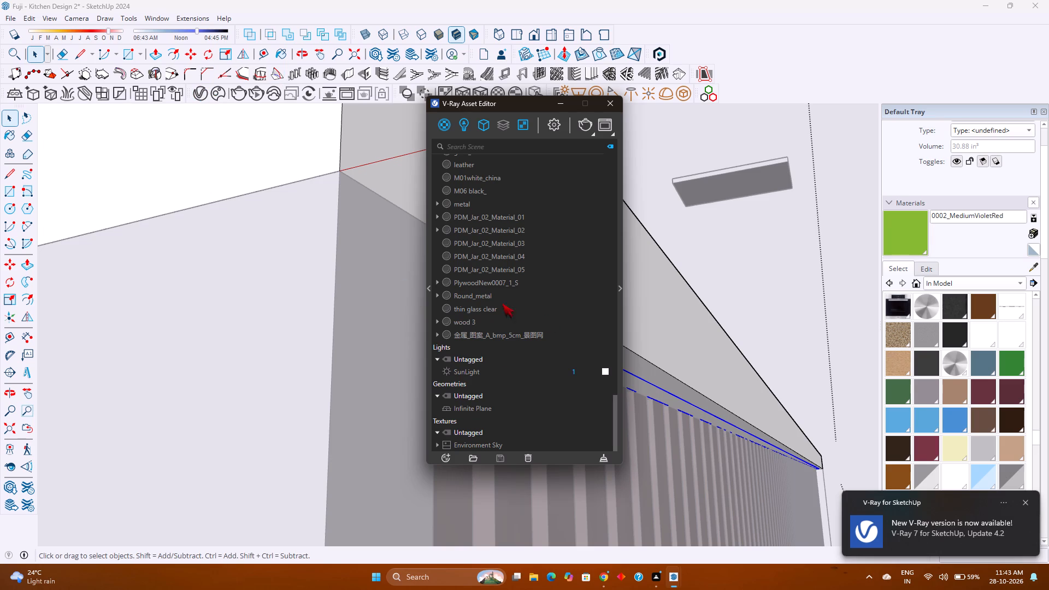
right_click(451, 124)
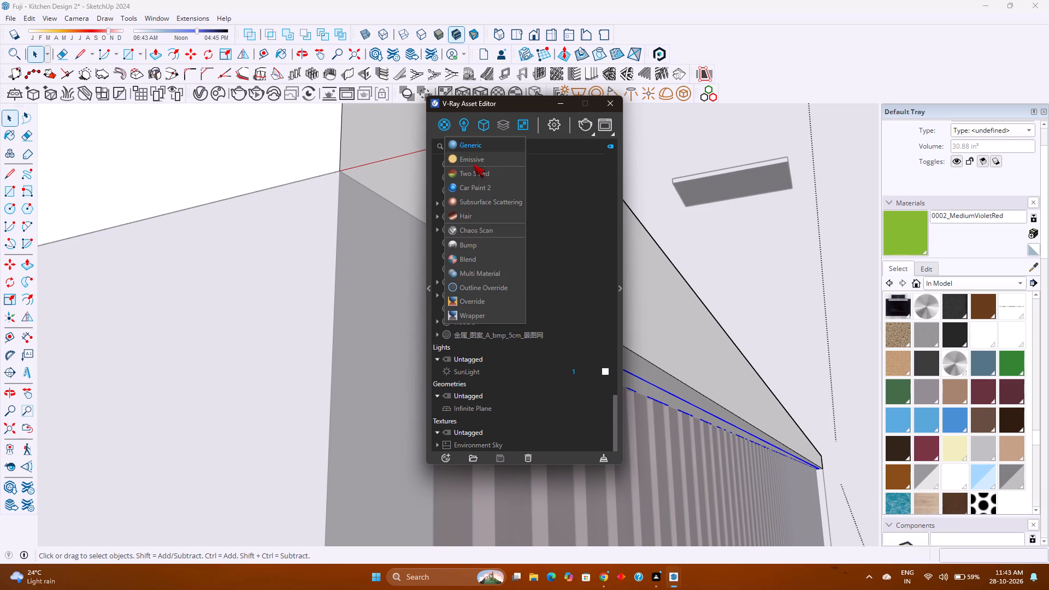
click(487, 156)
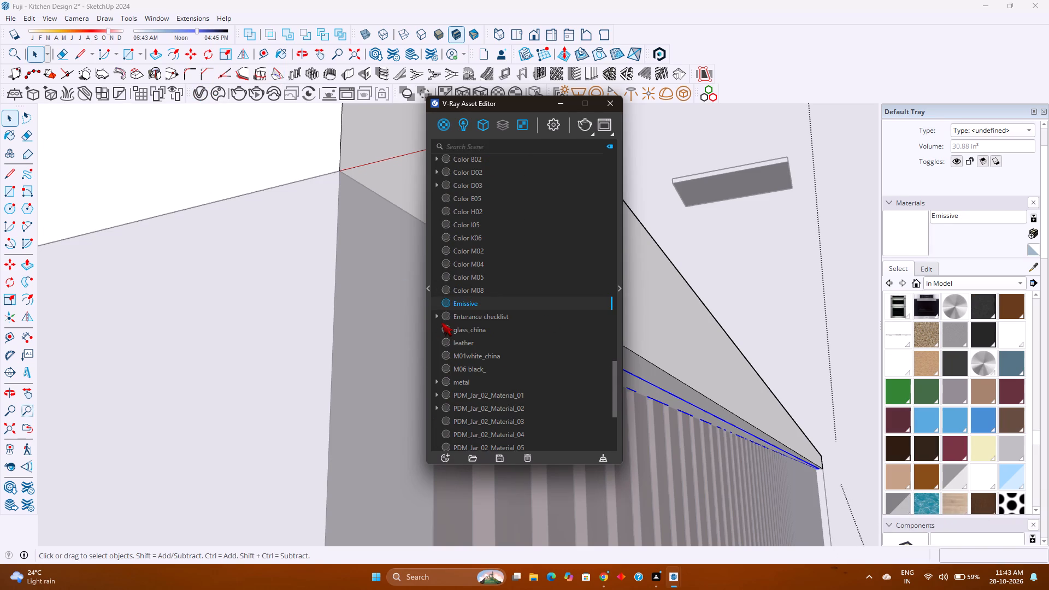
Rename the new emissive material as Counter Below Light.
right_click(485, 310)
click(453, 303)
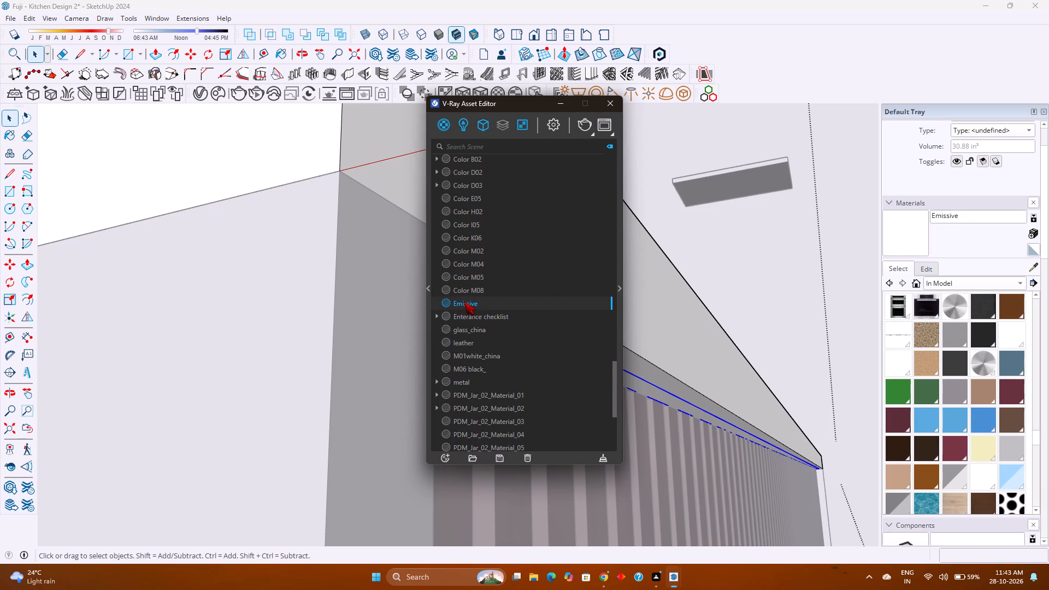
right_click(464, 302)
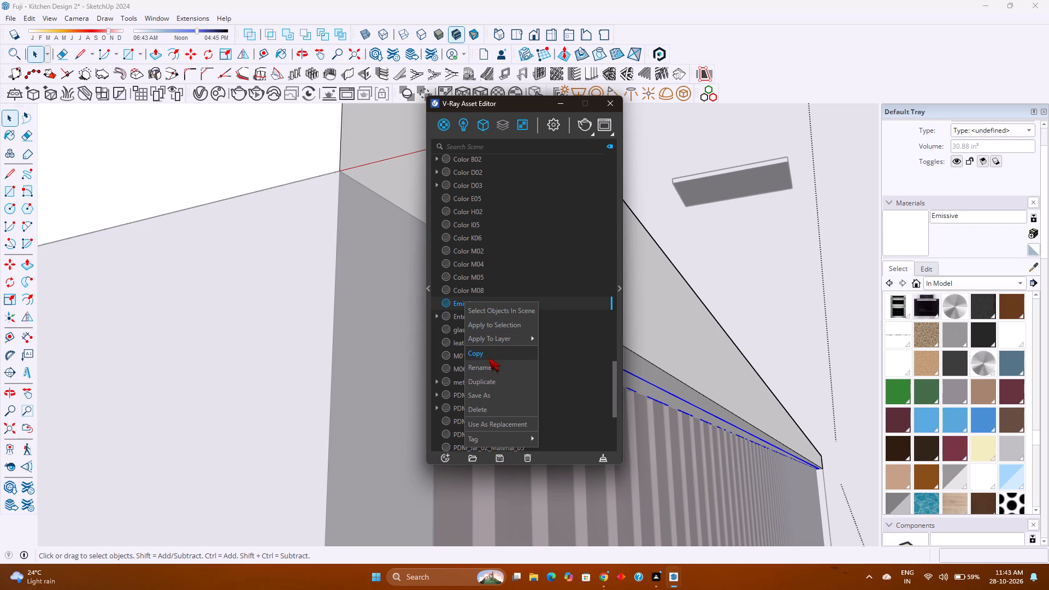
click(484, 368)
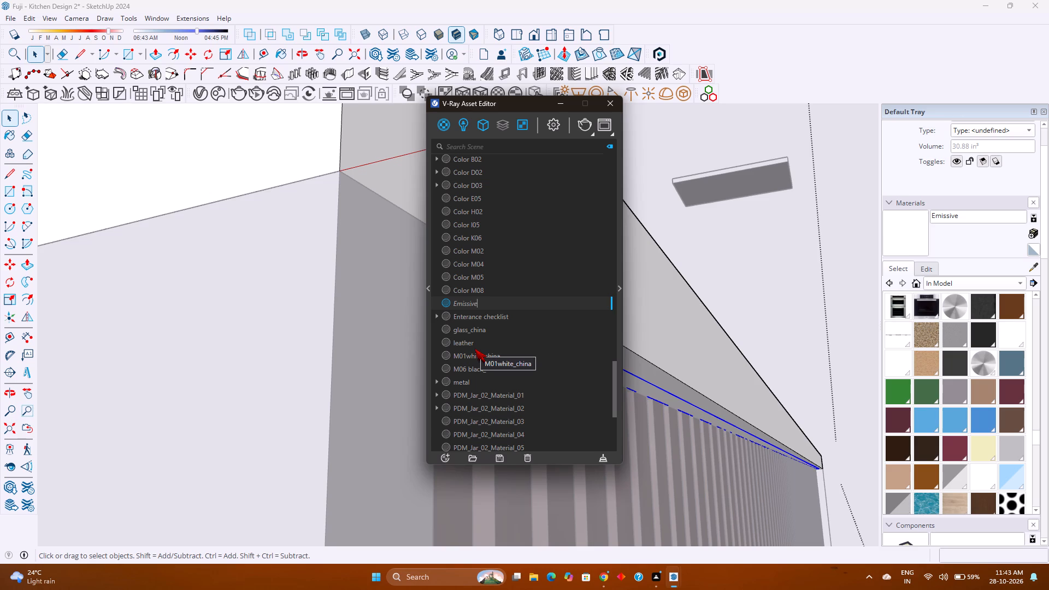
key(BackSpace)
key(BackSpace)
key(BackSpace)
key(BackSpace)
key(BackSpace)
key(BackSpace)
key(BackSpace)
key(BackSpace)
key(BackSpace)
text(Co)
text(unter Be)
text(low l)
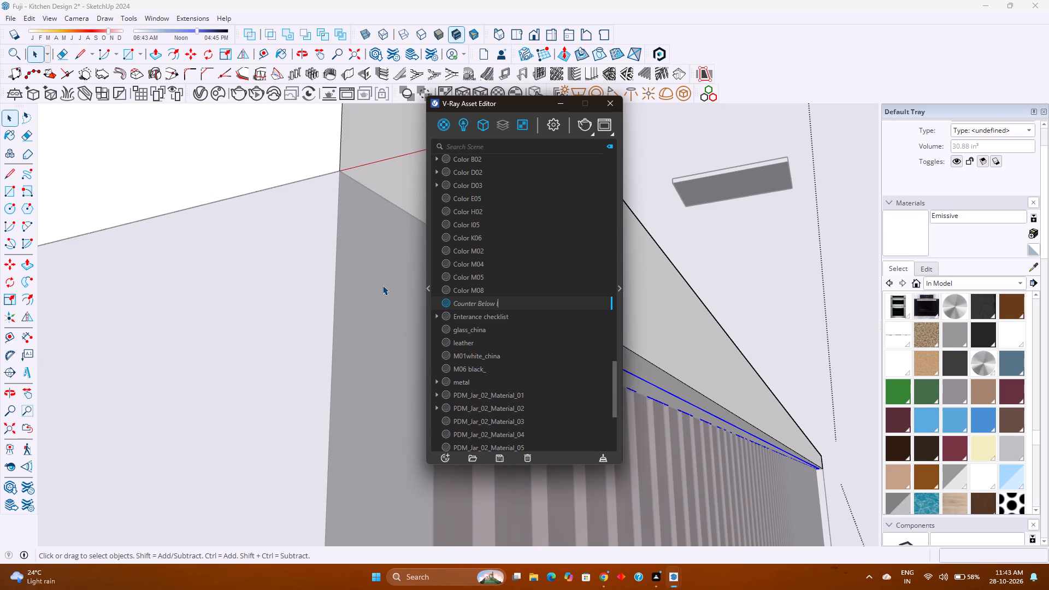
key(i)
key(BackSpace)
key(BackSpace)
text(Light)
key(Return)
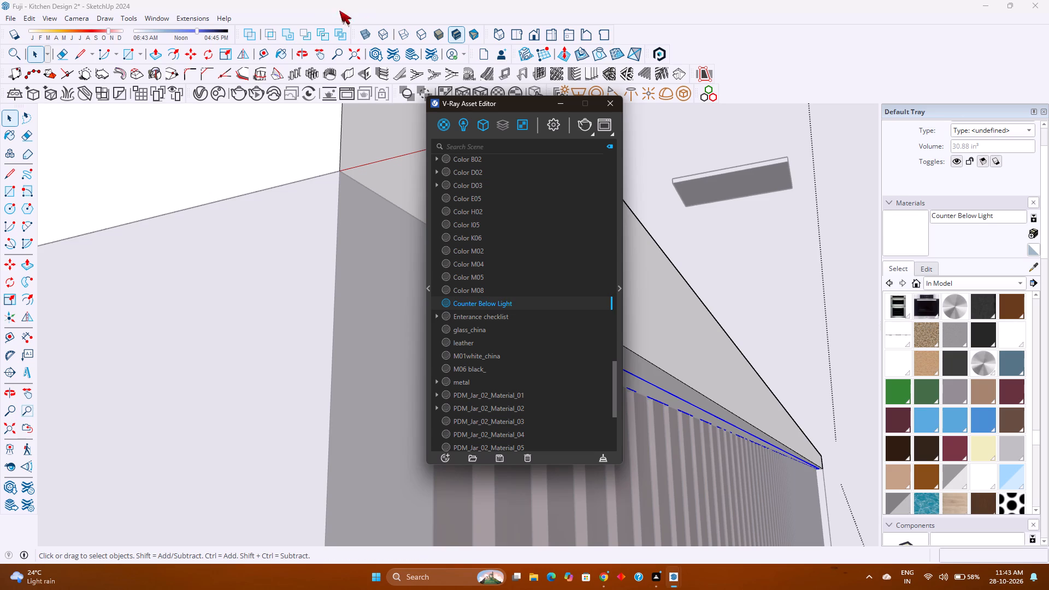
Give the Counter Below Light material a warm peach colour, about R 0.987, G 0.864, B 0.717, and an intensity of 10.
click(619, 293)
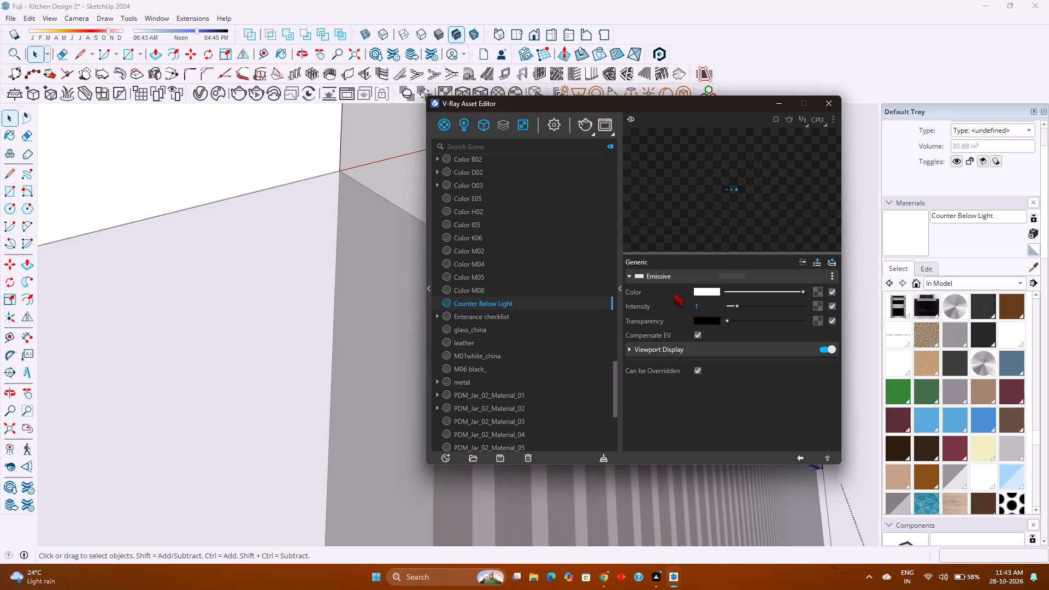
click(704, 293)
click(503, 214)
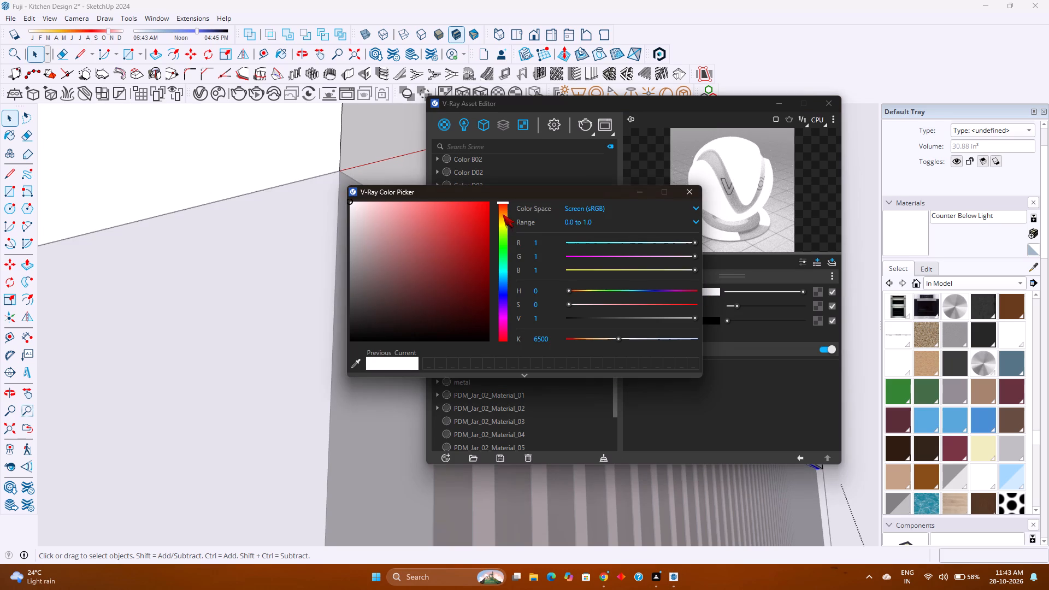
click(388, 203)
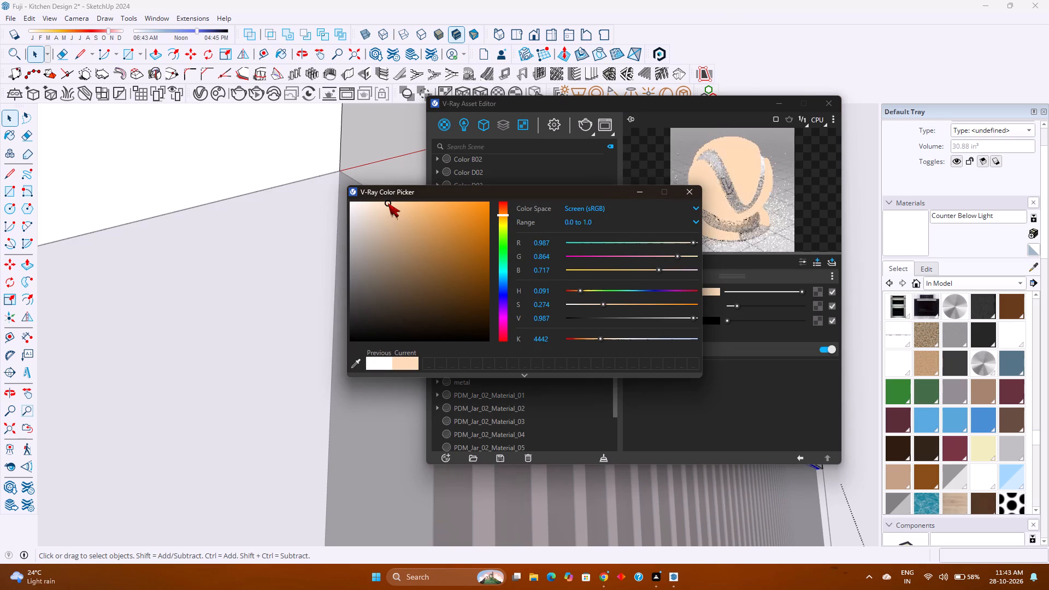
click(686, 193)
drag(737, 308, 821, 303)
double_click(698, 336)
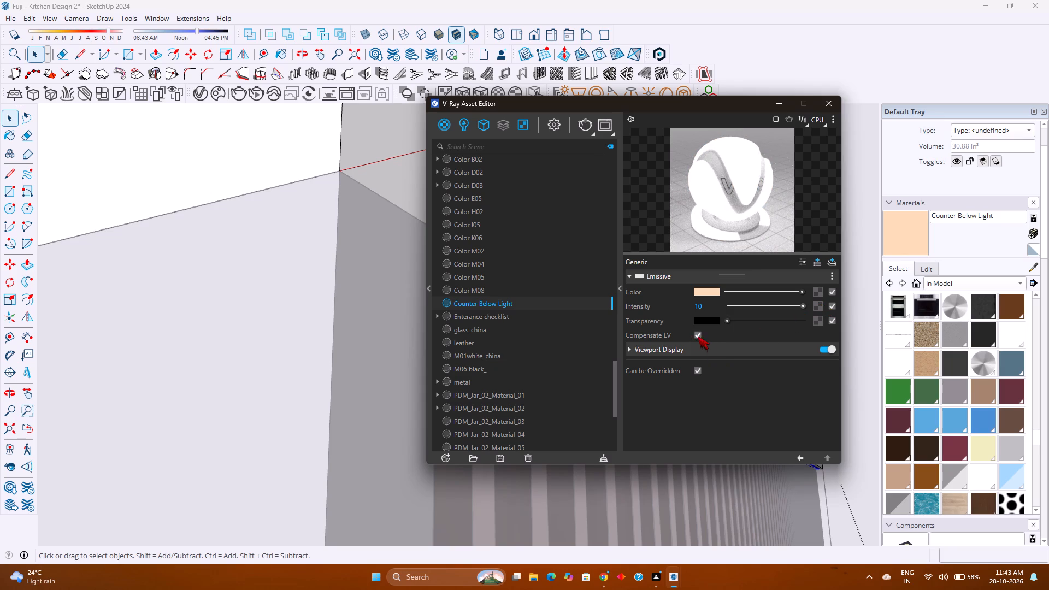
Apply the Counter Below Light material to the selected strip beneath the countertop, then leave V-Ray and the nested groups.
right_click(507, 302)
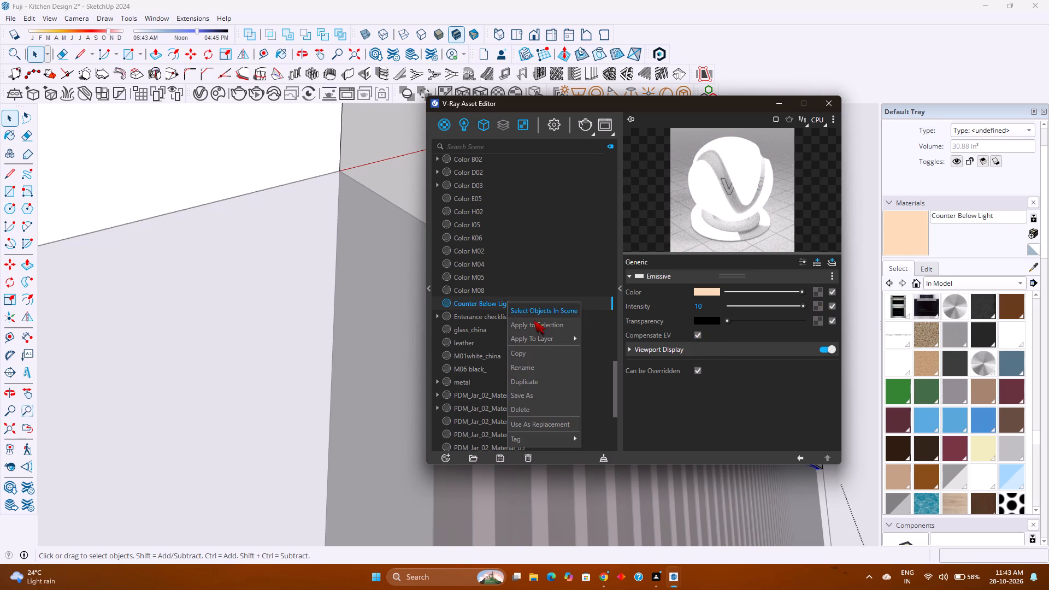
click(537, 323)
drag(579, 101, 681, 105)
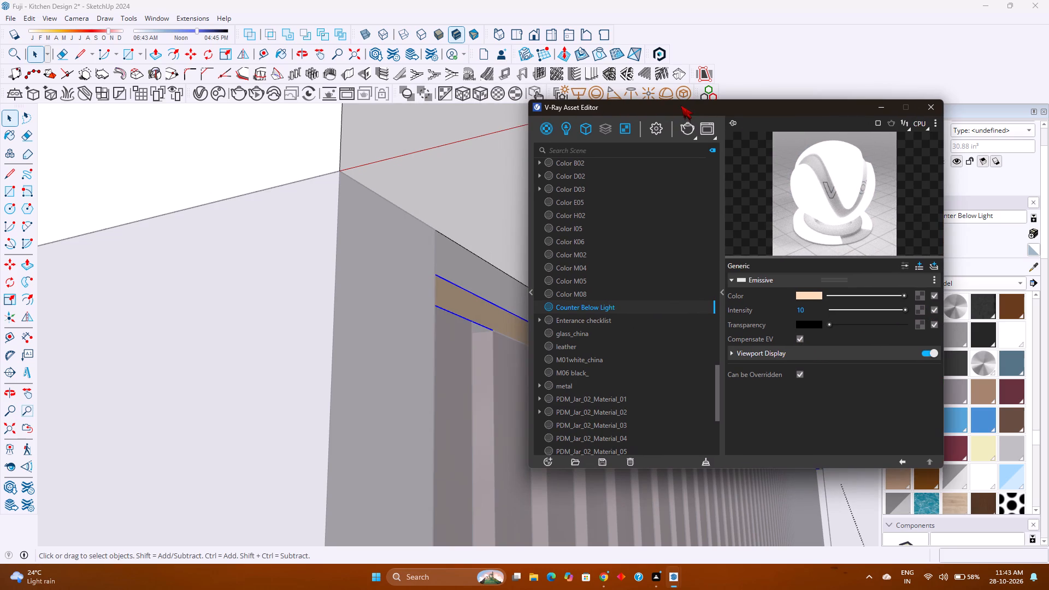
drag(681, 105, 681, 105)
click(933, 103)
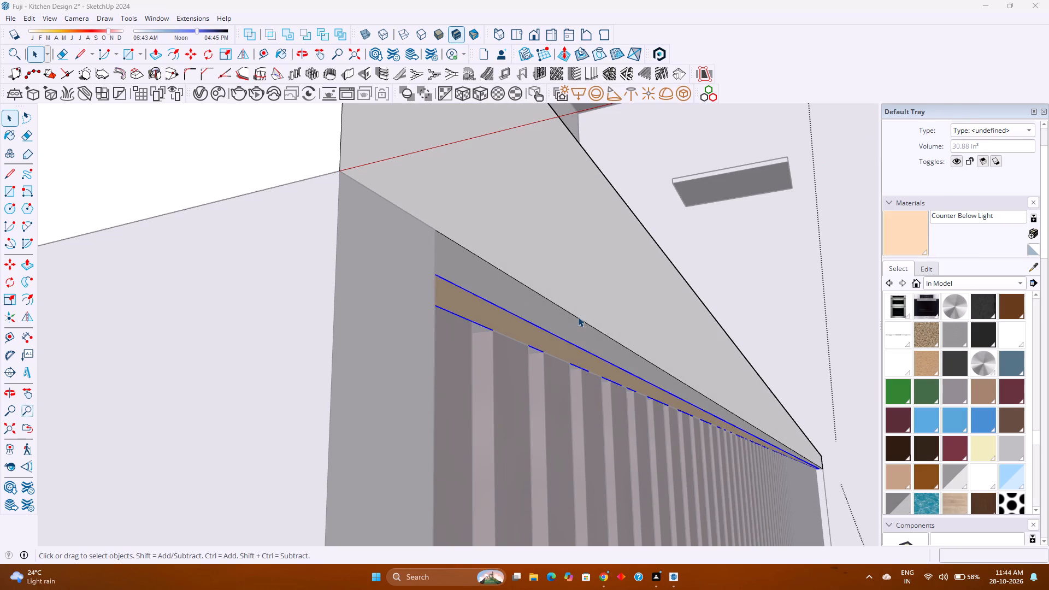
key(Escape)
scroll(538, 321, down, 1)
key(Escape)
key(Escape)
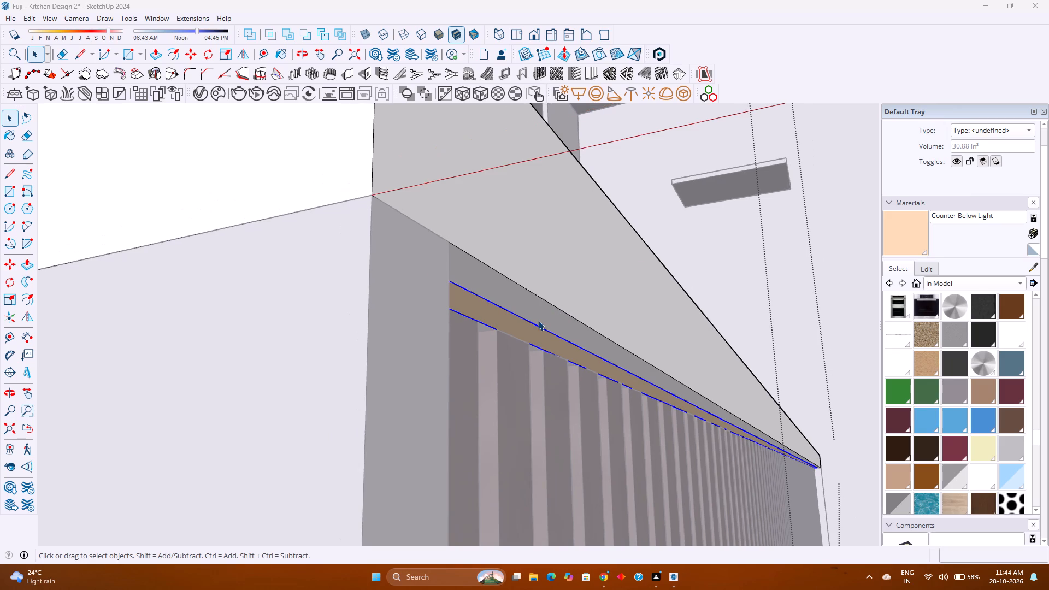
key(Escape)
key(space)
key(Escape)
key(Escape)
key(Escape)
key(Escape)
scroll(538, 321, down, 4)
scroll(538, 321, up, 1)
scroll(538, 321, down, 2)
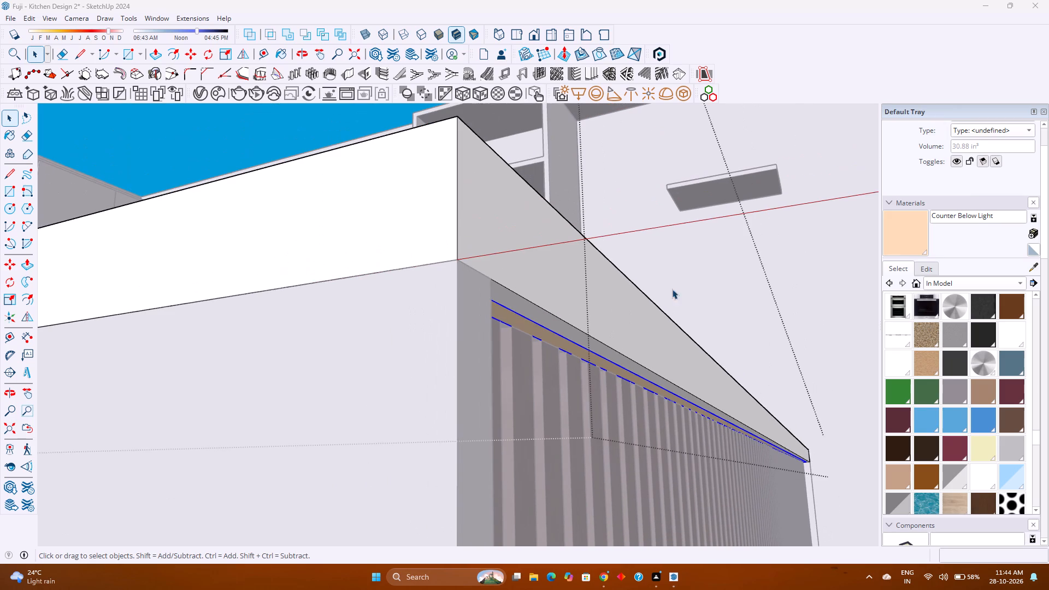
triple_click(286, 135)
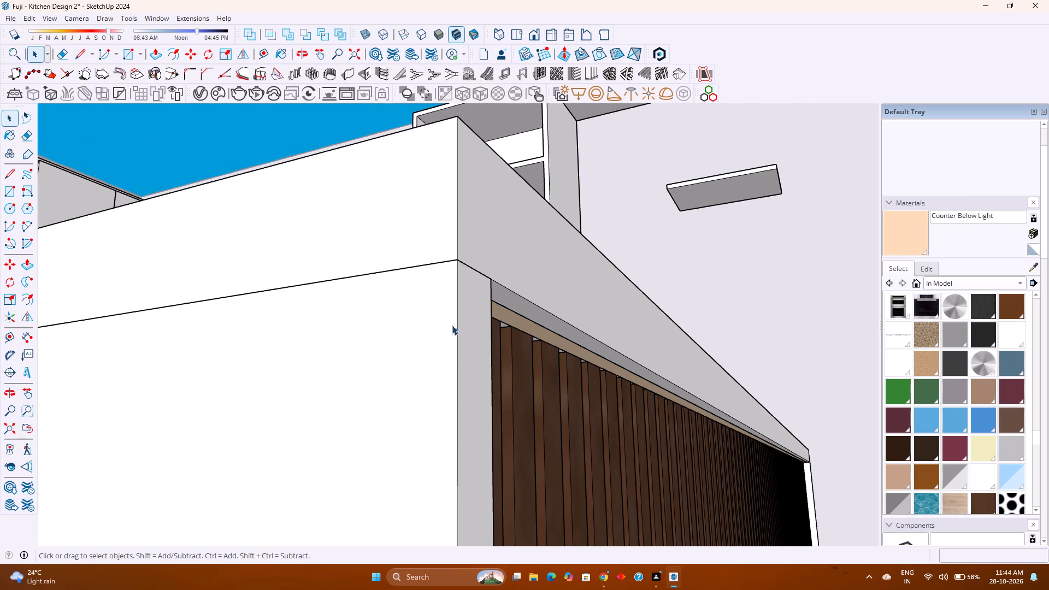
Run a V-Ray test render of the countertop underside close-up, examine the light strip's glow, and put the render window away.
click(256, 85)
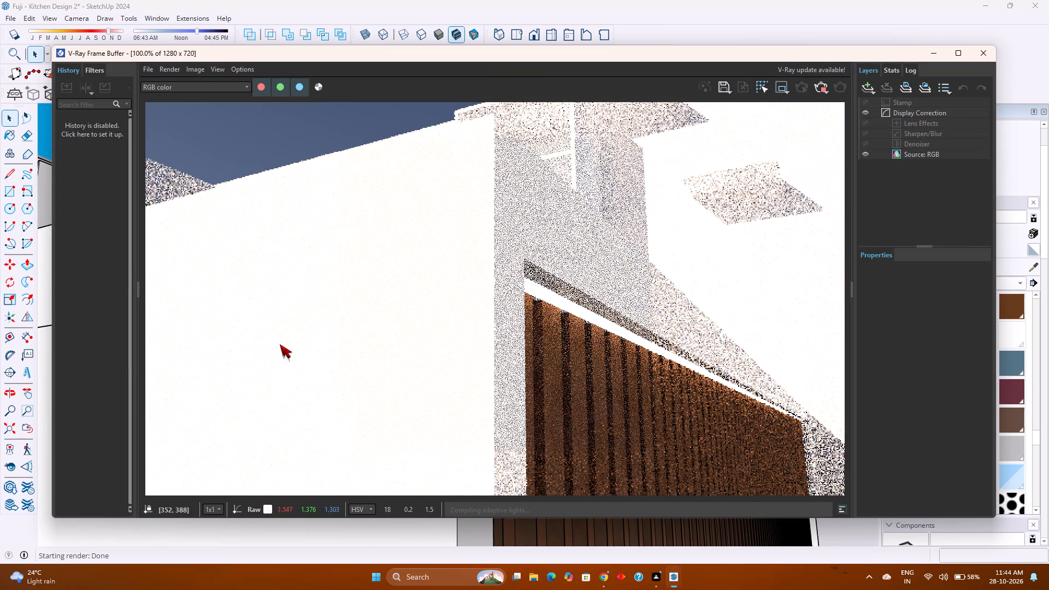
scroll(497, 353, down, 3)
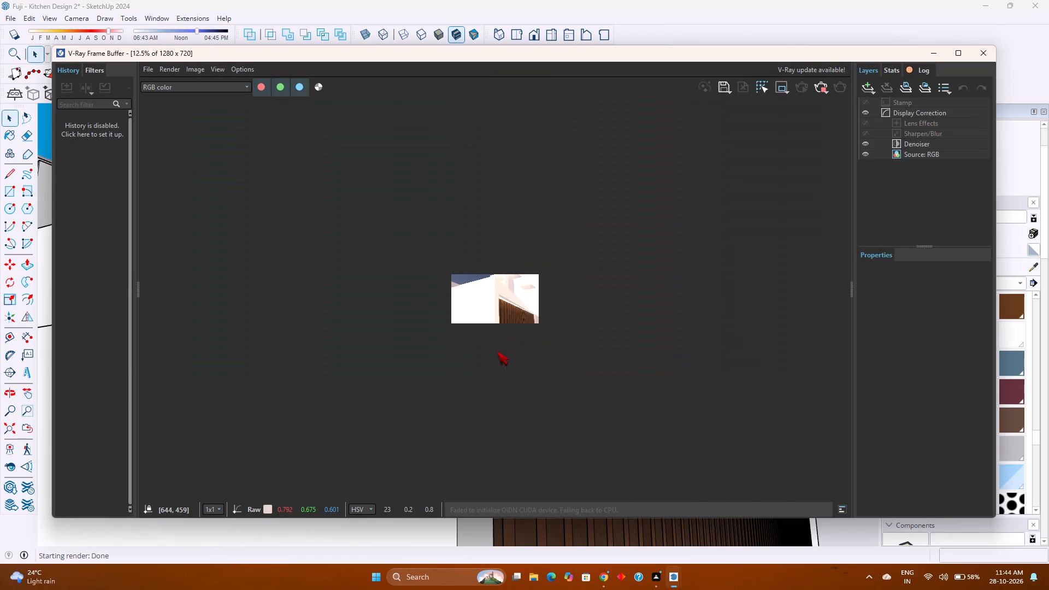
scroll(505, 339, up, 2)
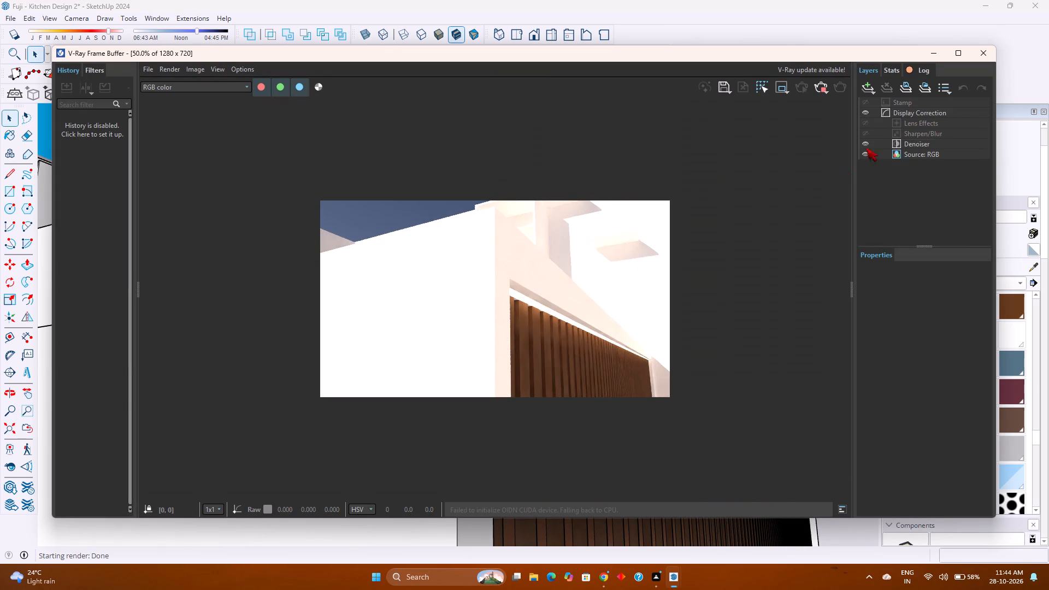
click(929, 51)
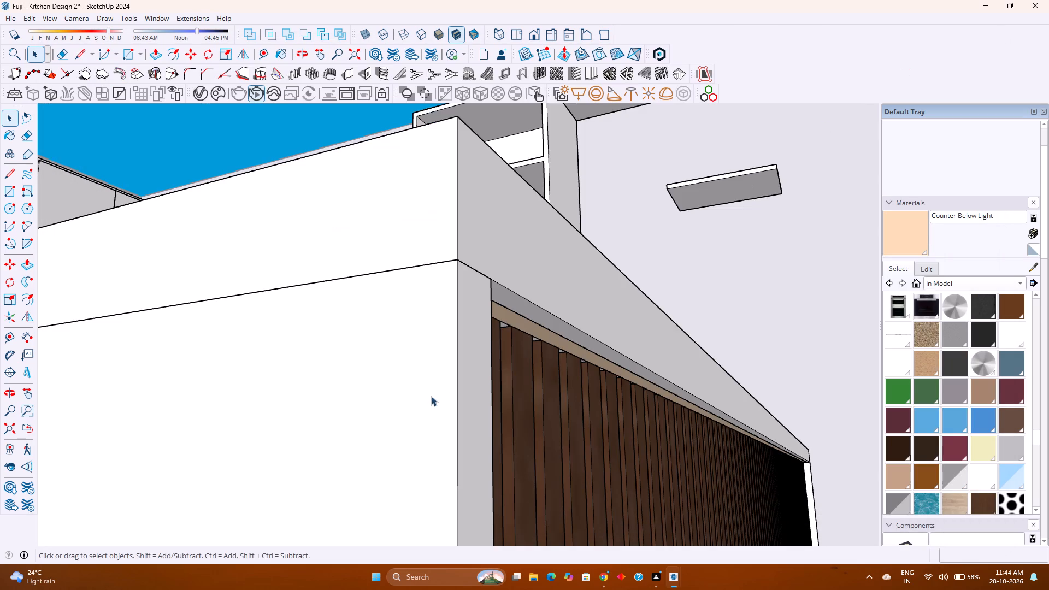
Frame the whole peninsula counter with its slatted wood side and run a V-Ray test render to examine the under-counter lighting.
scroll(441, 390, down, 7)
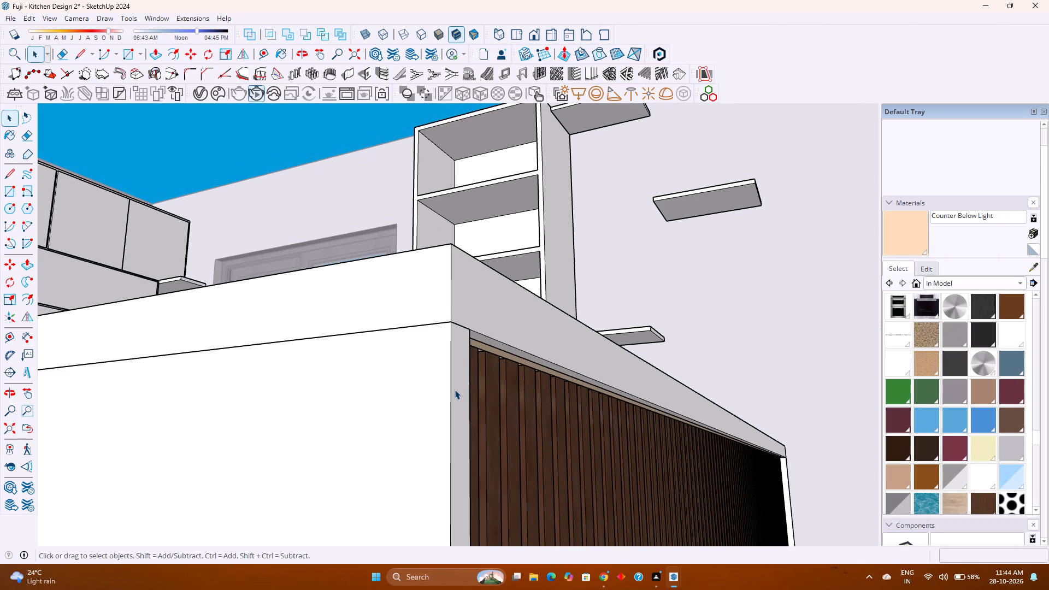
shift+middle_drag(457, 390, 482, 315)
shift+middle_click(482, 311)
scroll(485, 291, down, 12)
middle_drag(485, 289, 470, 348)
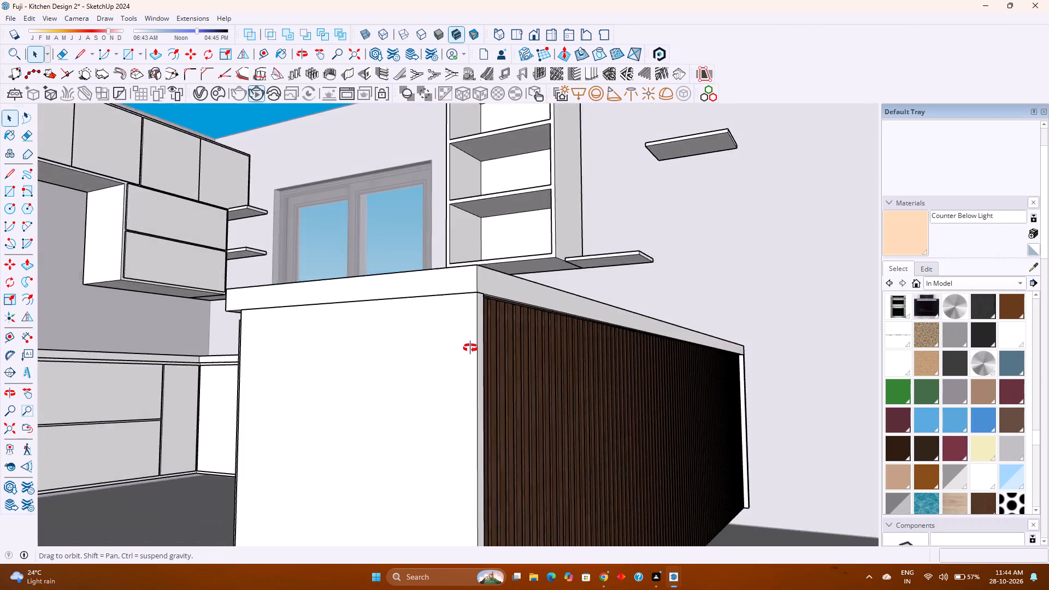
middle_drag(470, 348, 471, 370)
middle_click(471, 370)
shift+middle_drag(520, 378, 498, 316)
scroll(507, 333, down, 3)
shift+middle_drag(514, 359, 500, 315)
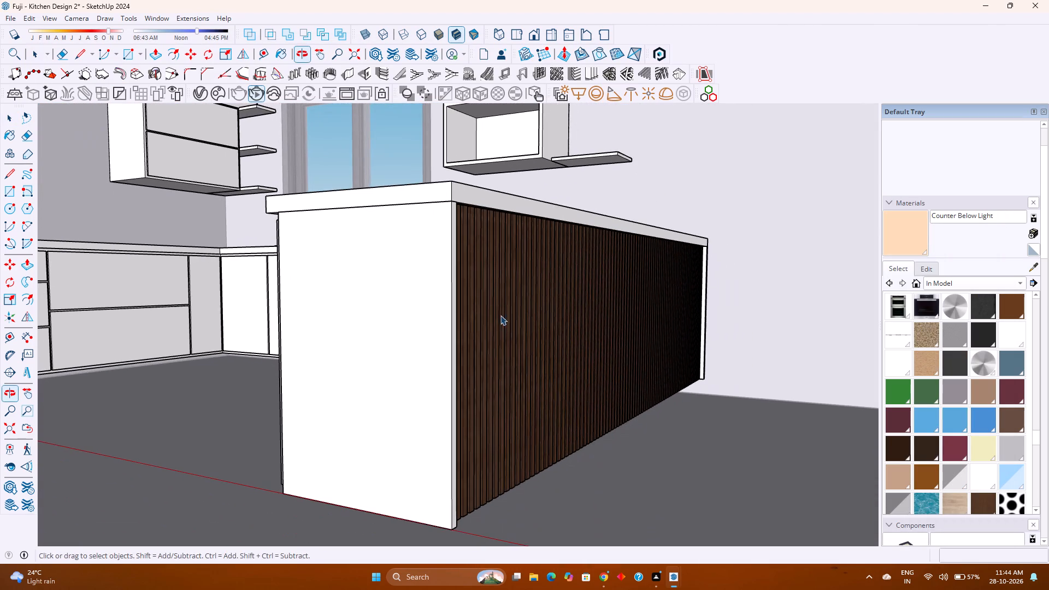
click(255, 92)
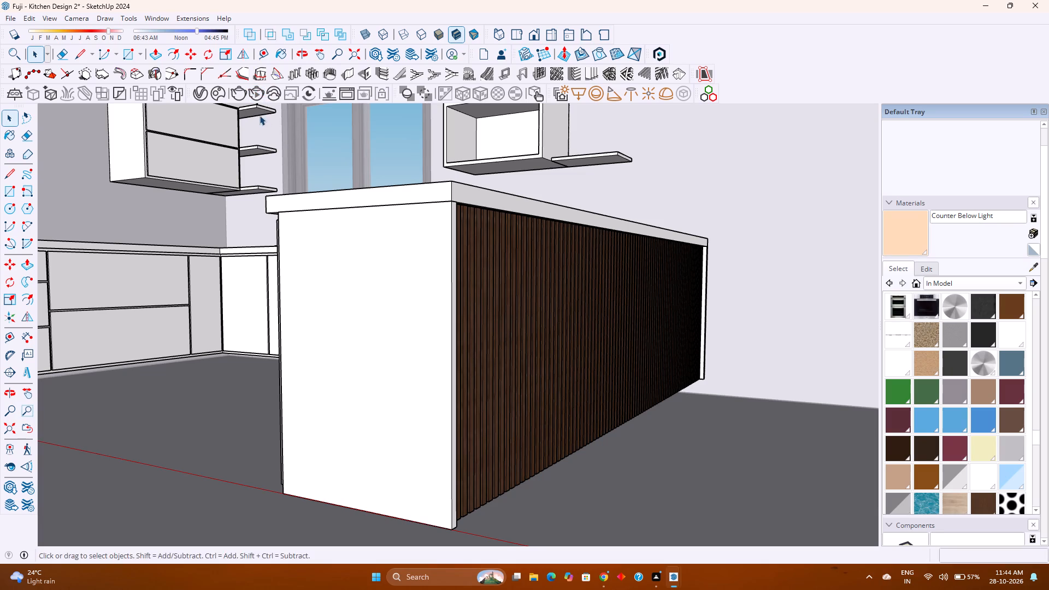
click(256, 90)
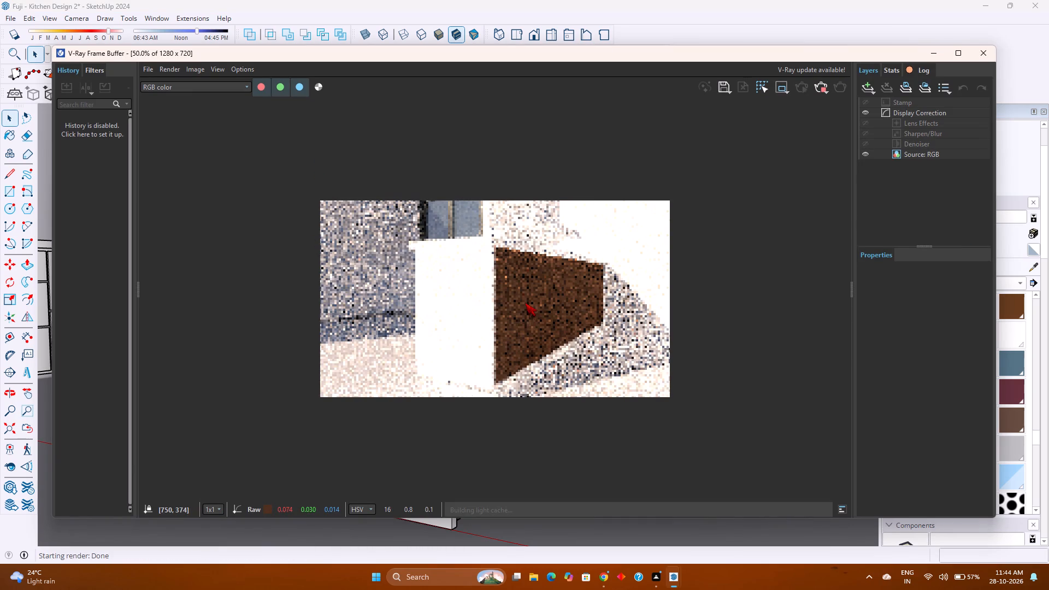
scroll(534, 300, up, 3)
scroll(534, 300, down, 2)
scroll(534, 300, up, 1)
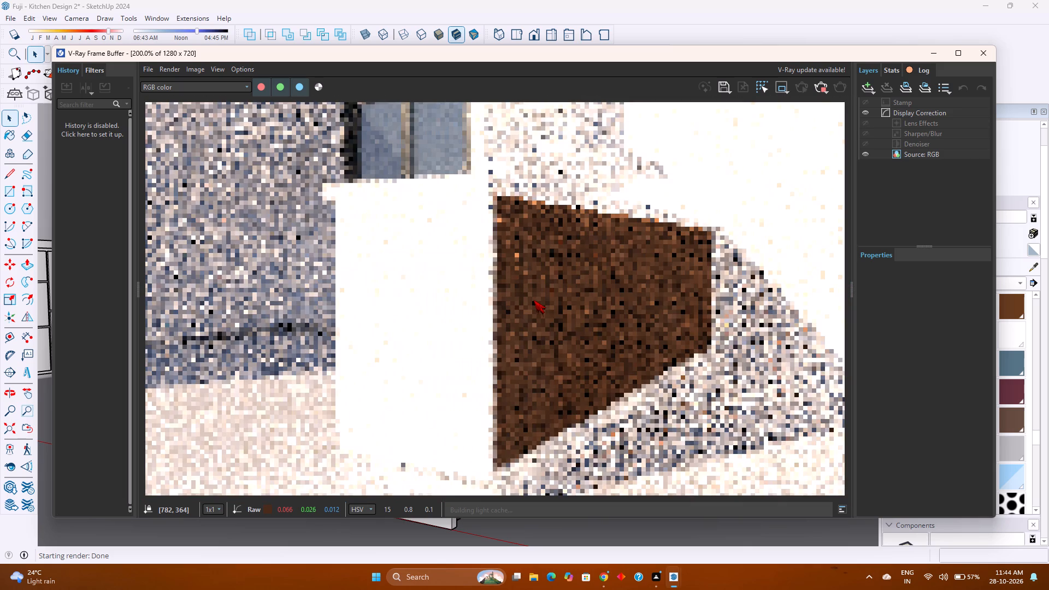
scroll(534, 300, down, 2)
scroll(534, 300, up, 2)
scroll(534, 300, down, 2)
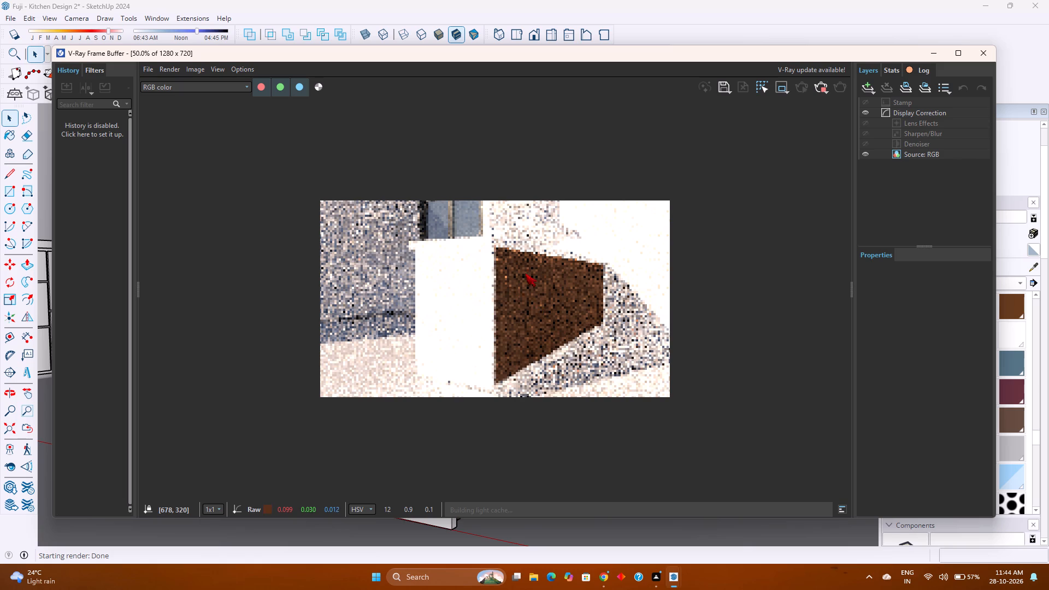
Stop and restart the V-Ray render of the peninsula counter, examine the light on the slatted panel, and close the render window.
click(824, 92)
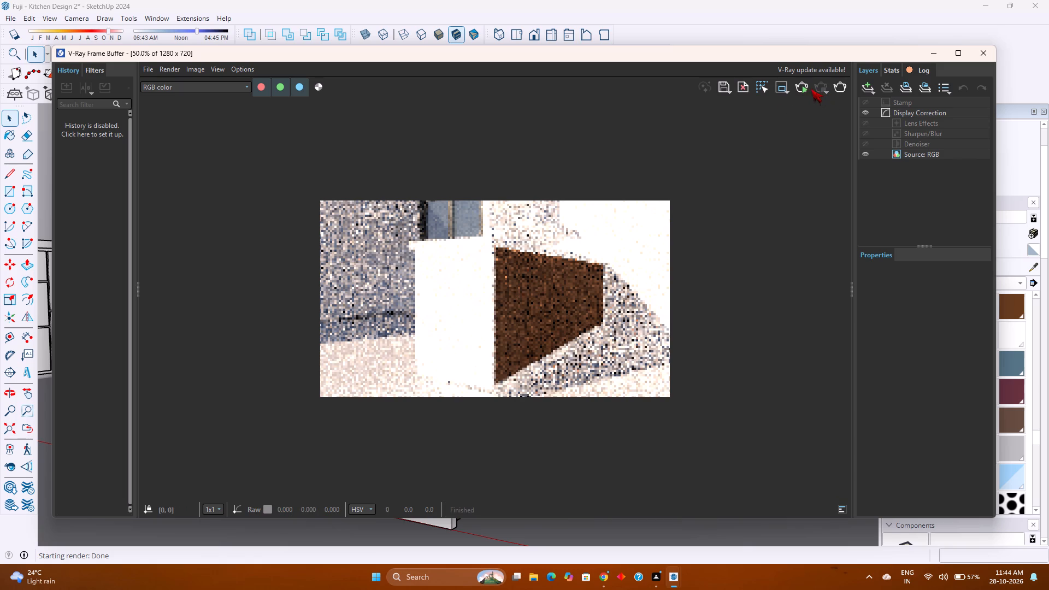
click(804, 86)
scroll(516, 292, up, 1)
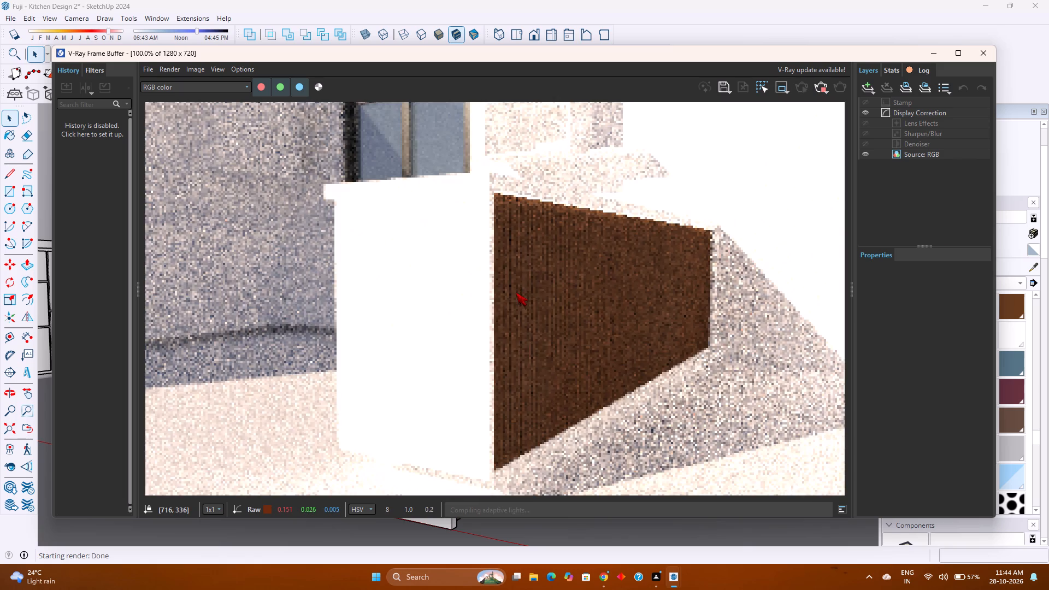
scroll(516, 292, down, 1)
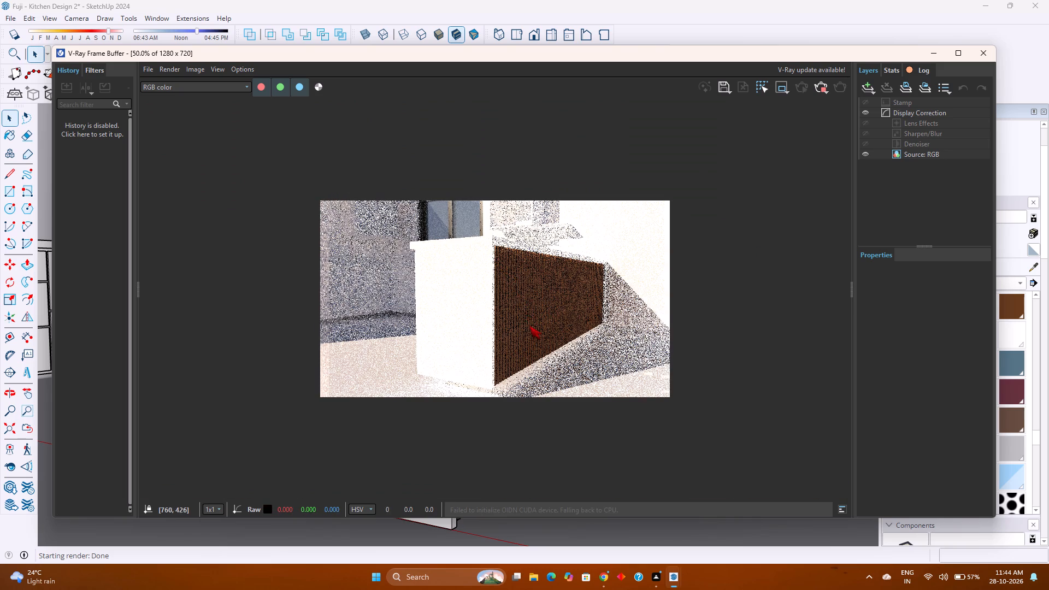
scroll(529, 332, up, 3)
scroll(531, 332, down, 2)
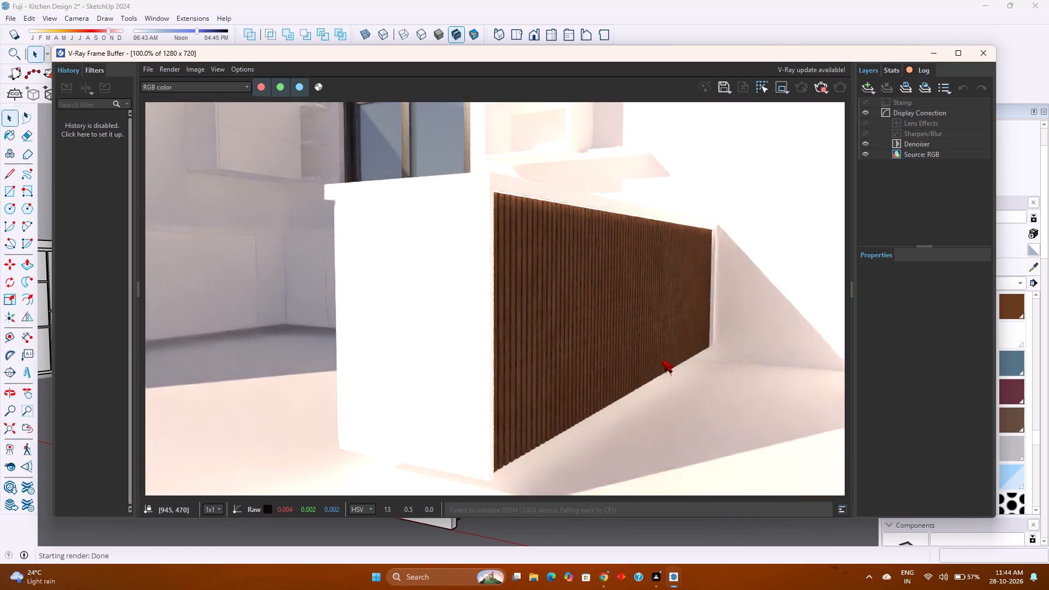
scroll(662, 359, up, 1)
scroll(660, 358, down, 1)
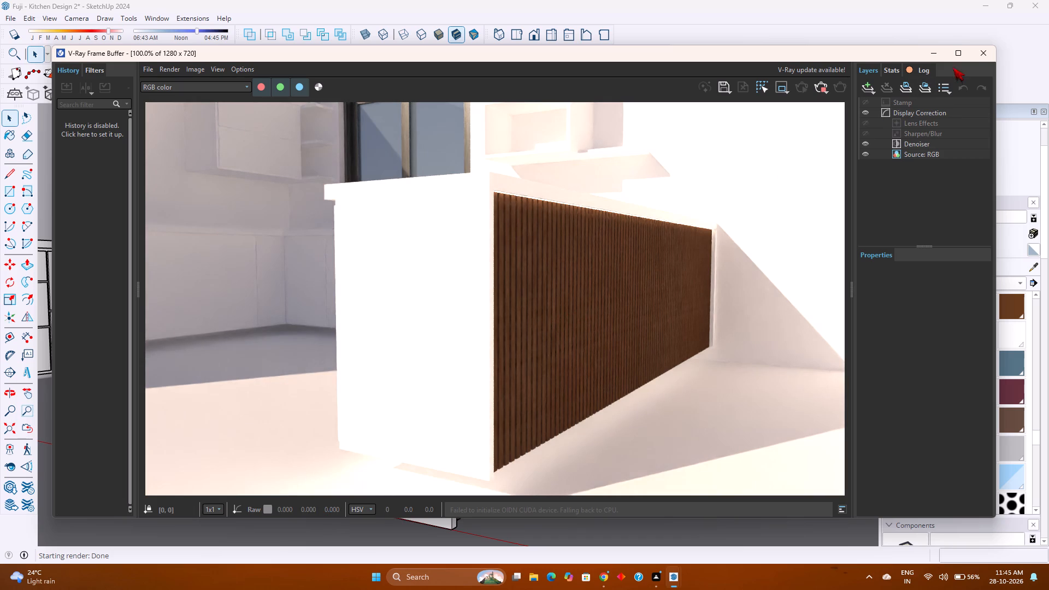
click(969, 58)
click(1017, 3)
click(978, 59)
Return to an overview of the whole kitchen, step out of the open group, and save the model.
scroll(613, 263, down, 5)
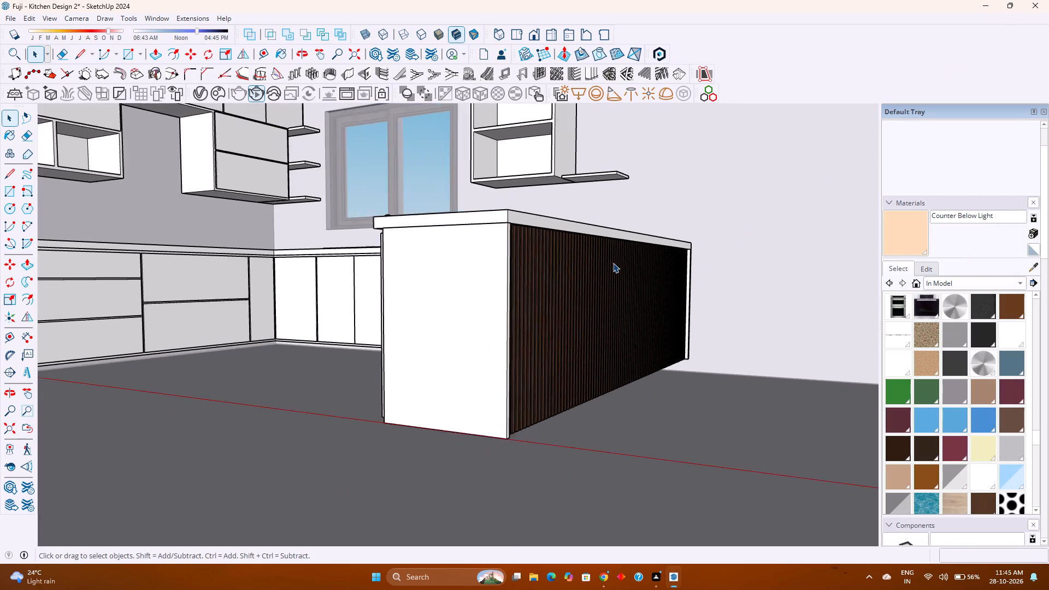
middle_drag(612, 262, 677, 366)
middle_click(677, 366)
scroll(625, 332, down, 6)
middle_drag(557, 351, 546, 324)
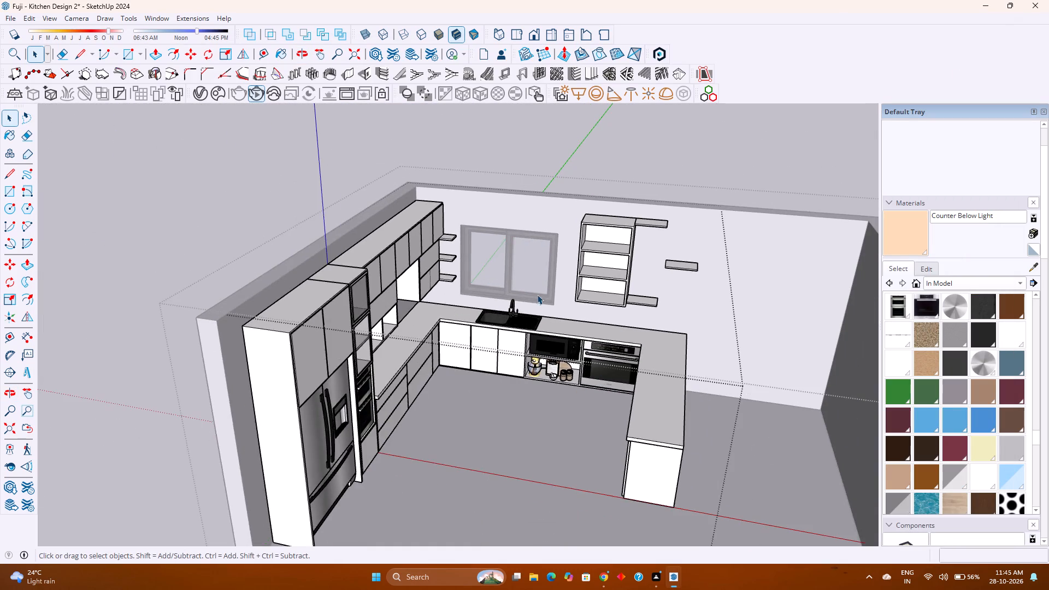
middle_click(537, 294)
middle_click(537, 294)
scroll(537, 294, down, 3)
middle_click(544, 377)
middle_drag(543, 374, 538, 362)
middle_click(531, 321)
middle_click(531, 318)
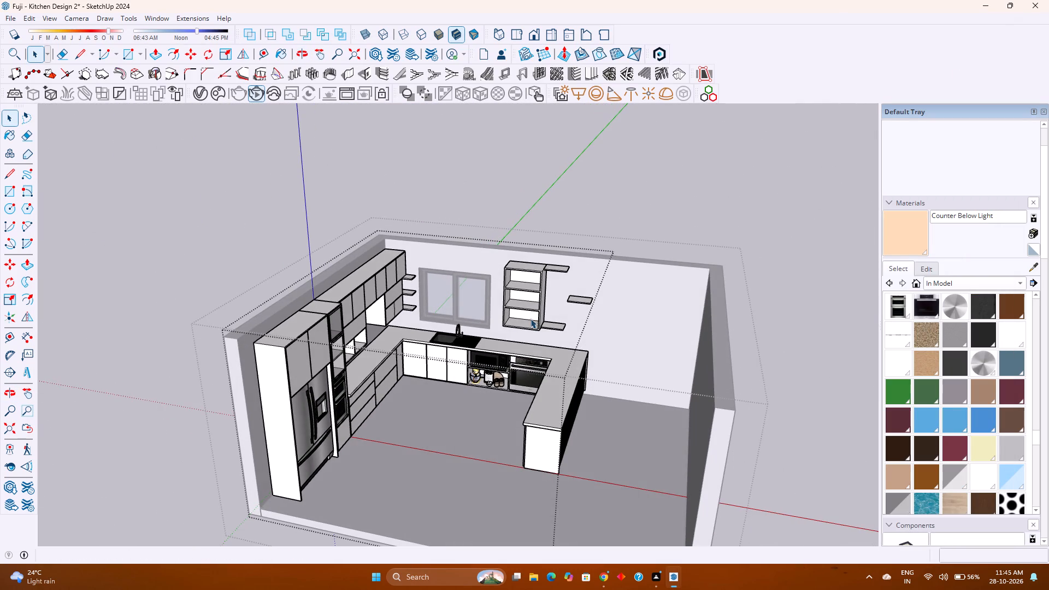
key(Escape)
key(ctrl+s)
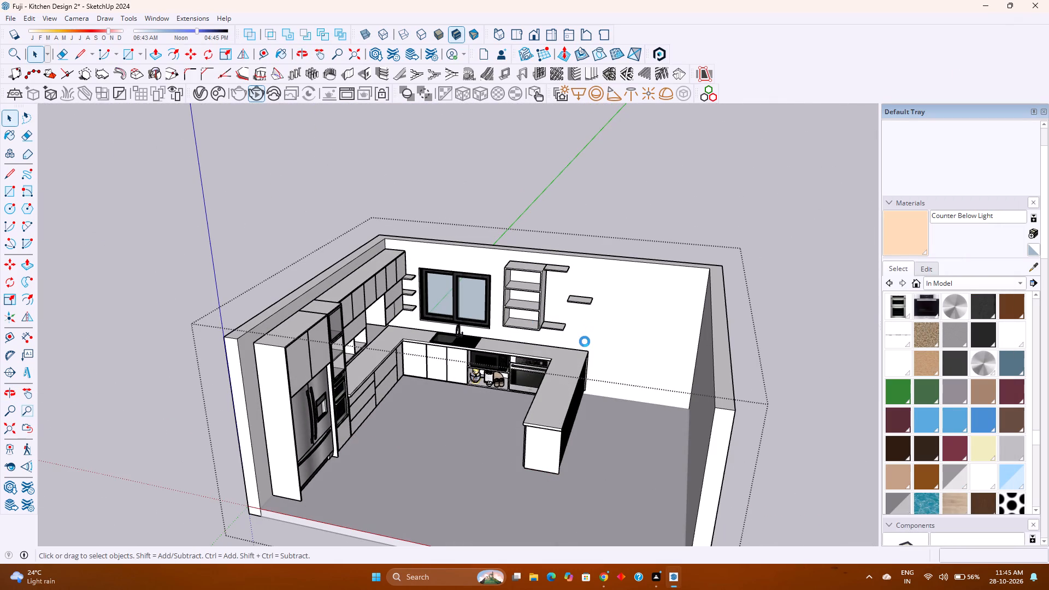
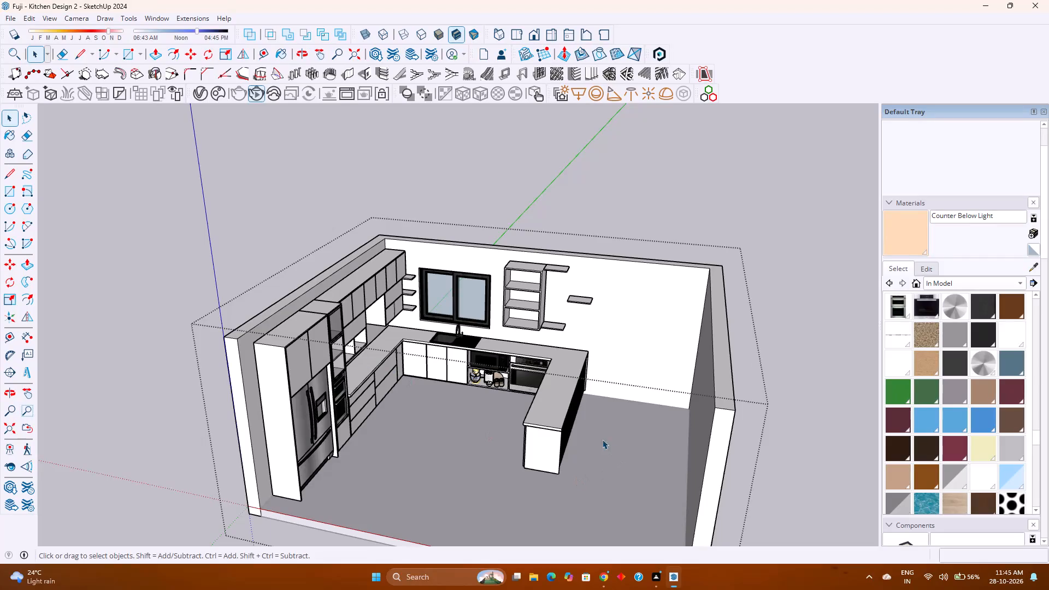
Open the kitchen group and paint the U-shaped countertop with the Carrera Marble material from the Stone collection.
double_click(563, 409)
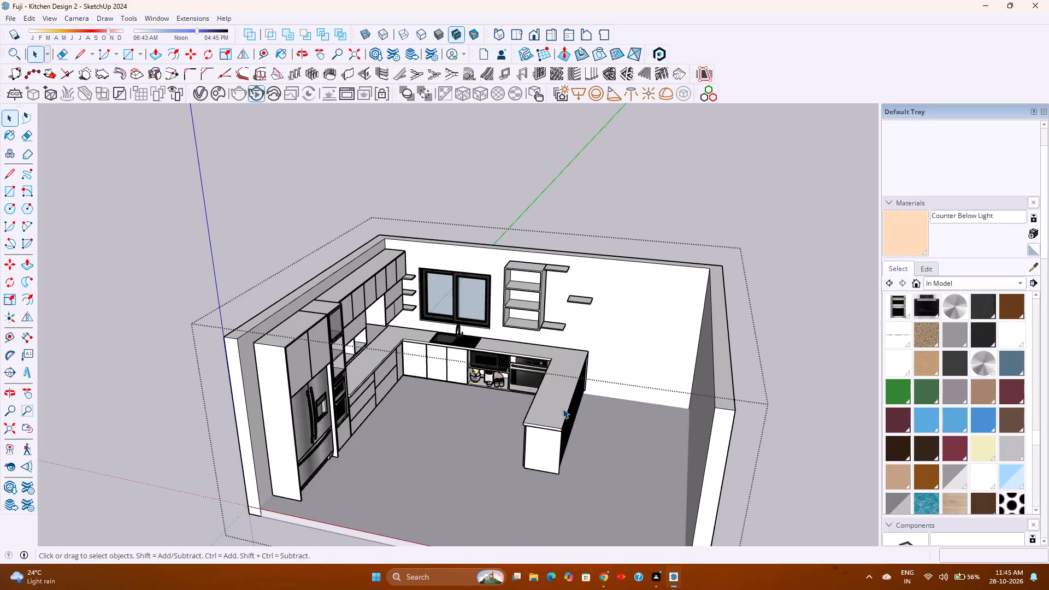
scroll(563, 409, up, 2)
click(563, 409)
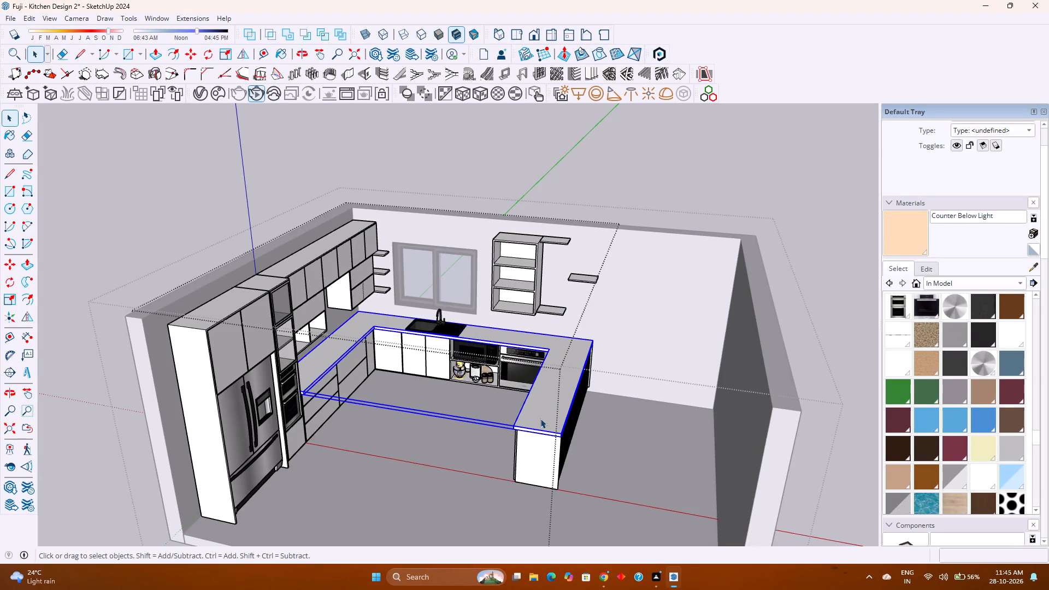
scroll(539, 419, up, 8)
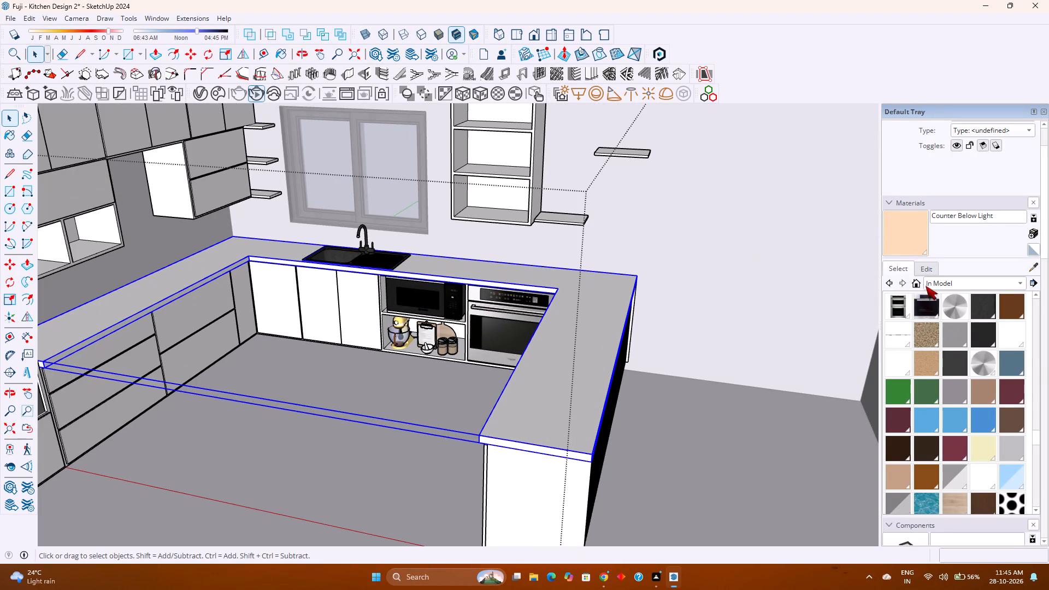
click(928, 286)
click(918, 532)
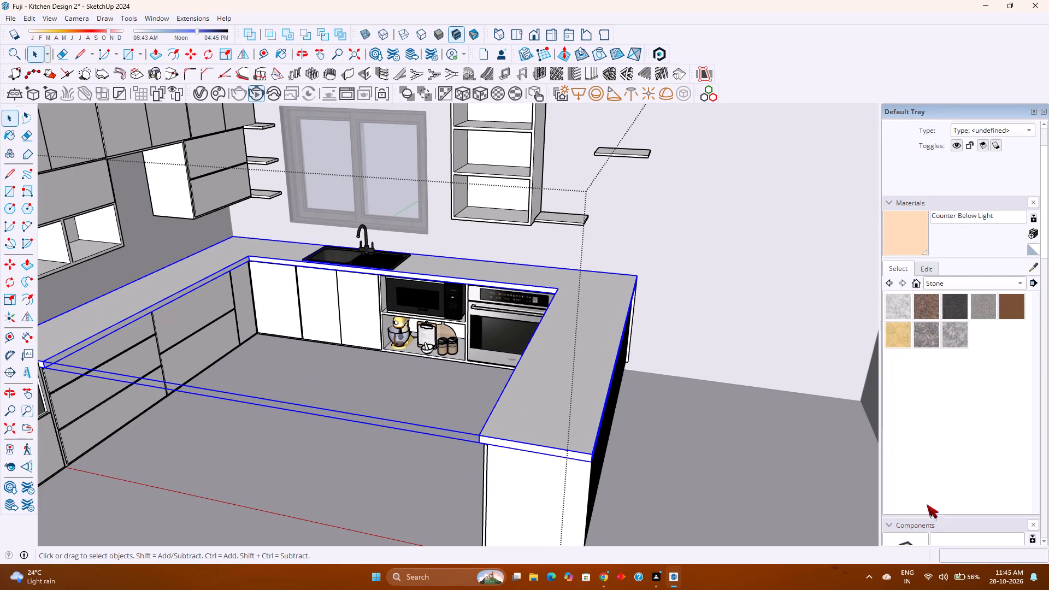
click(902, 311)
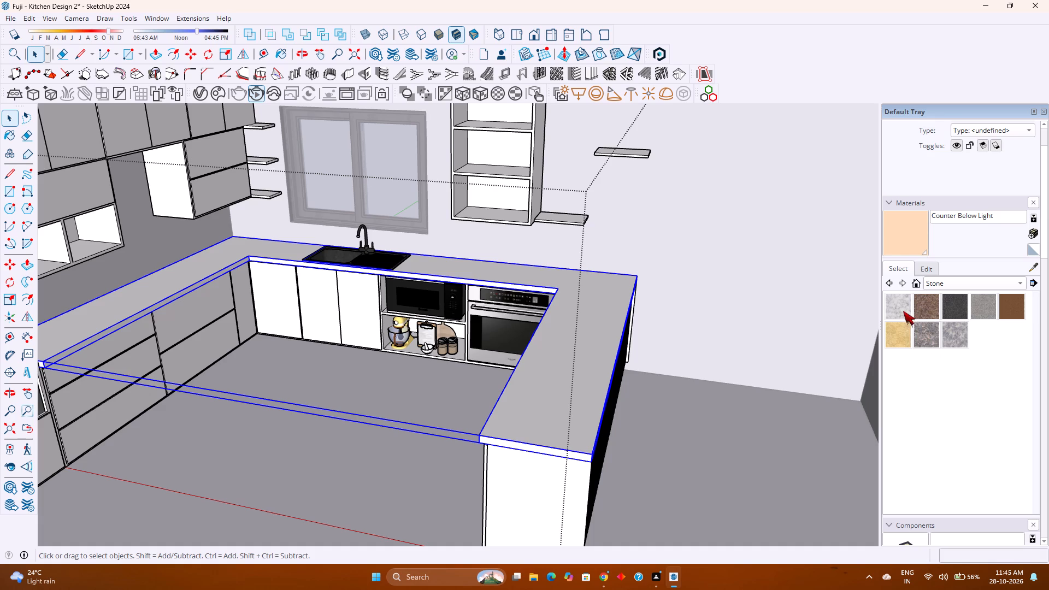
click(535, 402)
scroll(537, 439, up, 5)
middle_drag(538, 439, 487, 406)
scroll(487, 405, down, 2)
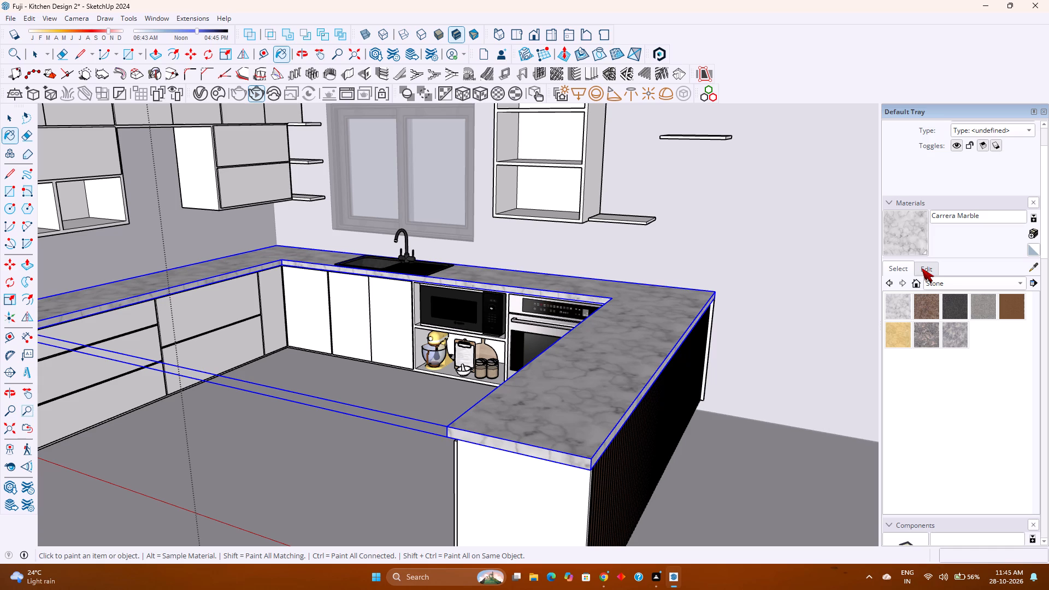
Set the Carrera Marble texture size to 2' wide, then deselect the countertop and leave the kitchen group.
click(922, 268)
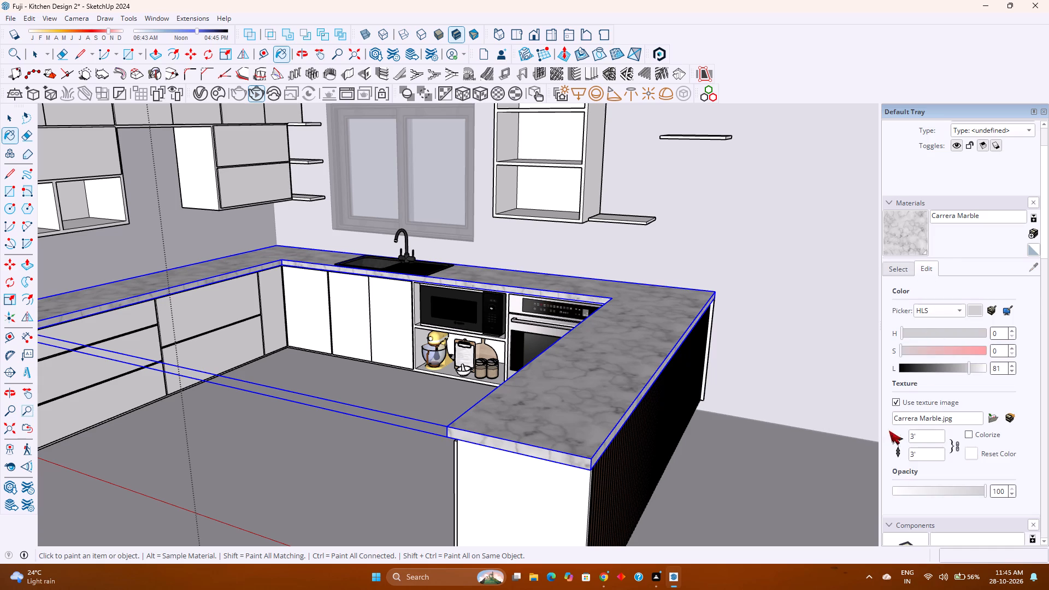
double_click(924, 436)
key(BackSpace)
key(BackSpace)
text(2')
key(Return)
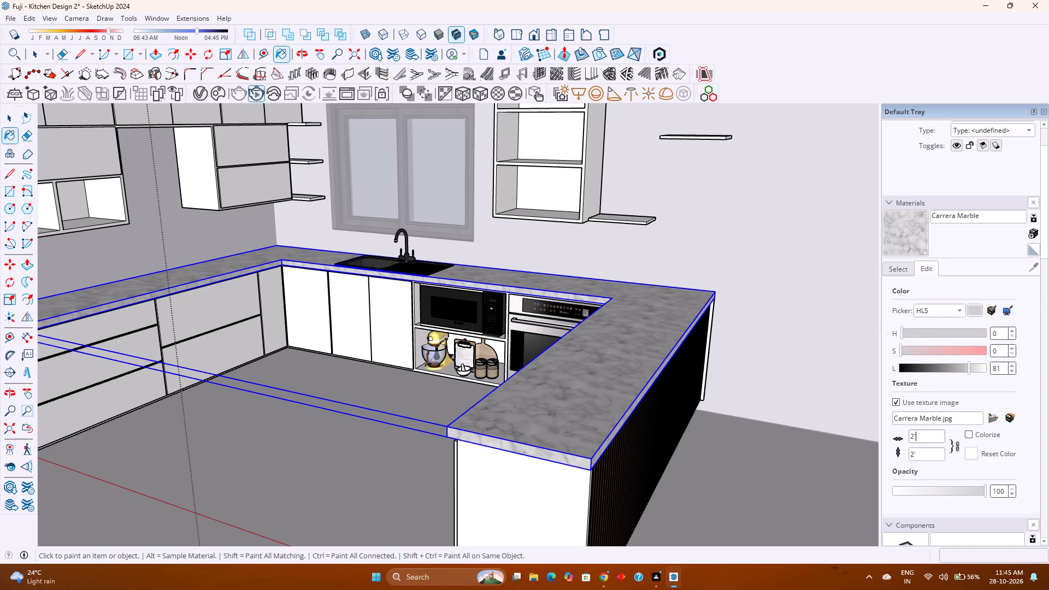
key(space)
key(Escape)
click(585, 435)
key(space)
key(Escape)
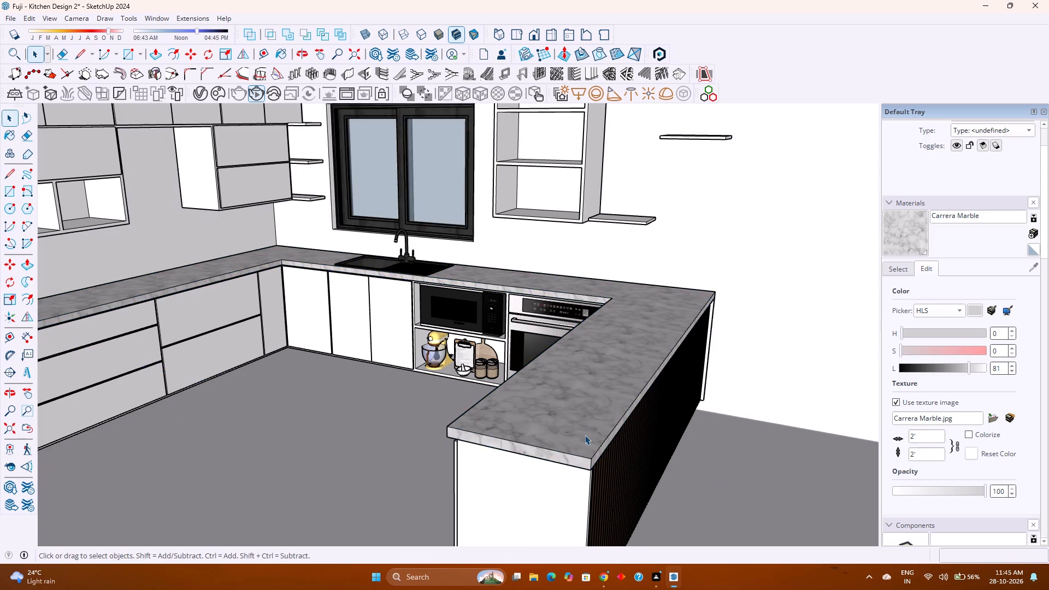
Save the model.
scroll(585, 435, down, 4)
middle_drag(567, 438, 620, 364)
middle_drag(620, 364, 606, 408)
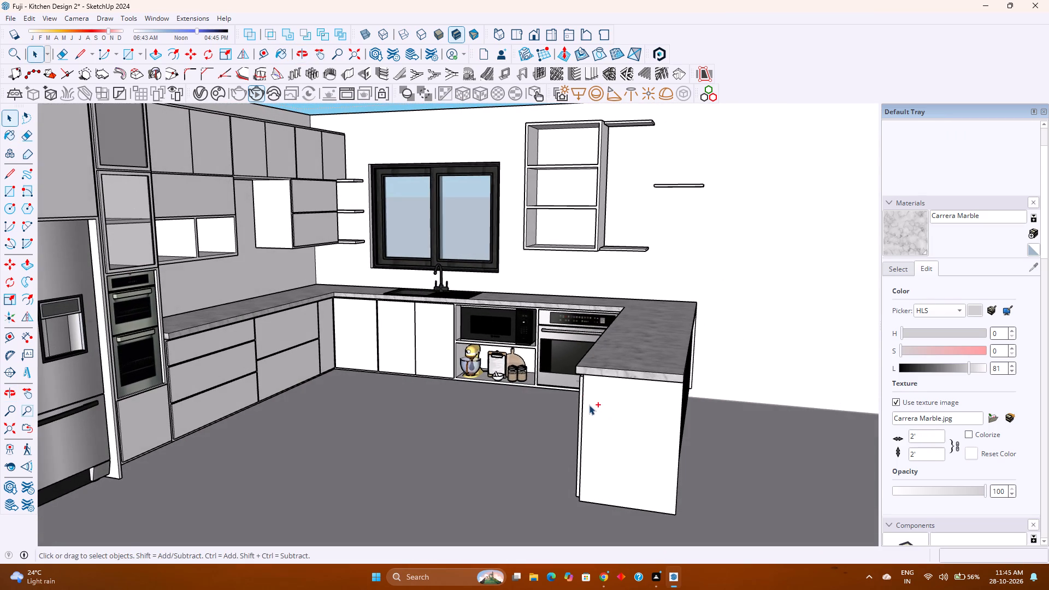
key(ctrl+s)
Move the whole kitchen cabinetry group 10' straight up along the blue axis, clear of the room.
scroll(673, 429, up, 1)
middle_drag(673, 429, 615, 415)
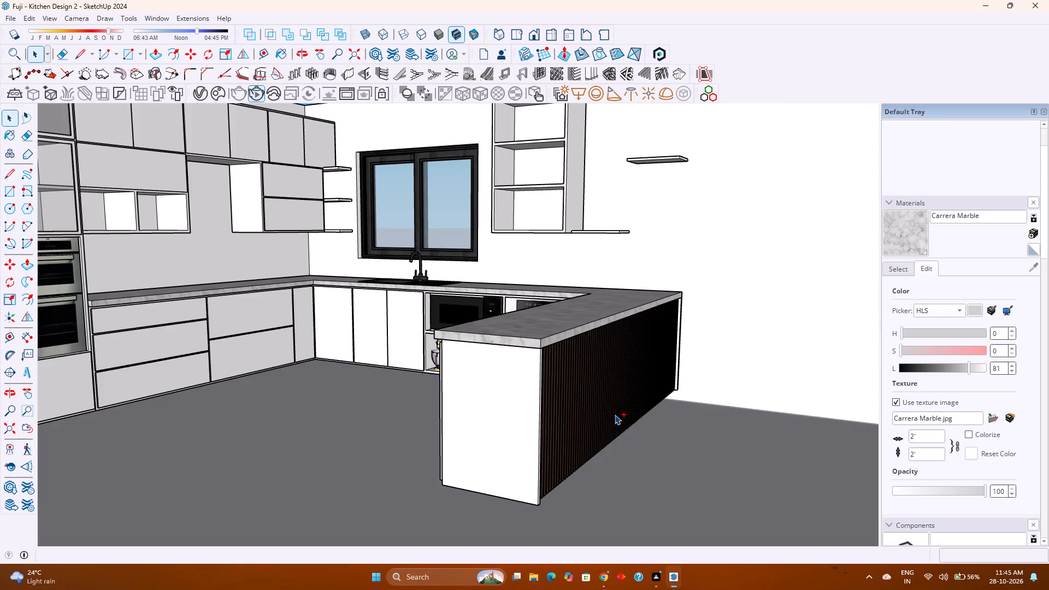
scroll(615, 415, down, 1)
middle_drag(604, 420, 620, 406)
middle_click(620, 406)
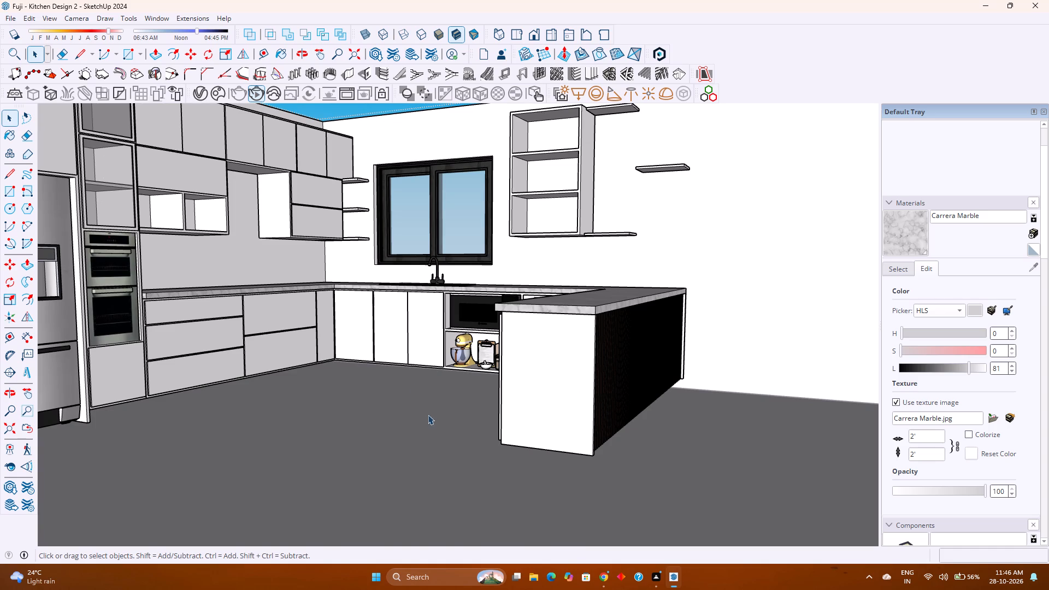
scroll(398, 270, down, 5)
middle_click(399, 274)
middle_click(399, 274)
middle_drag(402, 274, 431, 300)
middle_click(431, 300)
click(307, 334)
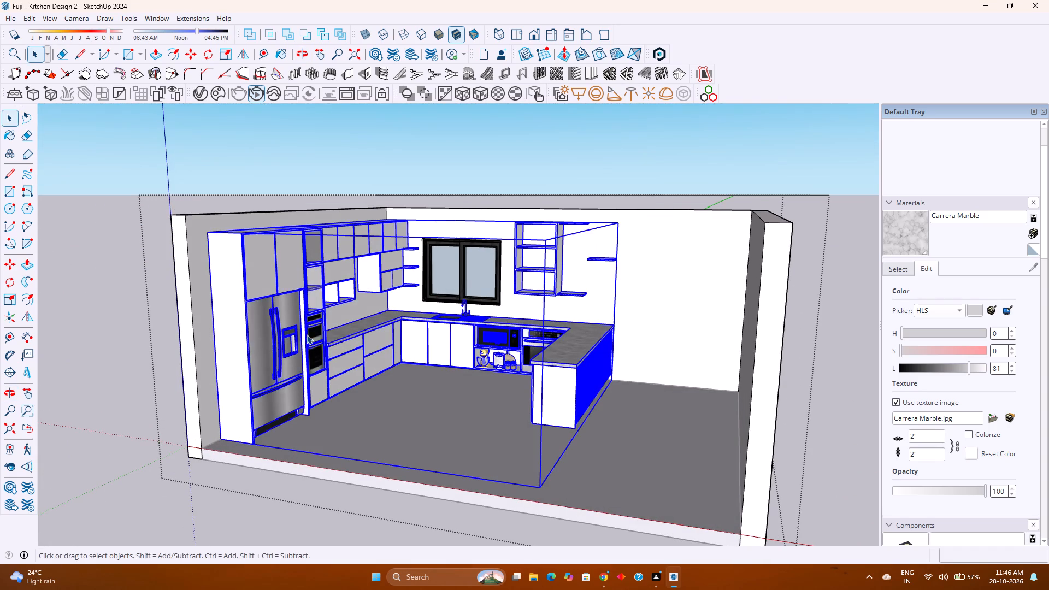
key(m)
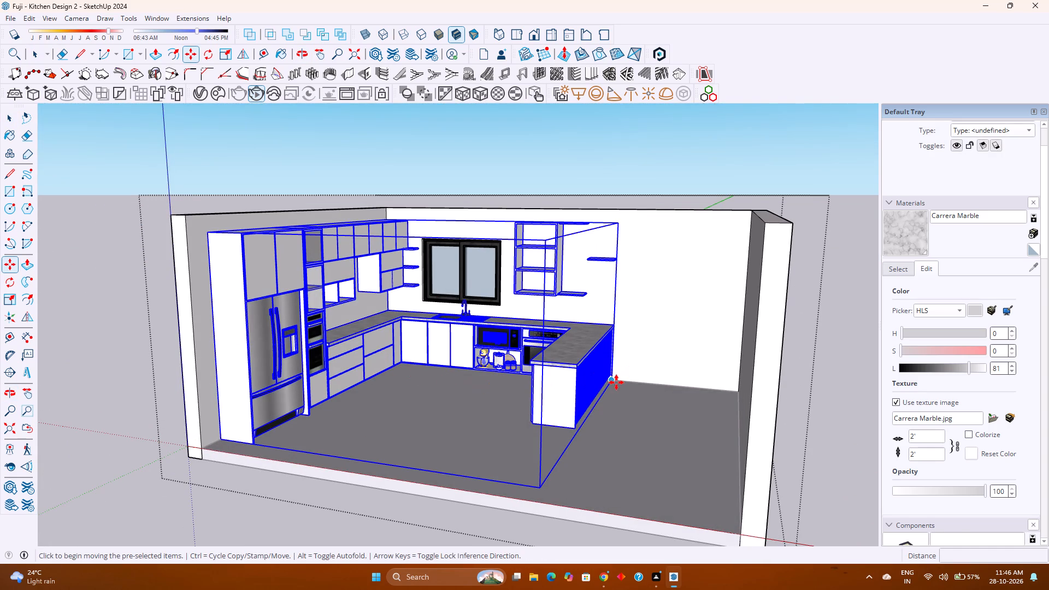
click(616, 382)
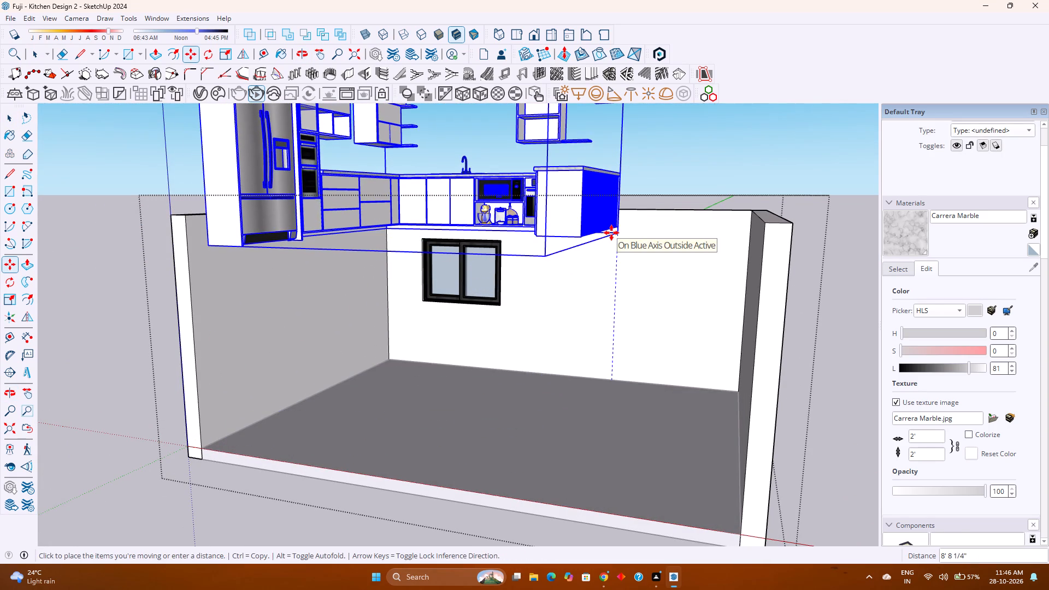
key(Up)
text(10')
key(Return)
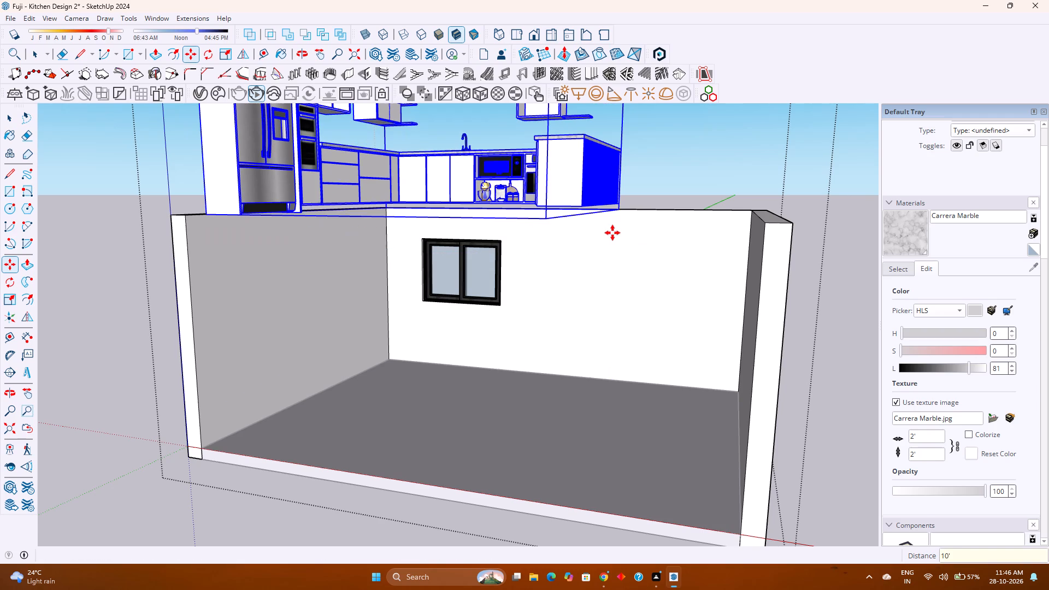
key(space)
Deselect the cabinetry and open the room's wall group for editing.
middle_drag(546, 298, 550, 279)
middle_drag(550, 279, 562, 256)
middle_click(563, 254)
middle_click(563, 252)
middle_click(563, 252)
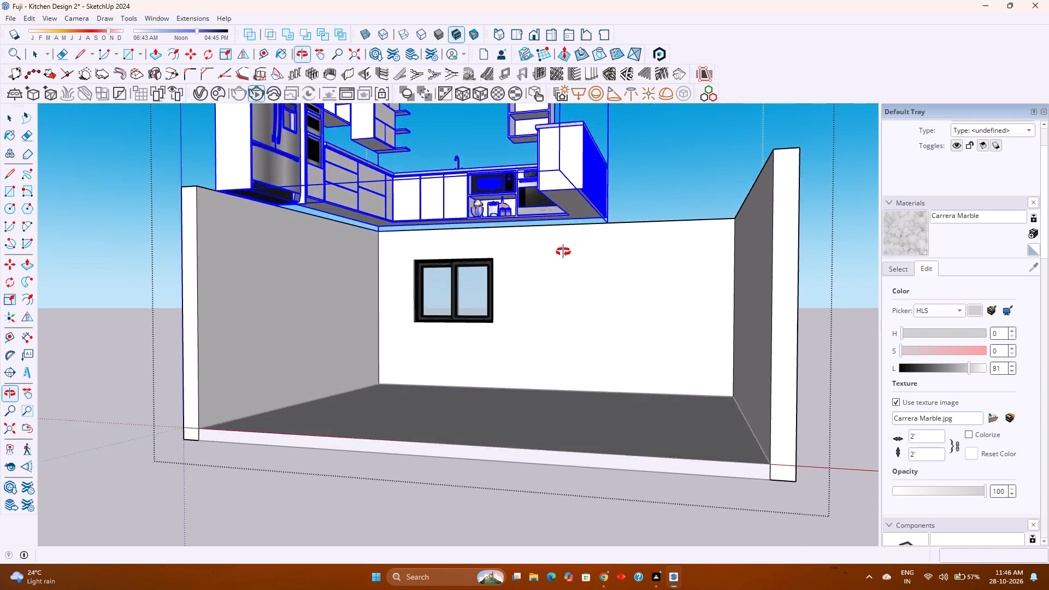
shift+middle_drag(369, 364, 441, 286)
click(812, 290)
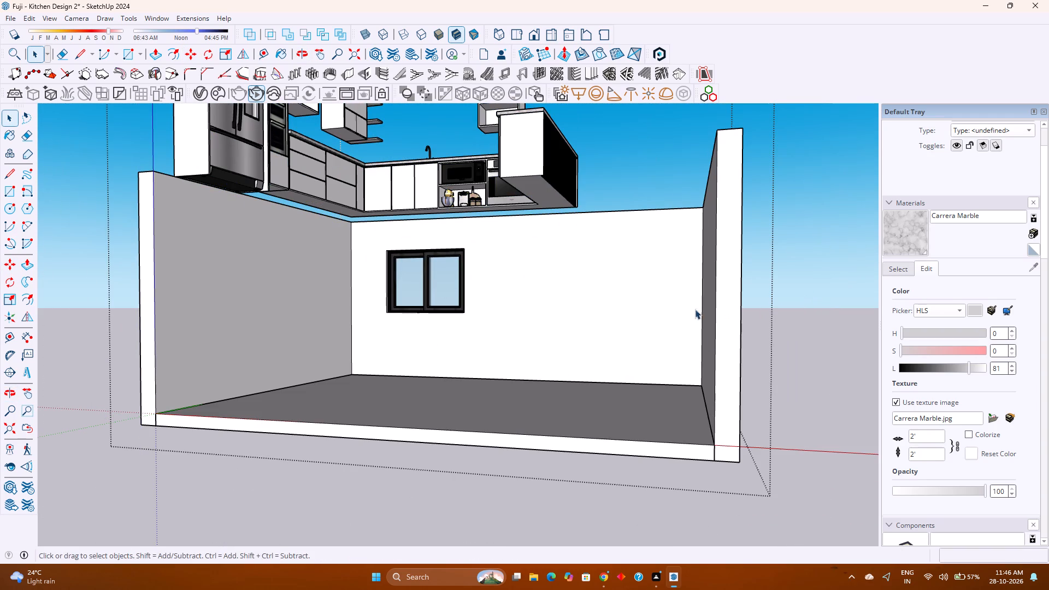
double_click(463, 361)
double_click(462, 361)
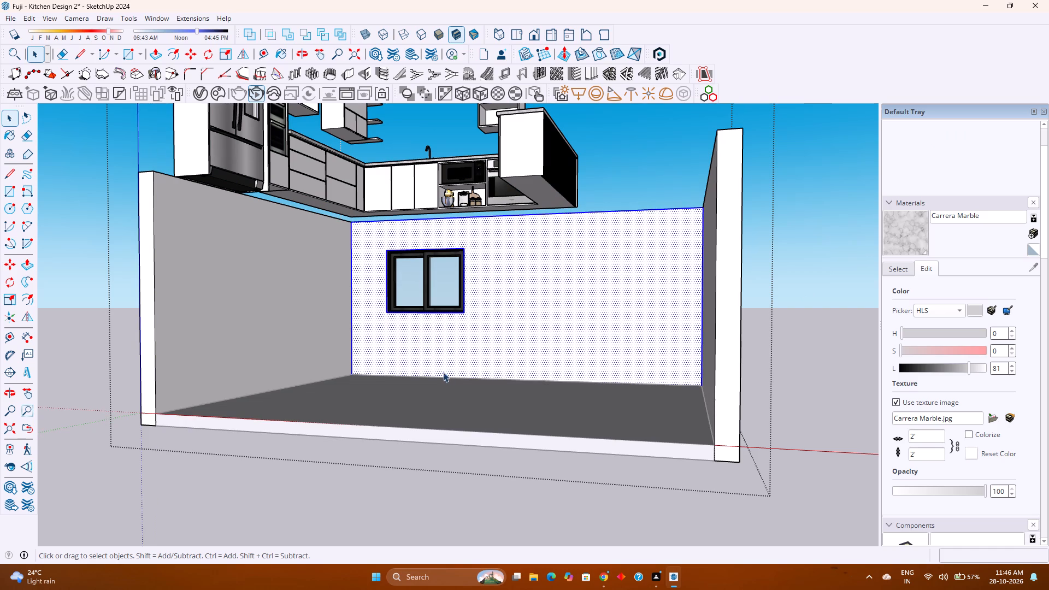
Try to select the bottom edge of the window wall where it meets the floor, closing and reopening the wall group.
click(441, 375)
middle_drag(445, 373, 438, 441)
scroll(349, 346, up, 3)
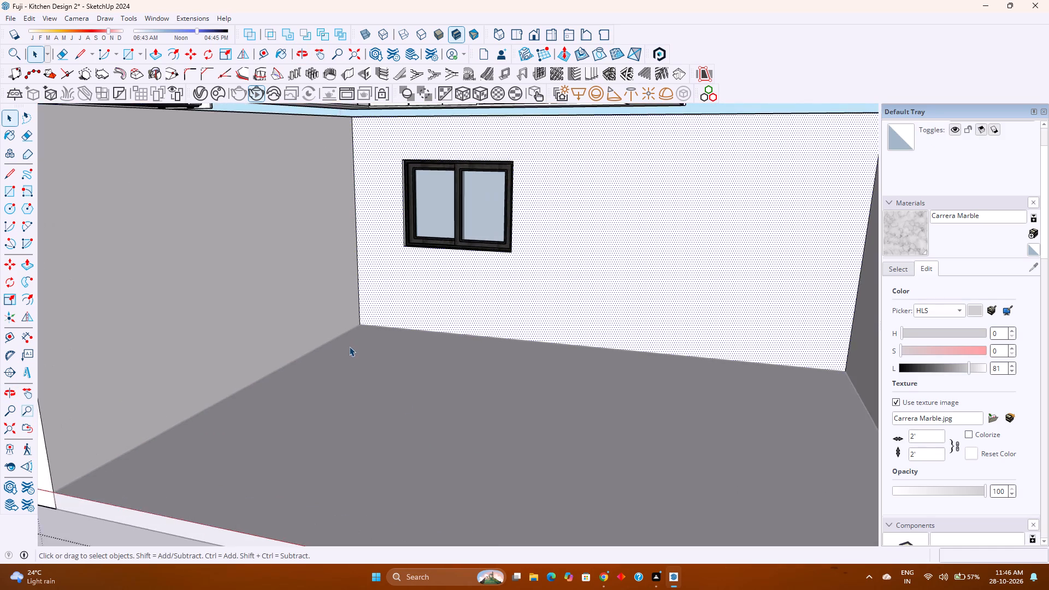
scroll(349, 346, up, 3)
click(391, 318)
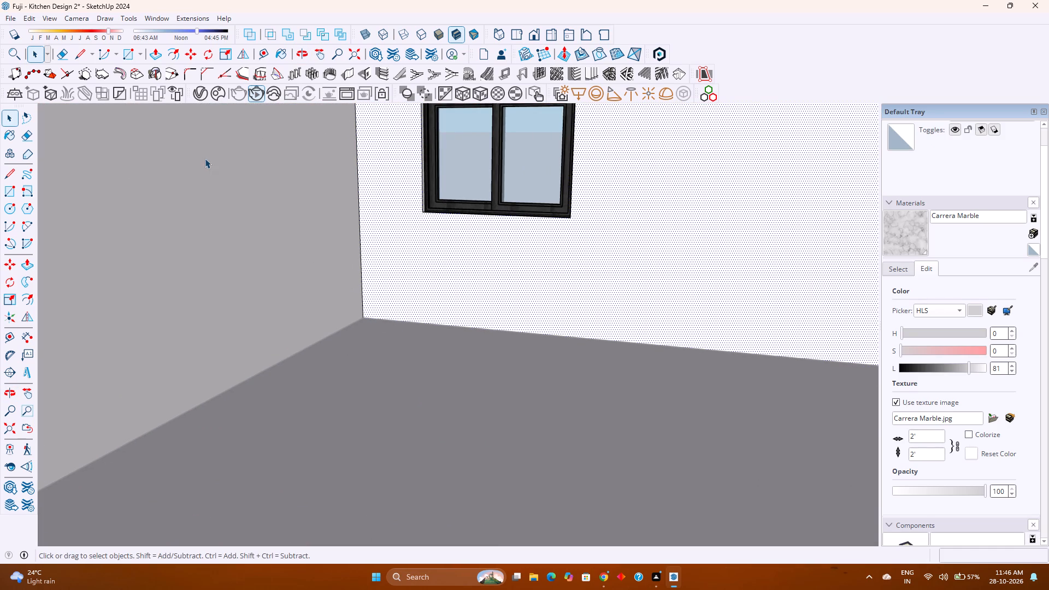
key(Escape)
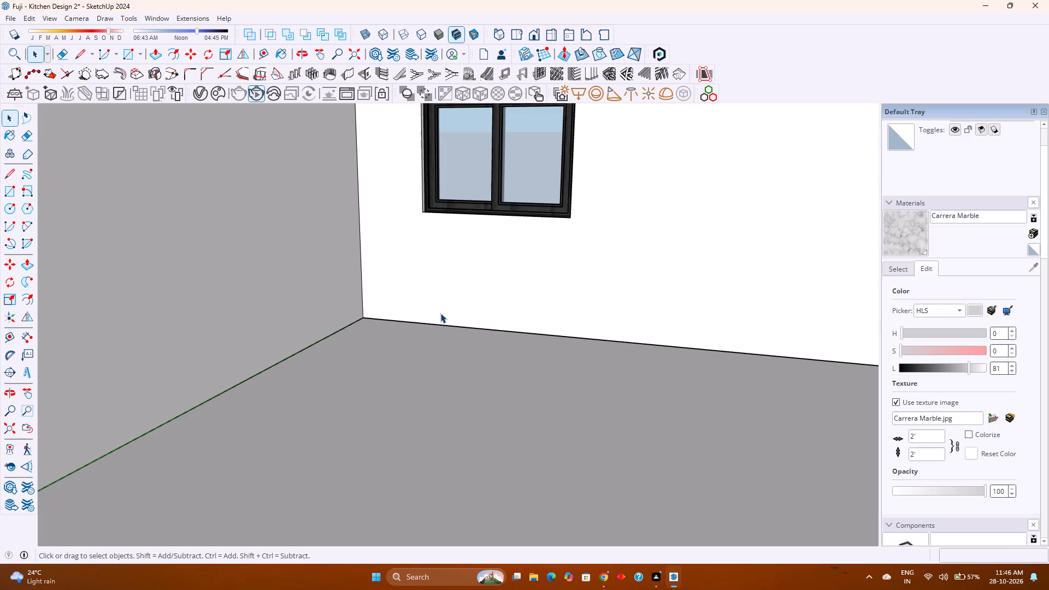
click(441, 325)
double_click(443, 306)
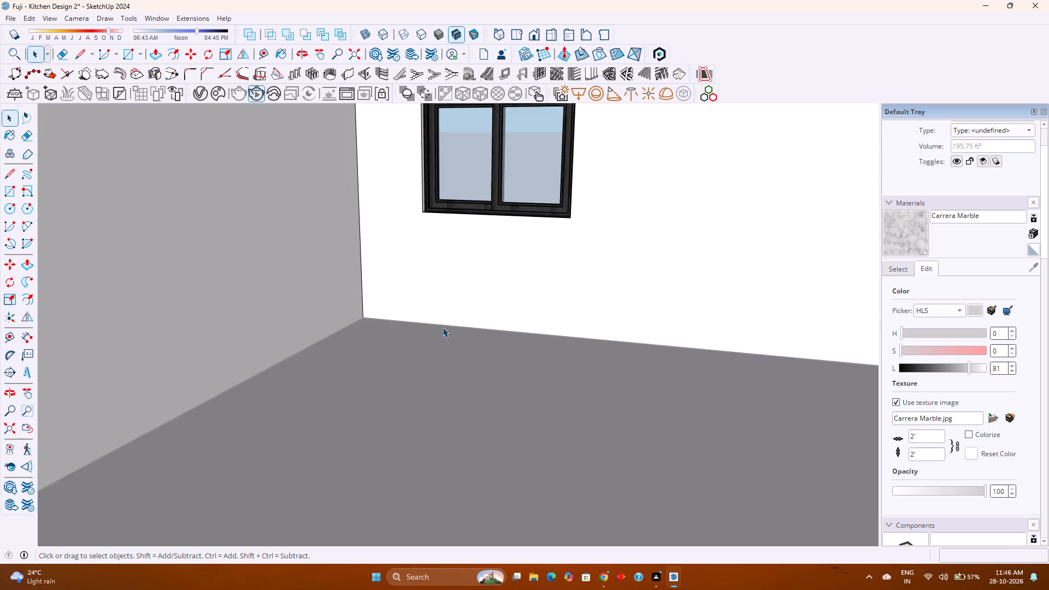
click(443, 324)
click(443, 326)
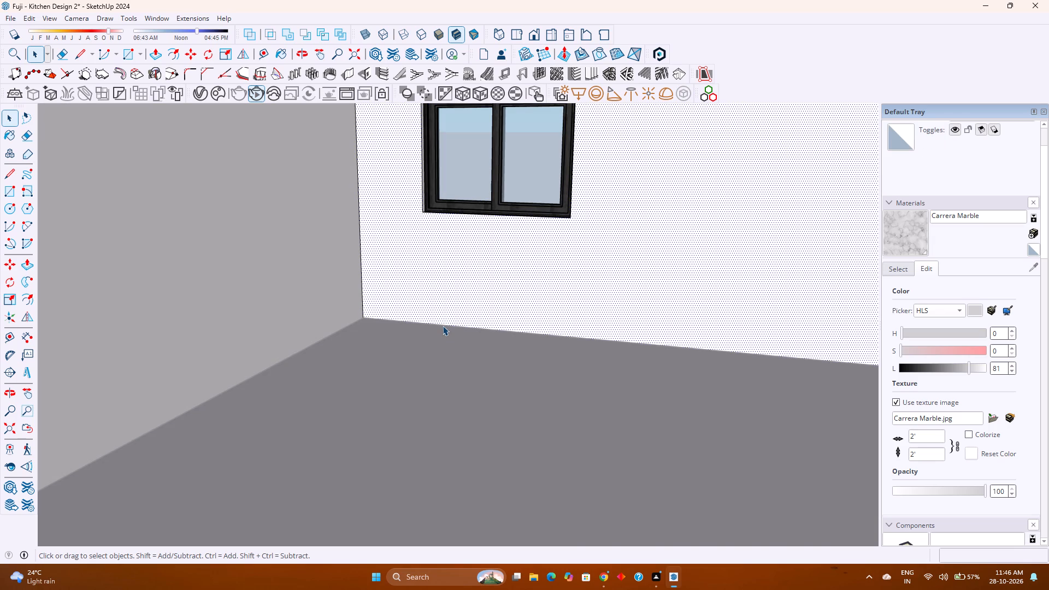
Draw an 18' line along the base of the side wall, from its open-end corner to the window-wall corner.
scroll(443, 326, down, 5)
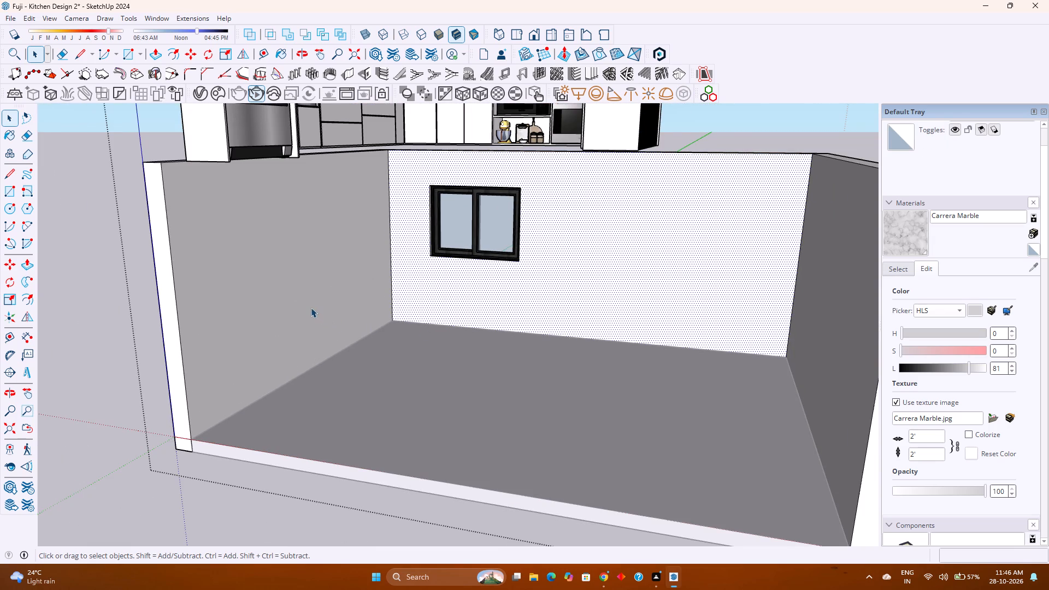
click(80, 55)
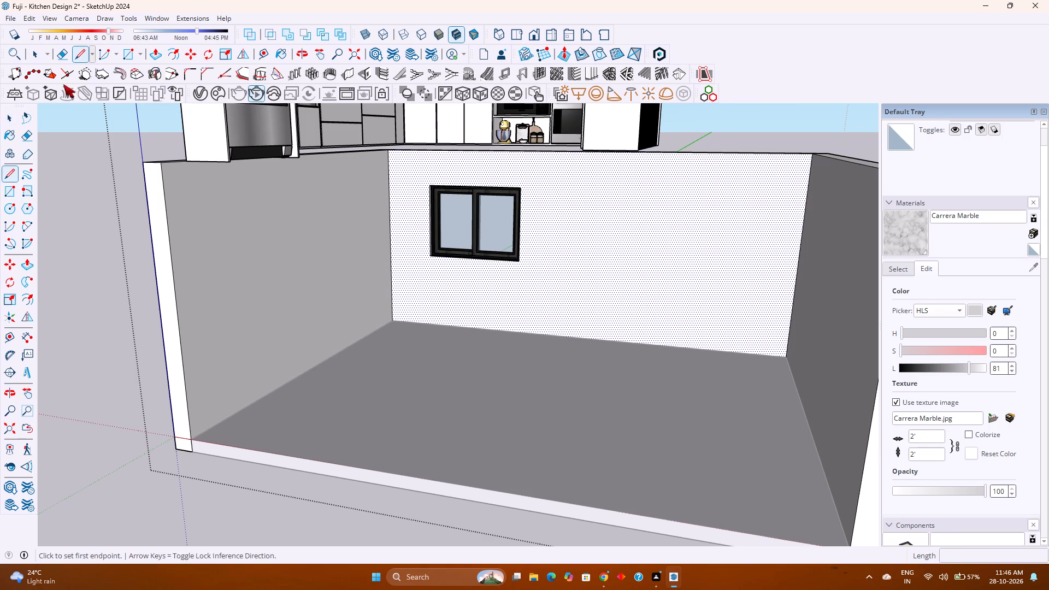
click(195, 442)
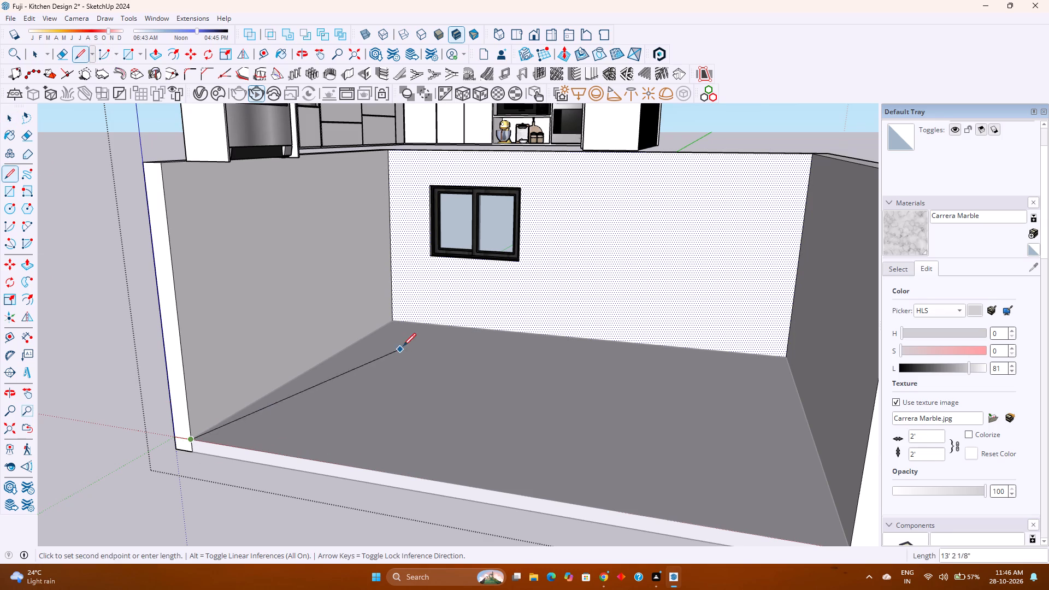
click(398, 320)
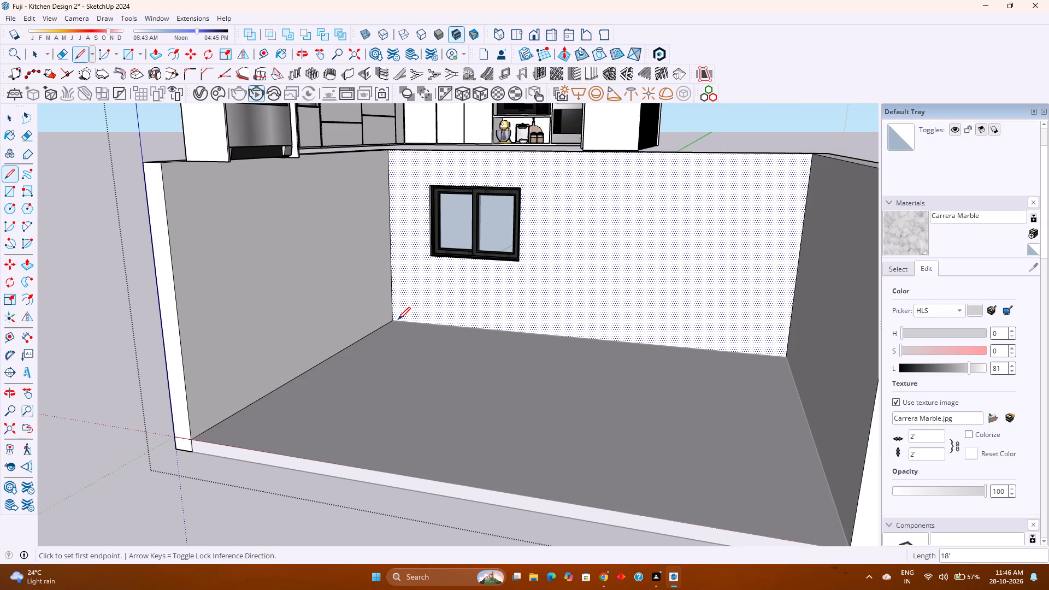
key(space)
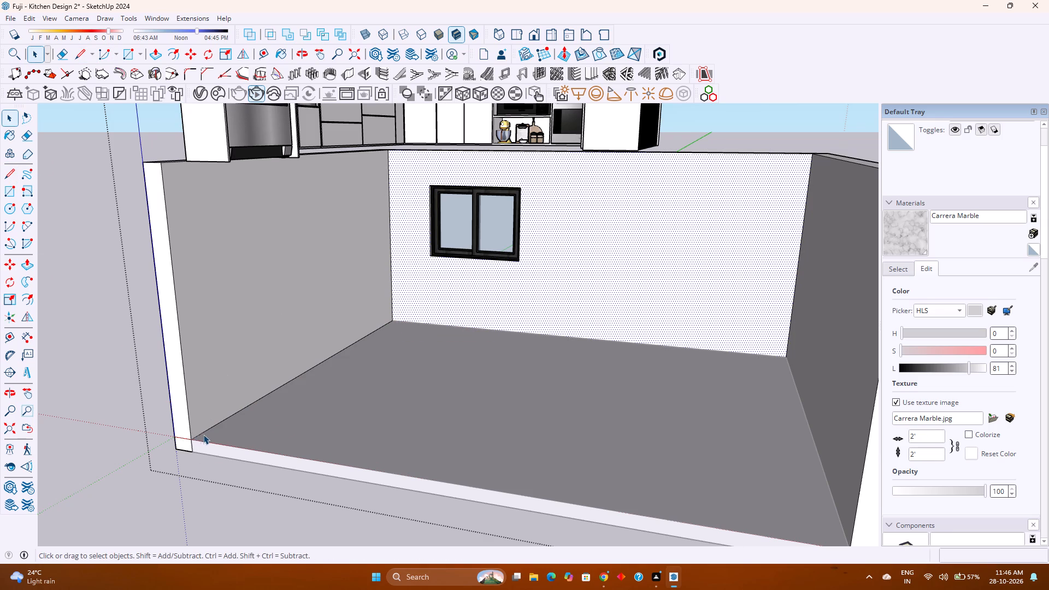
Copy the side wall's base line 4" straight up to outline a skirting strip.
click(204, 433)
key(m)
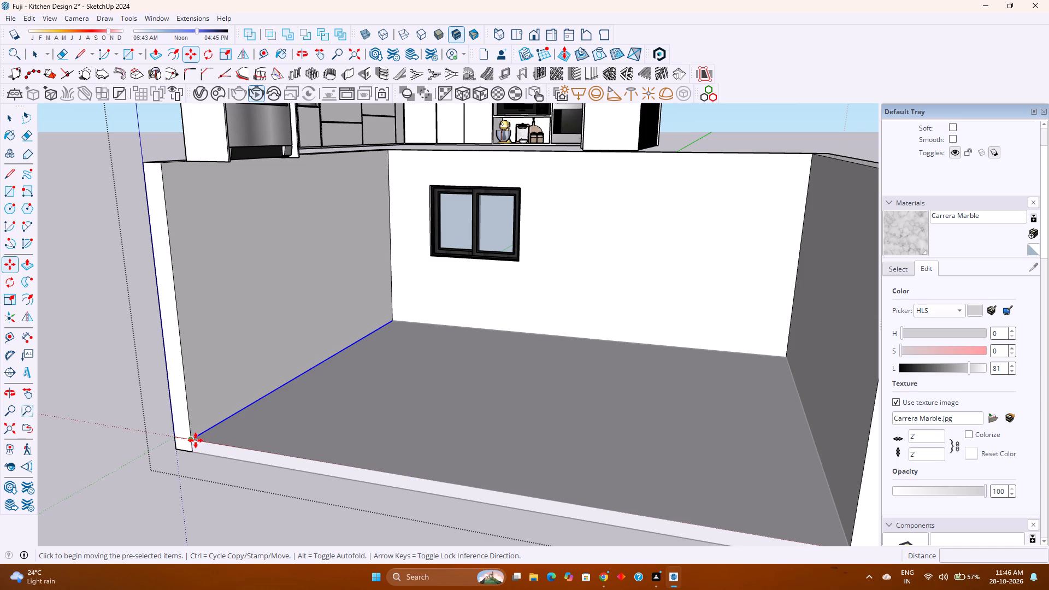
click(193, 440)
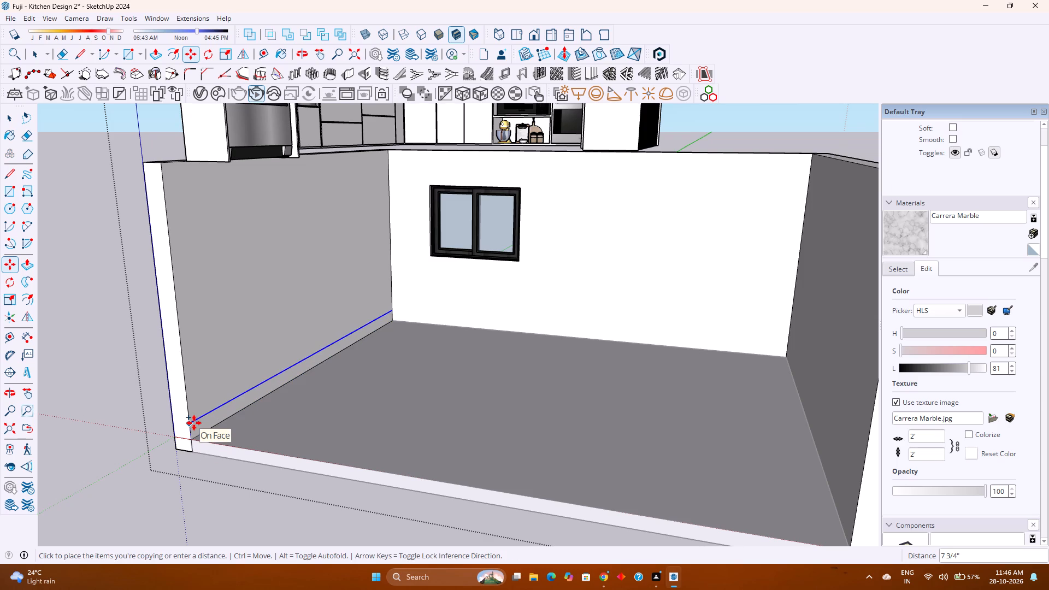
key(Up)
key(4)
key(Return)
Push/Pull the 4" strip at the base of the side wall 1'4" out into the room.
key(p)
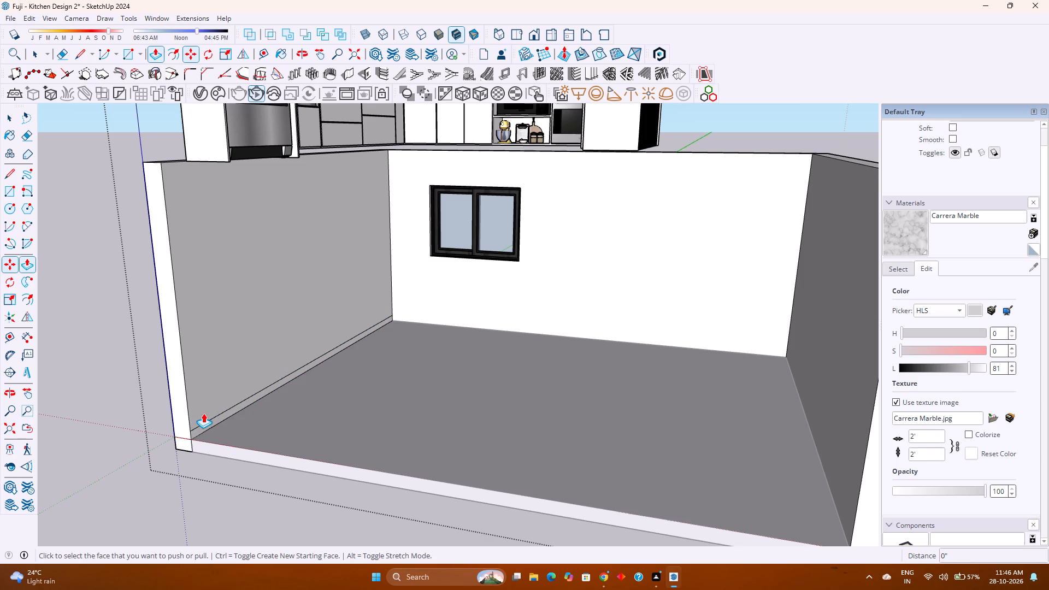
scroll(213, 422, up, 1)
click(213, 422)
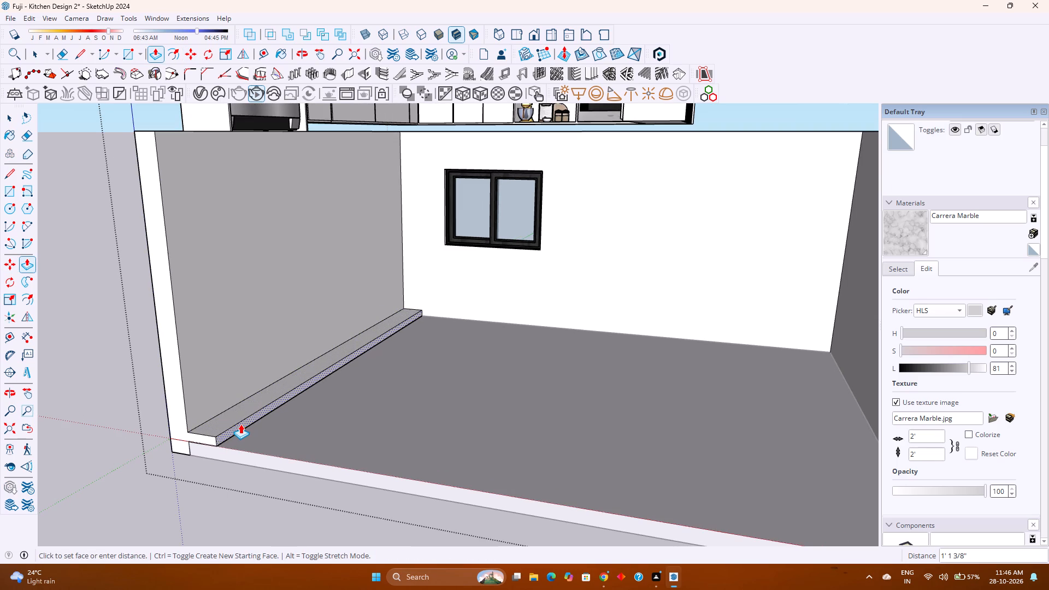
text(1'4)
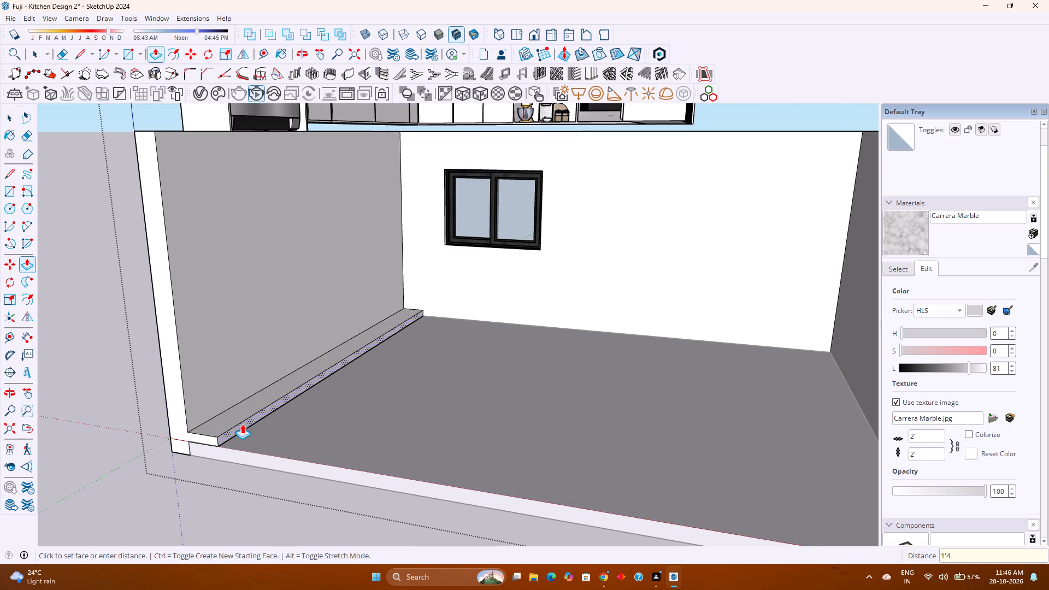
key(Return)
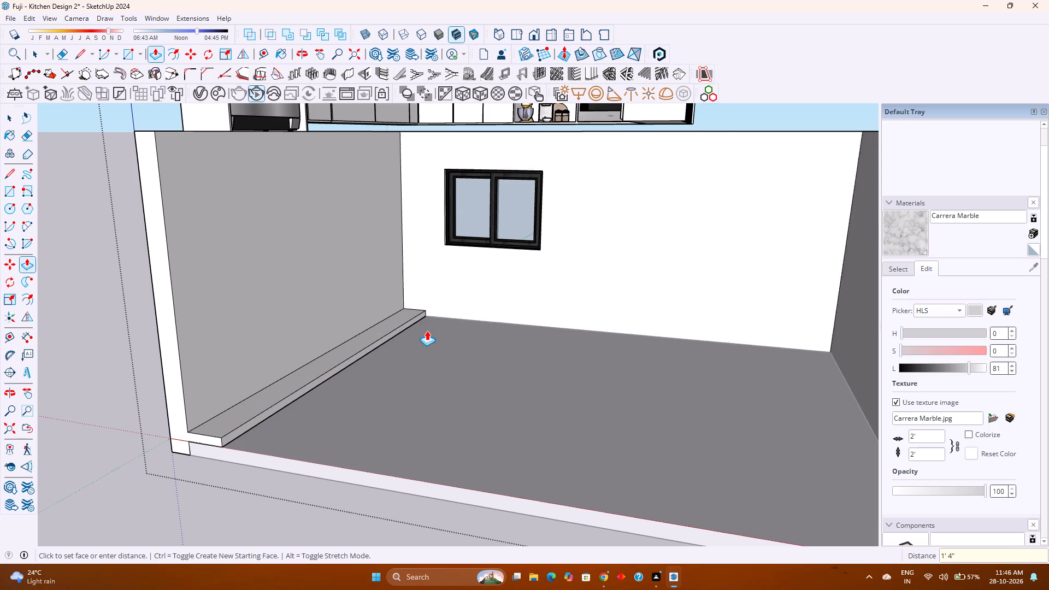
Copy the raised strip's vertical end edge at the window wall 1'4" back along its front face.
scroll(427, 331, up, 11)
middle_drag(429, 311, 353, 335)
scroll(353, 335, up, 1)
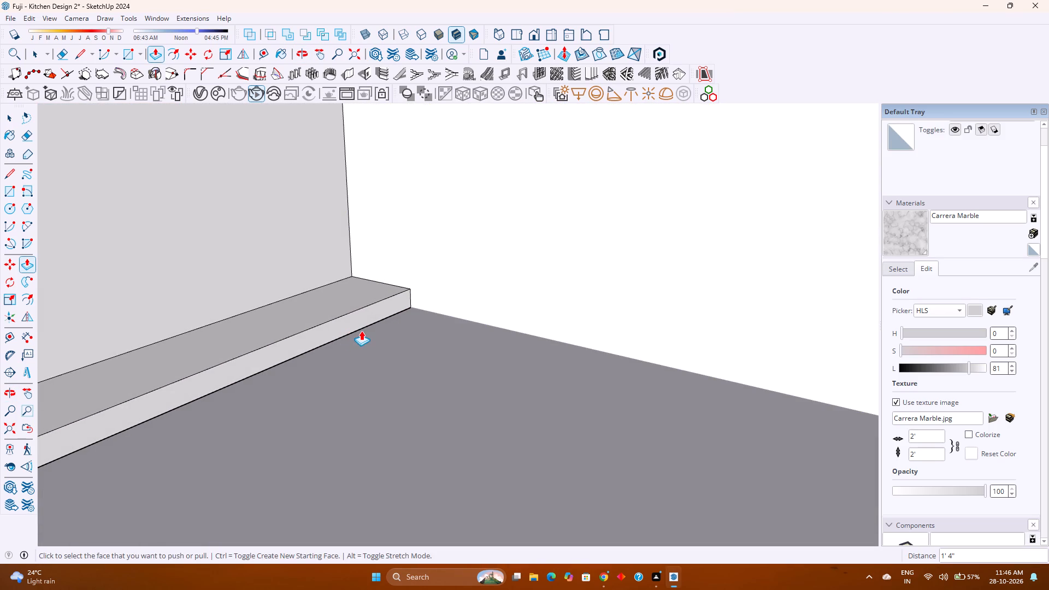
key(m)
scroll(399, 300, up, 3)
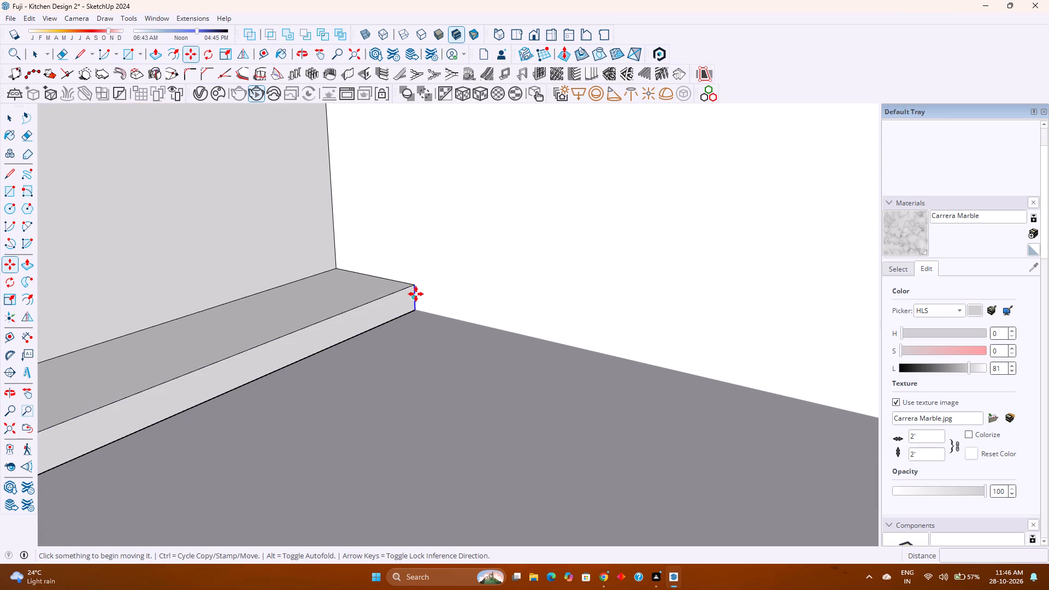
click(416, 294)
key(Left)
text(1'4)
key(Return)
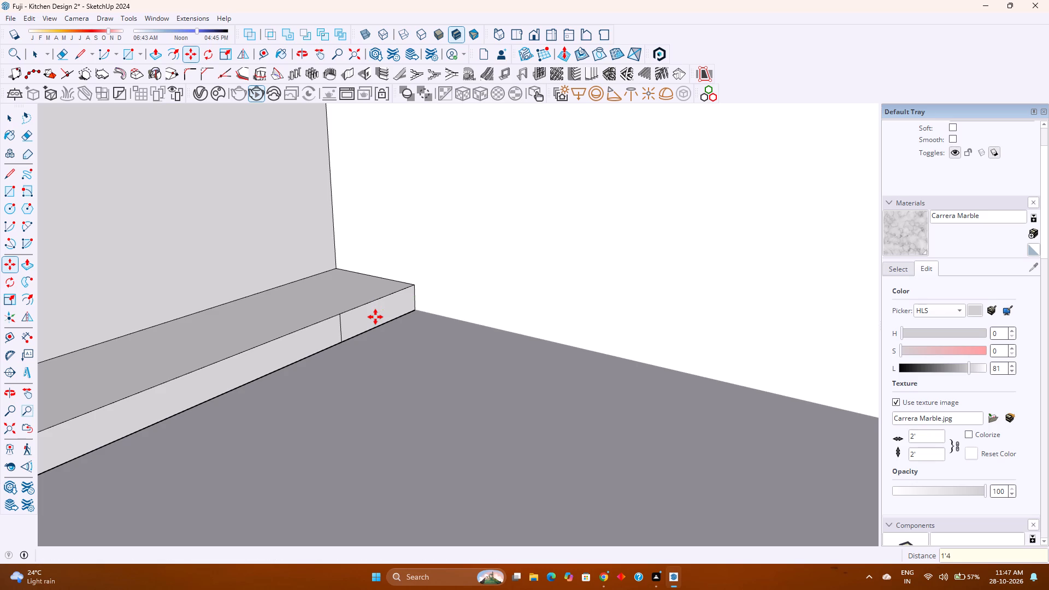
Extrude the marked-off end section 13'5" along the window wall, matching the extent of the peninsula cabinet above.
key(p)
click(379, 313)
scroll(379, 313, down, 6)
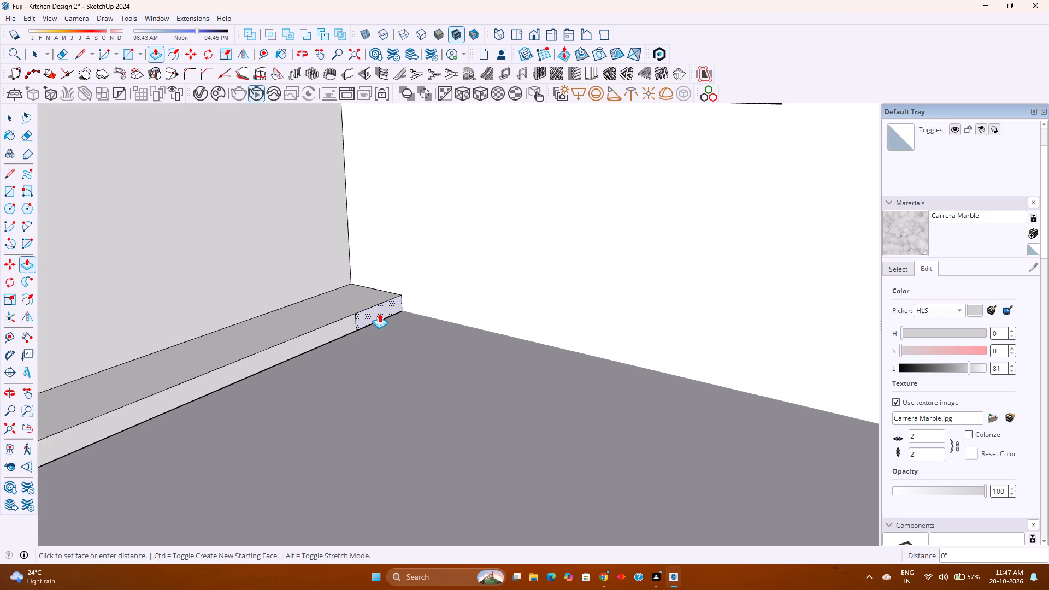
scroll(379, 313, down, 15)
middle_drag(381, 311, 424, 324)
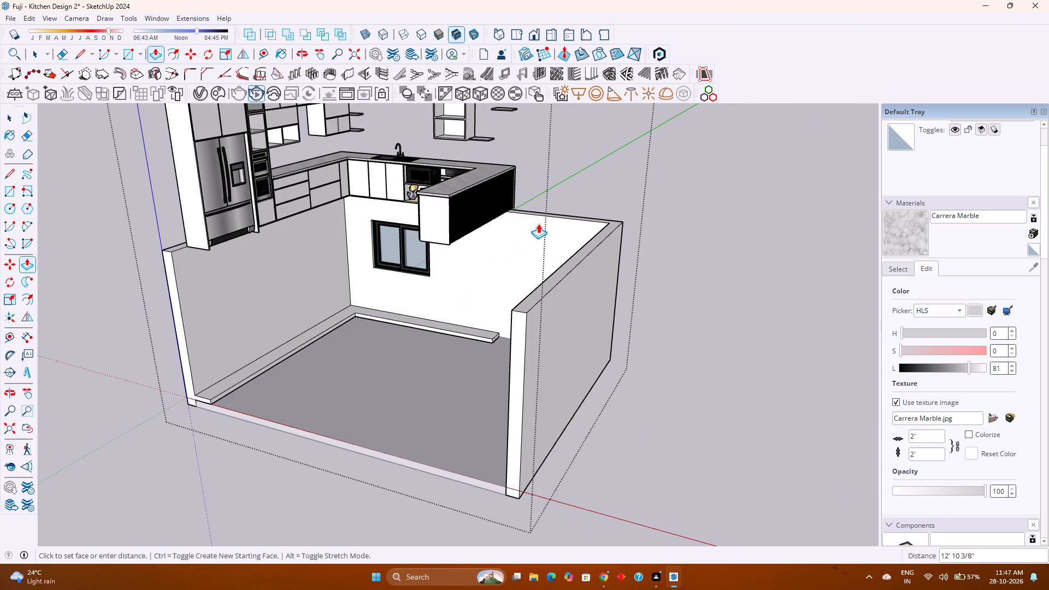
click(516, 206)
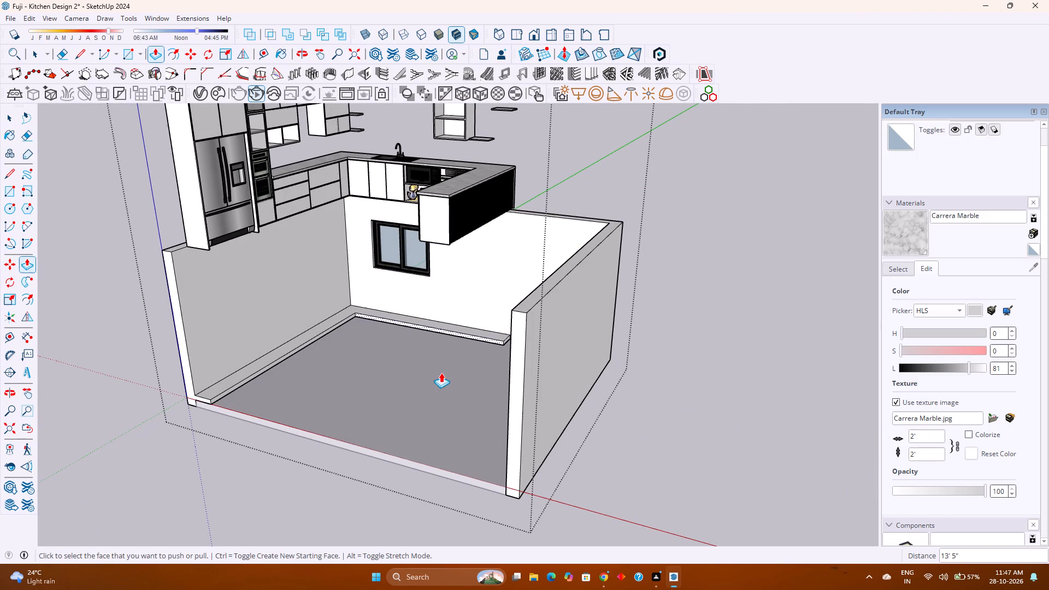
Copy the free end's vertical edge 1'4" back along the front face of the window-wall base strip.
scroll(439, 373, up, 1)
middle_click(440, 372)
middle_drag(441, 371, 541, 324)
middle_click(542, 324)
middle_click(542, 324)
scroll(375, 364, up, 10)
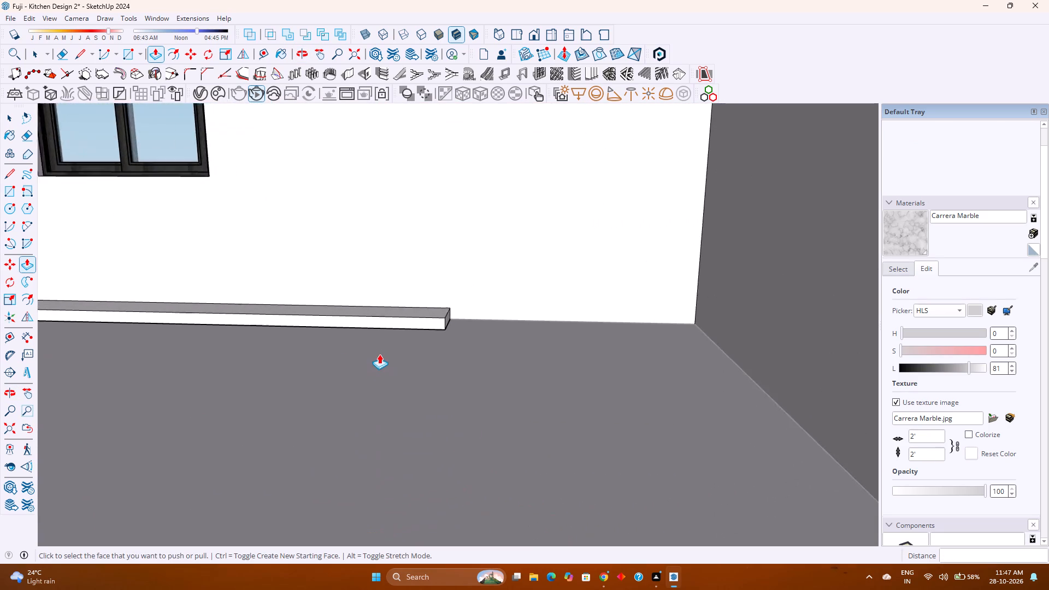
scroll(379, 354, up, 1)
middle_drag(379, 354, 470, 334)
scroll(472, 319, up, 8)
key(space)
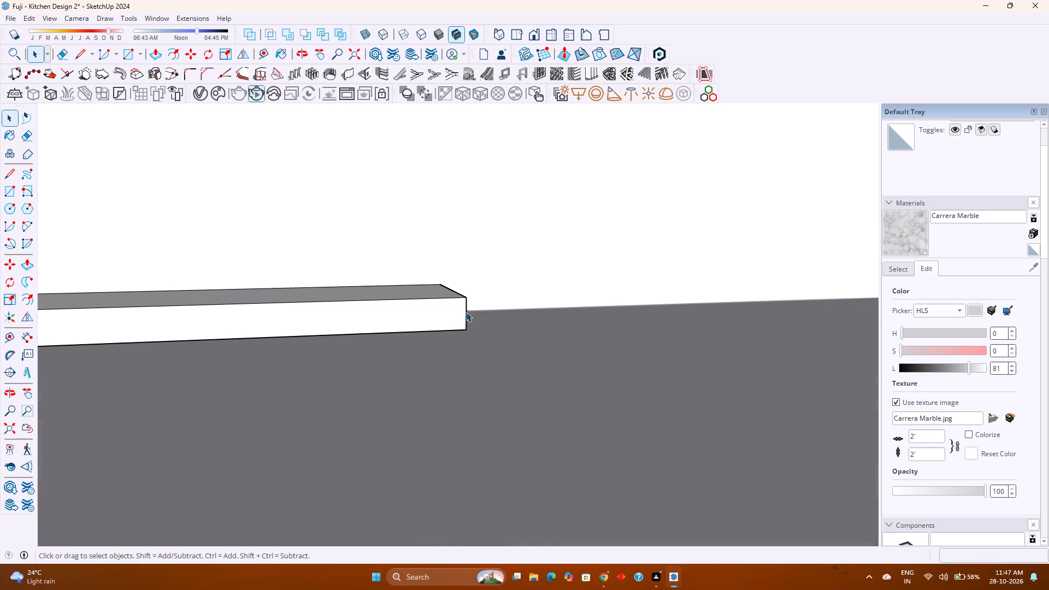
click(466, 312)
key(m)
click(466, 312)
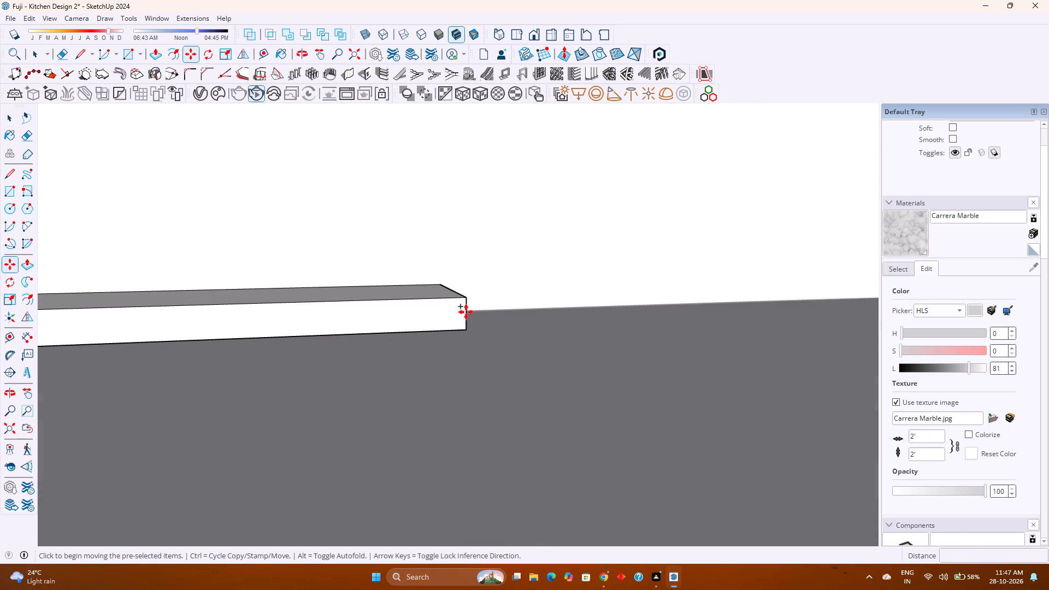
text(1;4)
key(BackSpace)
key(BackSpace)
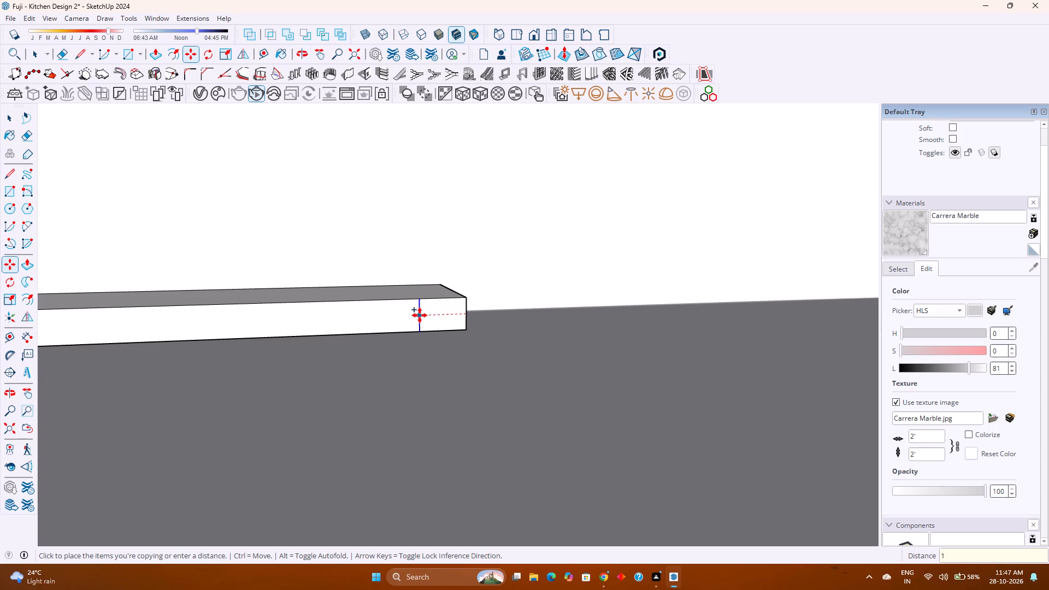
text('4")
key(Return)
Extrude the marked-off end section 9'1" into the room, matching the peninsula cabinet's length.
key(p)
click(406, 317)
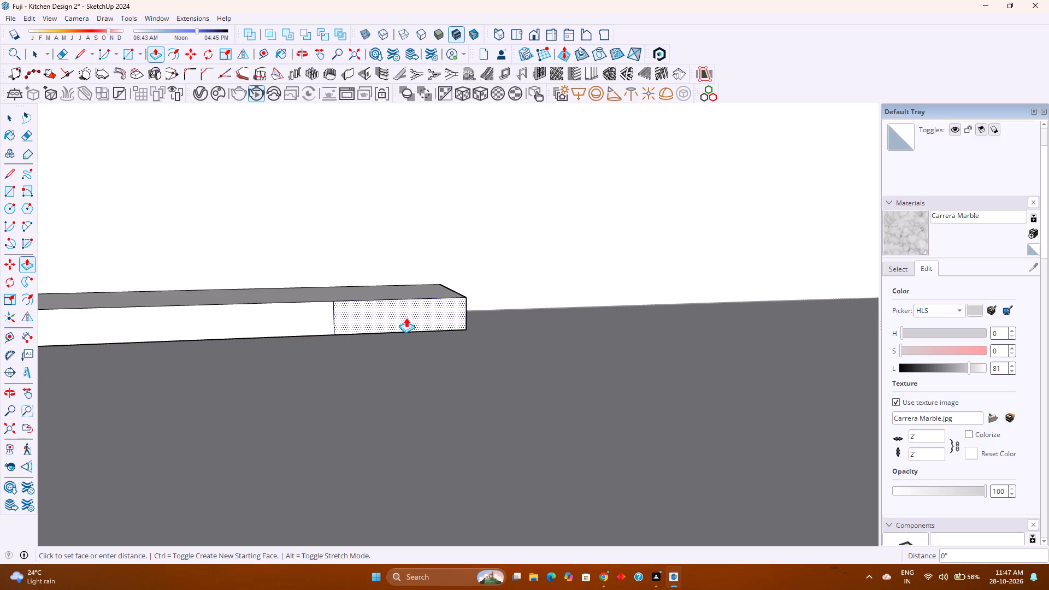
scroll(406, 317, down, 17)
middle_drag(403, 320, 264, 397)
middle_click(264, 397)
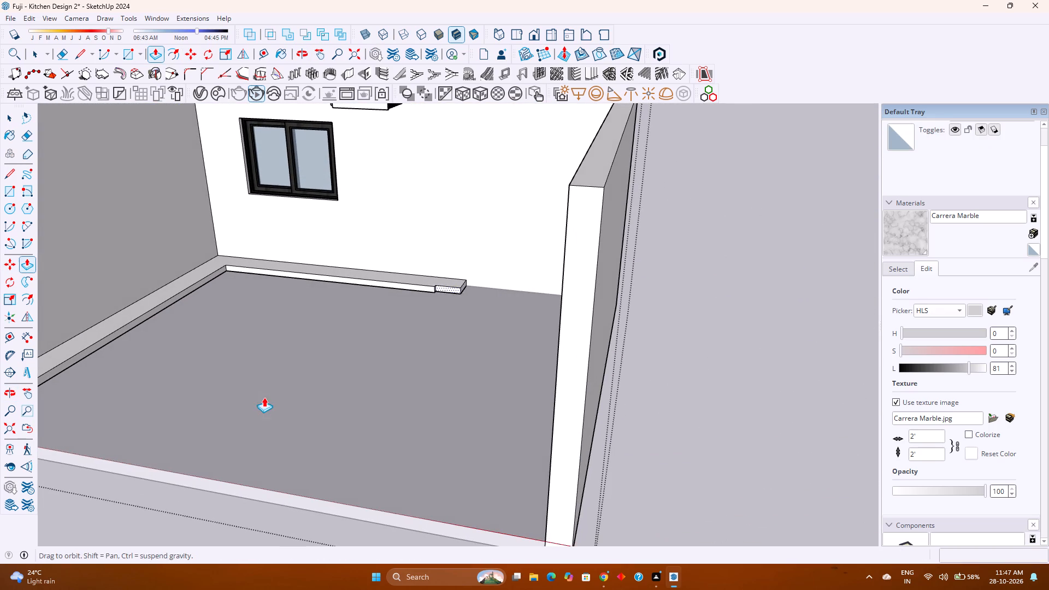
scroll(282, 344, down, 4)
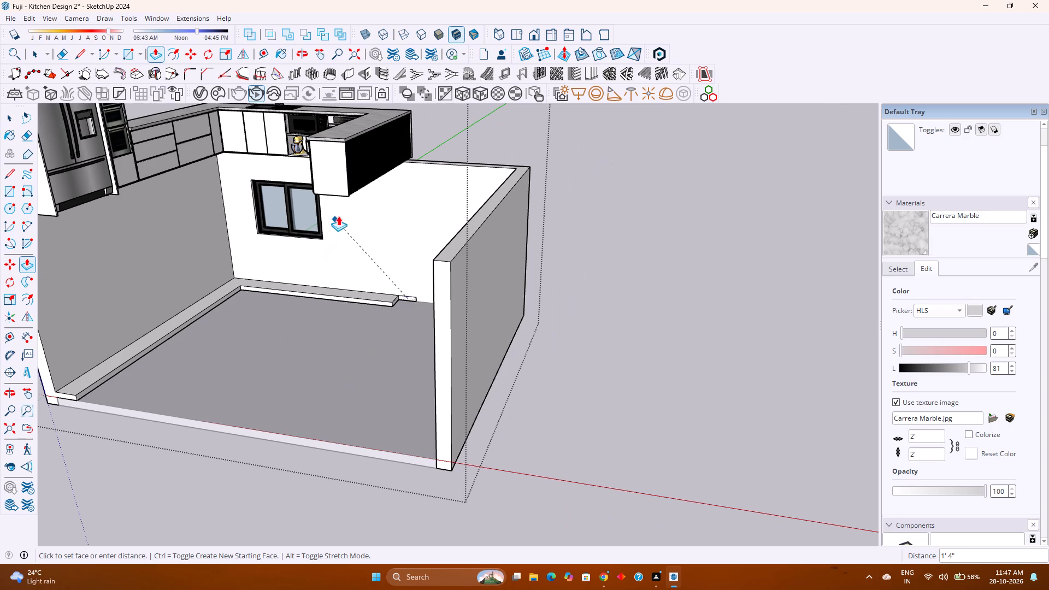
click(344, 197)
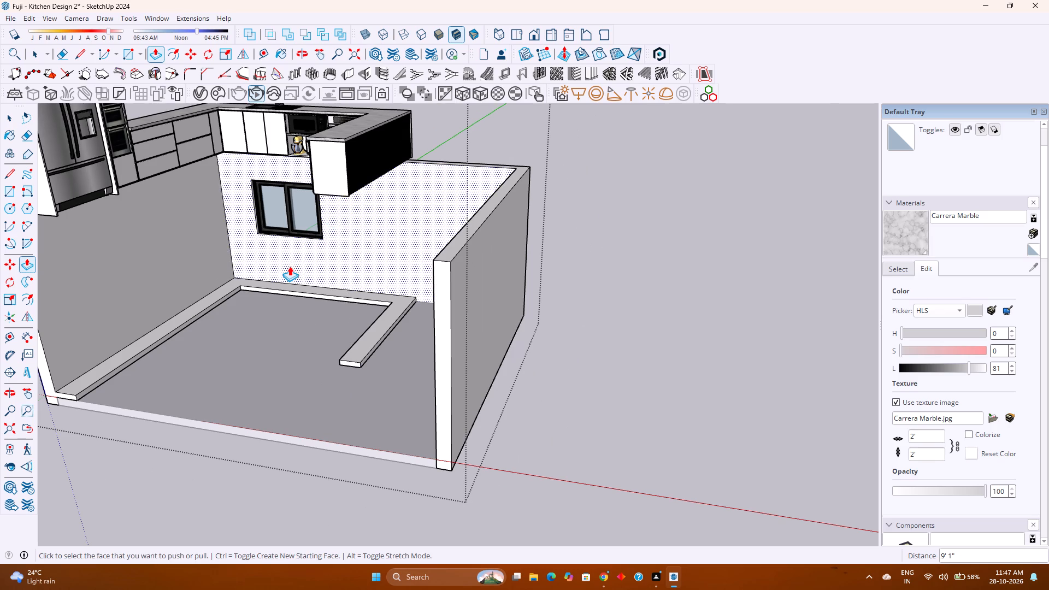
Draw a 4" vertical line separating the side wall's end face from the base strip's end at the open side.
shift+middle_drag(94, 365, 235, 418)
scroll(173, 467, up, 3)
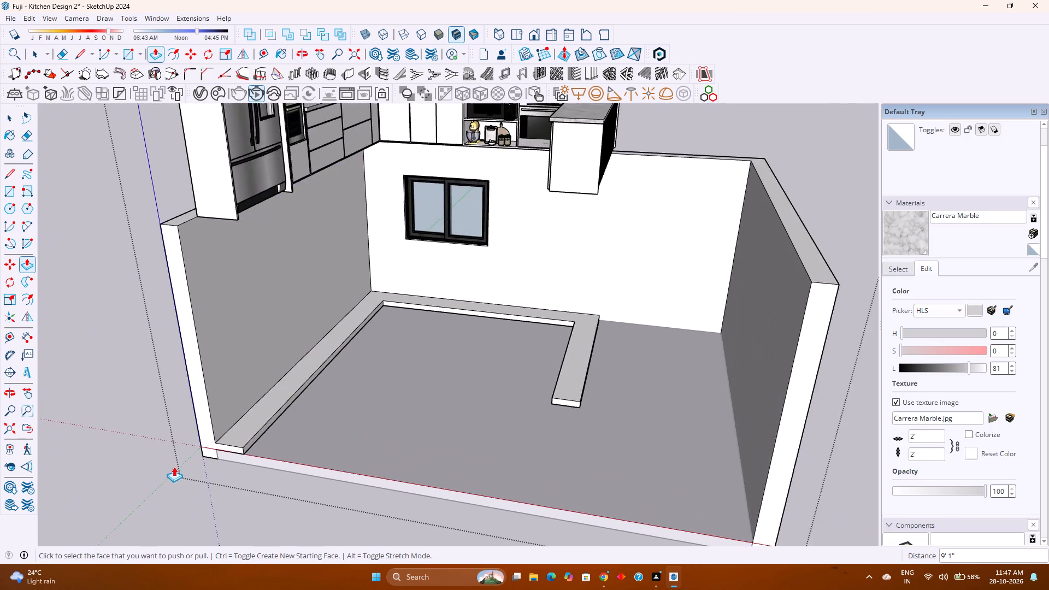
scroll(174, 467, up, 3)
scroll(229, 448, up, 6)
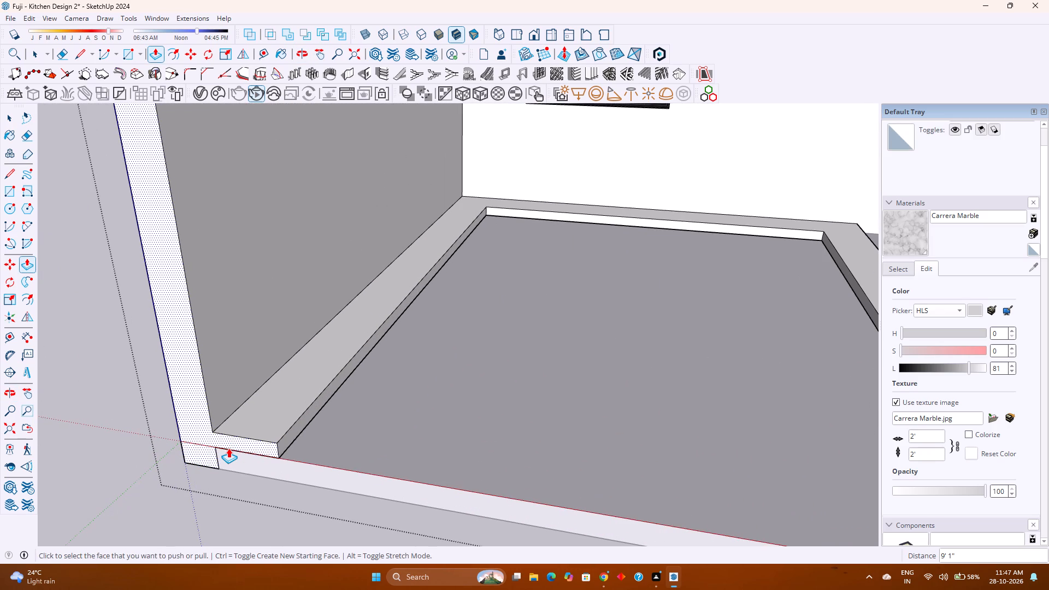
key(l)
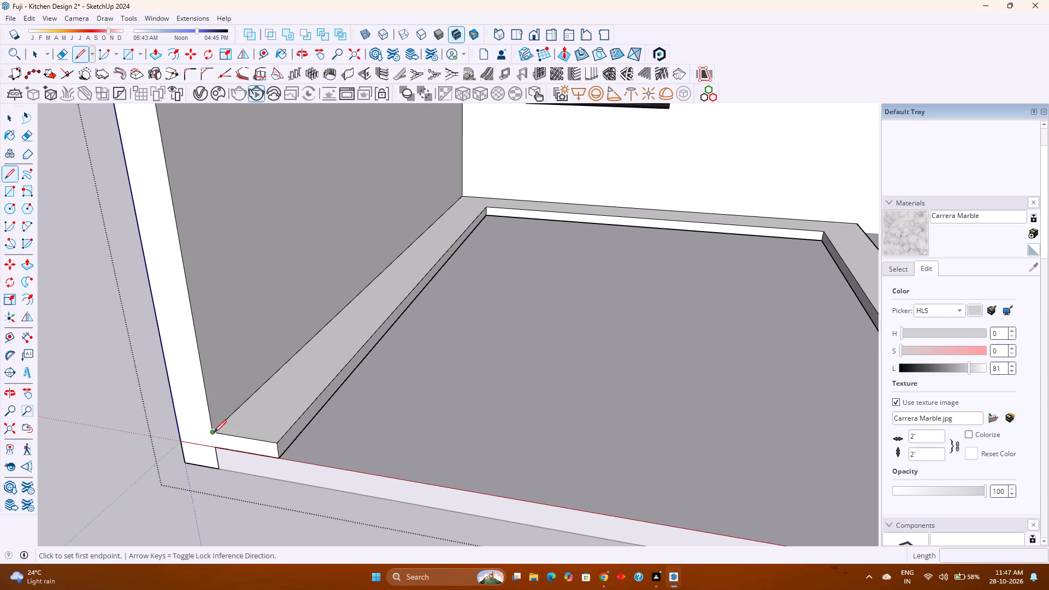
click(215, 433)
click(213, 450)
Push the side-wall base strip's open end back 1'3", in line with the tall cabinet above.
key(p)
click(237, 445)
scroll(243, 422, down, 3)
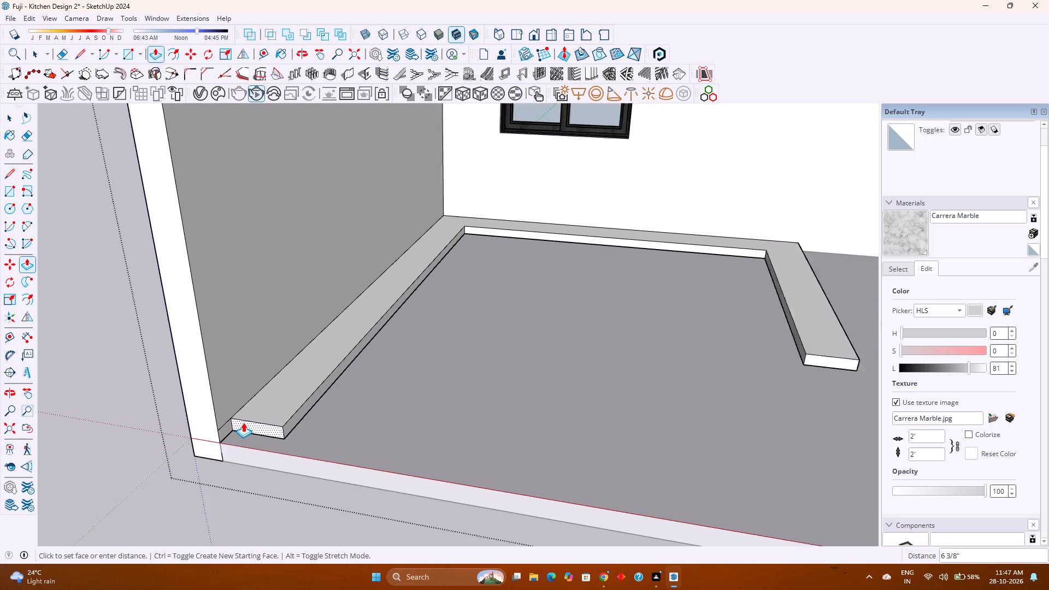
scroll(239, 416, down, 8)
click(233, 228)
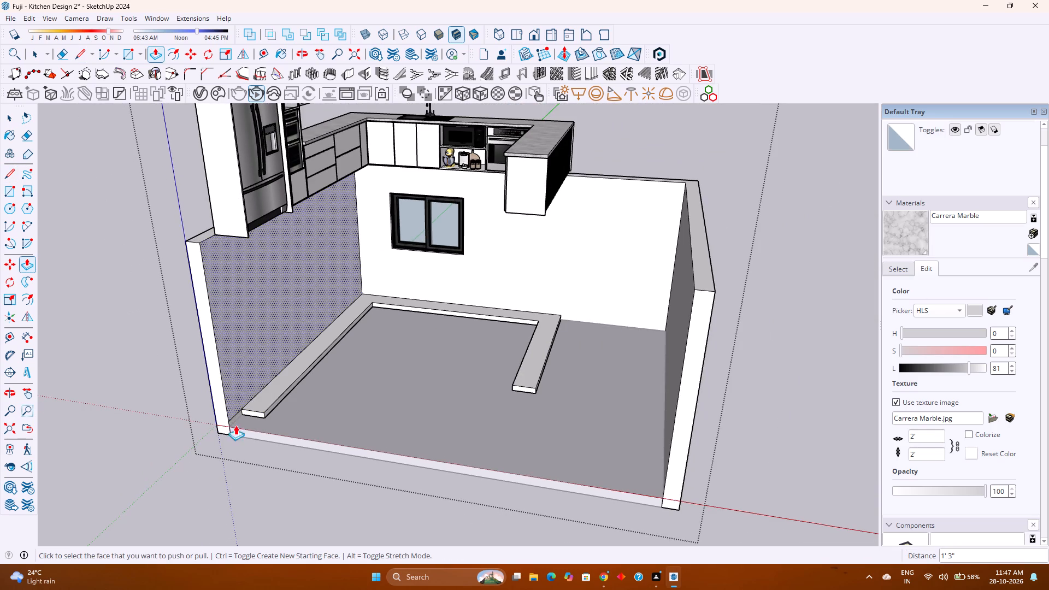
Erase the leftover strip outline on the side wall beyond the shortened base, and undo the last edge erased.
scroll(244, 410, up, 11)
key(e)
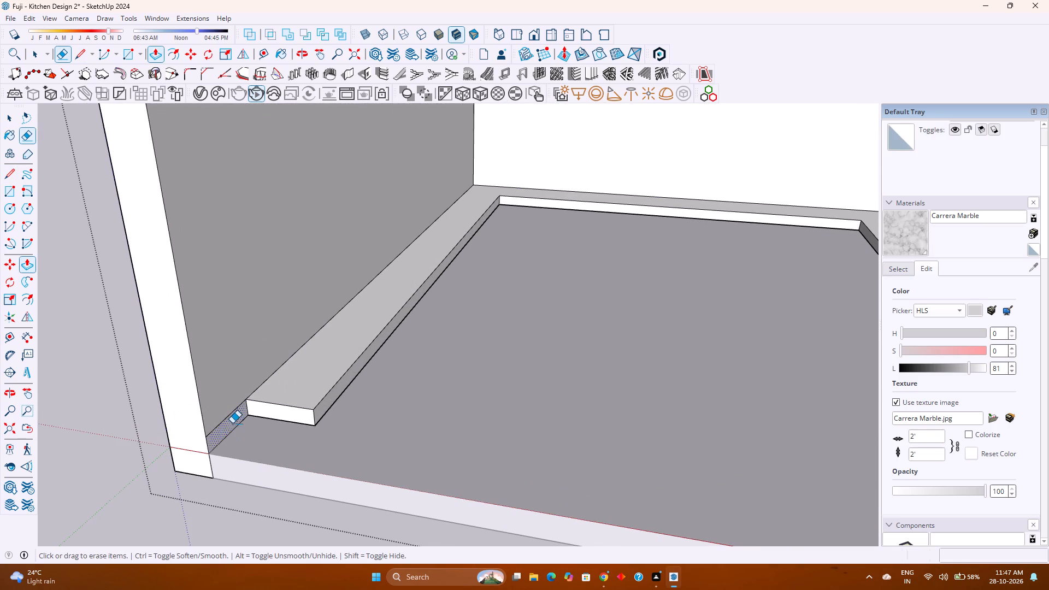
click(229, 416)
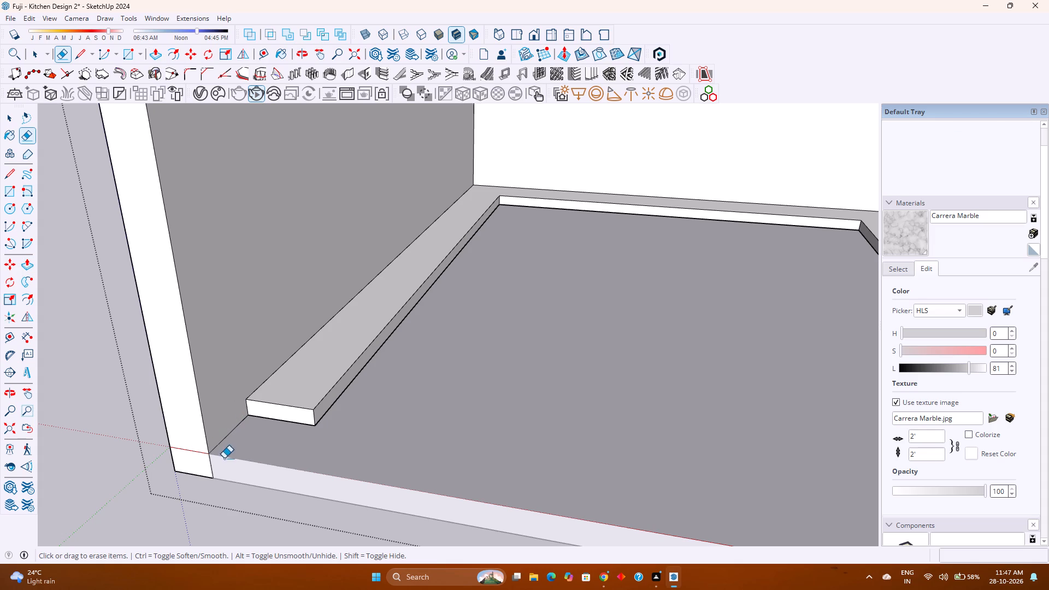
click(223, 439)
key(ctrl+z)
Move the whole cabinetry group 10' straight down onto the new base inside the room.
key(space)
scroll(224, 440, down, 5)
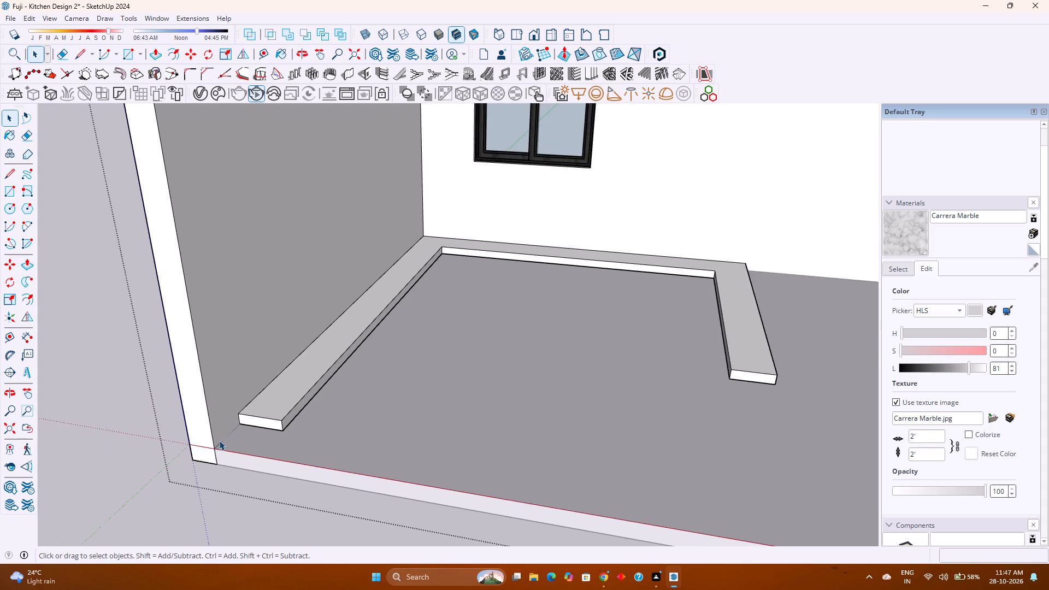
scroll(219, 440, down, 10)
click(445, 249)
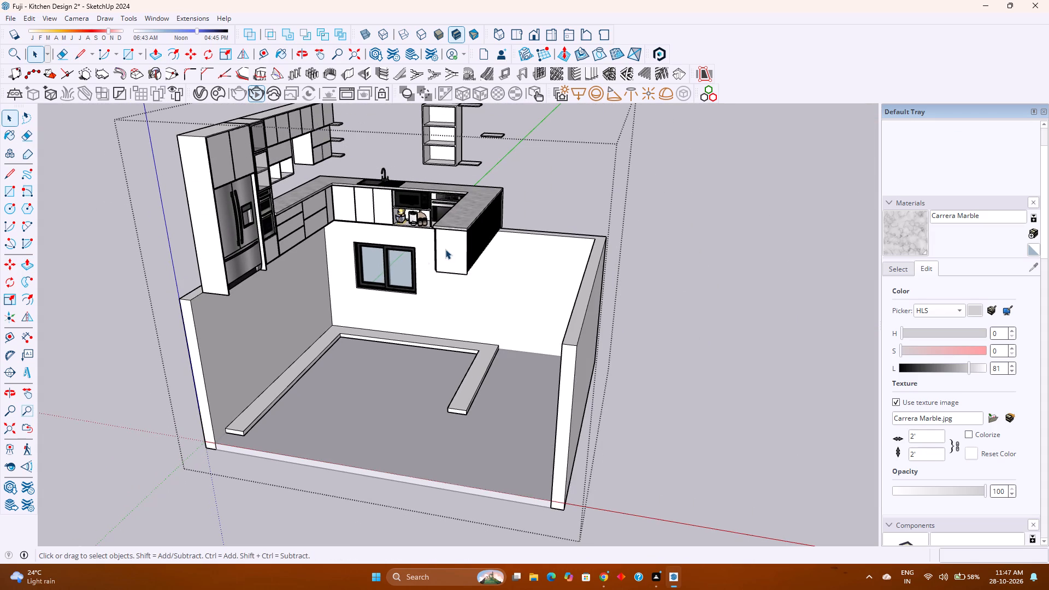
key(m)
click(441, 323)
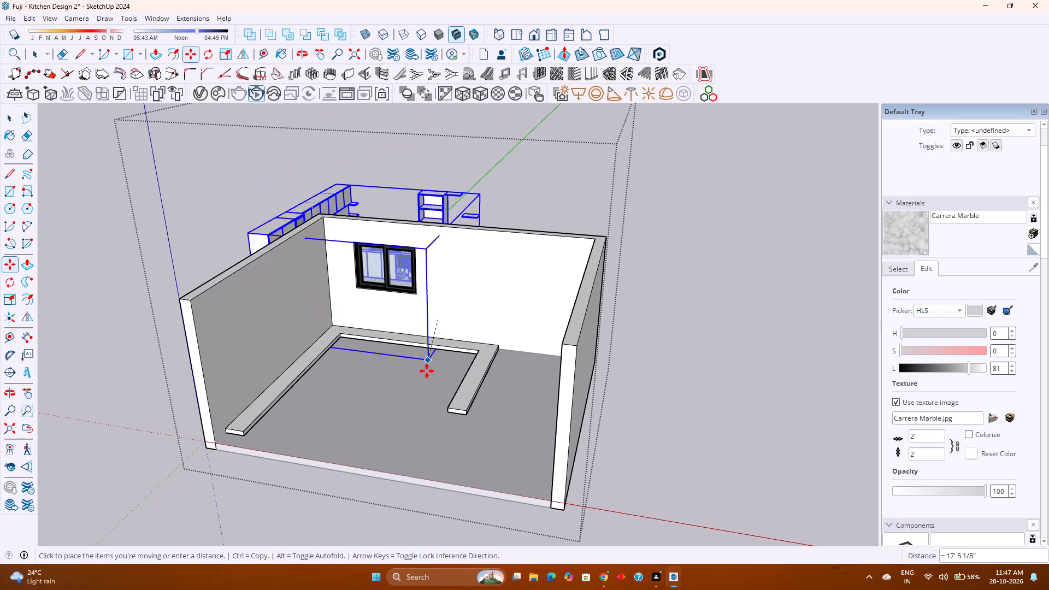
key(Up)
text(10')
key(Return)
key(space)
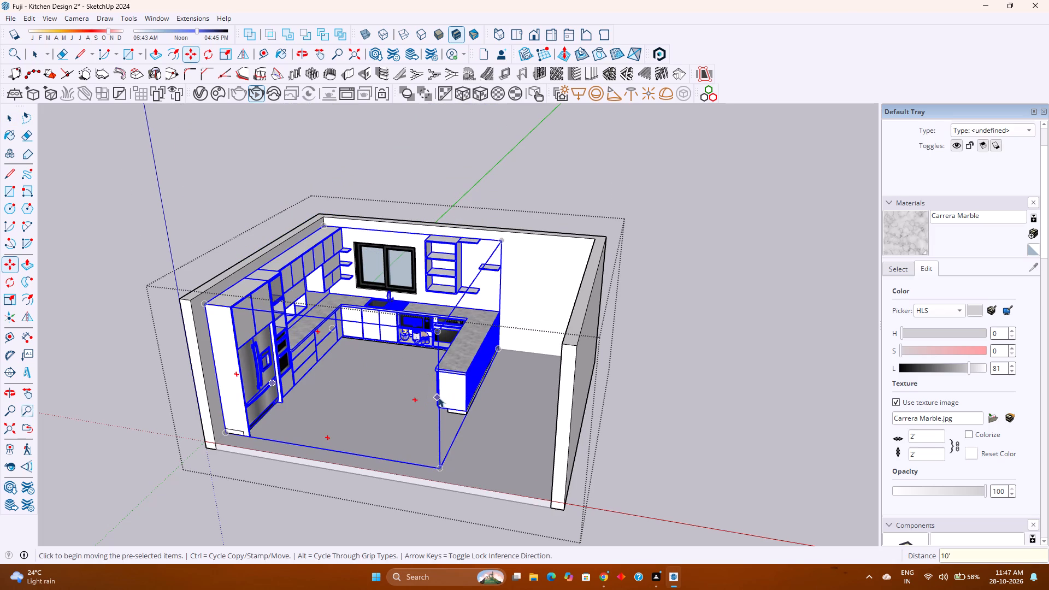
Examine how the lowered cabinetry sits on the base, especially at the peninsula's end, and clear the selection.
middle_drag(461, 416, 456, 324)
middle_click(456, 324)
scroll(448, 462, up, 3)
middle_drag(415, 423, 410, 417)
middle_drag(407, 415, 369, 383)
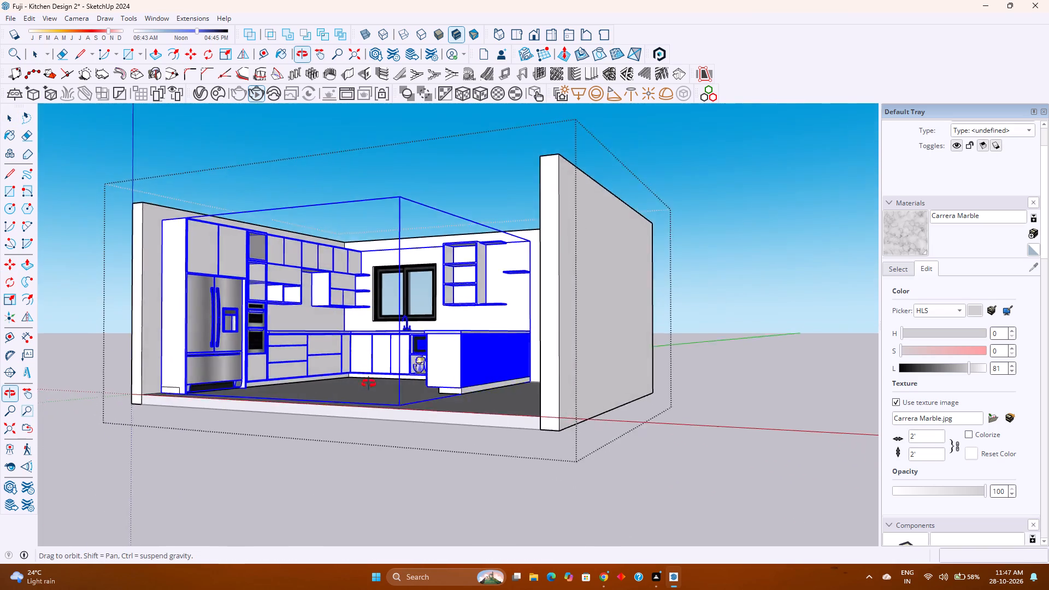
middle_drag(369, 383, 512, 407)
middle_click(512, 407)
scroll(482, 395, up, 13)
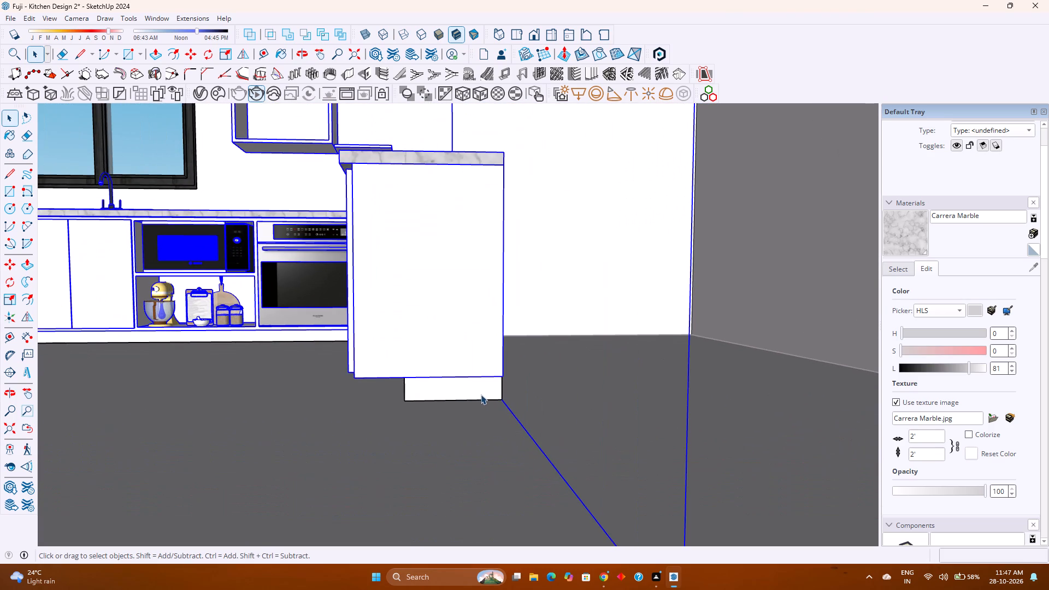
key(Escape)
scroll(463, 395, down, 11)
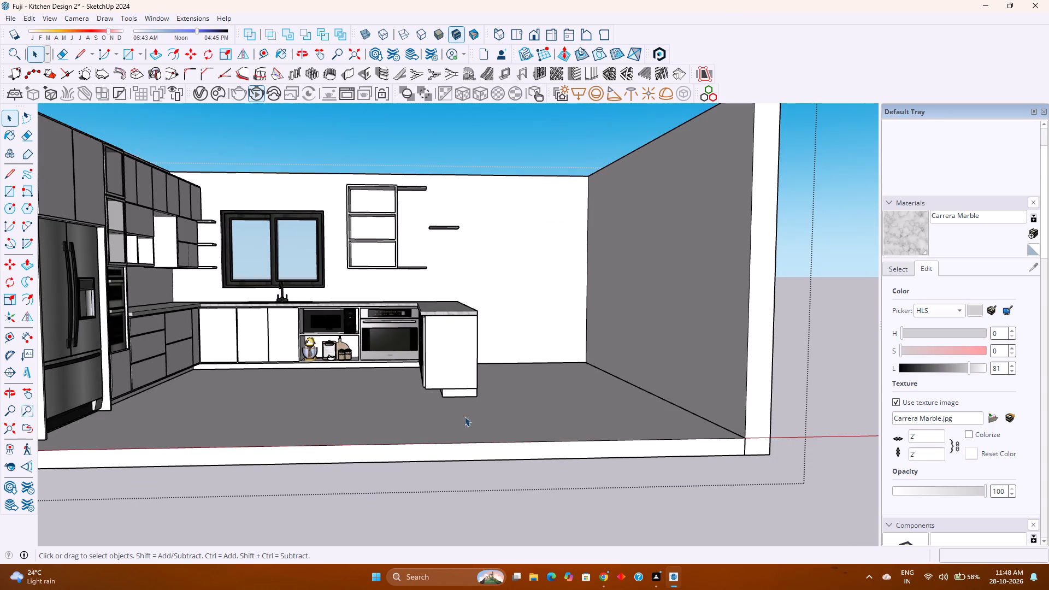
Select the connected room and base geometry, and examine the base strip beneath the fridge and side-wall cabinets.
shift+middle_drag(393, 415, 535, 388)
shift+middle_click(535, 388)
scroll(237, 415, up, 4)
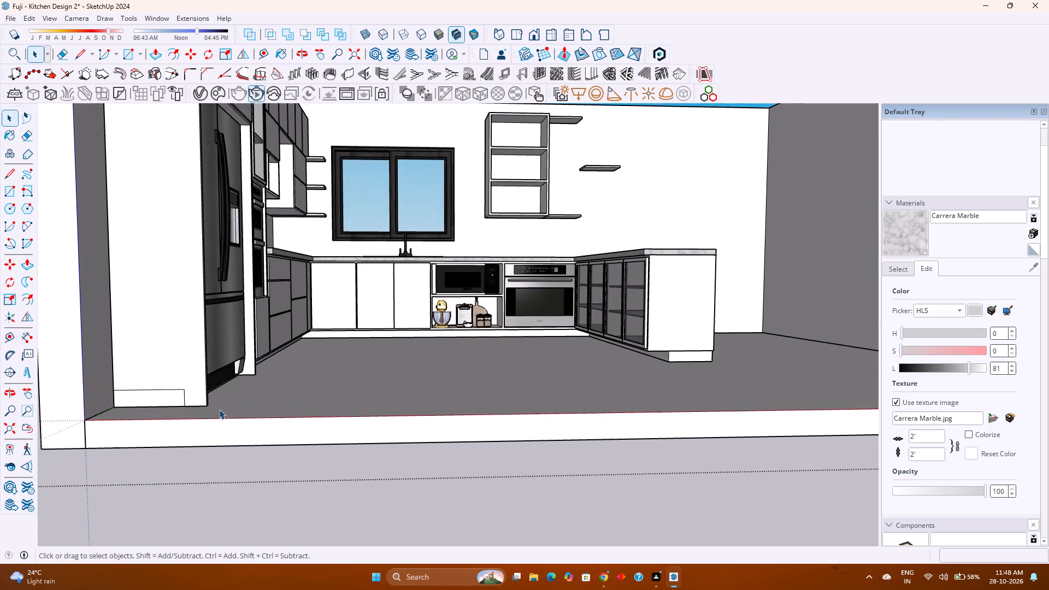
middle_drag(219, 409, 0, 433)
scroll(314, 352, up, 8)
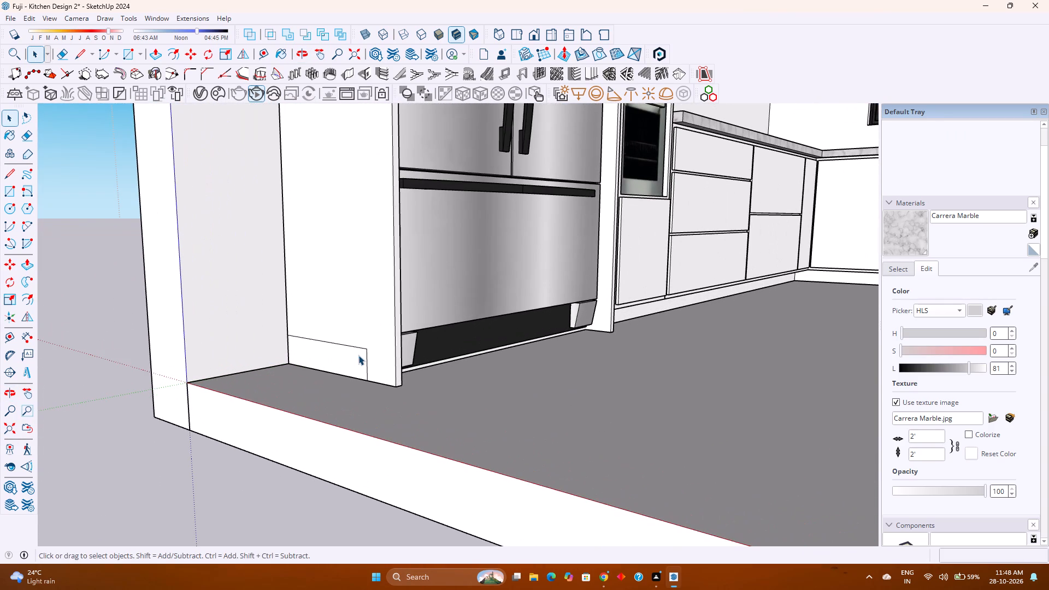
click(360, 350)
double_click(361, 349)
click(364, 347)
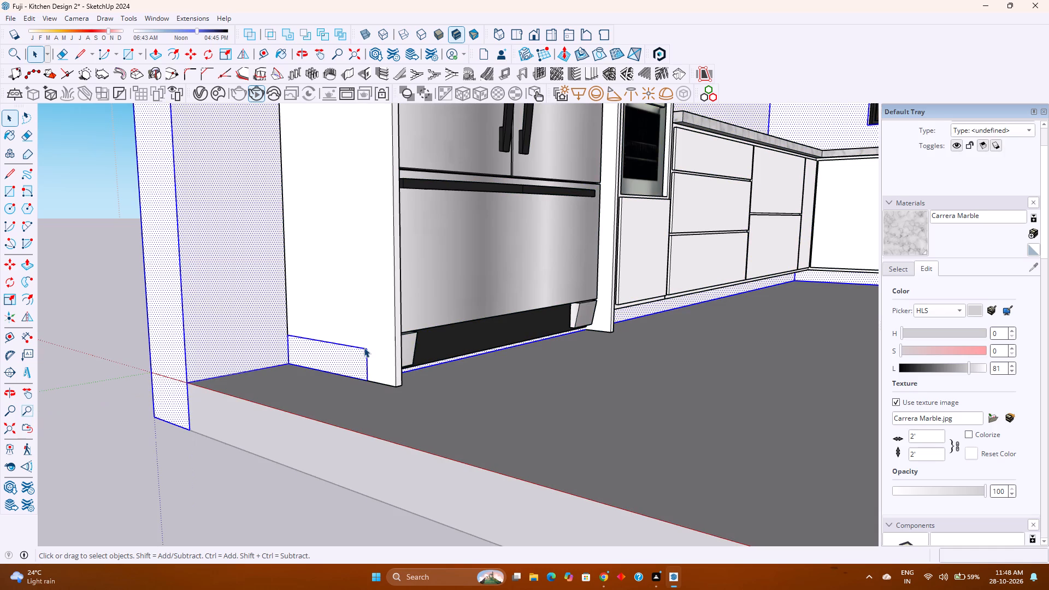
shift+middle_drag(470, 368, 299, 417)
shift+middle_click(299, 417)
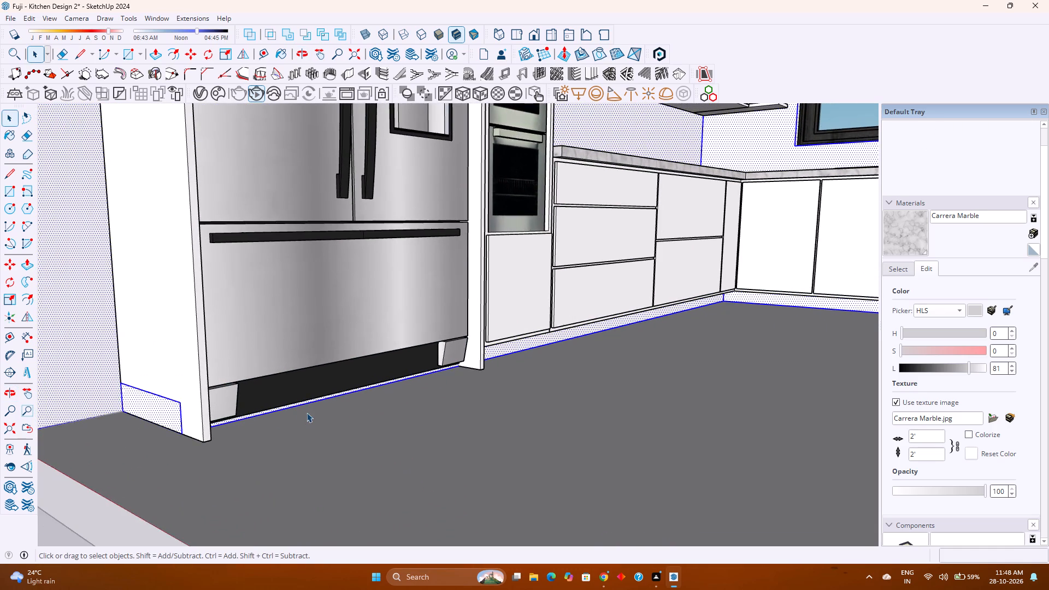
scroll(307, 412, down, 2)
scroll(577, 342, up, 3)
shift+middle_click(576, 342)
shift+middle_drag(576, 342, 310, 346)
shift+middle_click(310, 346)
scroll(363, 350, down, 6)
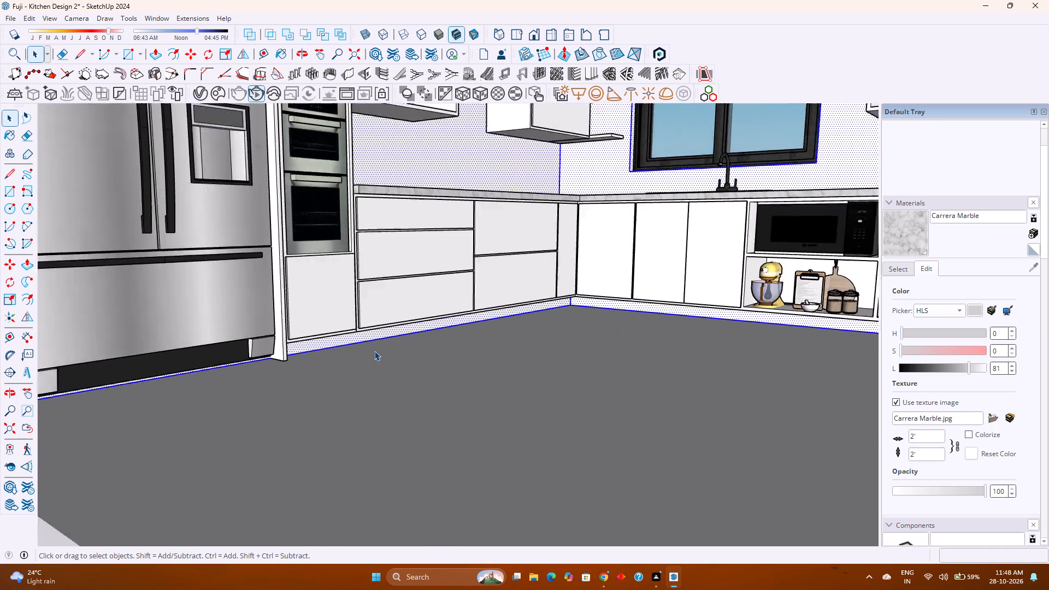
scroll(374, 351, down, 2)
shift+middle_drag(570, 368, 444, 367)
middle_drag(443, 367, 532, 341)
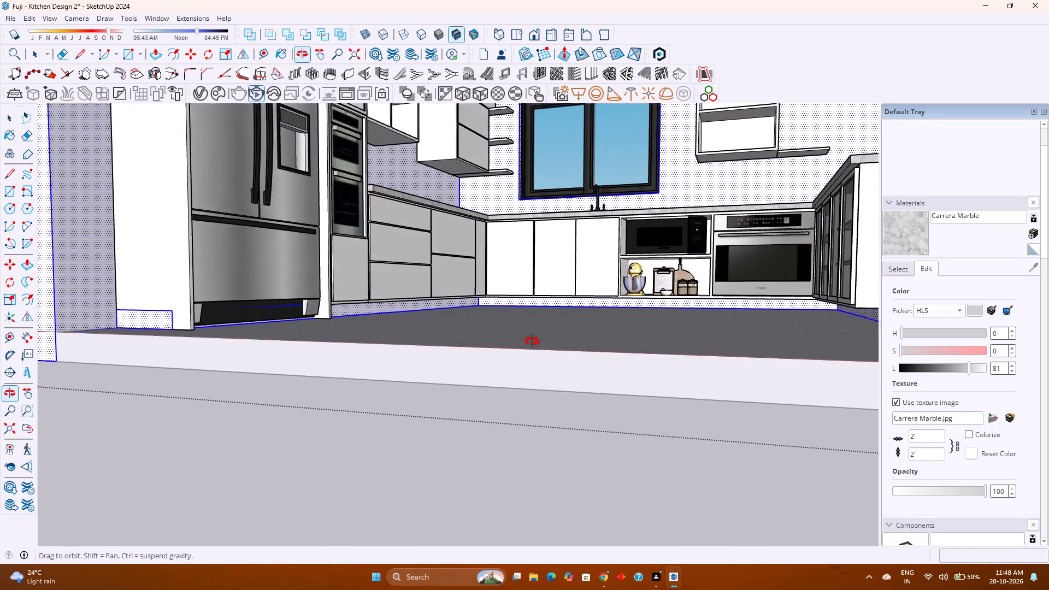
Examine how the base strip meets the undersides of the cabinets and oven along the back wall.
middle_drag(532, 341, 671, 367)
scroll(735, 309, up, 7)
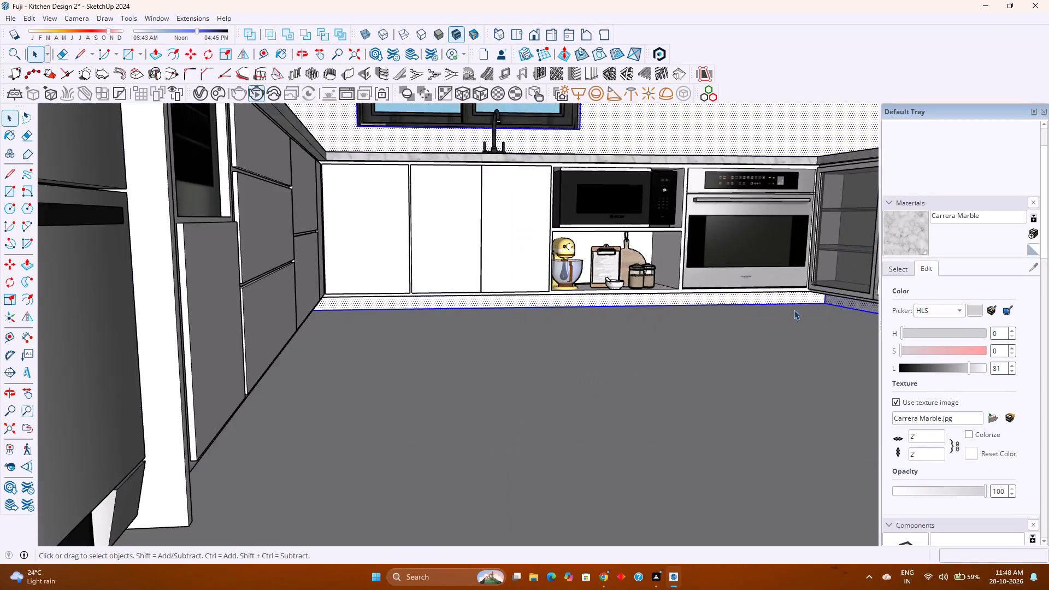
scroll(794, 310, up, 2)
shift+middle_drag(799, 312, 635, 385)
scroll(462, 406, up, 3)
shift+middle_click(452, 405)
shift+middle_drag(455, 397, 581, 324)
shift+middle_drag(586, 323, 594, 319)
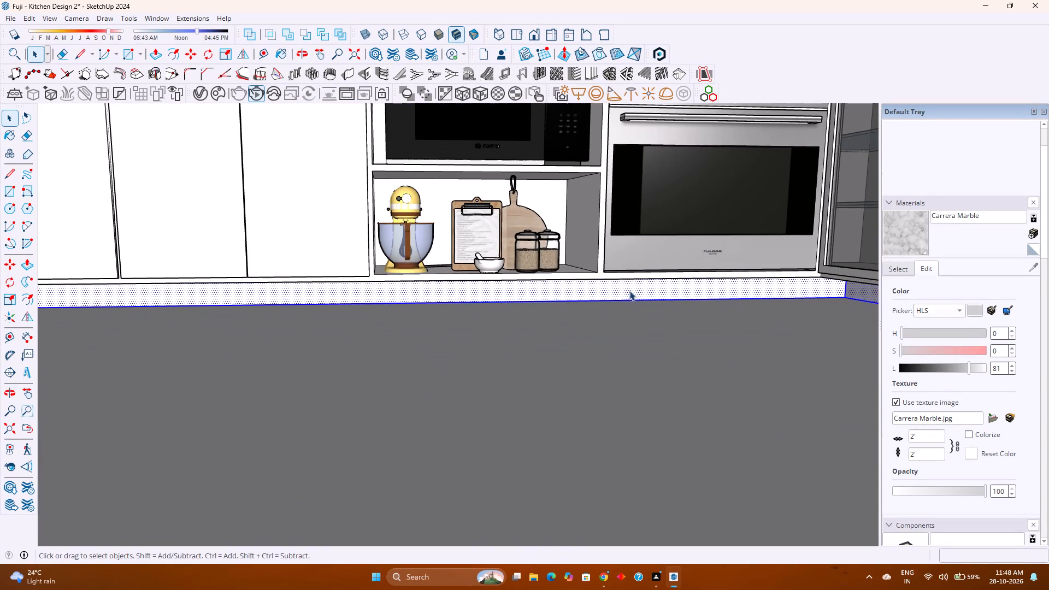
middle_drag(630, 286, 543, 263)
middle_click(543, 263)
scroll(513, 310, up, 8)
middle_drag(509, 305, 472, 280)
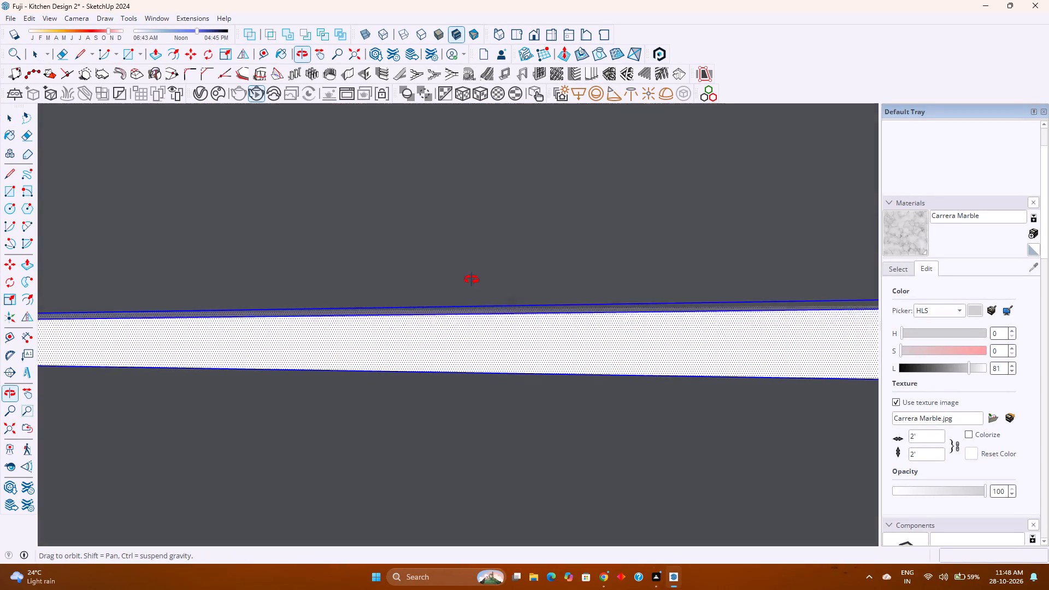
middle_drag(472, 280, 495, 315)
scroll(518, 299, up, 6)
middle_drag(518, 299, 293, 276)
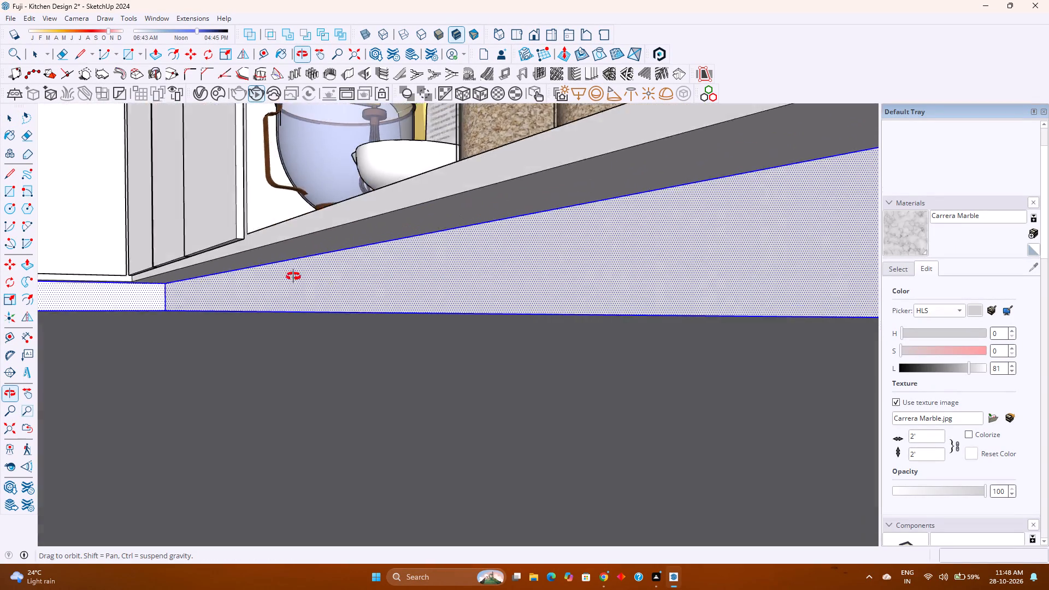
middle_drag(293, 276, 499, 351)
middle_click(509, 356)
scroll(547, 381, down, 9)
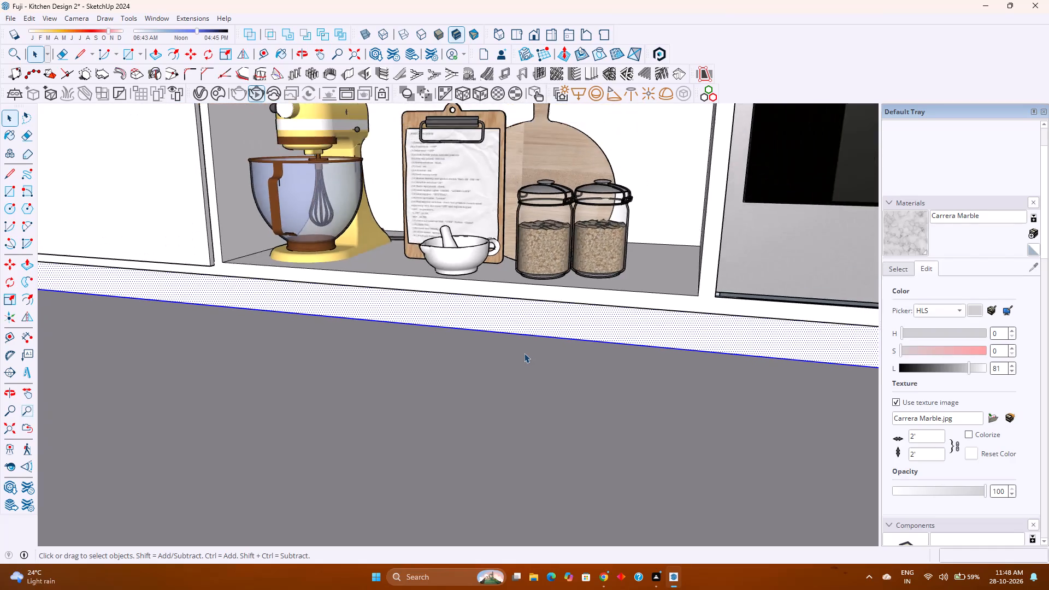
scroll(524, 353, down, 8)
shift+middle_drag(561, 383, 535, 358)
shift+middle_click(535, 358)
scroll(534, 355, down, 9)
shift+middle_drag(552, 404, 544, 362)
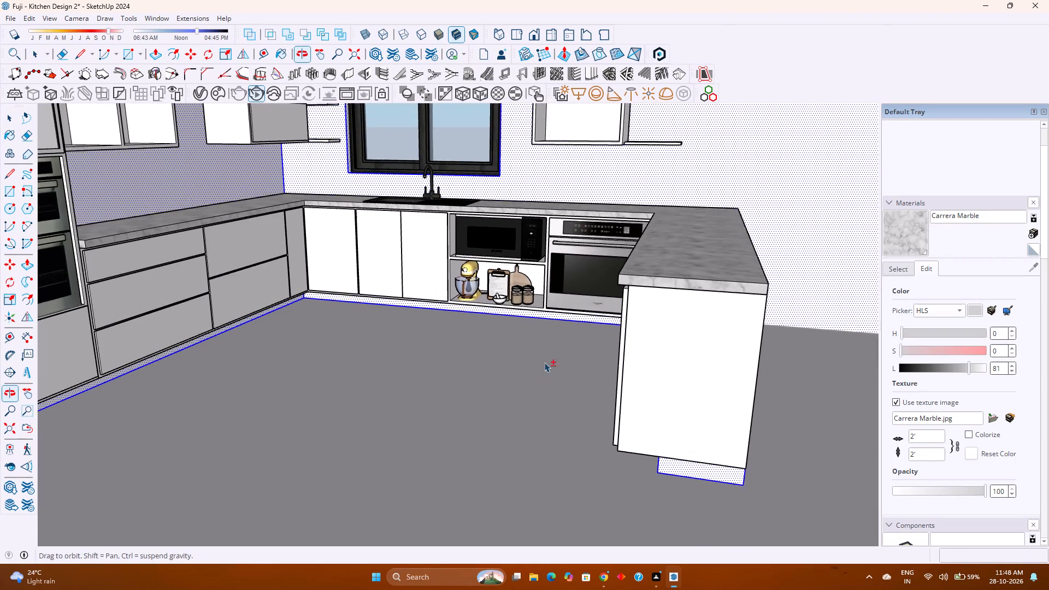
Pull the kitchen-side face of the peninsula's base outward by 2" beneath the glass-front cabinets, and clear the selection.
shift+middle_drag(544, 362, 544, 363)
middle_drag(538, 364, 616, 334)
shift+scroll(768, 341, up, 1)
shift+middle_drag(768, 341, 652, 367)
scroll(709, 377, up, 3)
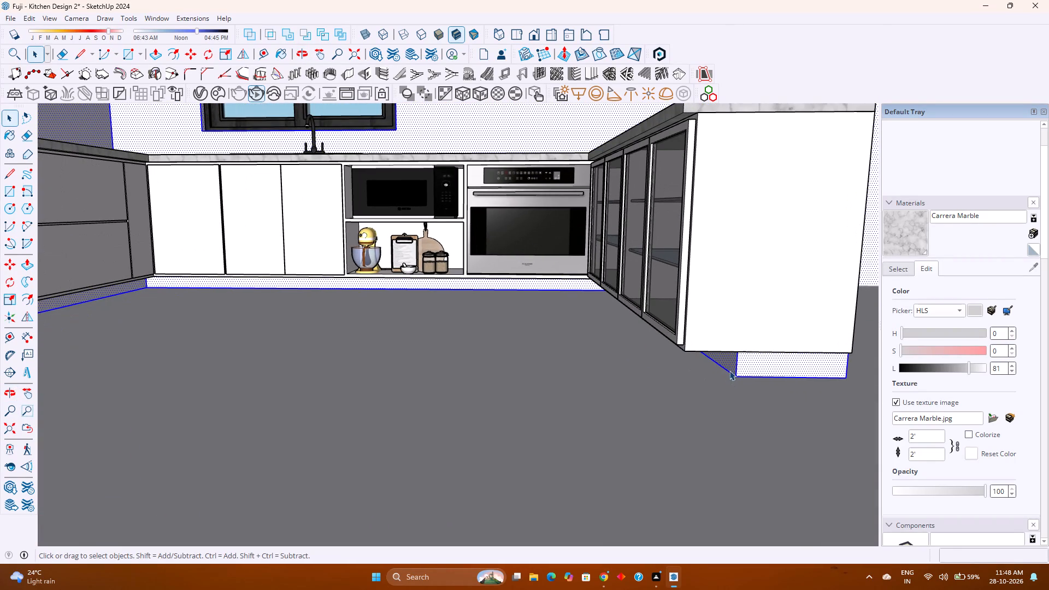
click(731, 368)
key(p)
click(730, 365)
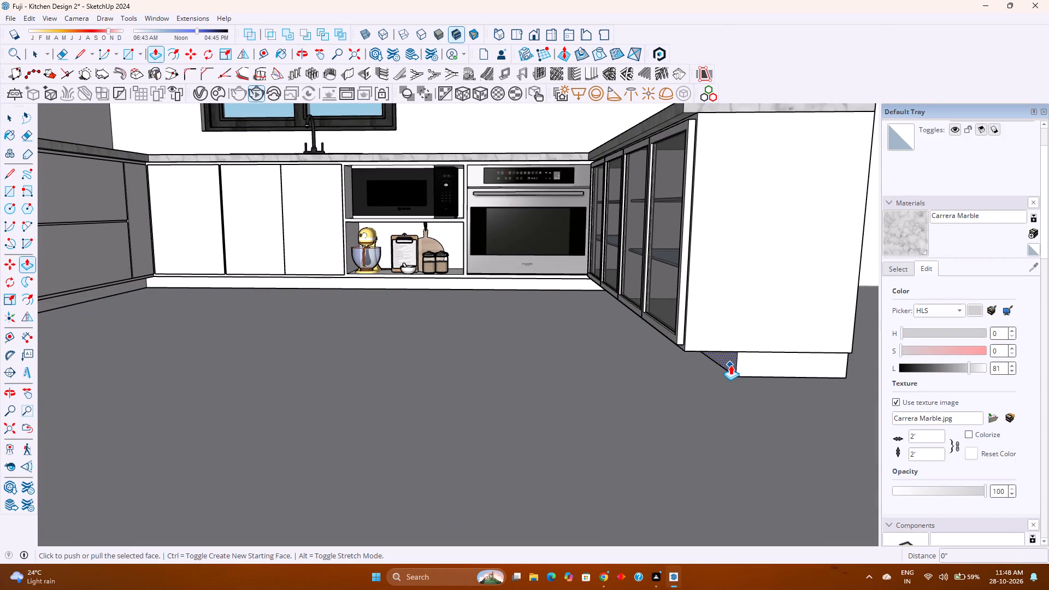
key(2)
key(Return)
key(space)
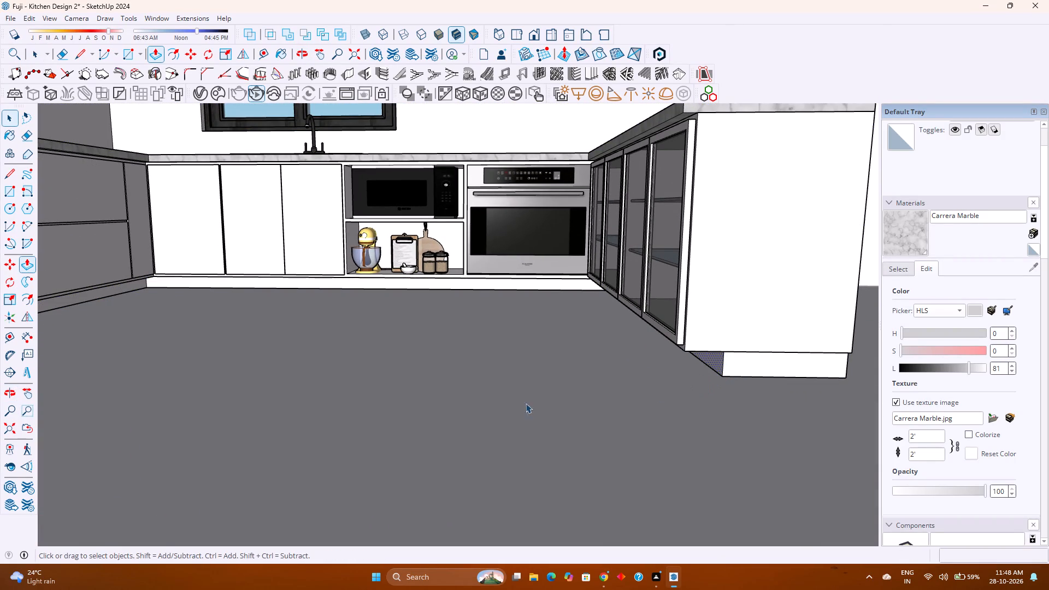
key(Escape)
Examine the peninsula's base at its open end and below the wood-slat panel, and clear the selection.
scroll(507, 403, down, 6)
middle_drag(550, 410, 512, 373)
scroll(512, 373, down, 2)
middle_drag(567, 358, 489, 377)
shift+middle_drag(628, 351, 370, 456)
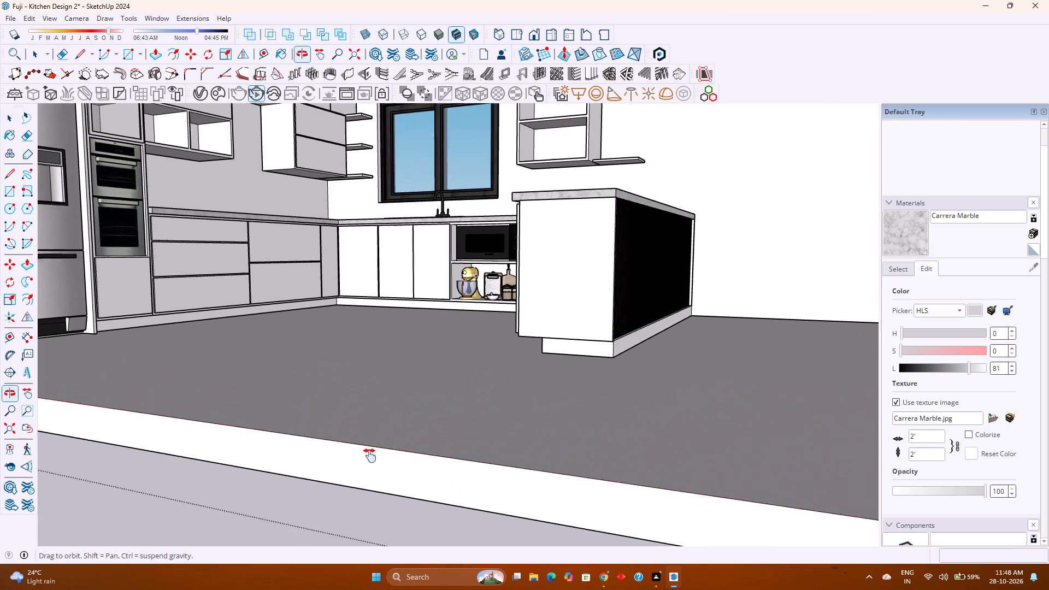
shift+middle_drag(370, 456, 323, 485)
scroll(592, 355, up, 13)
middle_drag(594, 358, 576, 385)
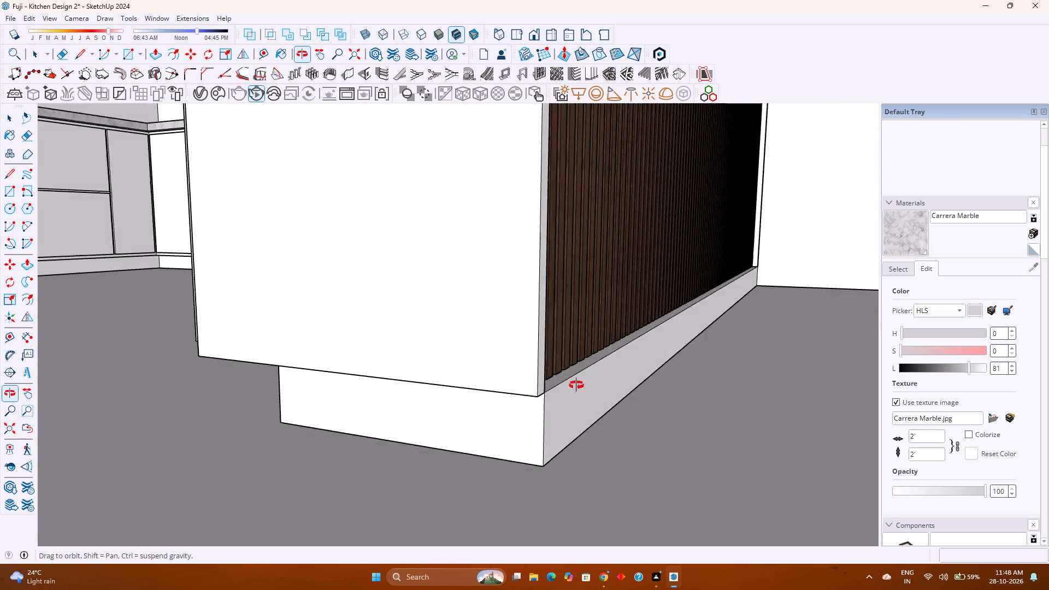
middle_drag(576, 385, 437, 461)
middle_drag(437, 461, 478, 440)
middle_drag(512, 427, 549, 405)
middle_click(549, 405)
middle_drag(490, 437, 591, 362)
middle_click(591, 362)
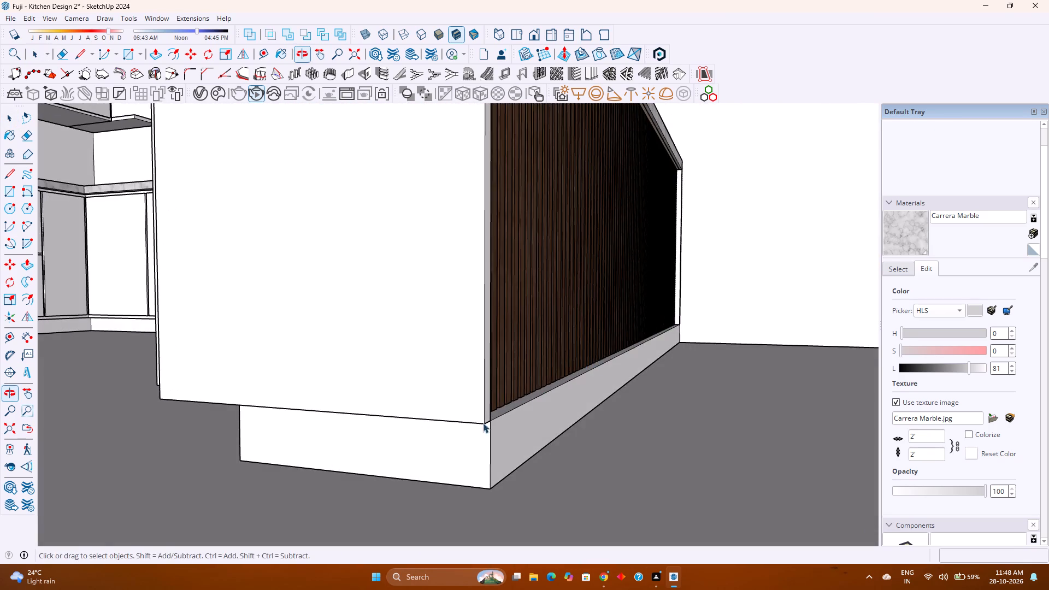
middle_drag(482, 423, 588, 411)
middle_click(588, 411)
scroll(476, 428, up, 3)
middle_drag(475, 428, 376, 436)
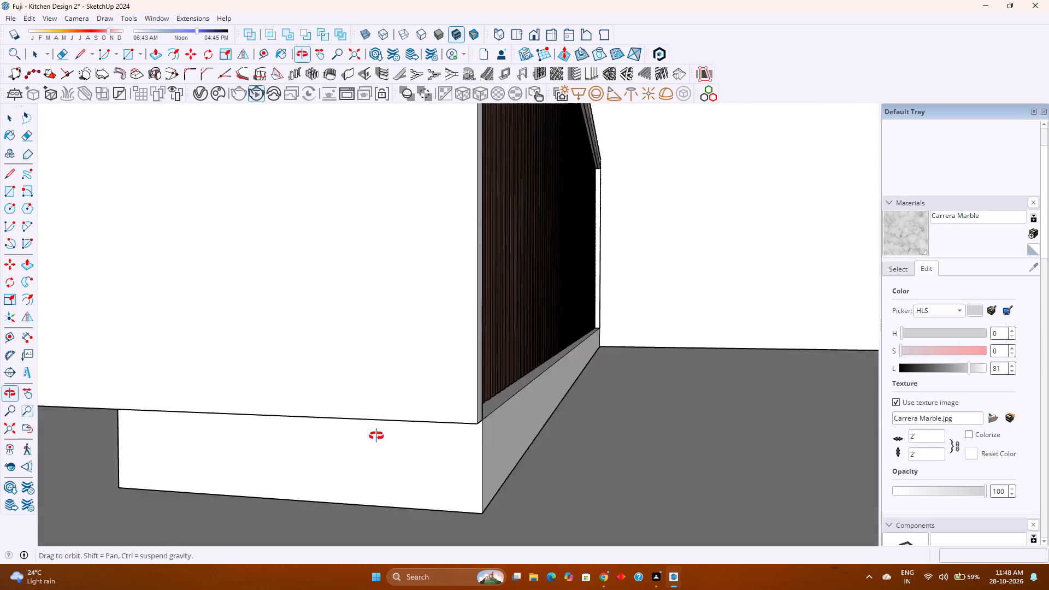
middle_drag(376, 436, 291, 439)
middle_click(291, 439)
click(524, 445)
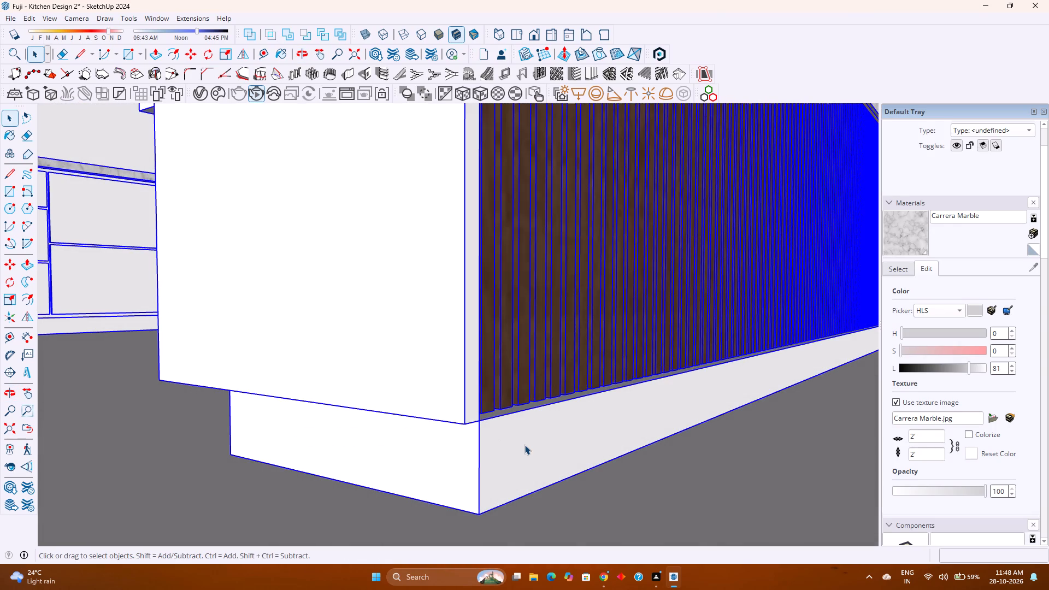
double_click(524, 445)
click(524, 445)
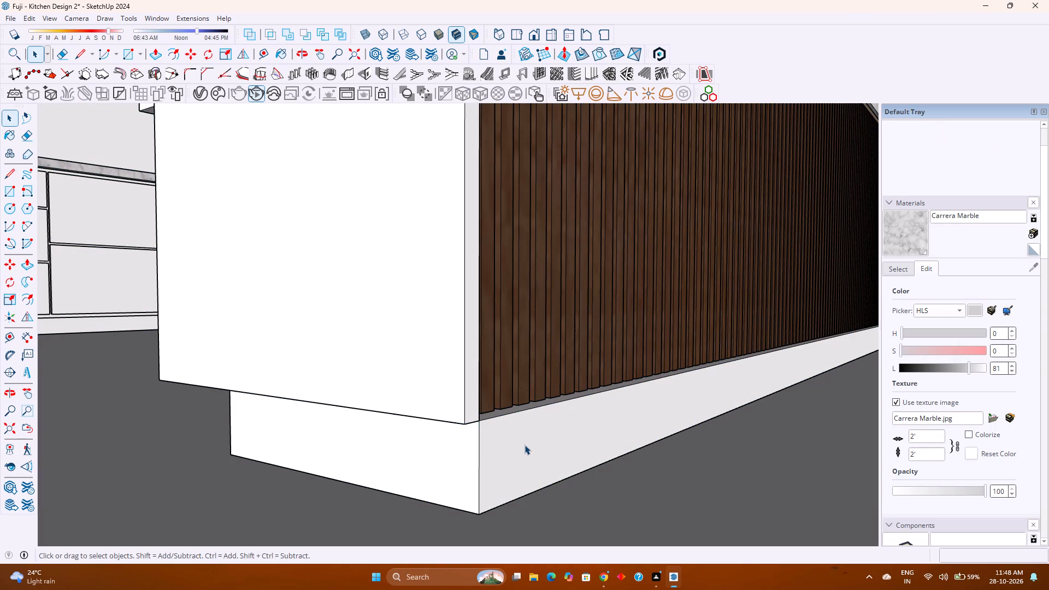
scroll(524, 445, down, 7)
key(Escape)
Save the kitchen model with the lowered cabinetry and widened peninsula base.
scroll(443, 444, down, 5)
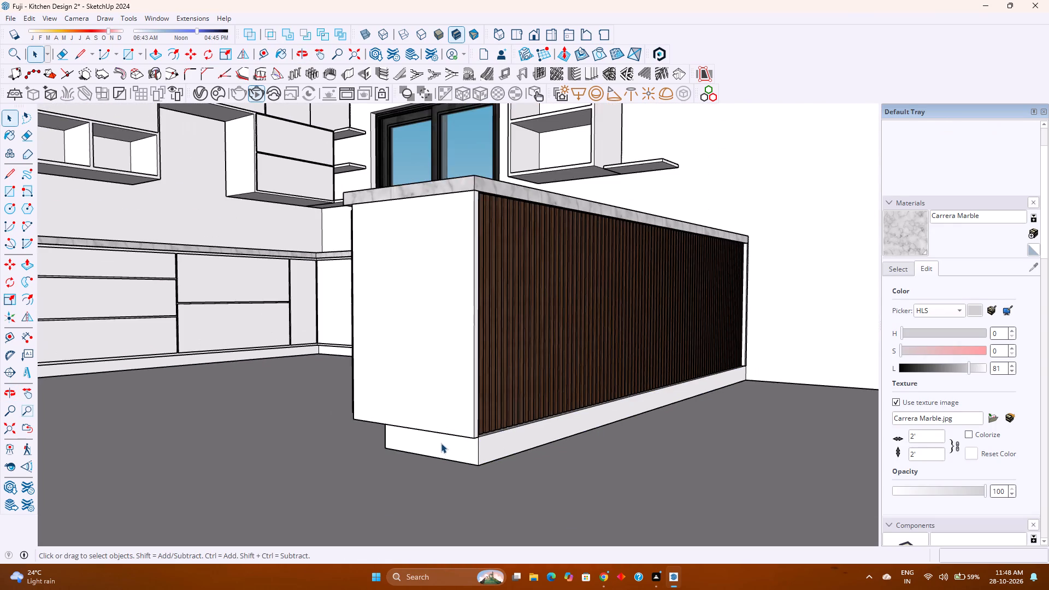
scroll(441, 443, down, 1)
shift+middle_drag(411, 446, 470, 489)
scroll(433, 476, down, 2)
middle_drag(432, 476, 494, 489)
scroll(488, 478, down, 3)
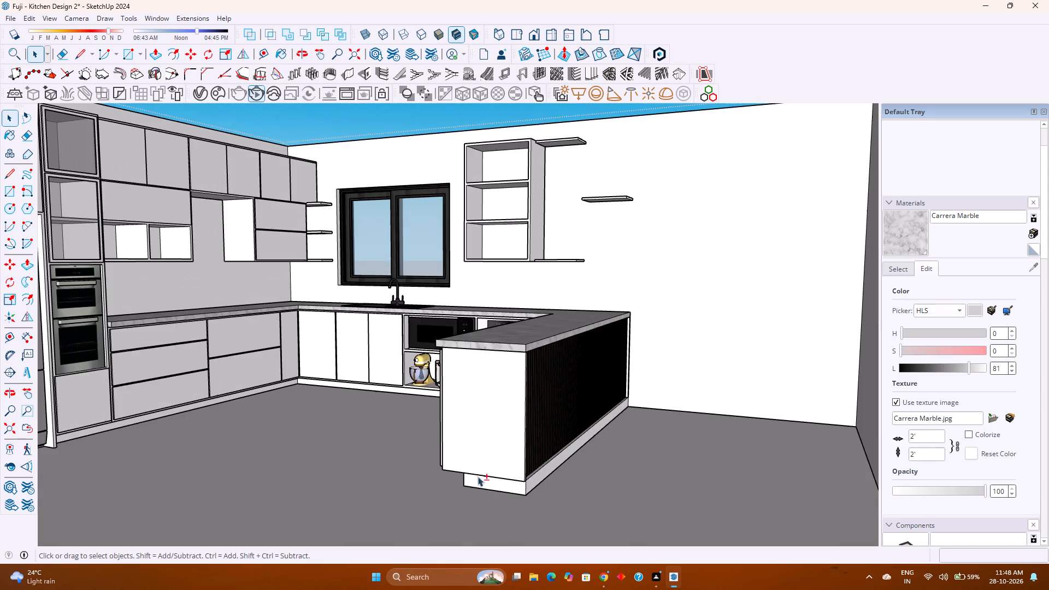
shift+middle_drag(481, 479, 546, 508)
shift+middle_click(546, 508)
scroll(518, 487, down, 3)
key(ctrl+s)
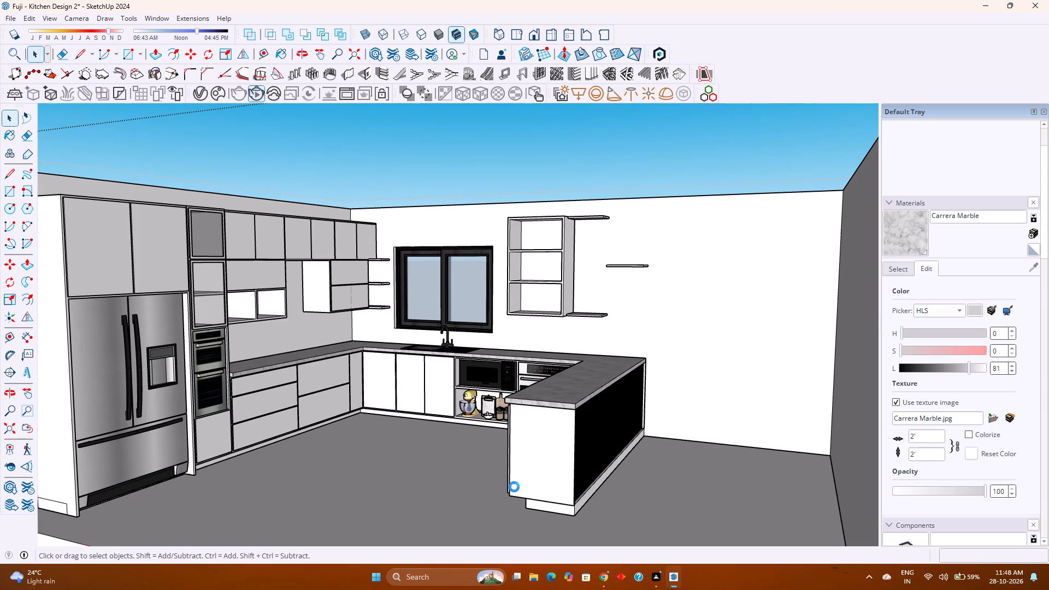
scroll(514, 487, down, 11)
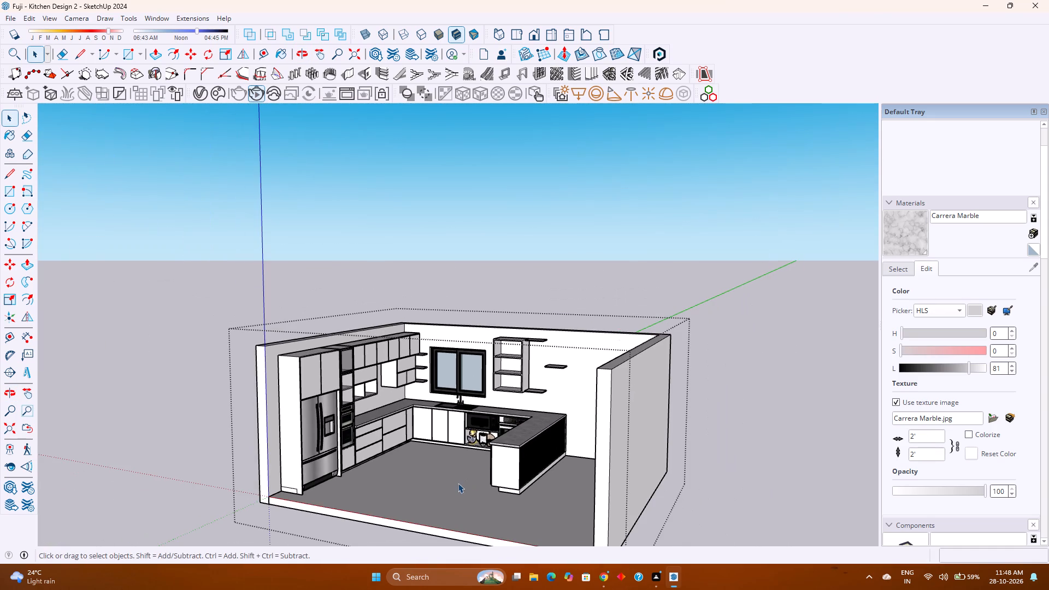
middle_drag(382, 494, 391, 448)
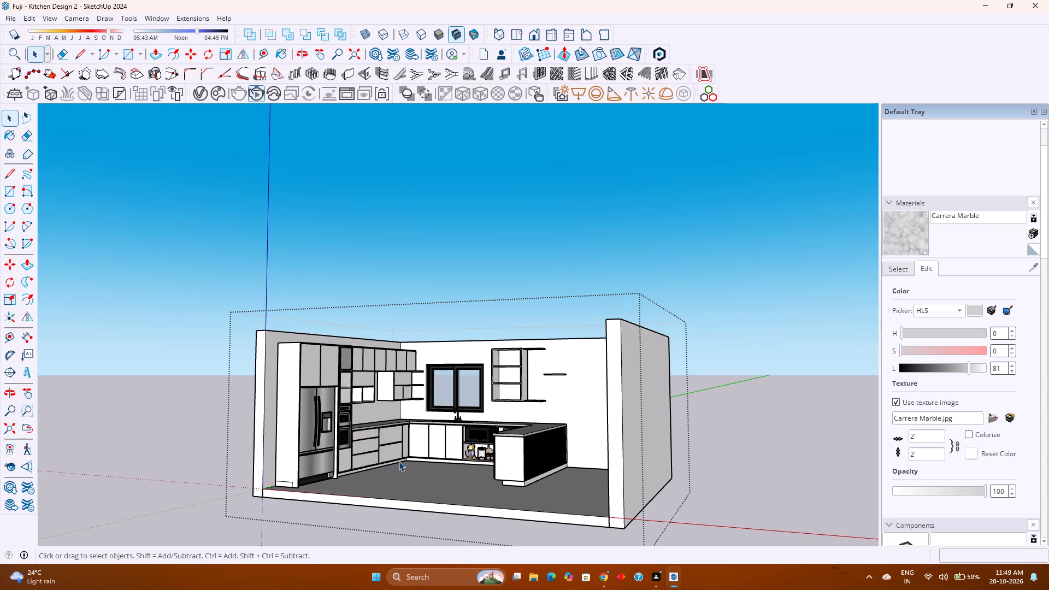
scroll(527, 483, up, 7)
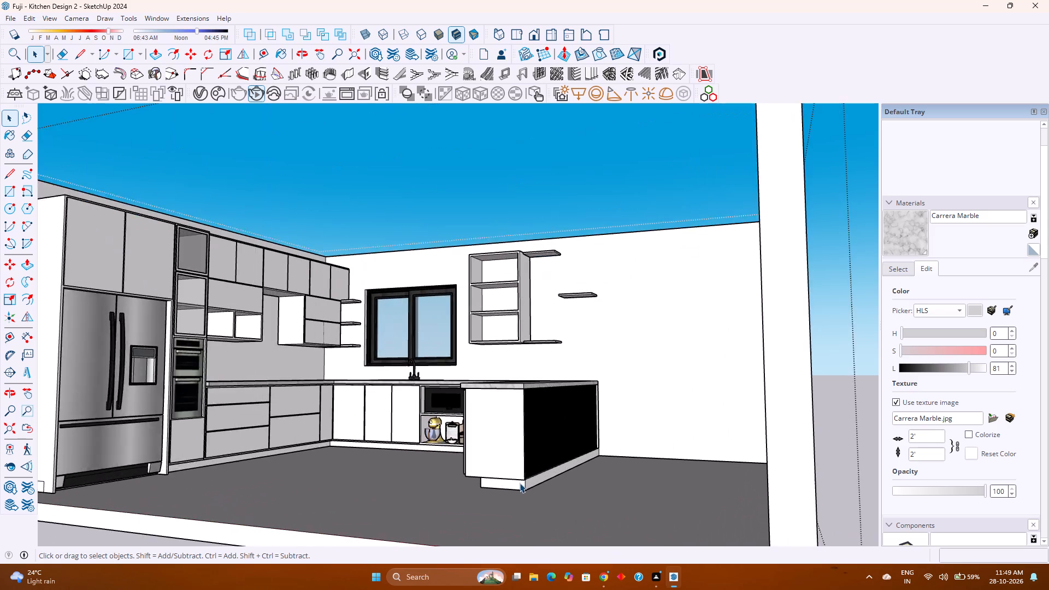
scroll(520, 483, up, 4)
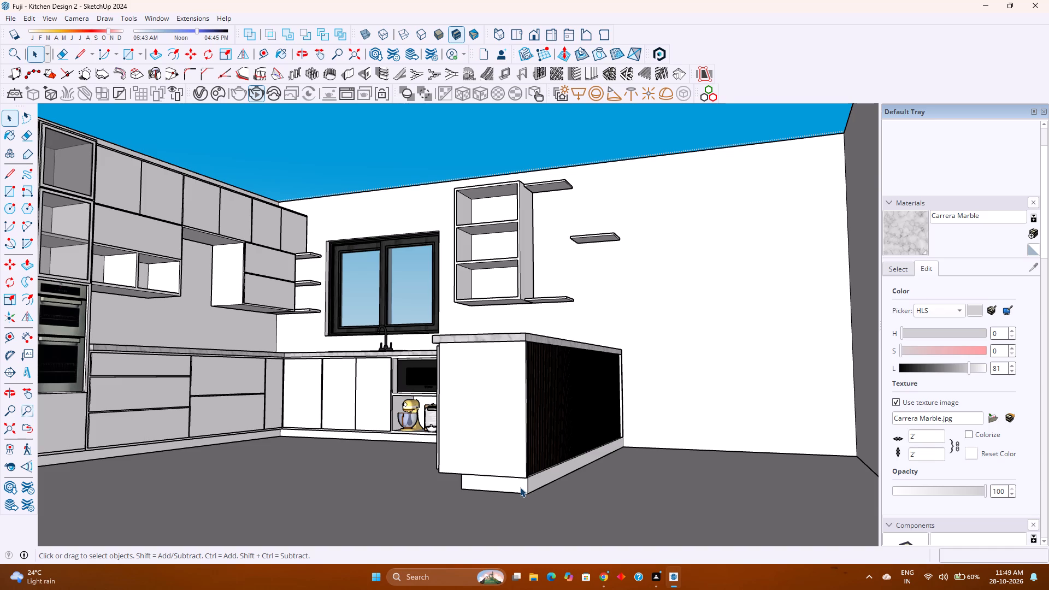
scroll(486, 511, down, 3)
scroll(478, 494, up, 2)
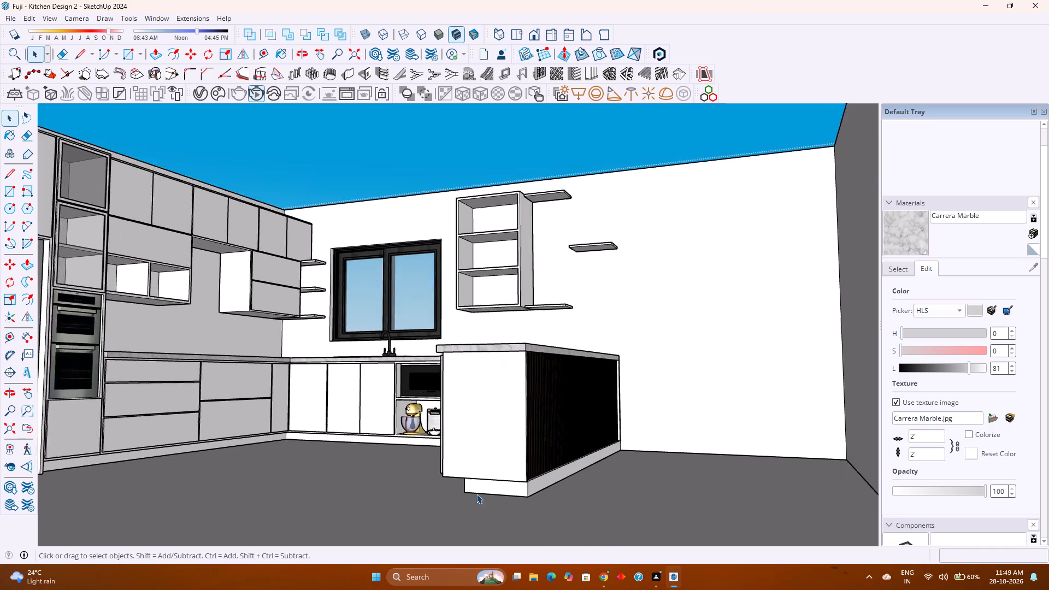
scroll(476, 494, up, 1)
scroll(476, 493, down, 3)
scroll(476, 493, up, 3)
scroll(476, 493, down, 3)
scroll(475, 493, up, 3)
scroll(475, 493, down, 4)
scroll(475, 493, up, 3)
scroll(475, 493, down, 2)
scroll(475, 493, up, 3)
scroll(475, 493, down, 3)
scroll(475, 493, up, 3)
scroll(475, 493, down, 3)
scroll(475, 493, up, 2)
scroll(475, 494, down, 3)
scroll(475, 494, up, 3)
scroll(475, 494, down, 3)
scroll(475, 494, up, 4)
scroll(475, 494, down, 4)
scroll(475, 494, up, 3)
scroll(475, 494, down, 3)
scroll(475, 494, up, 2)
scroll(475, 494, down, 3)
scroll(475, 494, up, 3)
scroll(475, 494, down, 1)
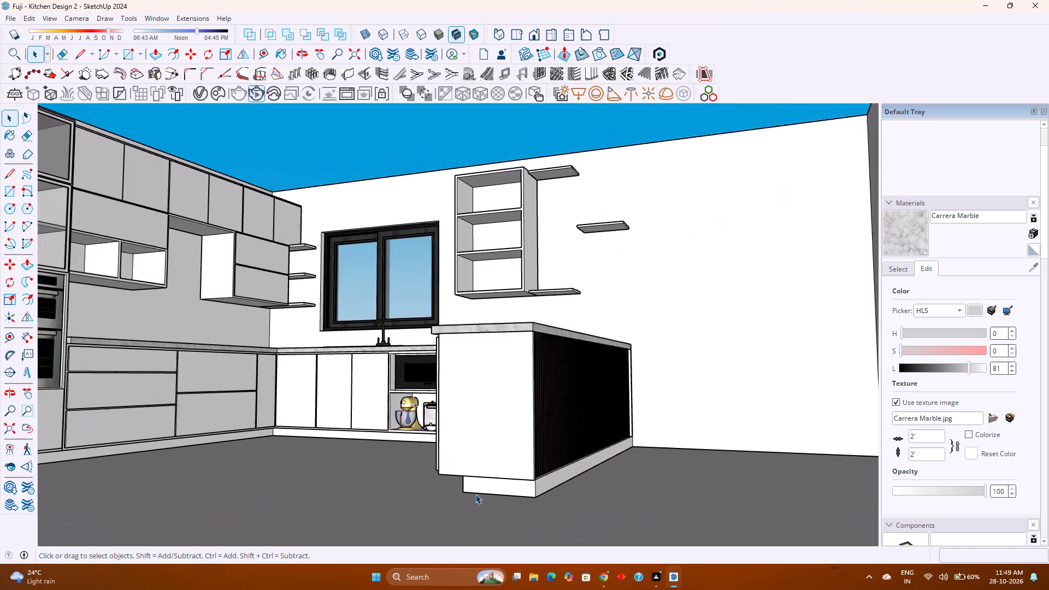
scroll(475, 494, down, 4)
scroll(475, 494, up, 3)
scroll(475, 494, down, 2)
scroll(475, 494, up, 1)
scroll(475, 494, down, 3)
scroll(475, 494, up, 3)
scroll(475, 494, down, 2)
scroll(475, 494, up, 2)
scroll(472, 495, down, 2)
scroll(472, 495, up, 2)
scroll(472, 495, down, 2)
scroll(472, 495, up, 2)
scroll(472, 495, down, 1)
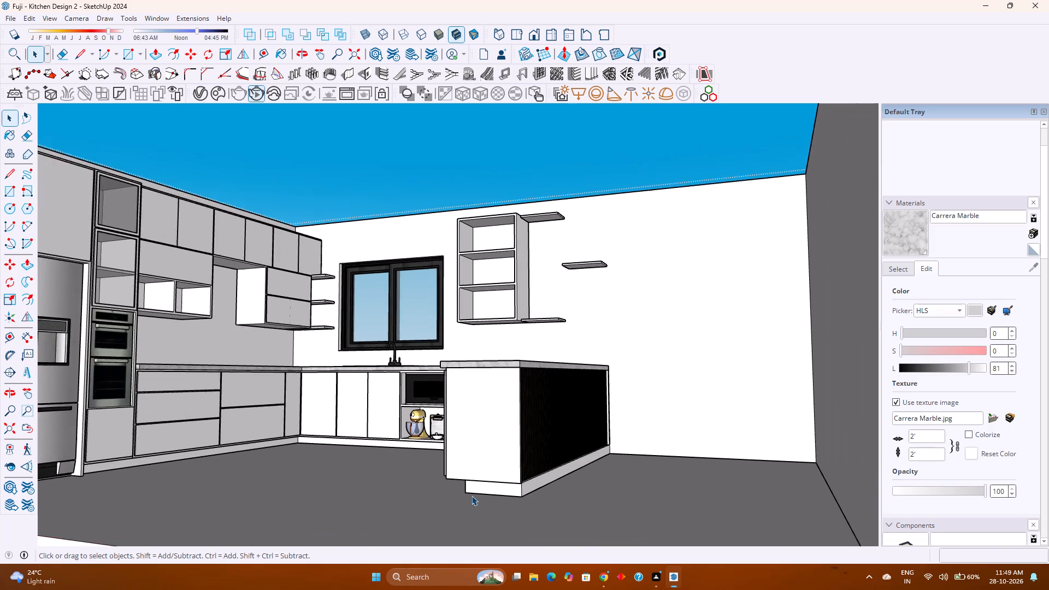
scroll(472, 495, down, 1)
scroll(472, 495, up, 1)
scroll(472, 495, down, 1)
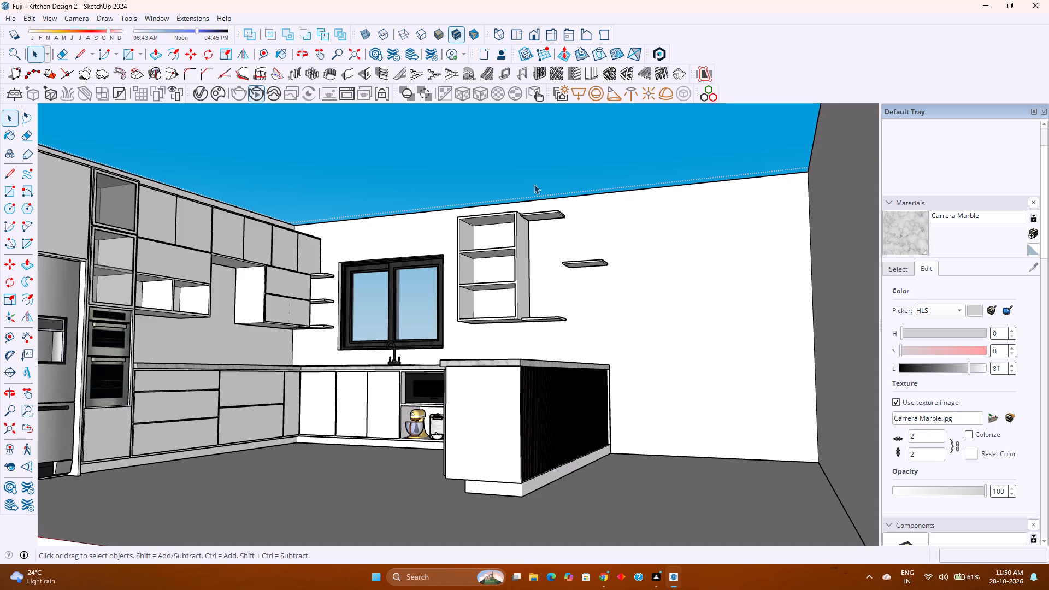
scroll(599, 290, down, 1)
Move the detached middle floating shelf 11" along the window wall toward the open shelving unit.
middle_drag(599, 291, 620, 410)
scroll(613, 405, up, 3)
middle_drag(540, 323, 614, 338)
middle_click(614, 338)
scroll(610, 232, up, 4)
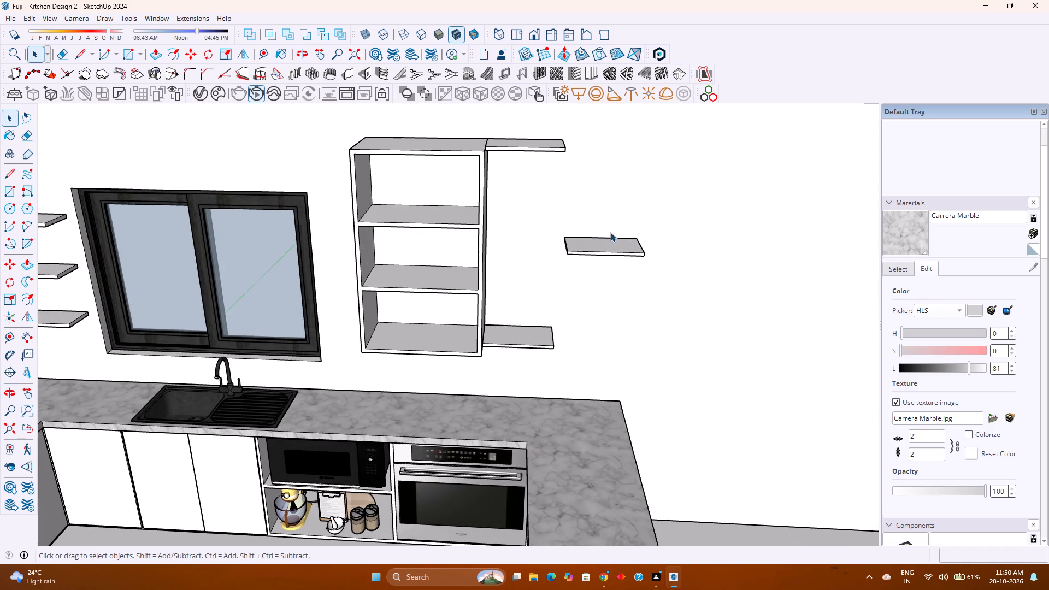
double_click(602, 250)
scroll(602, 250, up, 3)
double_click(602, 250)
click(602, 250)
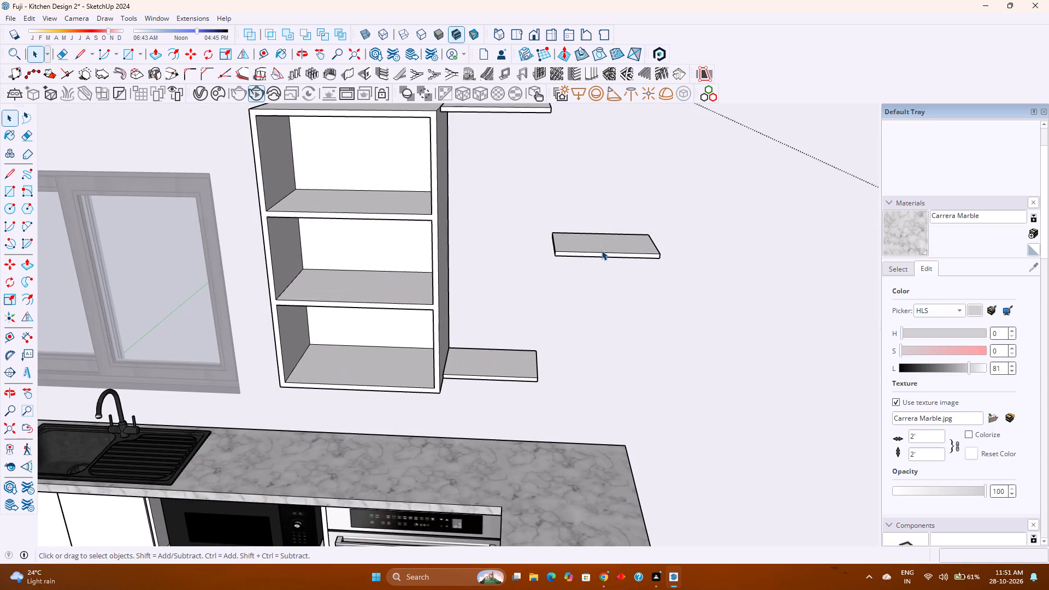
click(602, 250)
click(602, 250)
key(m)
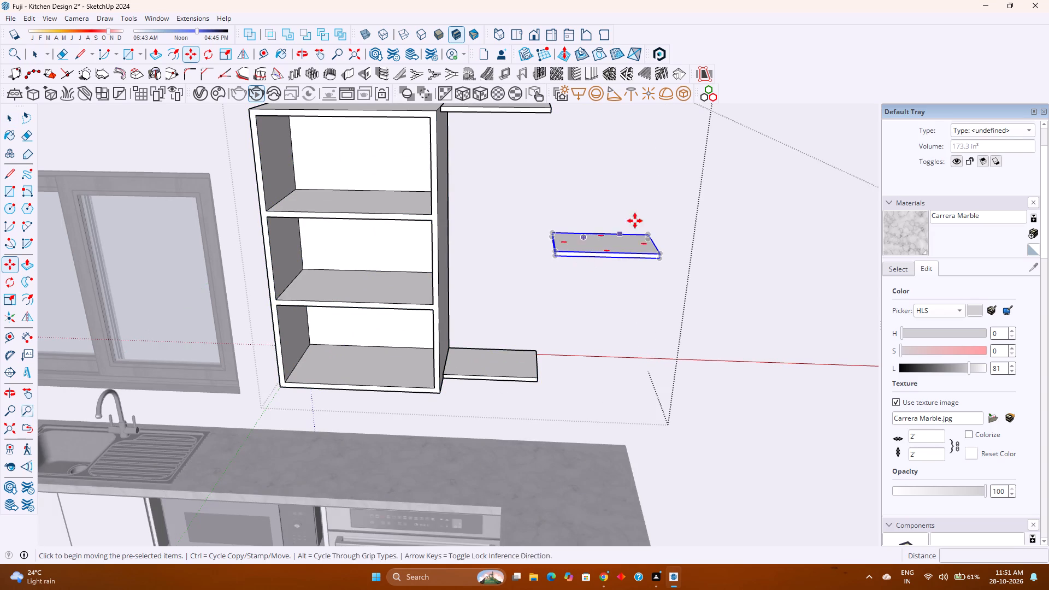
click(650, 230)
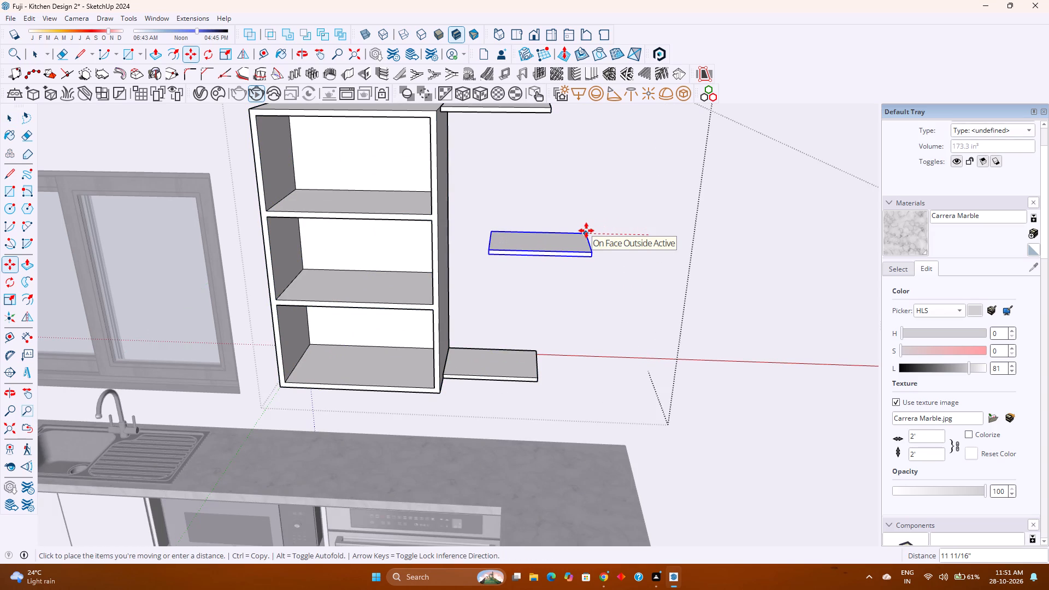
text(11)
key(Return)
key(space)
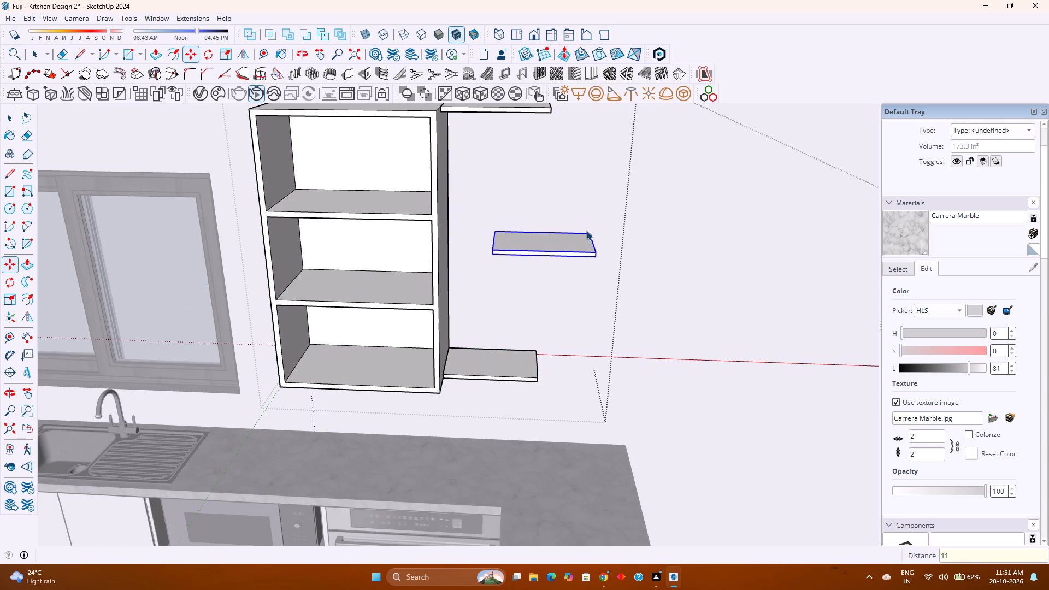
key(Escape)
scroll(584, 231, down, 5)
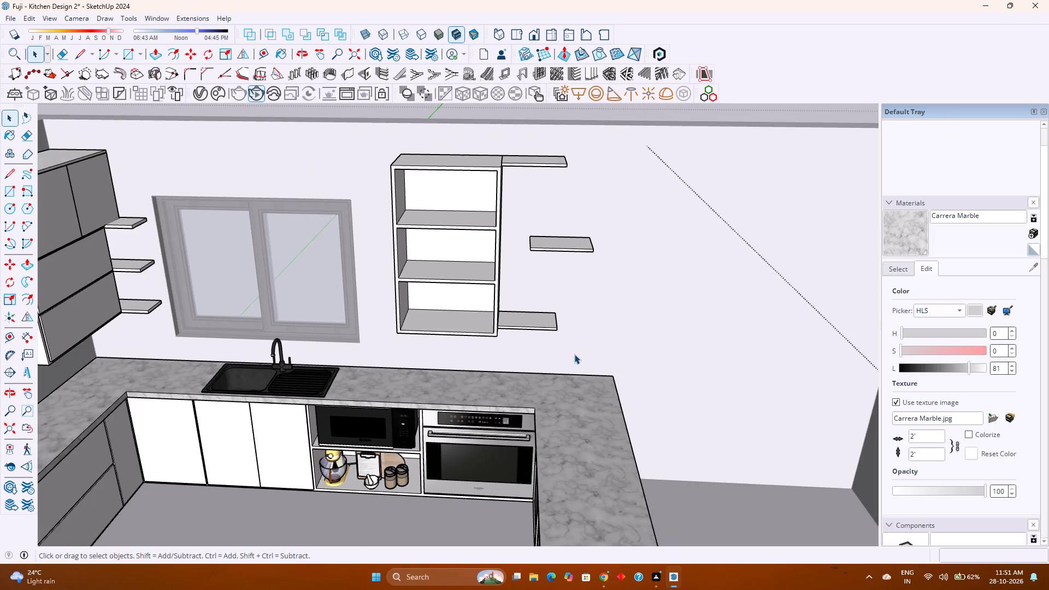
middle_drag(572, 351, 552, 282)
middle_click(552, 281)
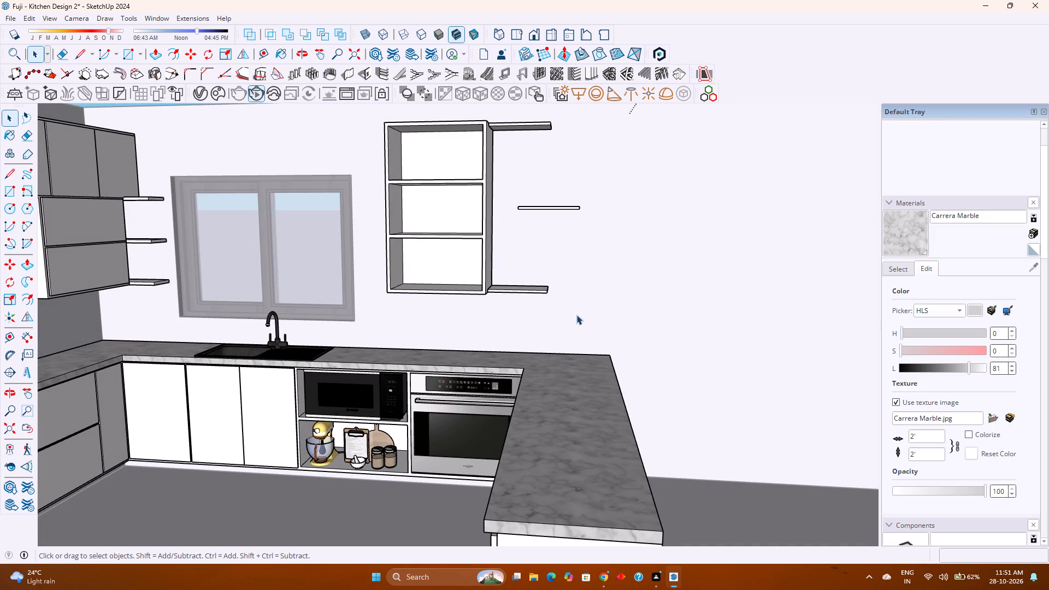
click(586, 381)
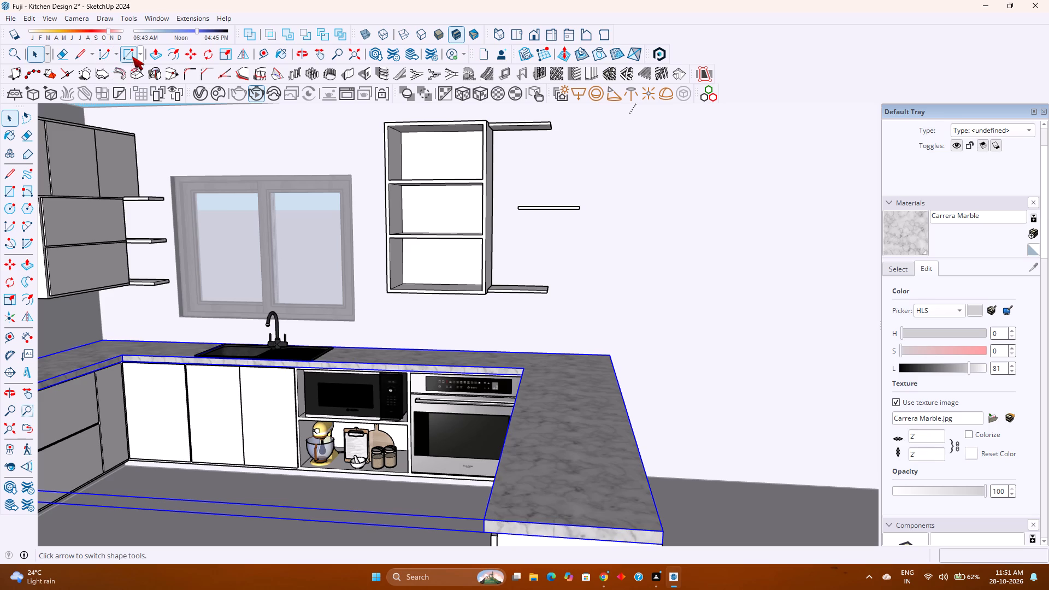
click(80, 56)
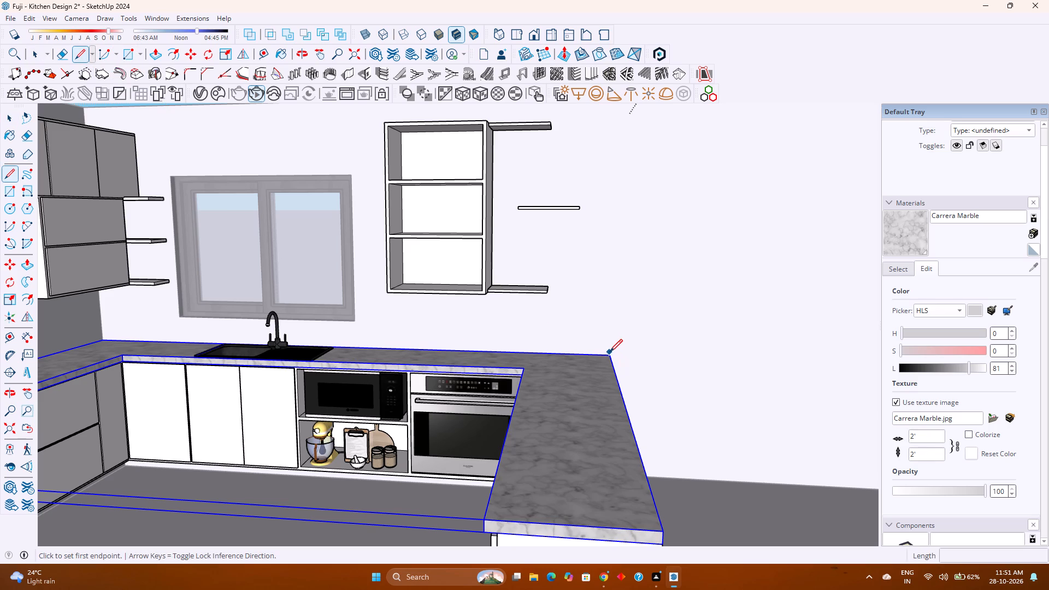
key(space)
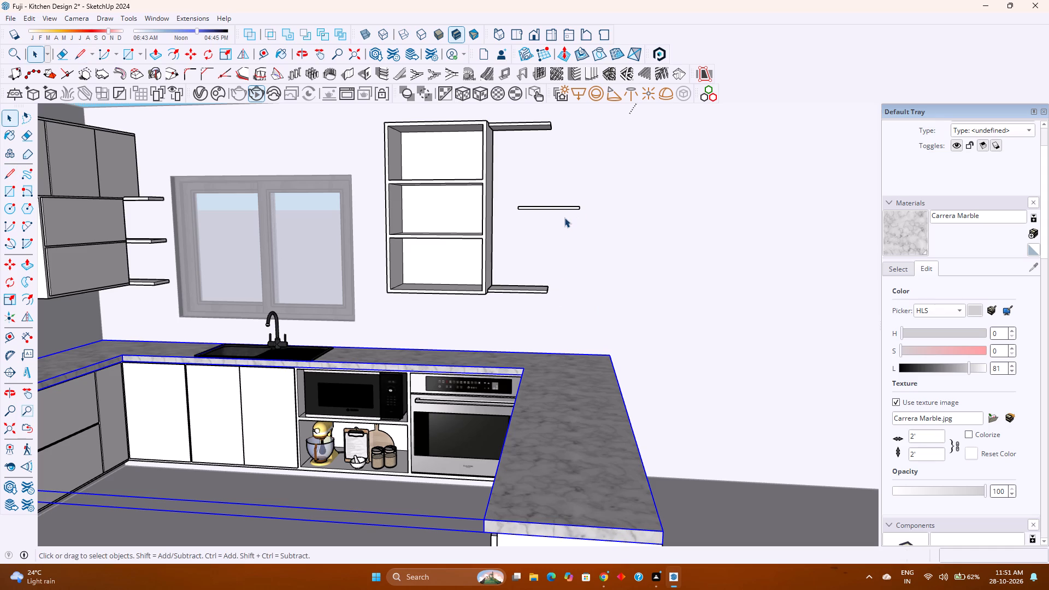
Move the middle floating shelf a further 9" along the wall so its end meets the open unit's side panel.
click(565, 208)
scroll(565, 208, up, 2)
double_click(565, 208)
scroll(565, 208, up, 3)
click(565, 208)
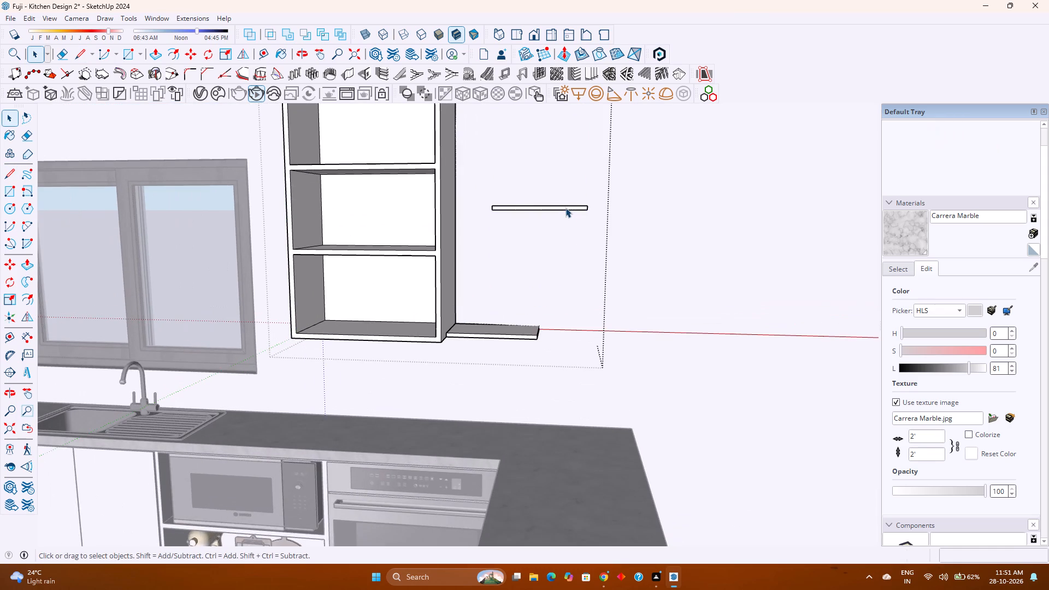
scroll(565, 208, up, 1)
key(m)
middle_drag(555, 214, 570, 282)
middle_click(570, 282)
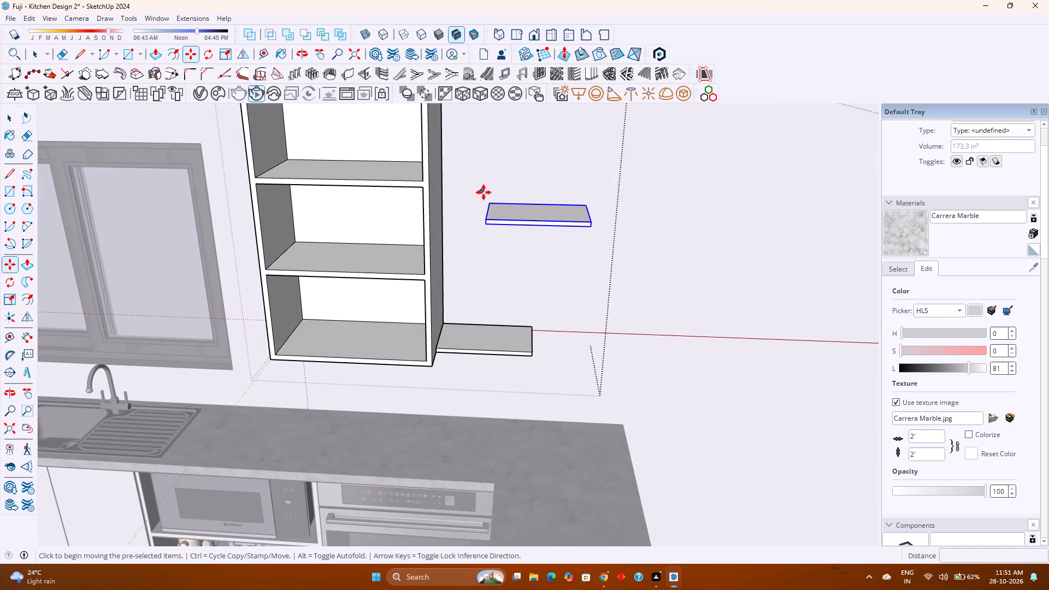
click(490, 200)
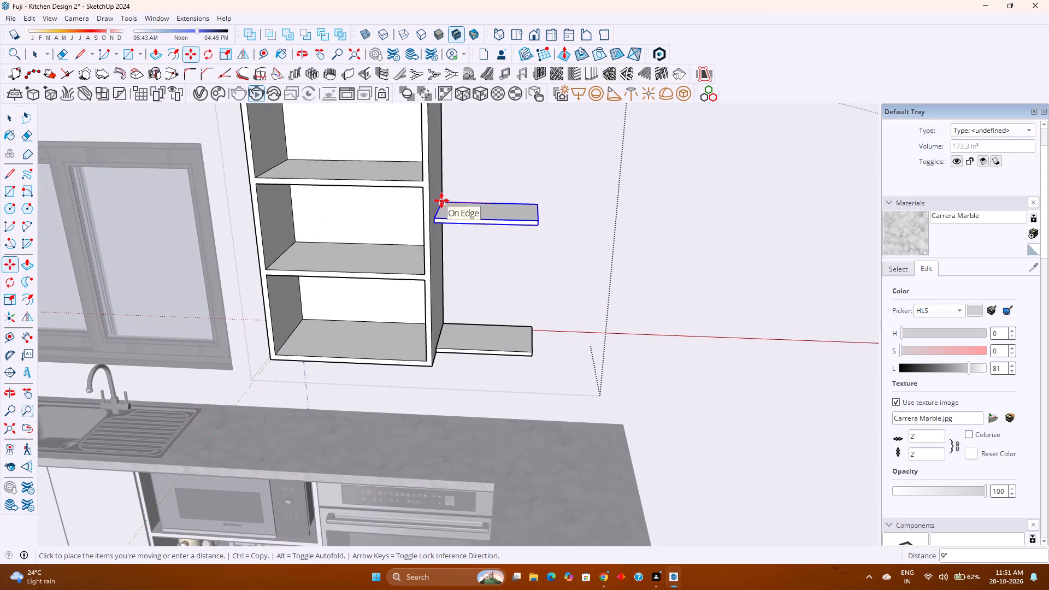
click(441, 200)
key(space)
key(Escape)
Draw a vertical line about 5' 11" high on the window wall from the countertop's peninsula-side corner up to the top floating shelf's level.
scroll(469, 276, down, 3)
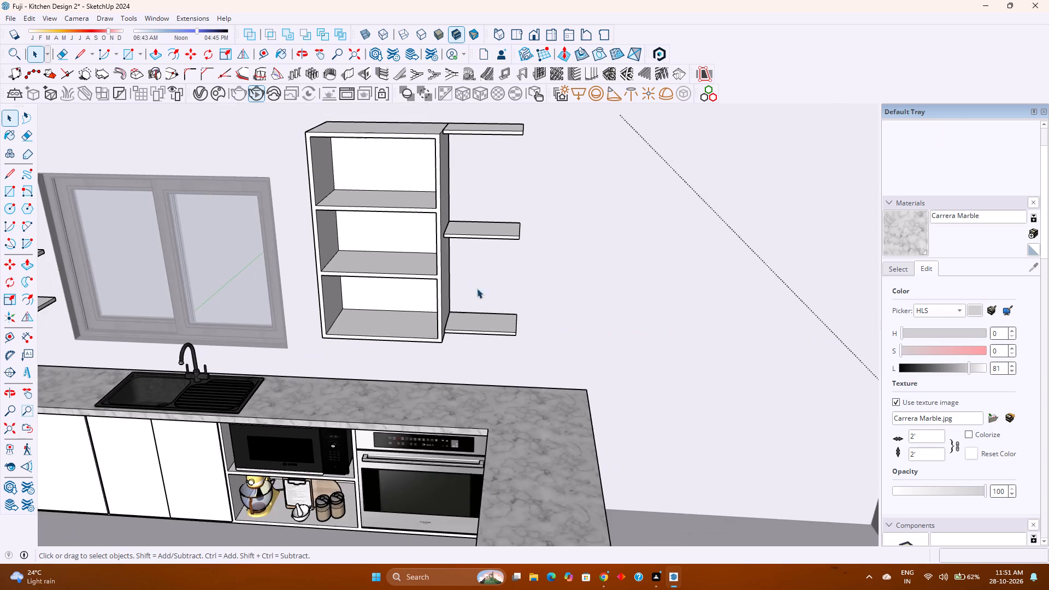
middle_drag(511, 368, 500, 317)
middle_click(500, 316)
scroll(503, 306, down, 3)
middle_drag(492, 363, 485, 340)
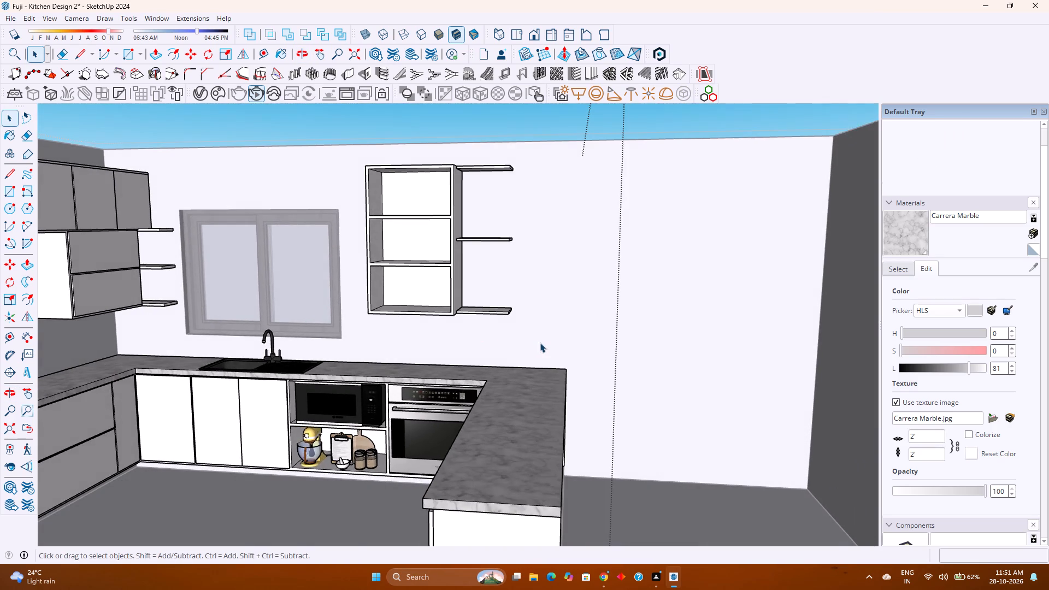
scroll(540, 343, up, 4)
scroll(541, 343, down, 3)
middle_drag(543, 351, 610, 344)
middle_drag(571, 358, 530, 365)
middle_click(530, 365)
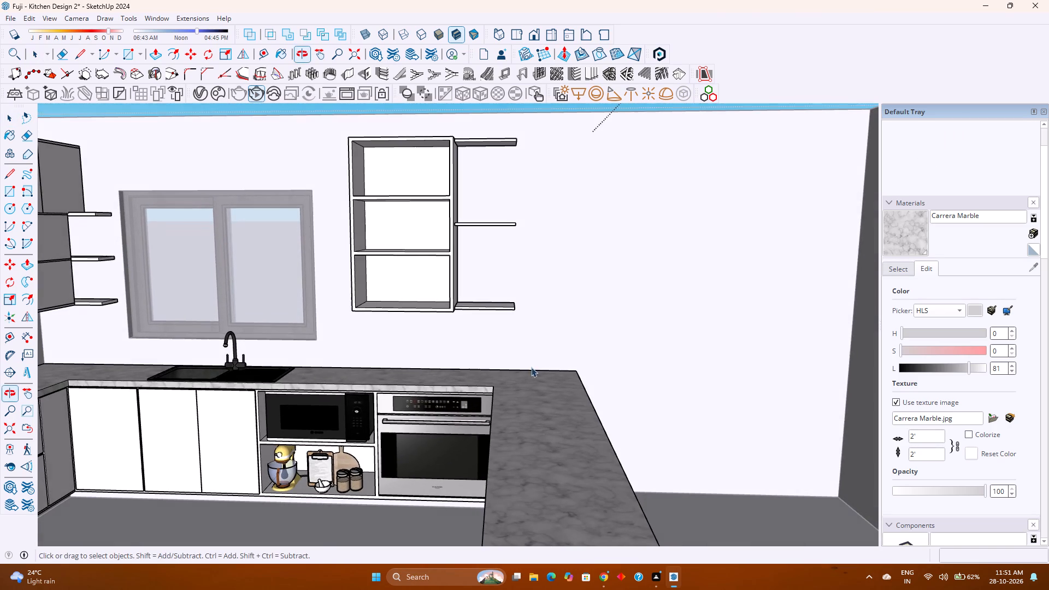
click(538, 392)
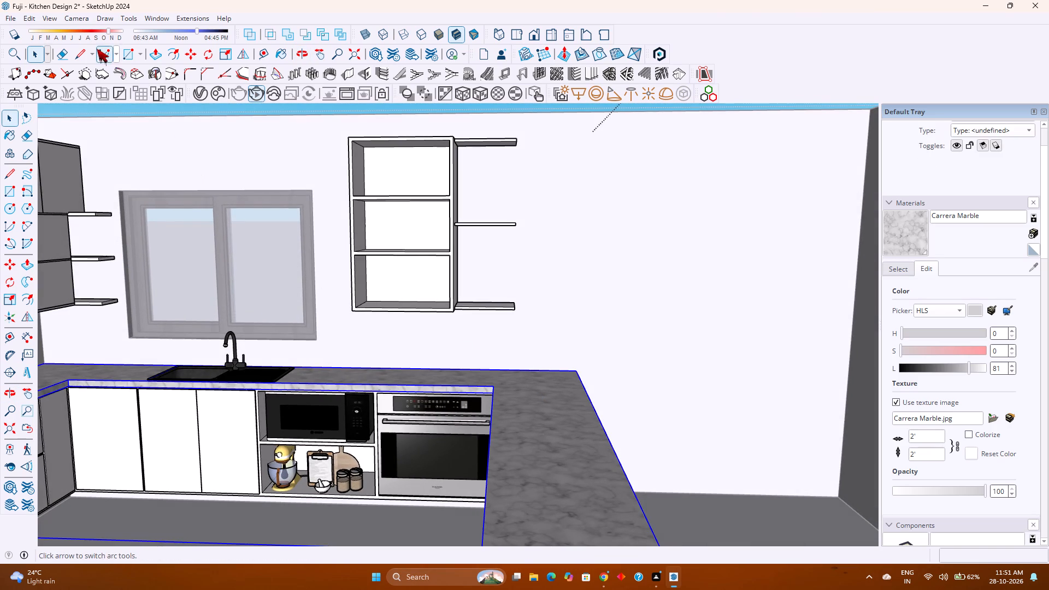
click(80, 54)
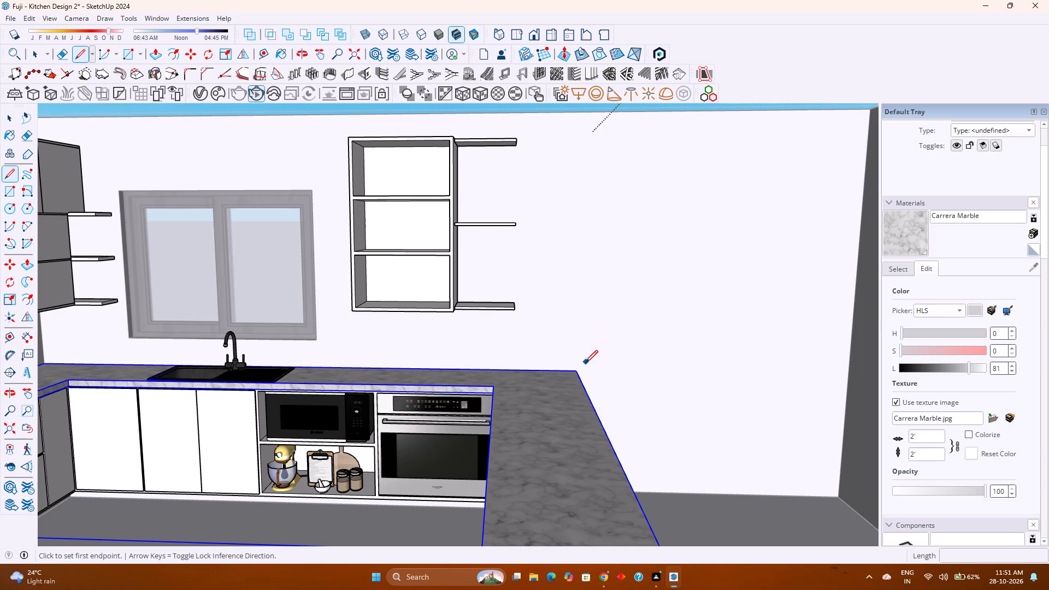
click(577, 369)
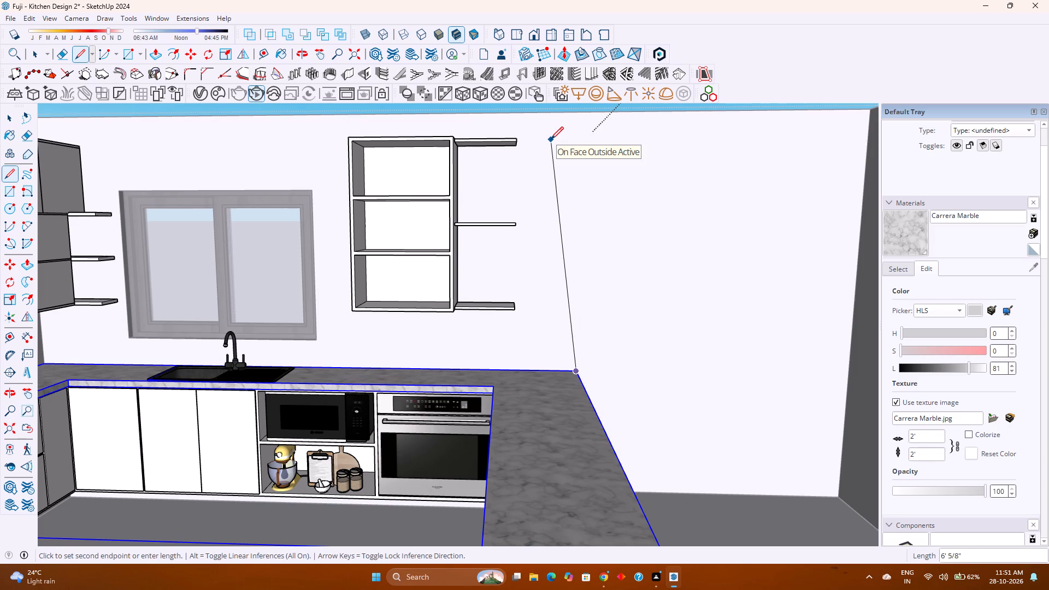
key(Up)
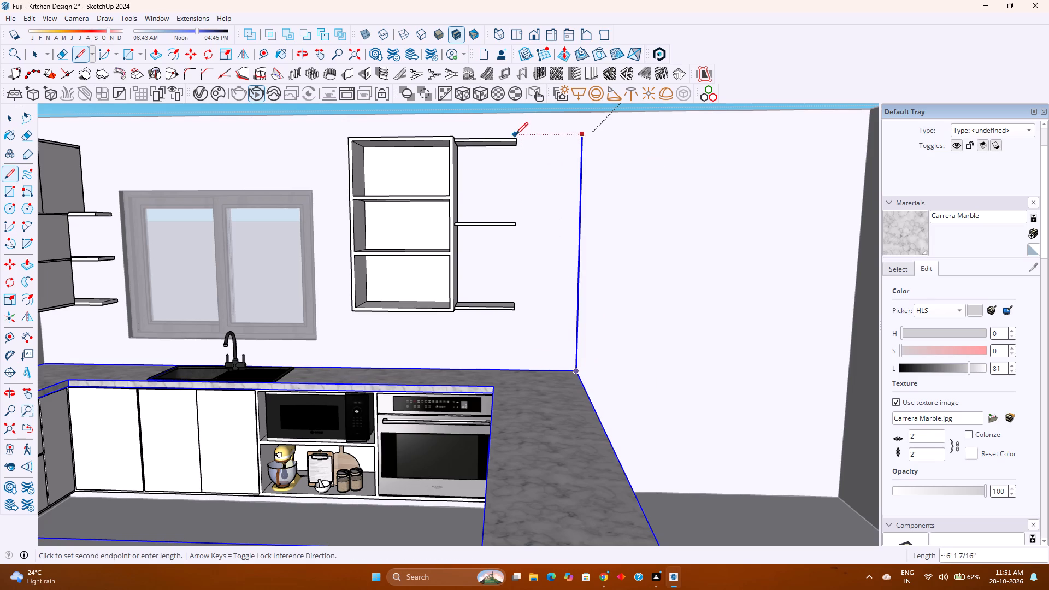
click(517, 137)
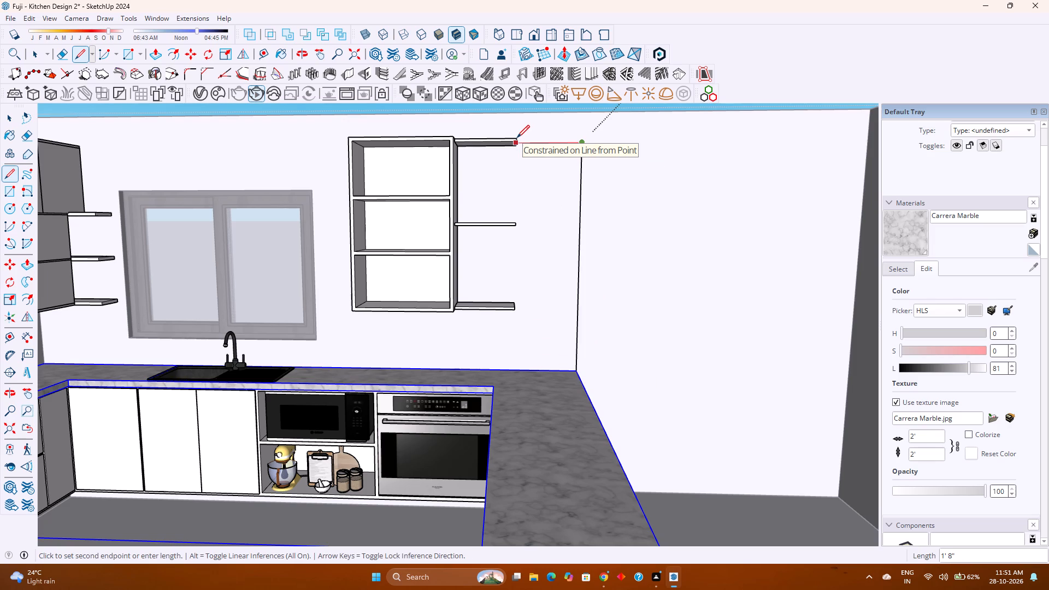
Close a strip 1" wide with a top edge toward the shelves, a vertical edge down to the countertop and a bottom edge.
key(Right)
key(1)
key(Return)
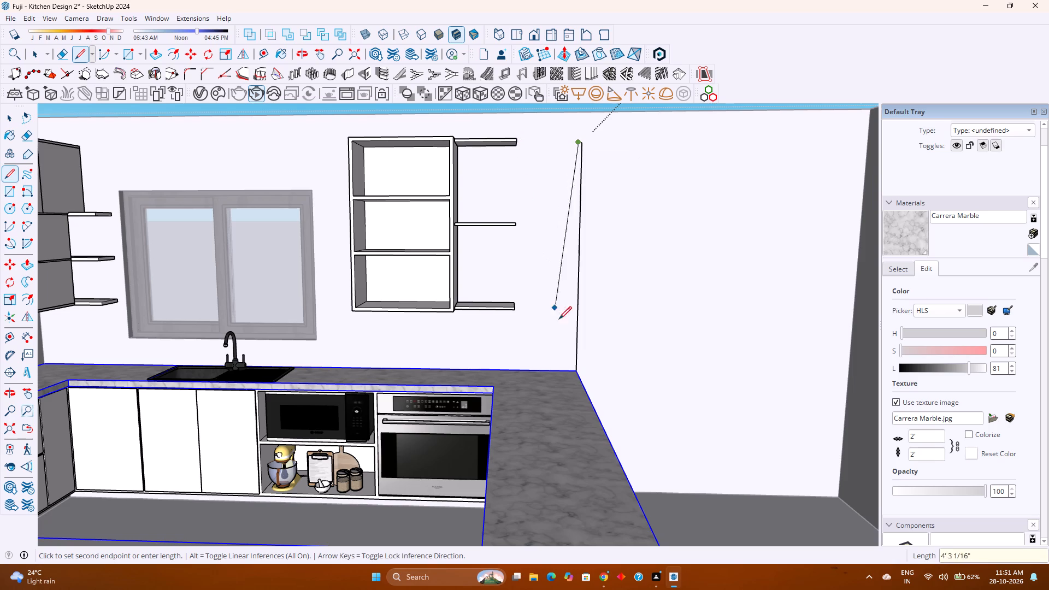
key(Up)
scroll(570, 368, up, 3)
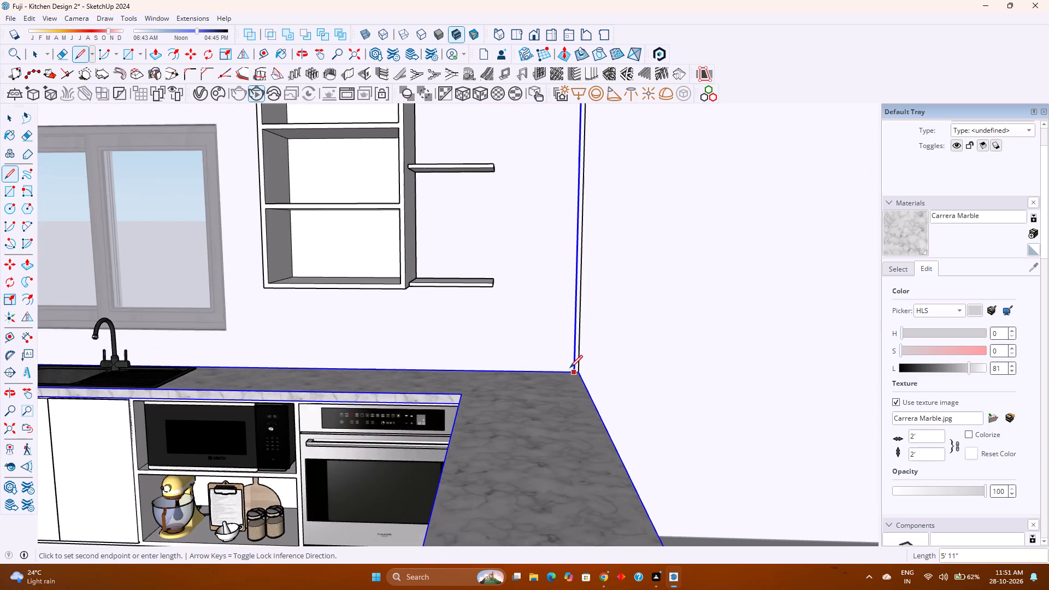
scroll(570, 368, up, 7)
click(580, 374)
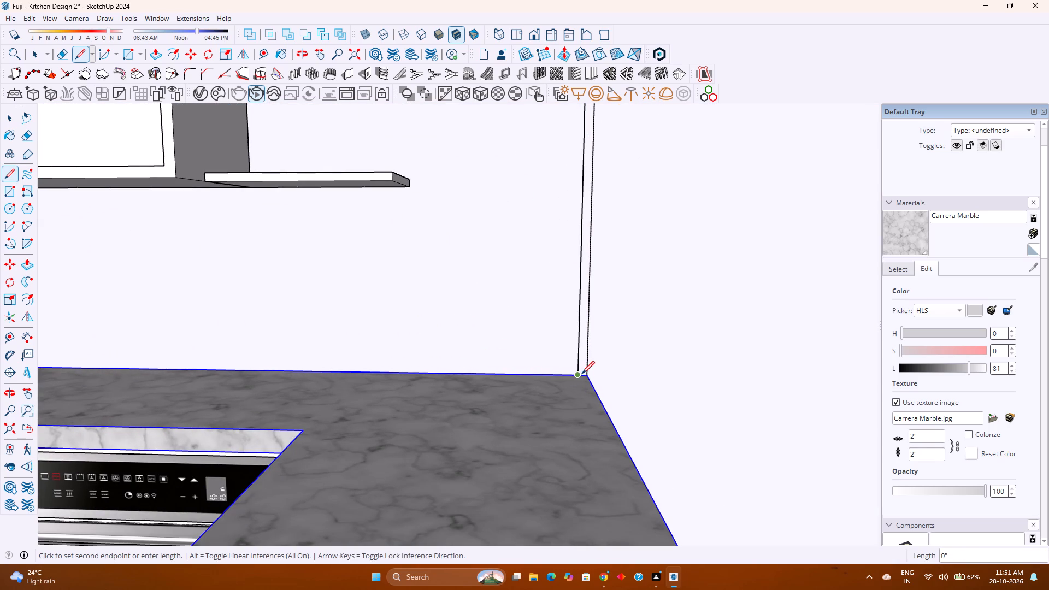
click(587, 374)
key(space)
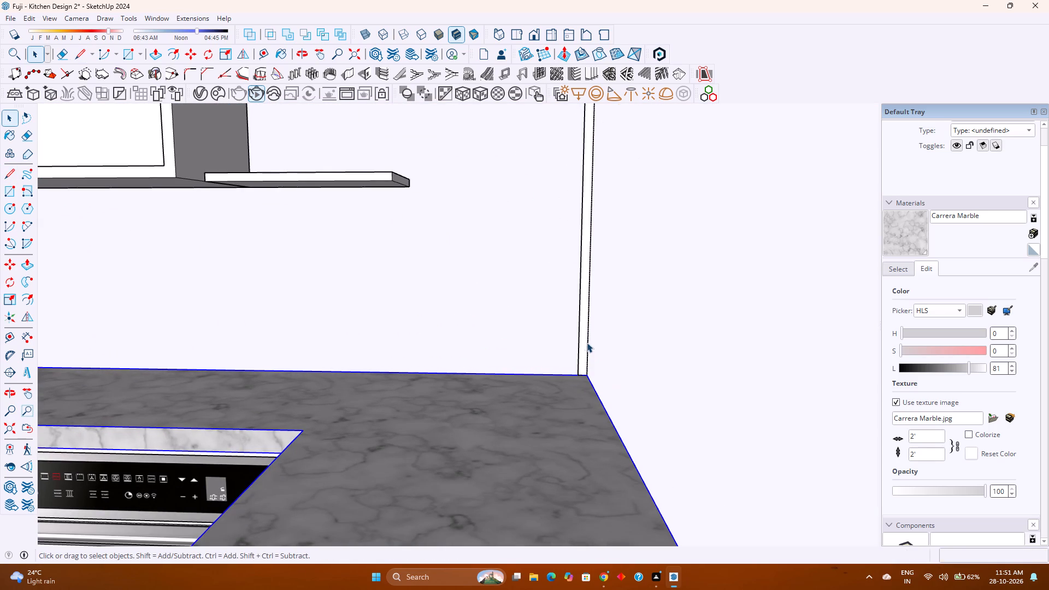
Make the narrow vertical strip's face and edges into a group.
double_click(582, 338)
right_click(582, 338)
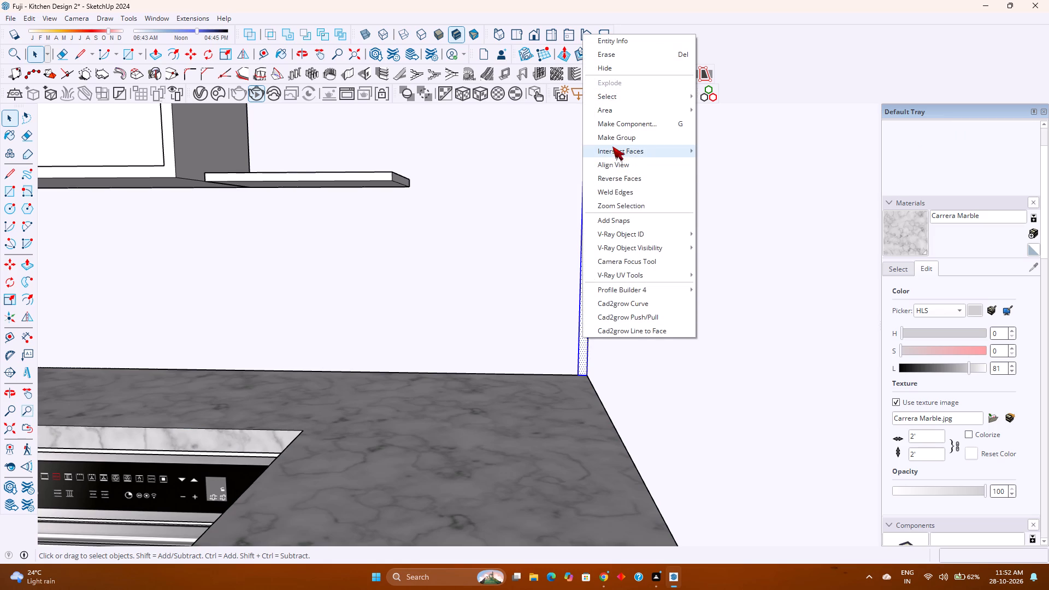
click(616, 140)
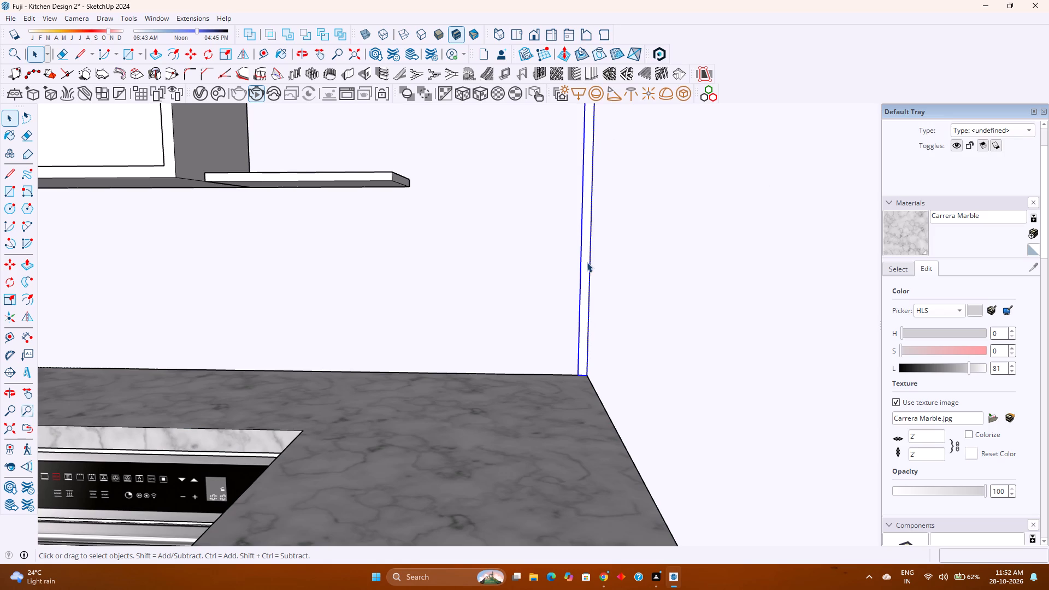
Inside the strip's group, extrude its face 1'6" out from the wall over the countertop.
key(p)
click(587, 262)
scroll(590, 301, down, 4)
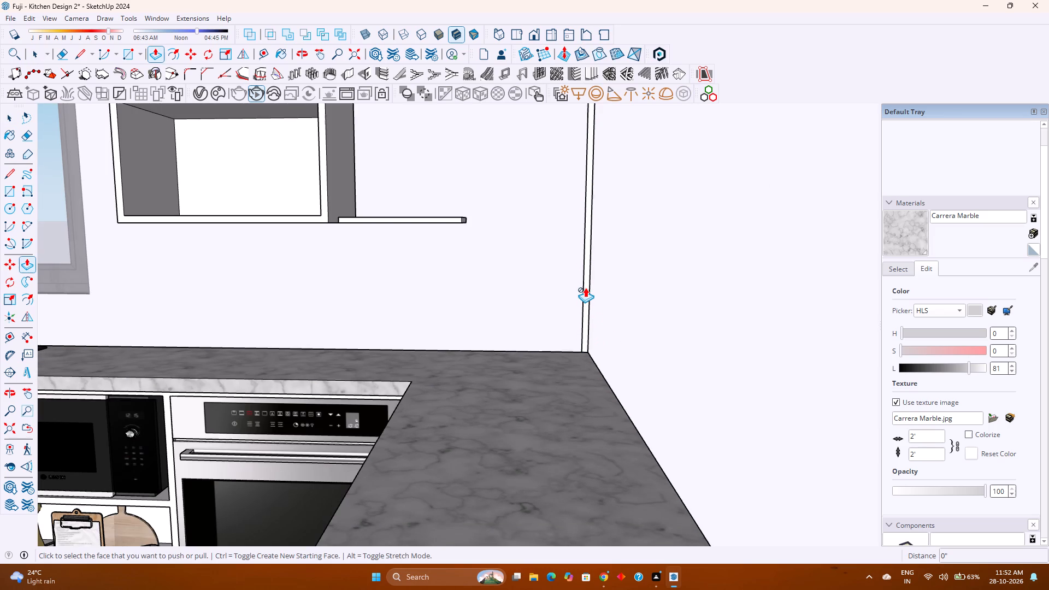
key(space)
double_click(585, 287)
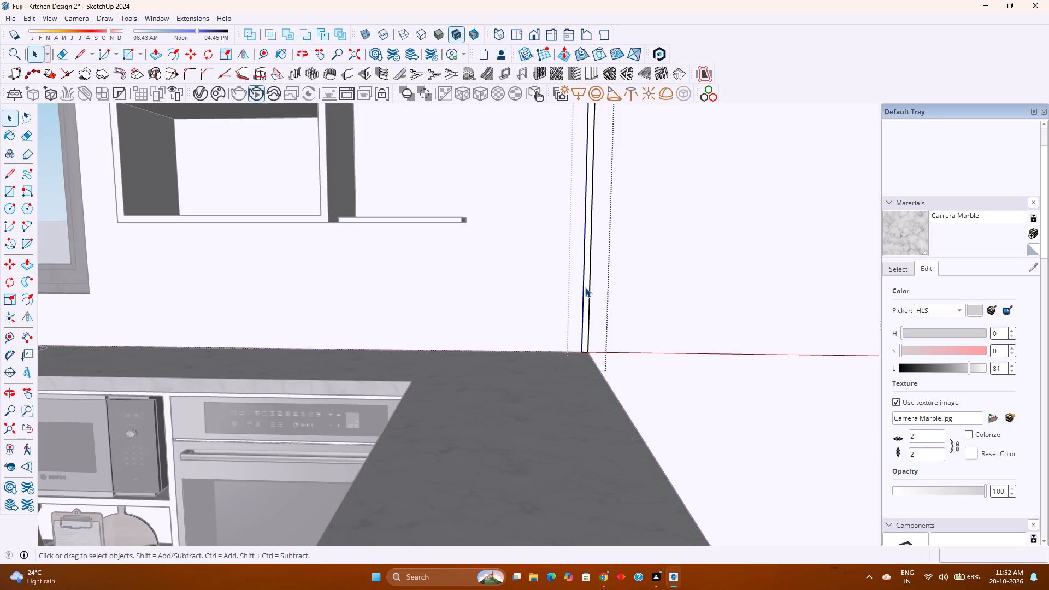
key(p)
click(585, 287)
scroll(606, 345, down, 6)
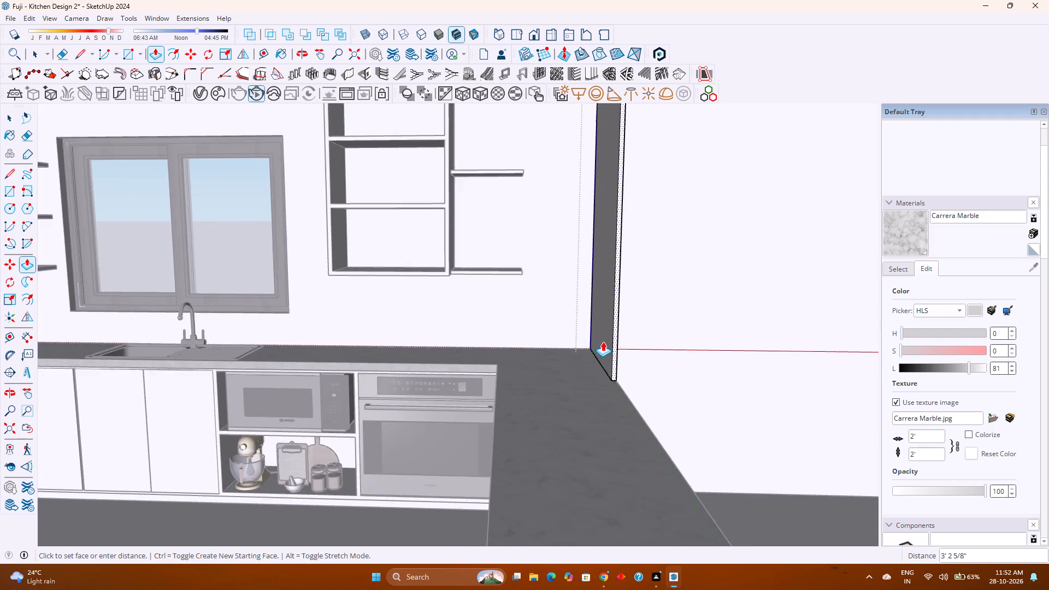
scroll(603, 341, down, 4)
text(1'6")
key(Return)
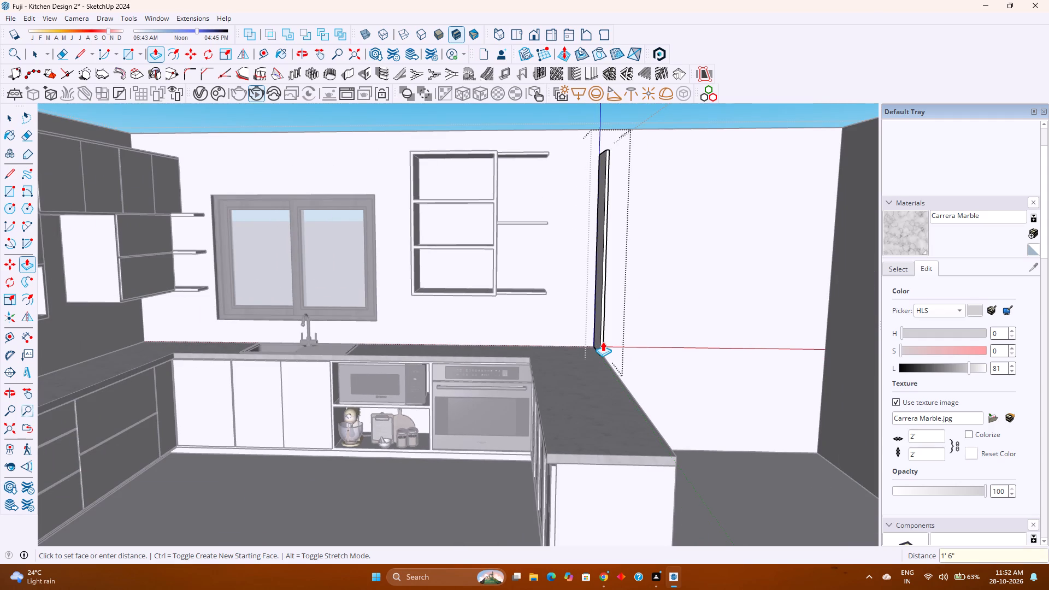
Thicken the upright panel by pulling its large side face 6" toward the open shelving unit.
middle_drag(536, 350, 731, 426)
middle_click(731, 426)
scroll(603, 279, up, 4)
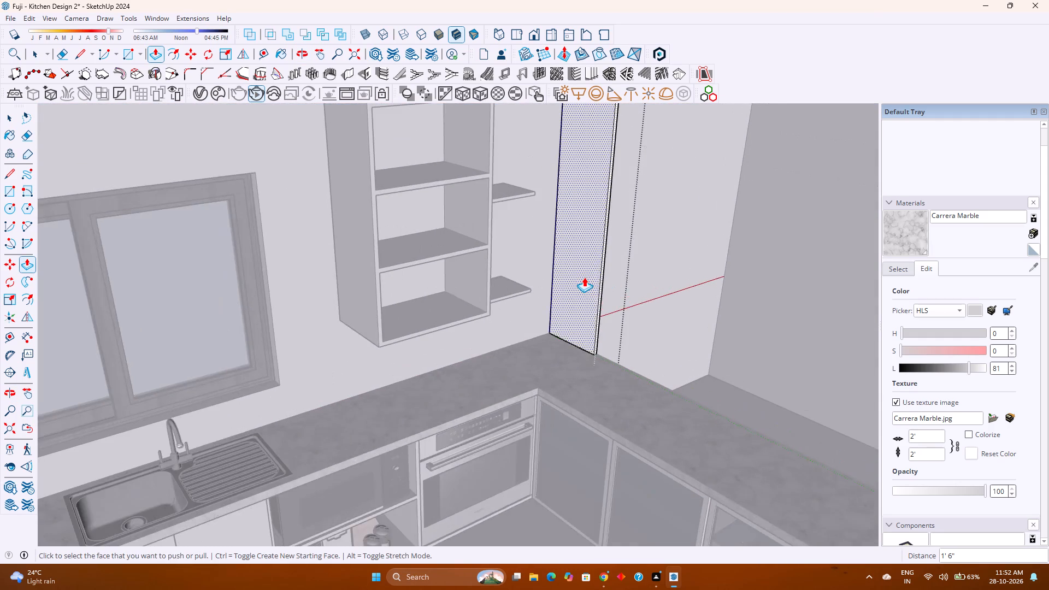
scroll(584, 277, up, 2)
shift+middle_drag(580, 275, 500, 481)
shift+middle_click(500, 481)
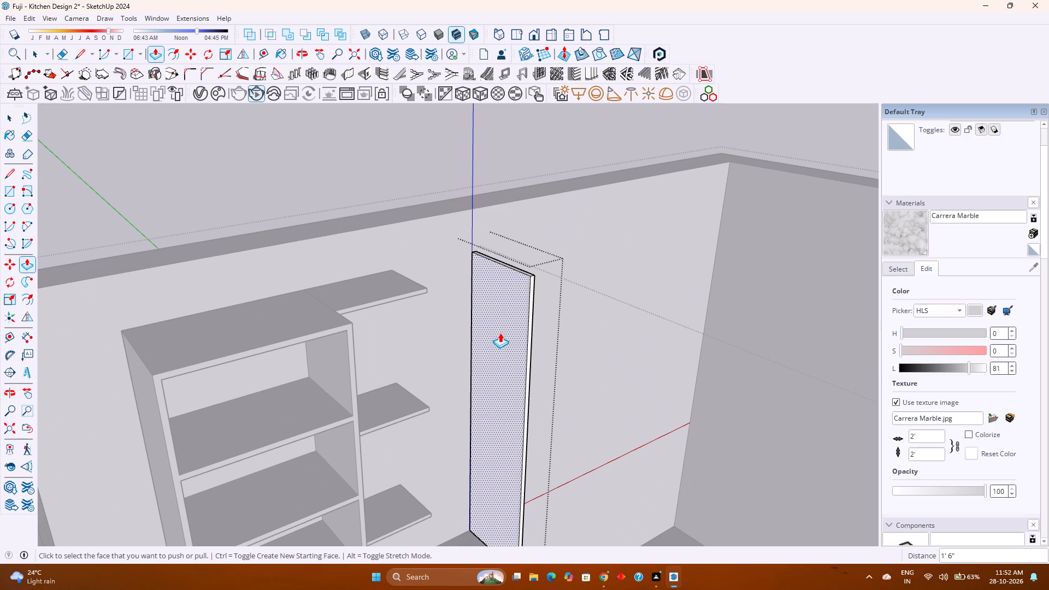
click(506, 327)
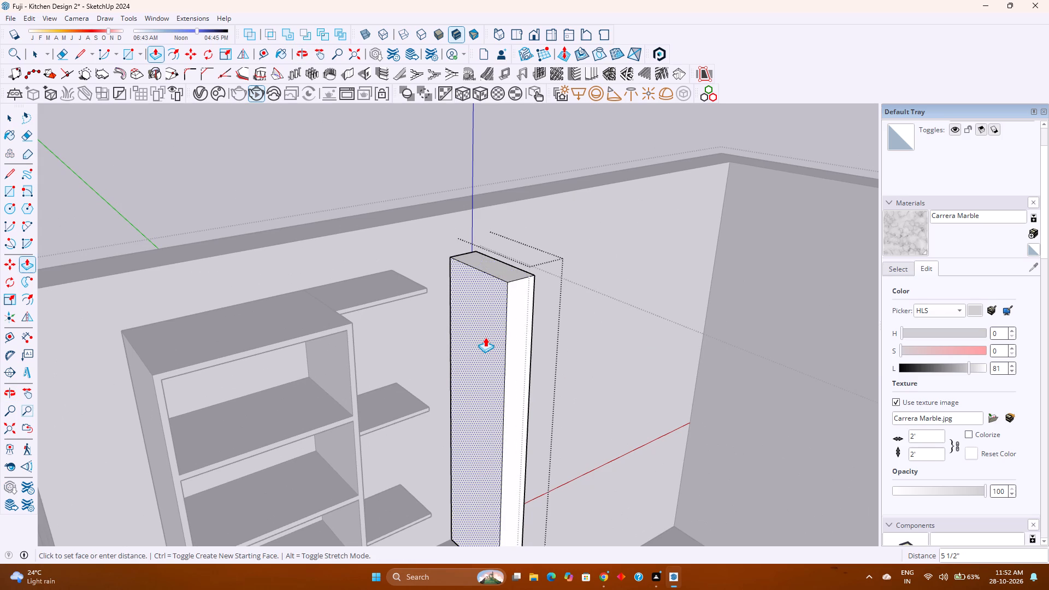
key(6)
key(Return)
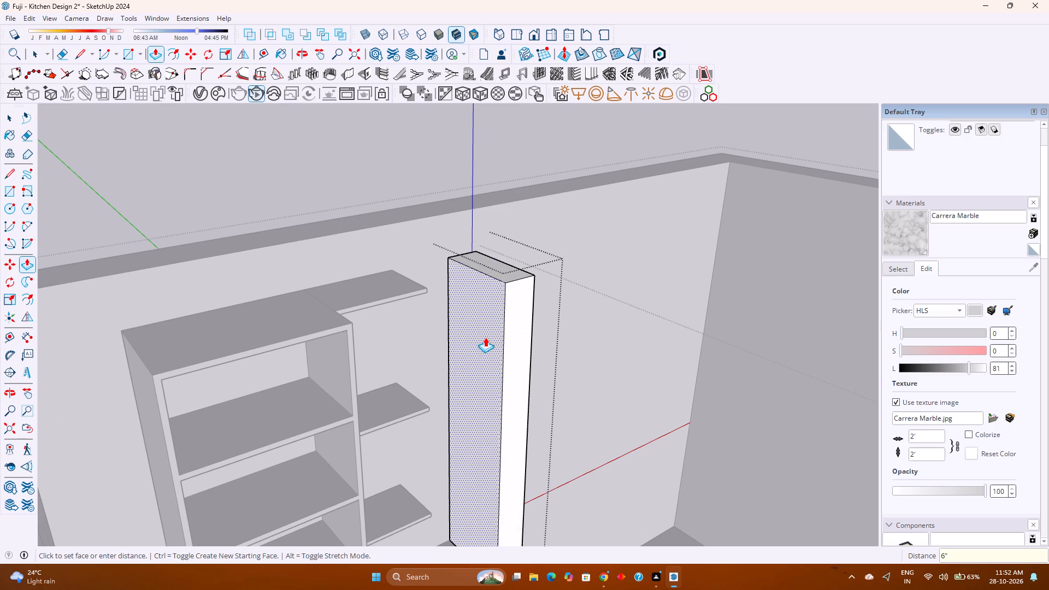
Offset the outline of the upright panel's large side face inward by 1".
key(space)
click(172, 54)
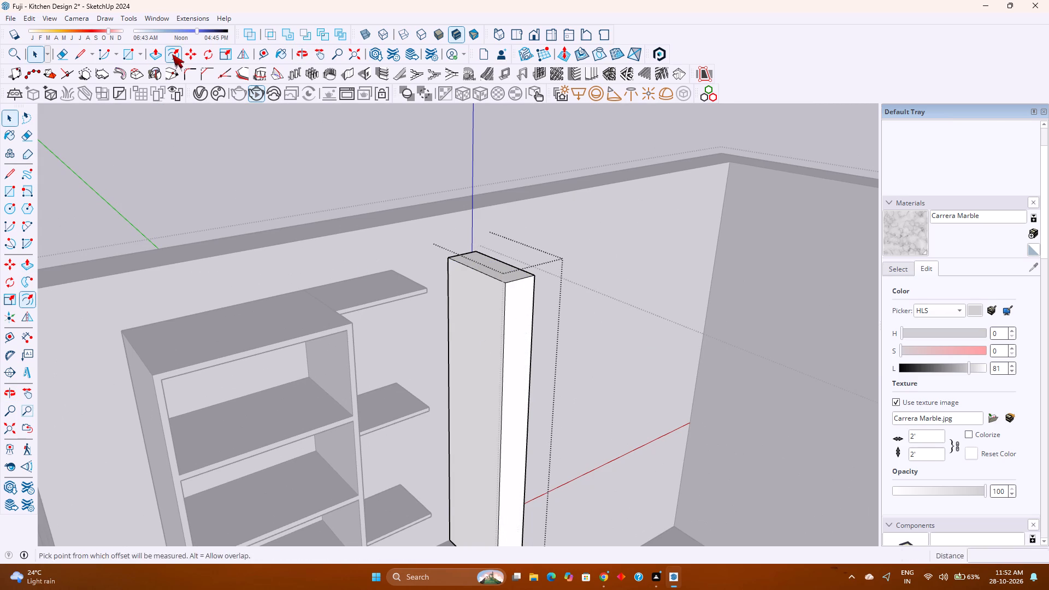
click(470, 272)
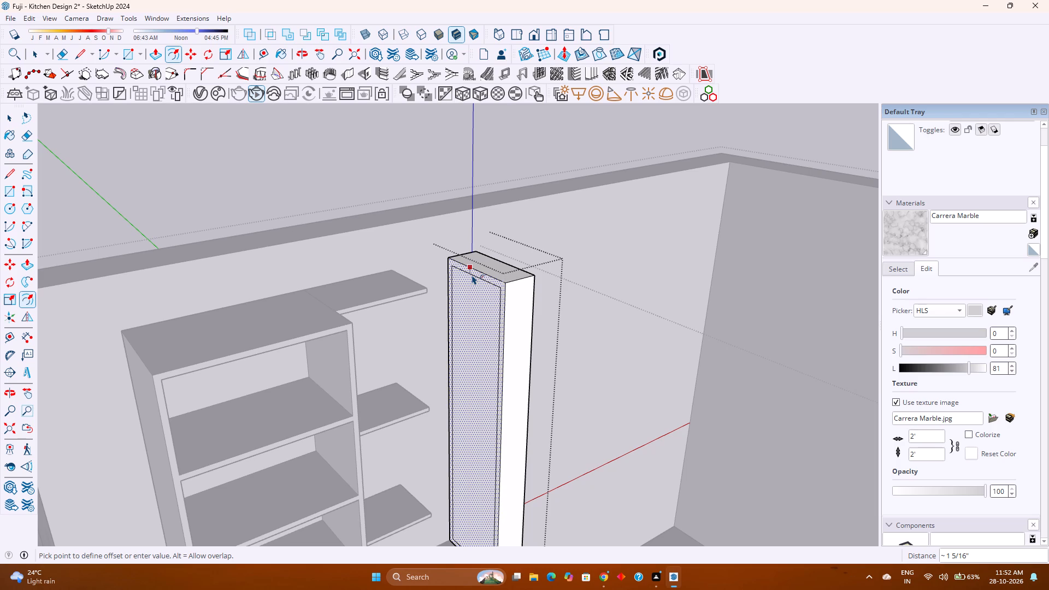
key(1)
key(Return)
key(space)
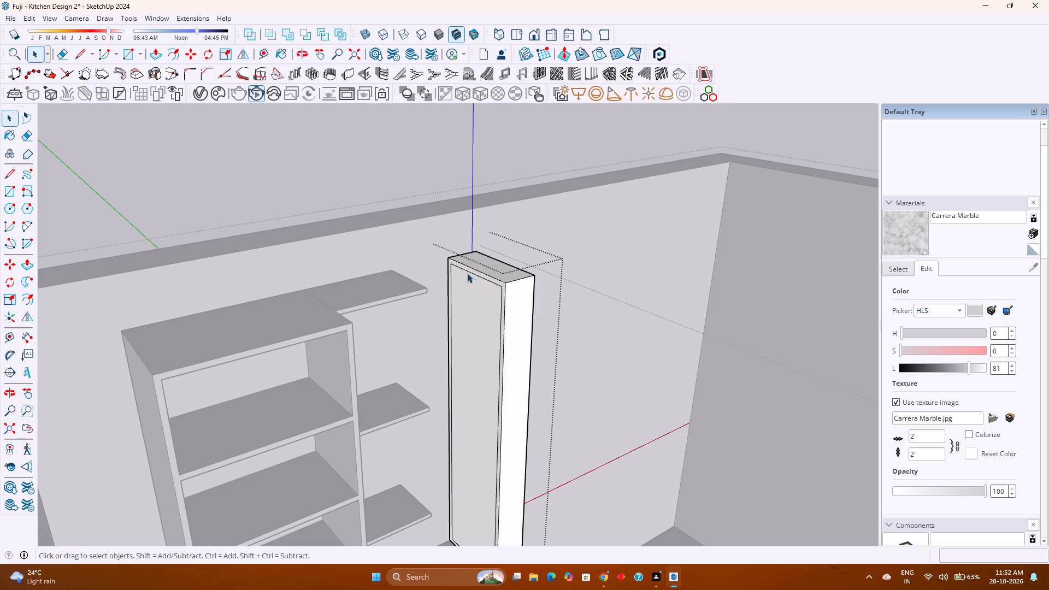
Copy the inset frame's bottom edge straight up onto the frame's top edge.
scroll(451, 345, down, 2)
shift+middle_drag(468, 379, 477, 317)
shift+middle_click(478, 313)
scroll(467, 467, up, 4)
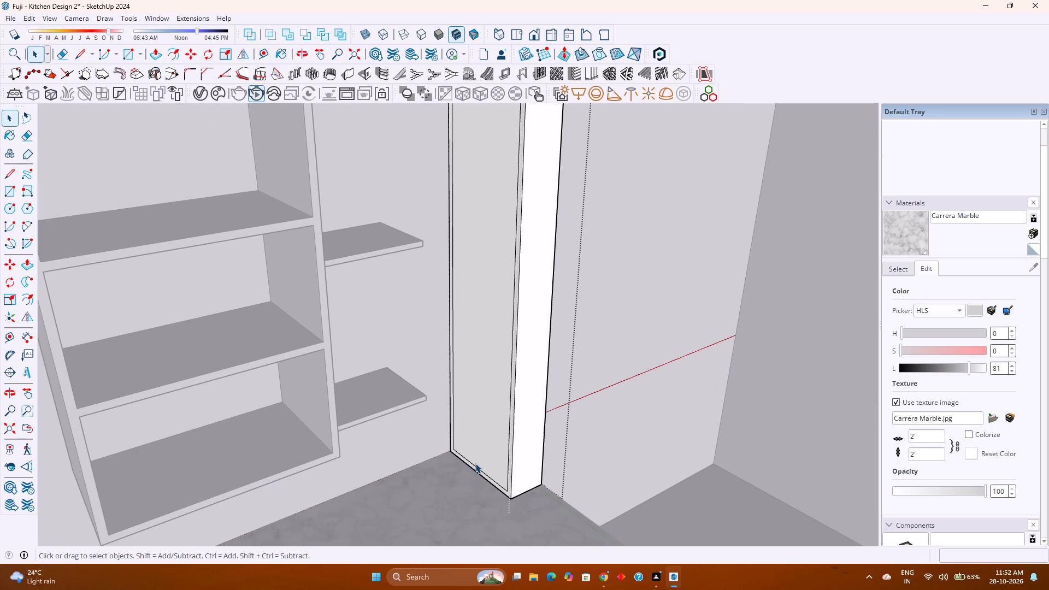
click(477, 467)
key(m)
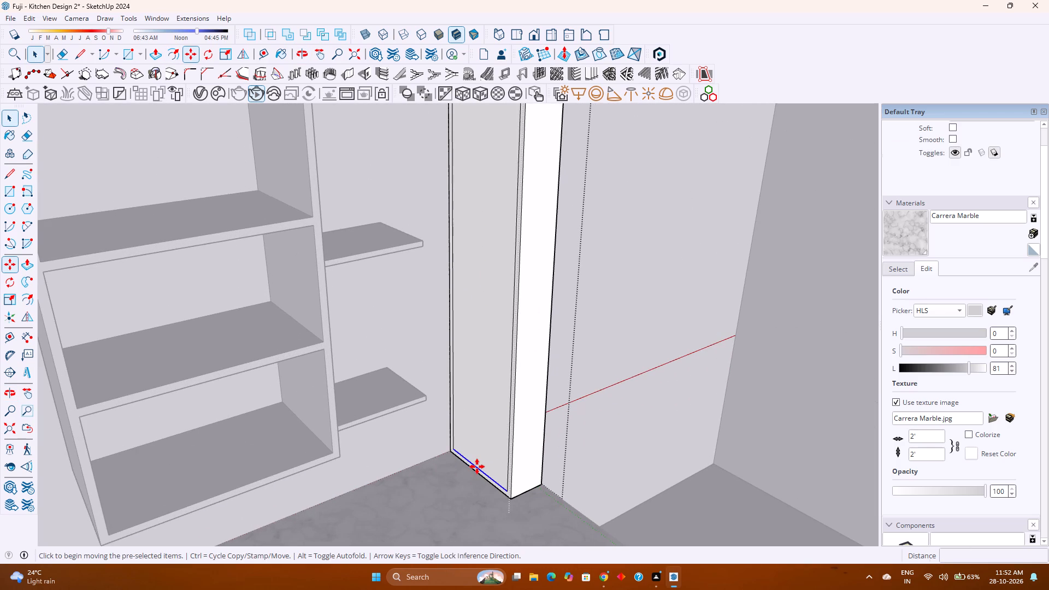
click(477, 467)
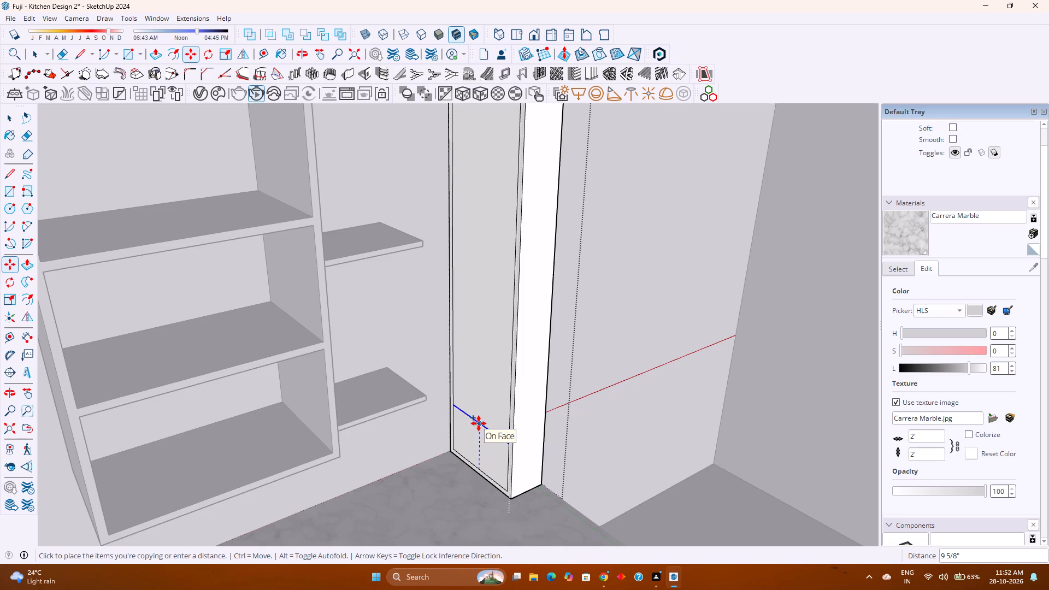
scroll(479, 423, down, 7)
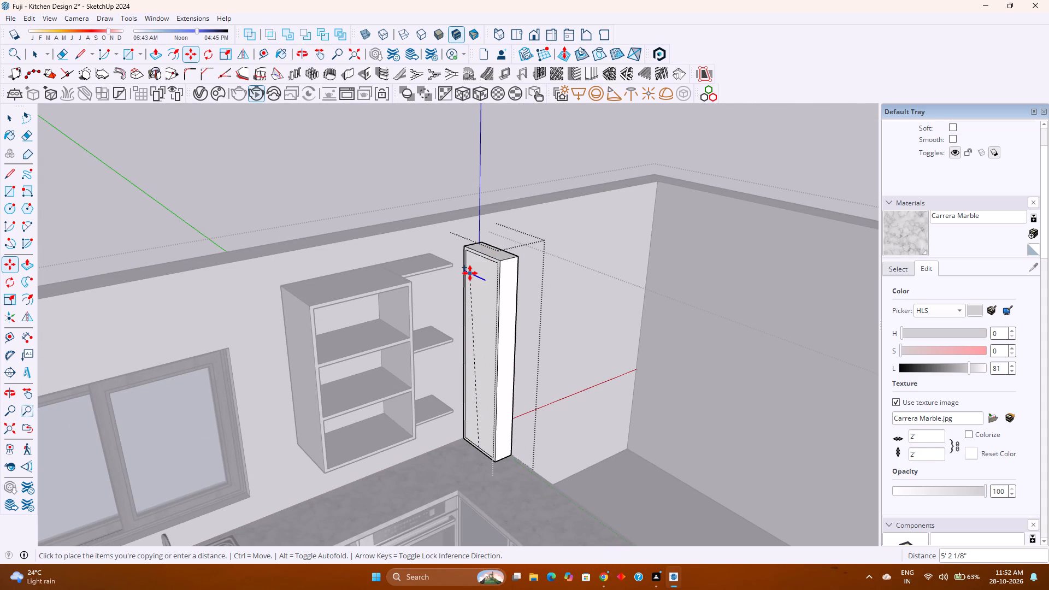
key(Up)
scroll(470, 273, up, 10)
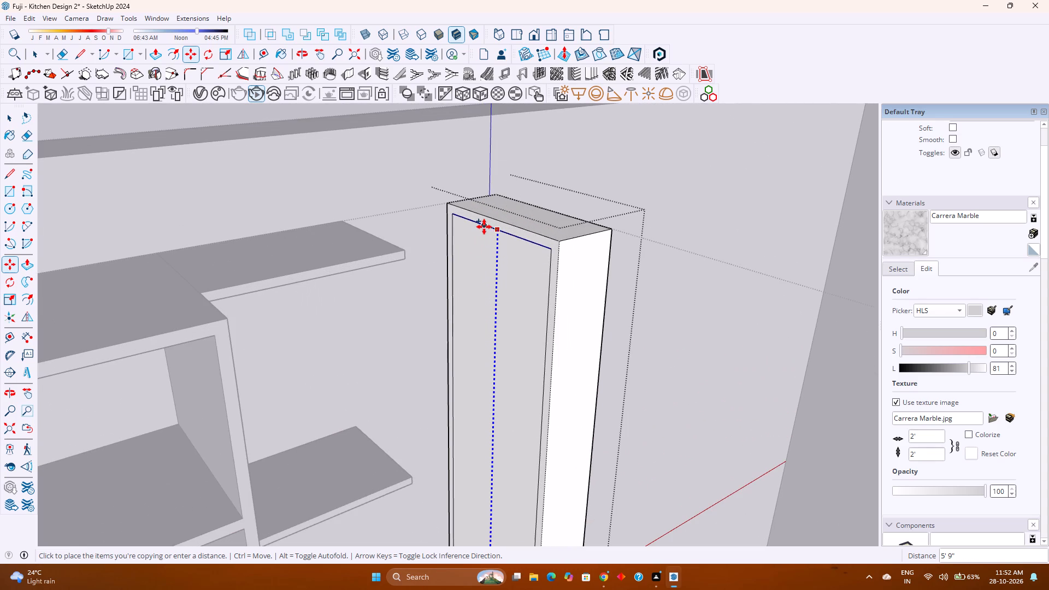
click(484, 227)
Divide the copy distance with evenly spaced lines, trying 5 and 6 divisions before setting 7.
scroll(496, 281, down, 6)
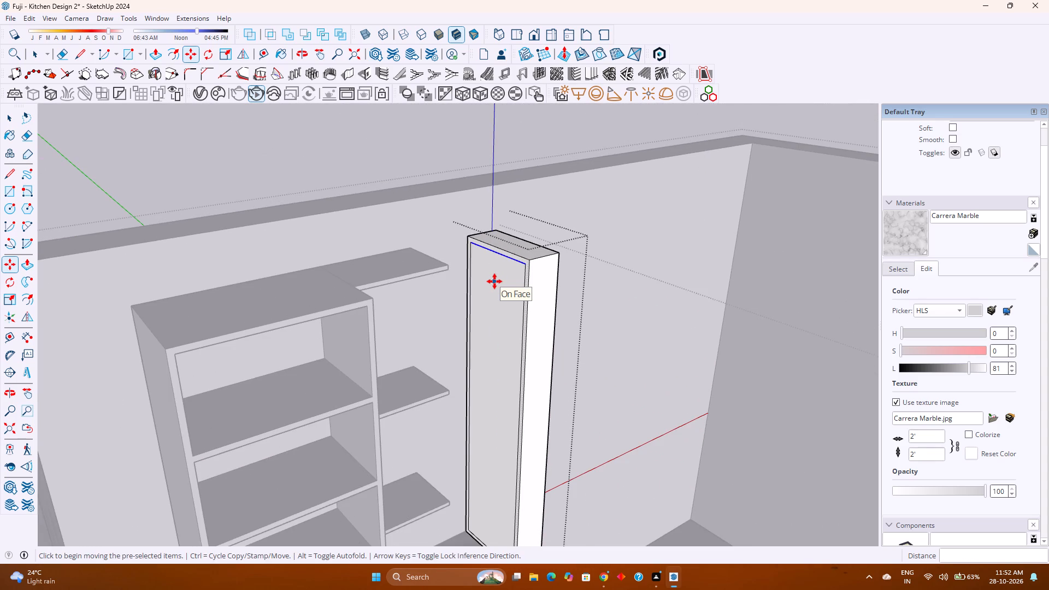
key(slash)
key(5)
key(Return)
text(/6)
key(Return)
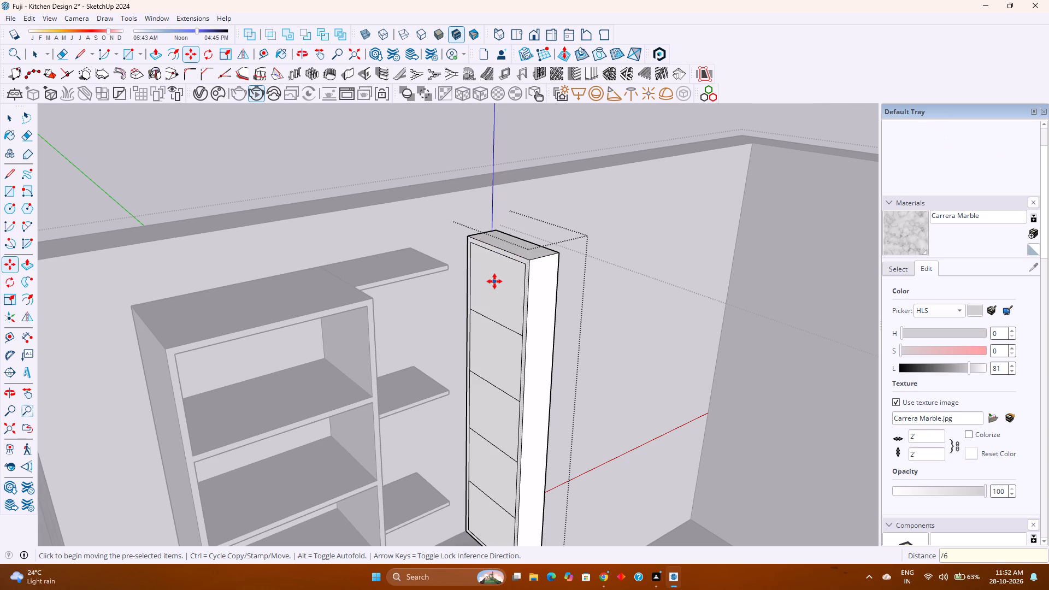
text(/7)
key(Return)
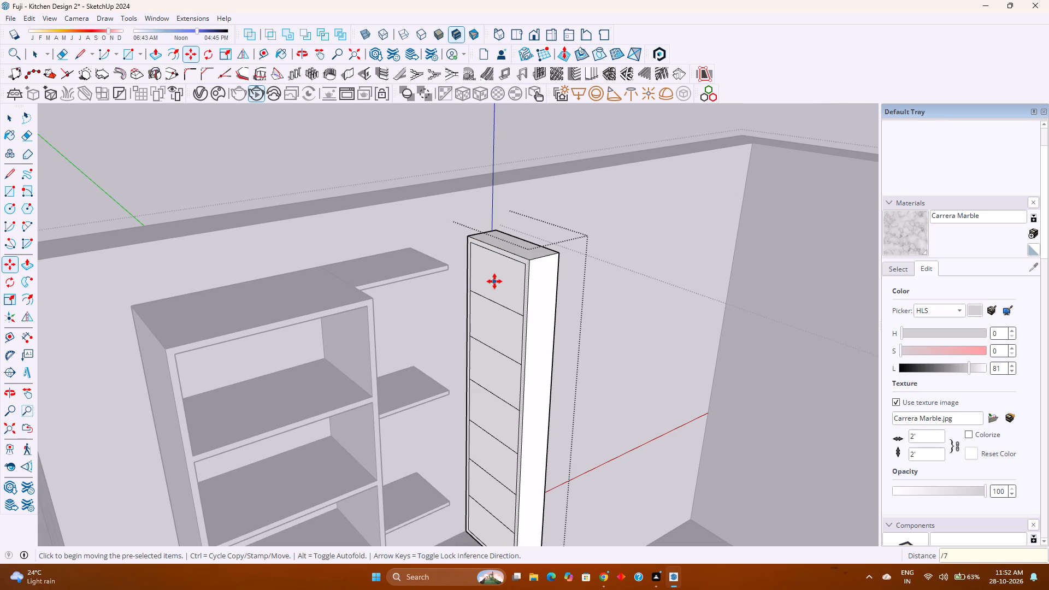
scroll(487, 286, down, 4)
scroll(513, 341, down, 1)
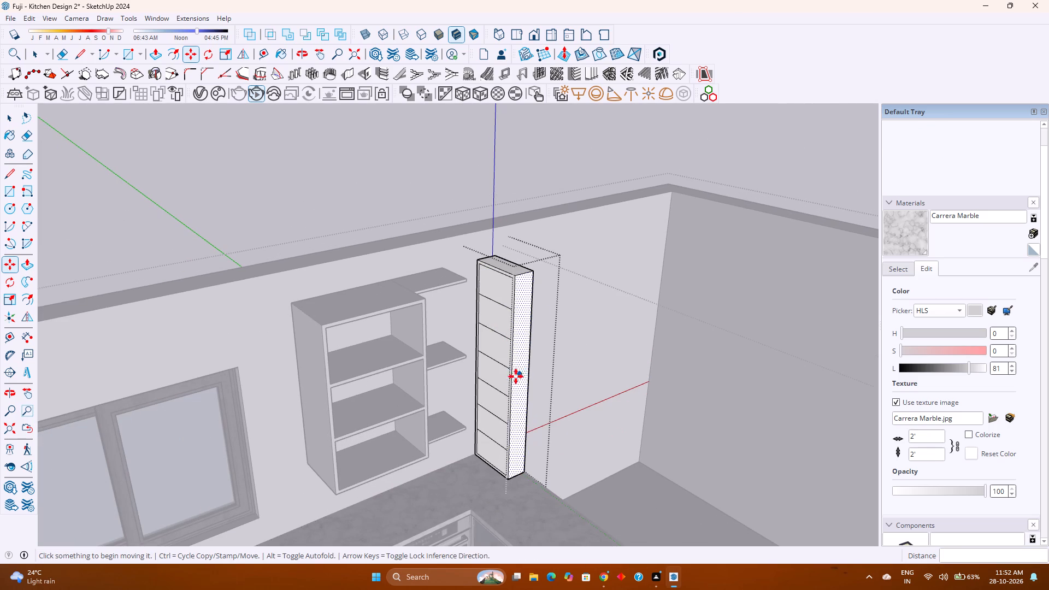
key(space)
Select only the six horizontal dividing lines on the panel and copy them 0.5" straight up to outline thin shelves.
scroll(489, 384, up, 6)
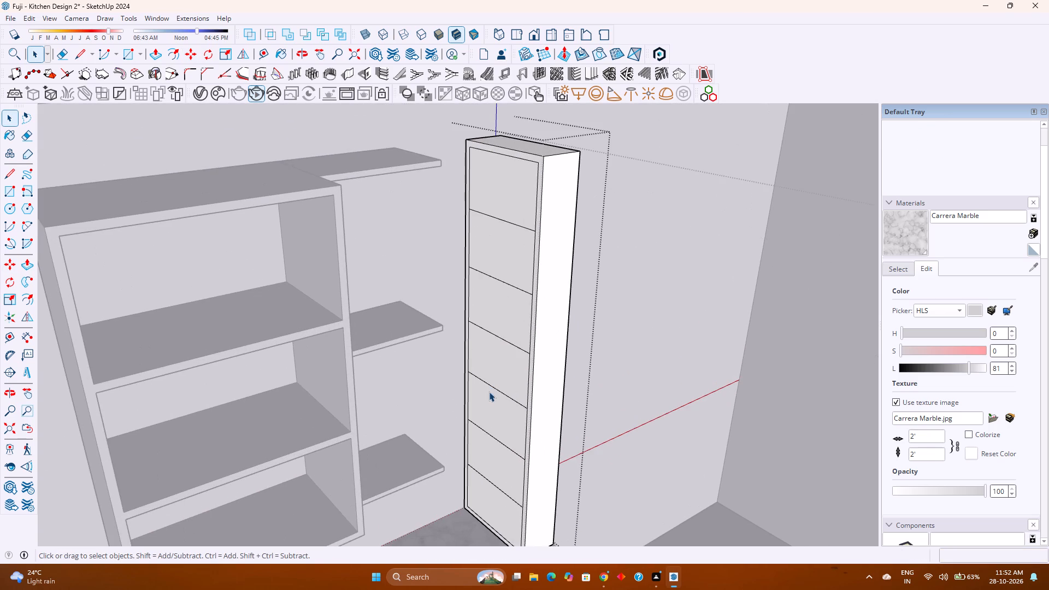
scroll(489, 392, down, 2)
middle_drag(489, 413, 500, 394)
middle_click(500, 394)
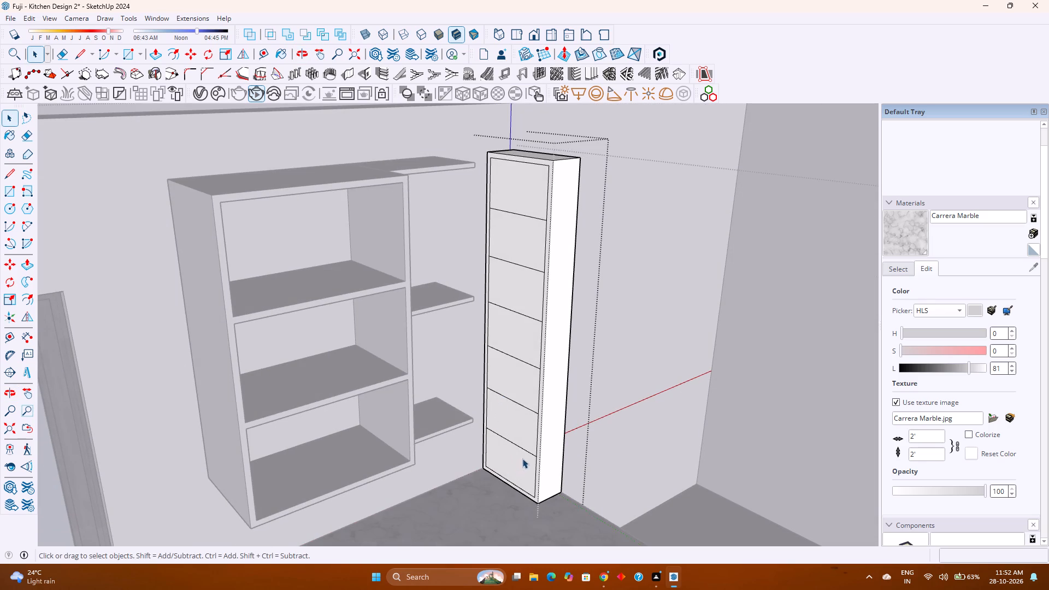
drag(522, 458, 515, 204)
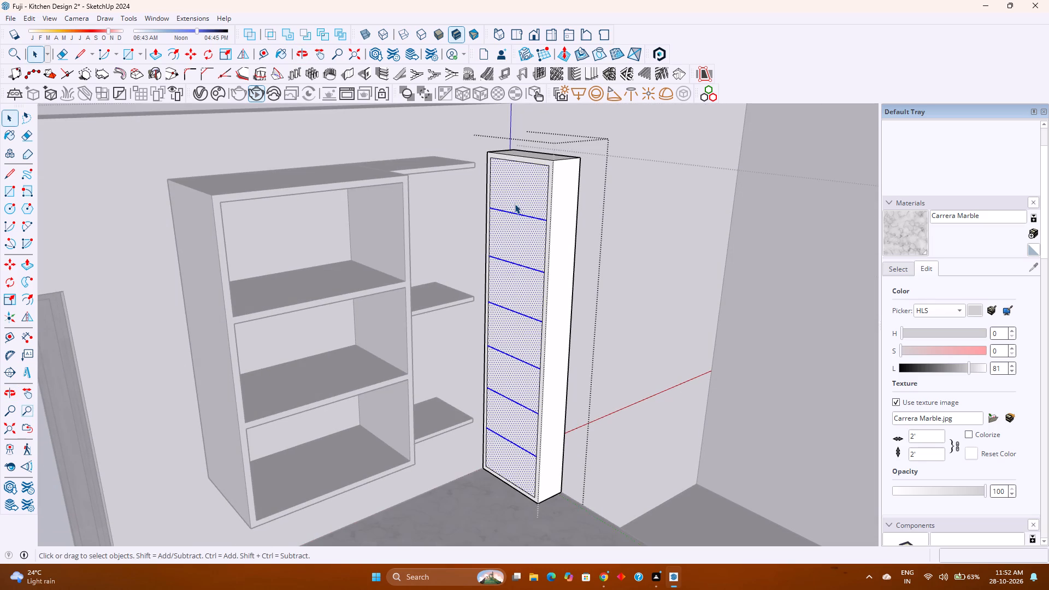
right_click(515, 250)
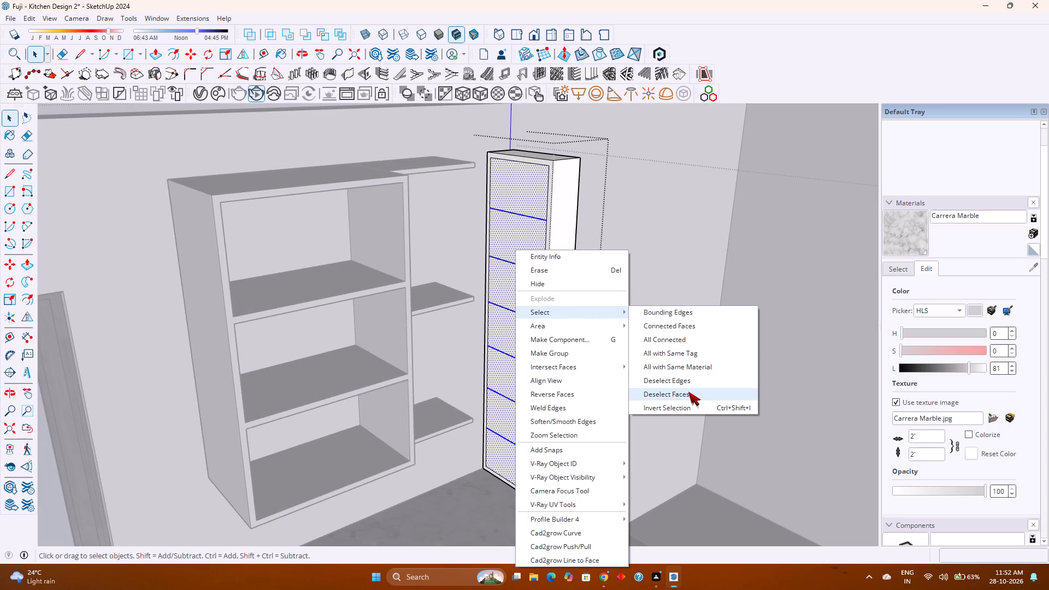
click(688, 392)
key(m)
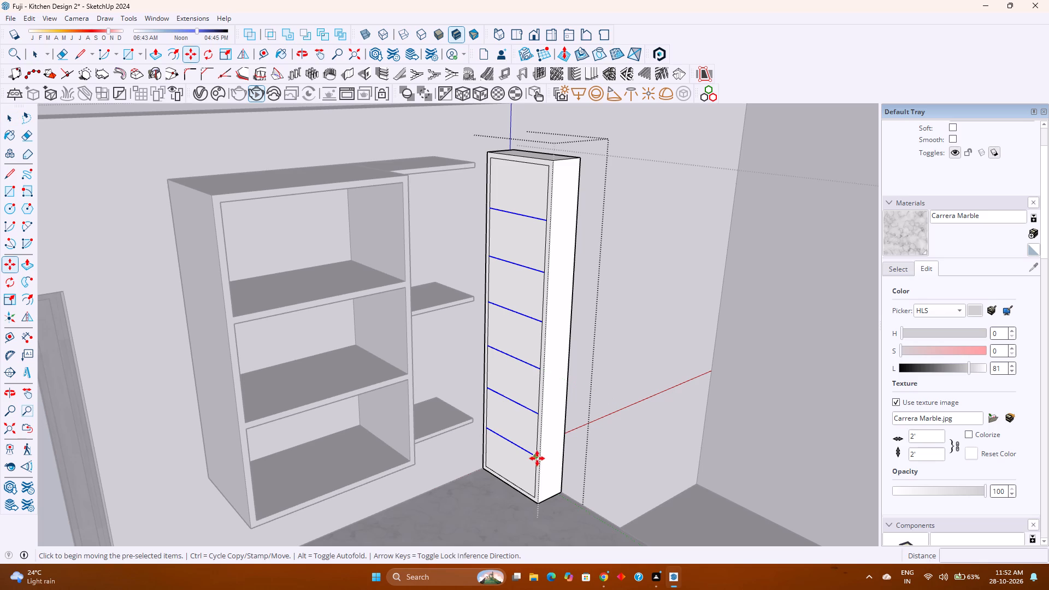
click(535, 457)
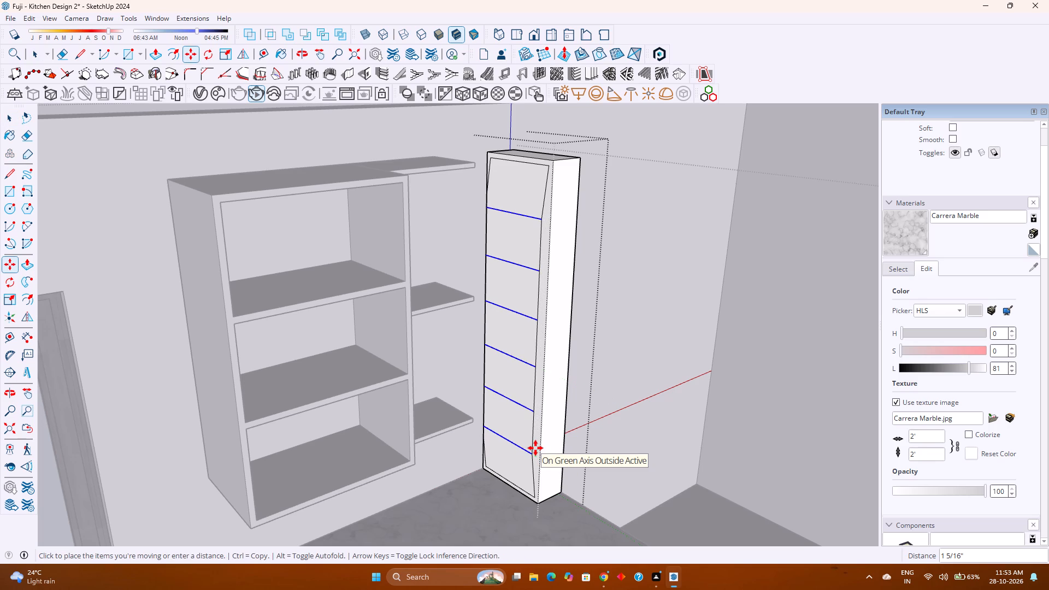
key(Up)
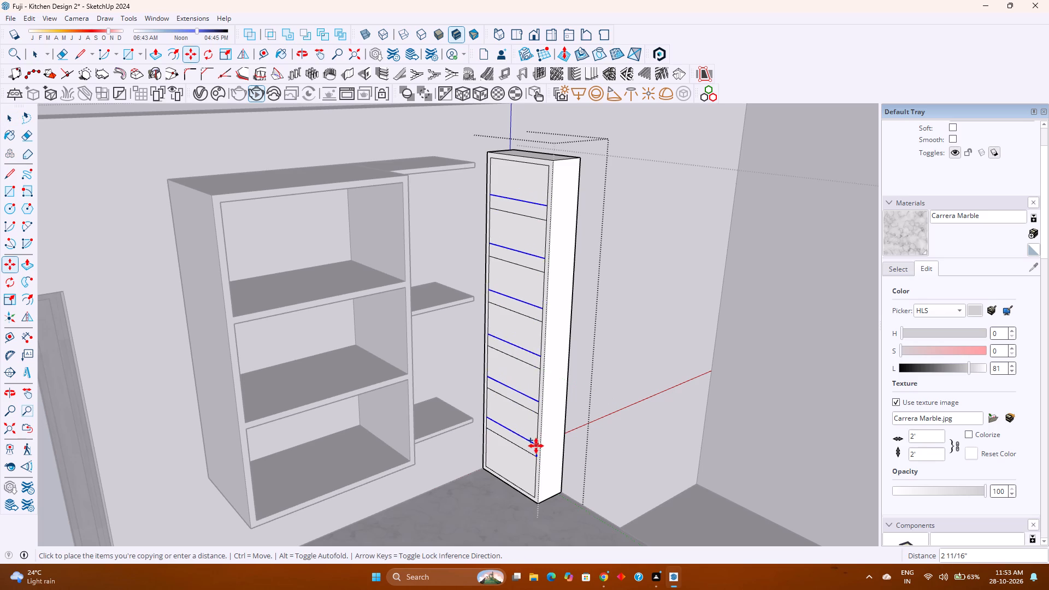
scroll(536, 446, up, 10)
text(0.5)
key(Return)
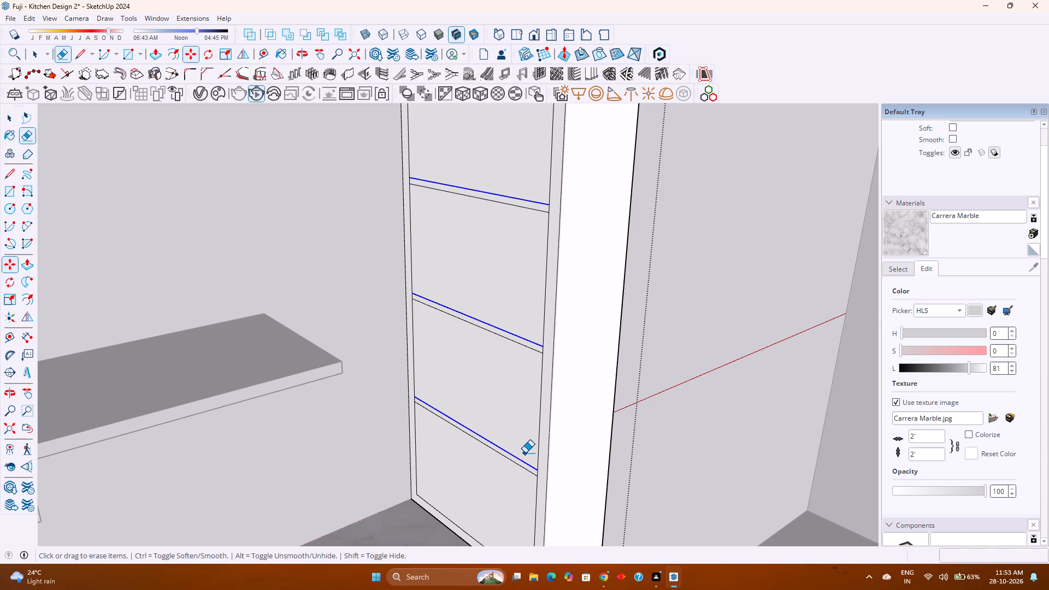
Erase the short vertical segments closing the front ends of the two lowest shelf strips.
key(e)
scroll(537, 471, up, 3)
middle_drag(537, 471, 560, 457)
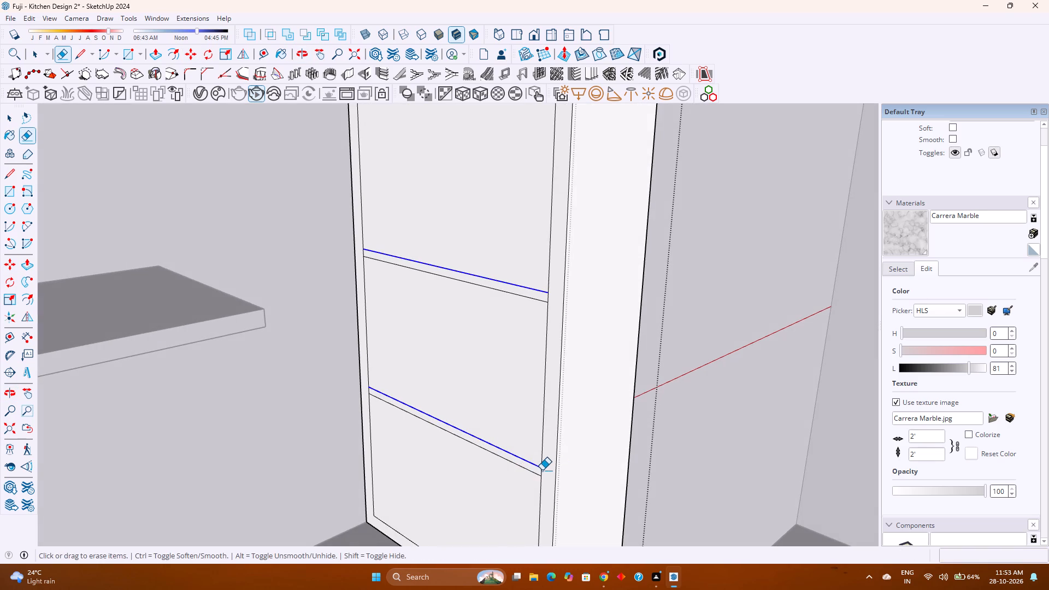
click(539, 471)
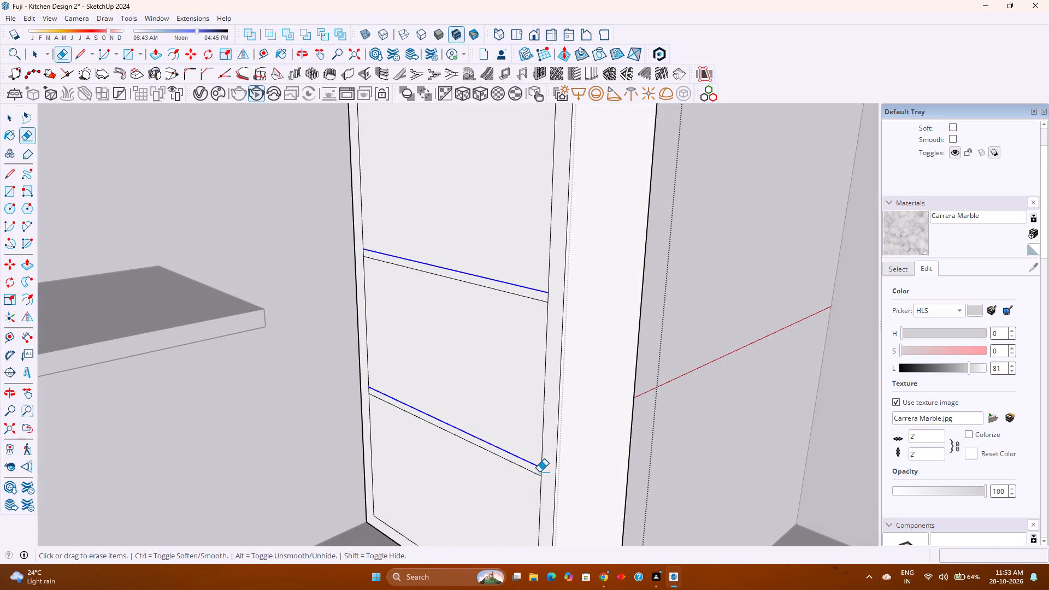
click(540, 471)
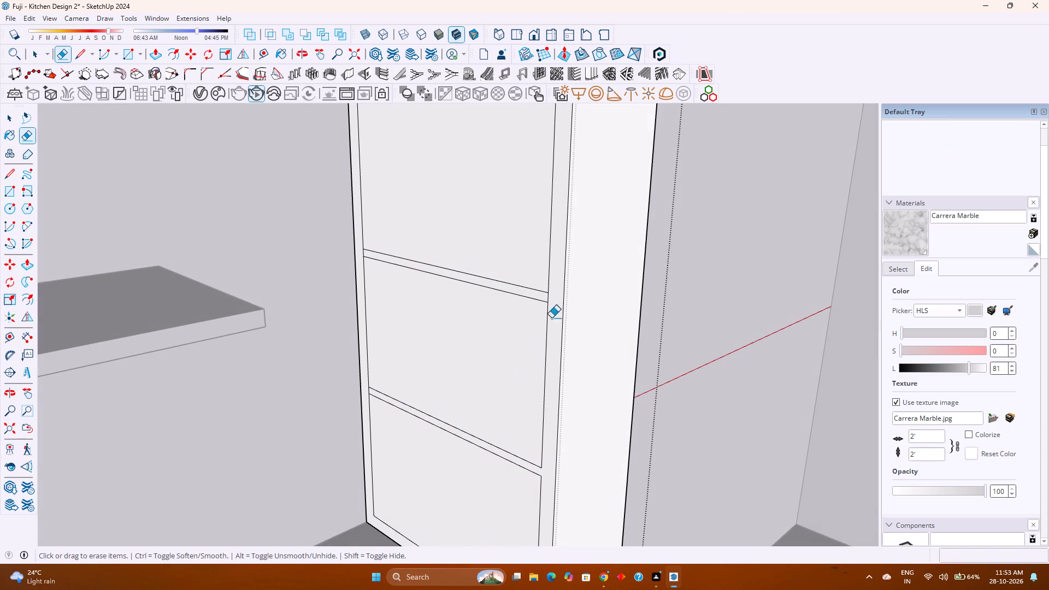
click(547, 298)
Erase the short vertical segments closing the wall-side ends of the three lowest shelf strips.
scroll(371, 390, up, 8)
click(366, 393)
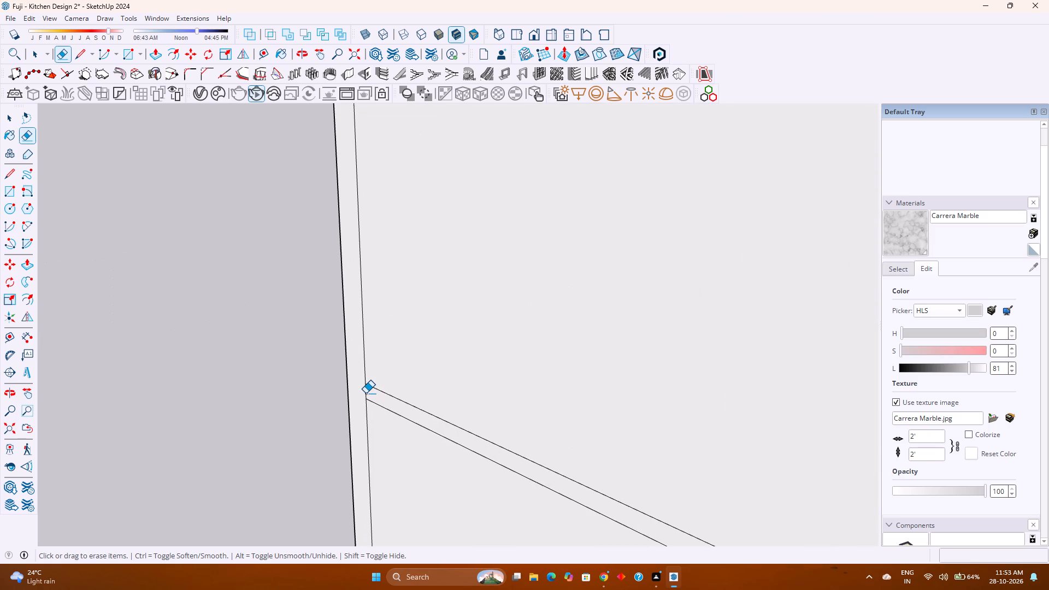
scroll(366, 393, down, 15)
shift+middle_drag(402, 402, 435, 492)
shift+middle_click(436, 493)
scroll(407, 433, up, 4)
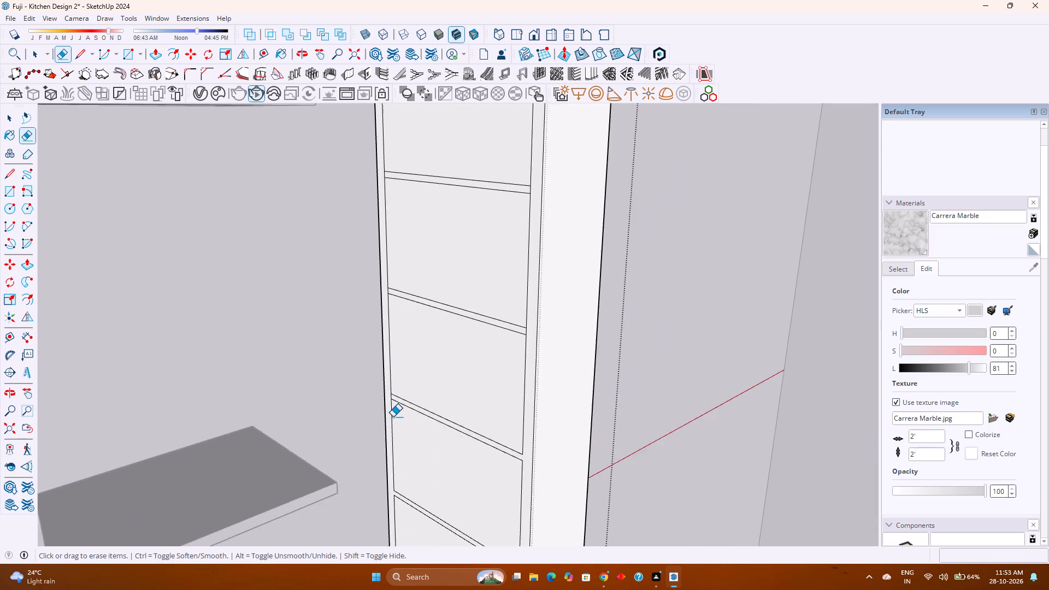
scroll(393, 417, up, 10)
click(390, 366)
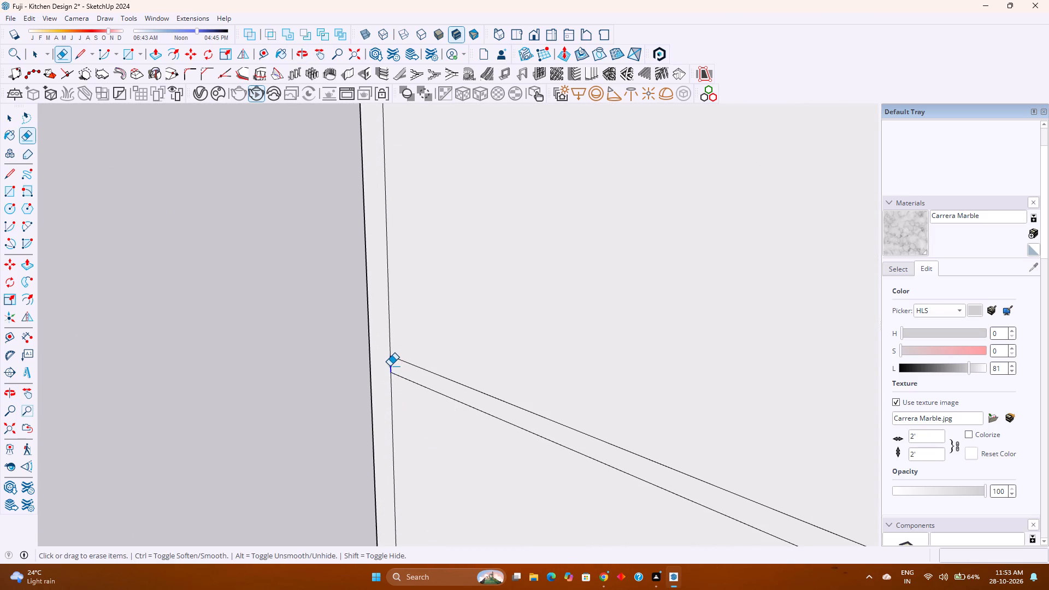
scroll(391, 365, down, 7)
shift+scroll(425, 345, down, 1)
shift+middle_drag(426, 346, 411, 481)
shift+middle_click(411, 481)
scroll(374, 352, up, 6)
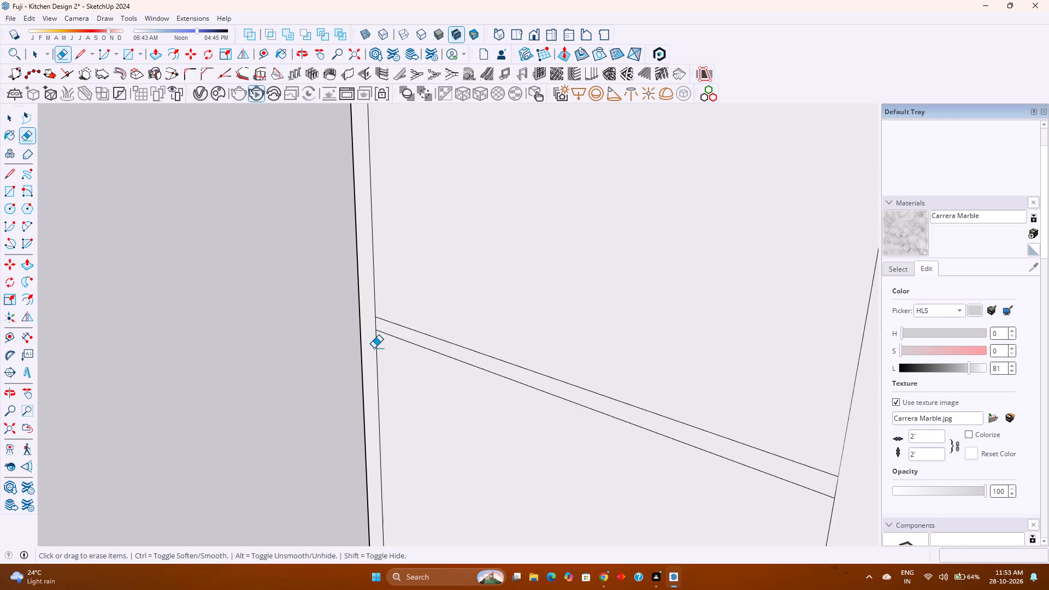
scroll(374, 348, up, 2)
click(376, 309)
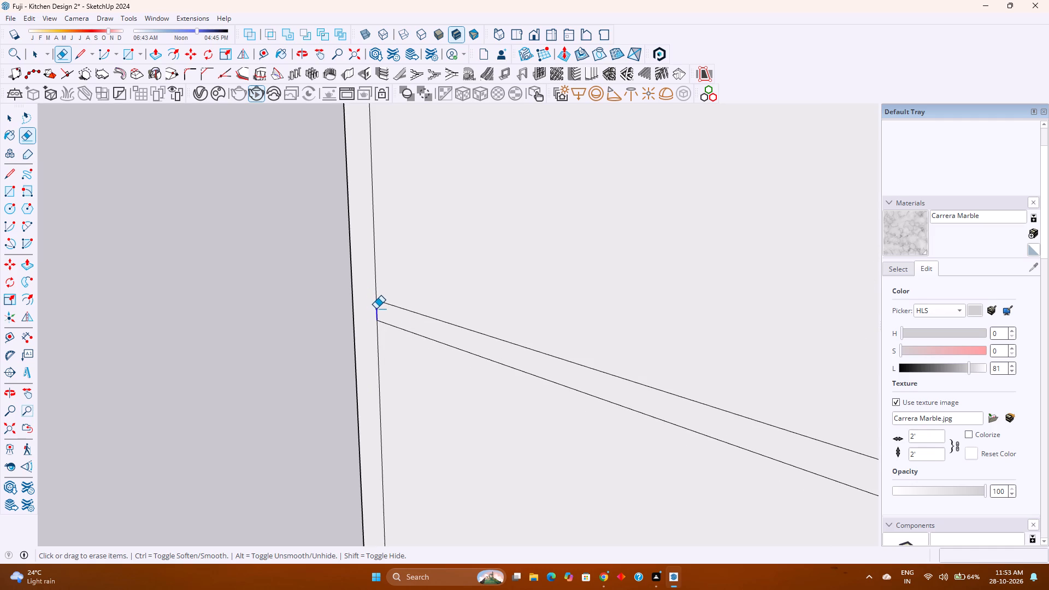
Erase the short vertical segments closing the wall-side ends of the fourth and fifth shelf strips from the bottom.
scroll(425, 356, down, 16)
shift+middle_drag(437, 353, 437, 478)
shift+middle_click(437, 478)
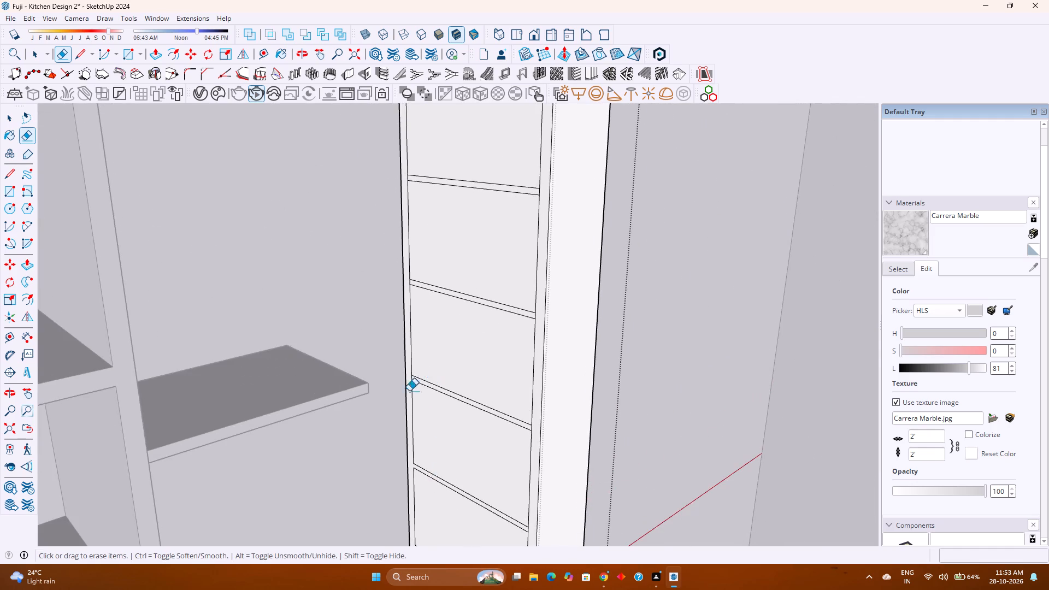
scroll(404, 393, up, 14)
click(428, 352)
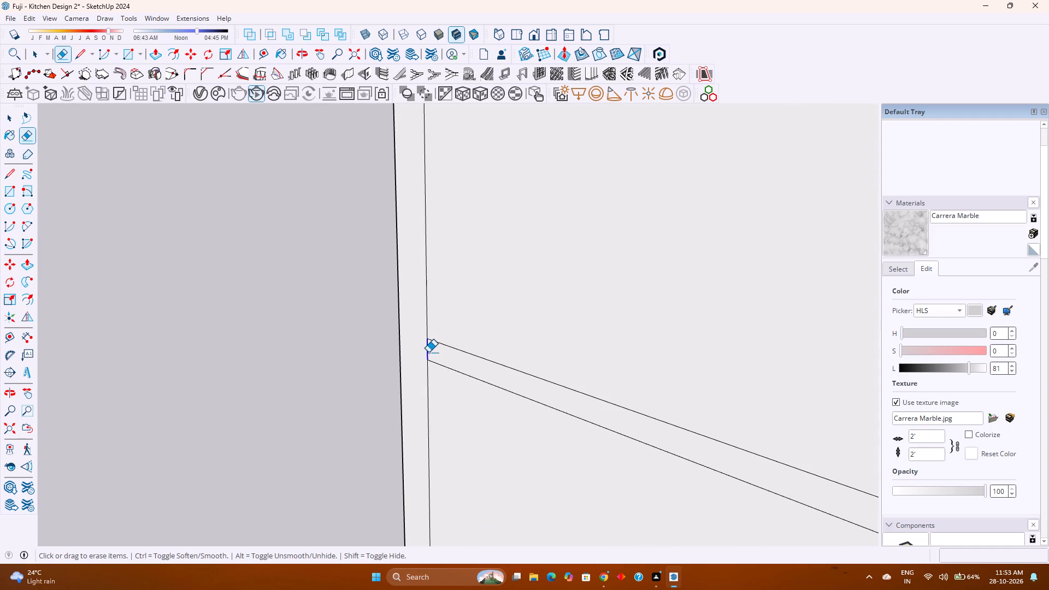
scroll(428, 352, down, 16)
shift+middle_drag(439, 347, 368, 539)
shift+middle_click(368, 539)
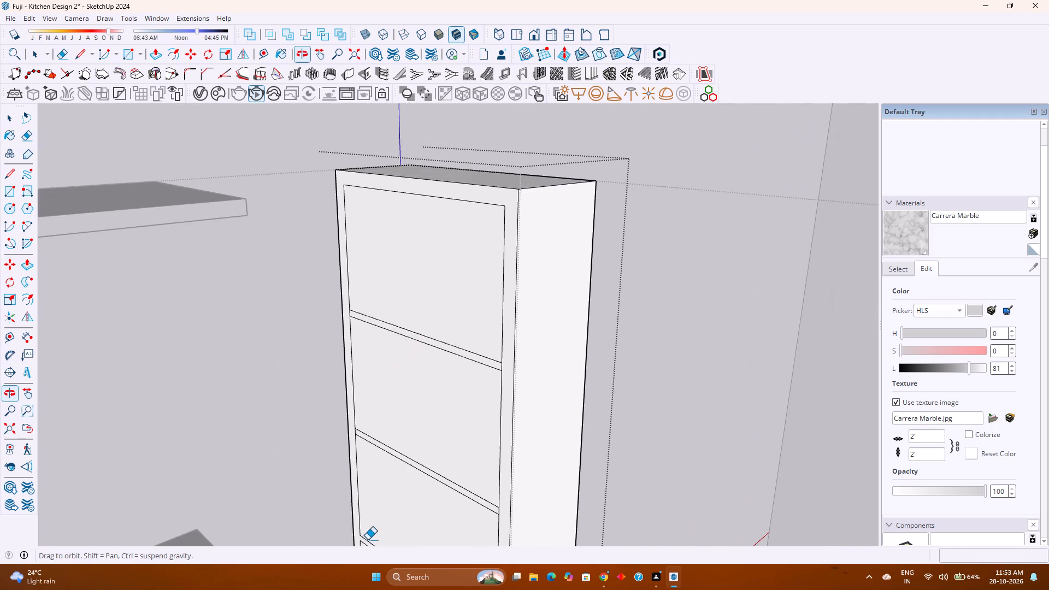
scroll(358, 431, up, 10)
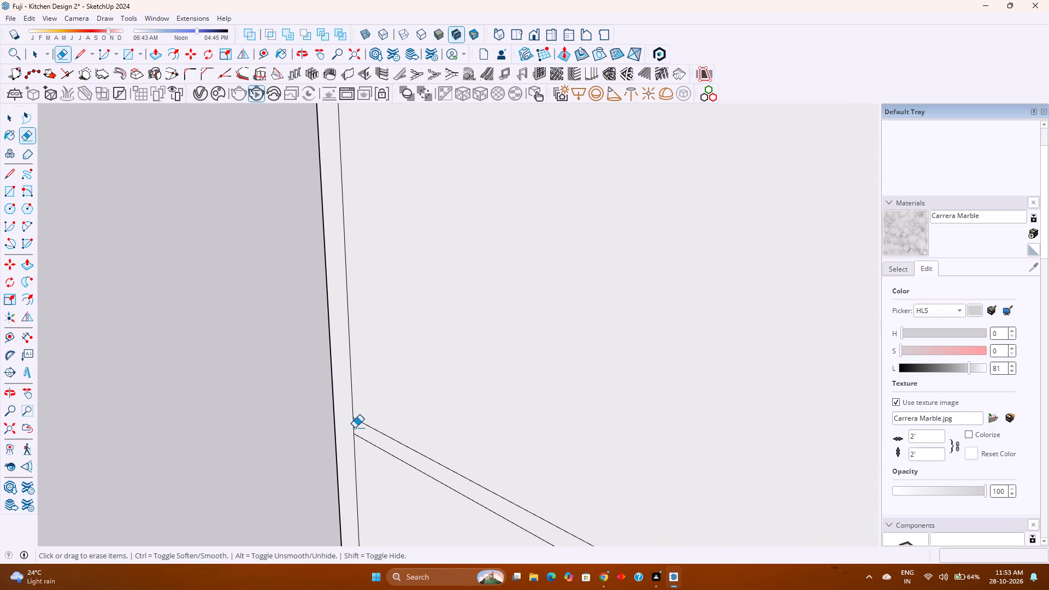
click(355, 428)
scroll(360, 425, down, 14)
shift+middle_drag(367, 481, 367, 516)
shift+middle_click(367, 516)
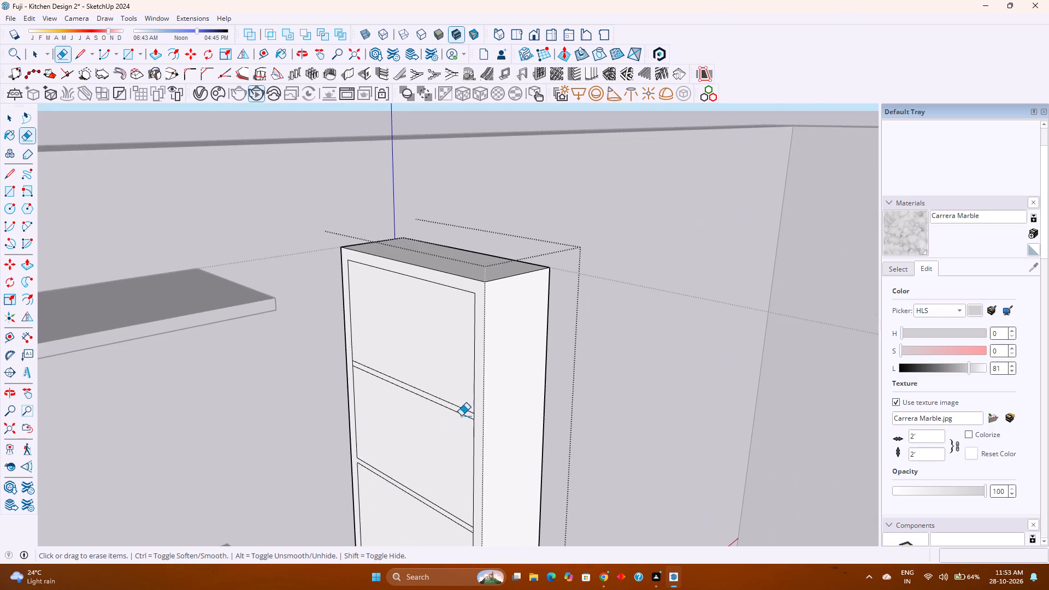
Erase the short vertical segments closing the front and wall-side ends of the topmost shelf strip.
scroll(464, 414, up, 7)
click(483, 418)
shift+middle_drag(345, 402, 402, 508)
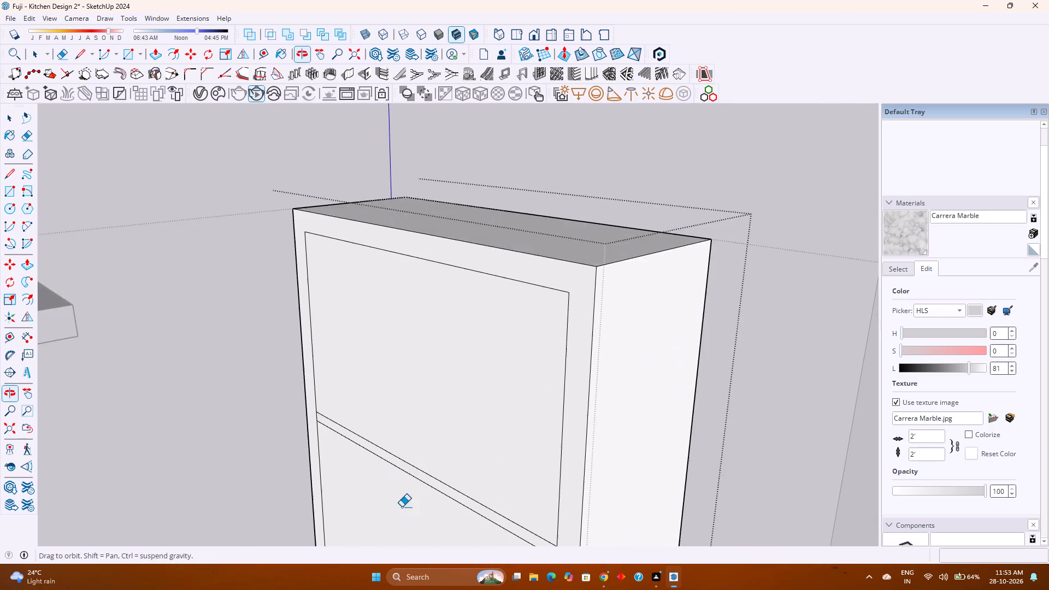
scroll(287, 412, up, 3)
click(329, 421)
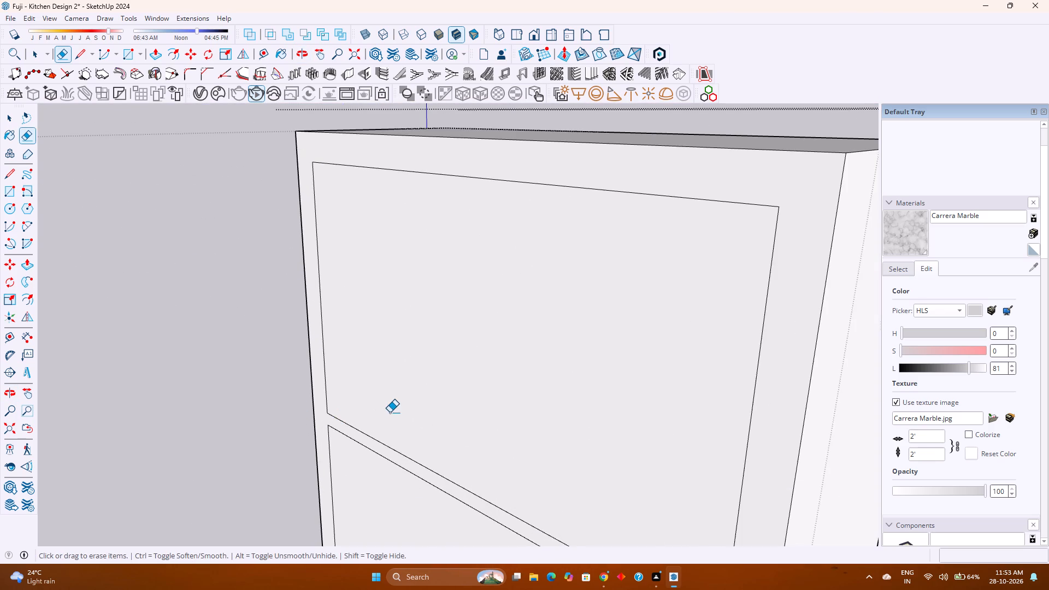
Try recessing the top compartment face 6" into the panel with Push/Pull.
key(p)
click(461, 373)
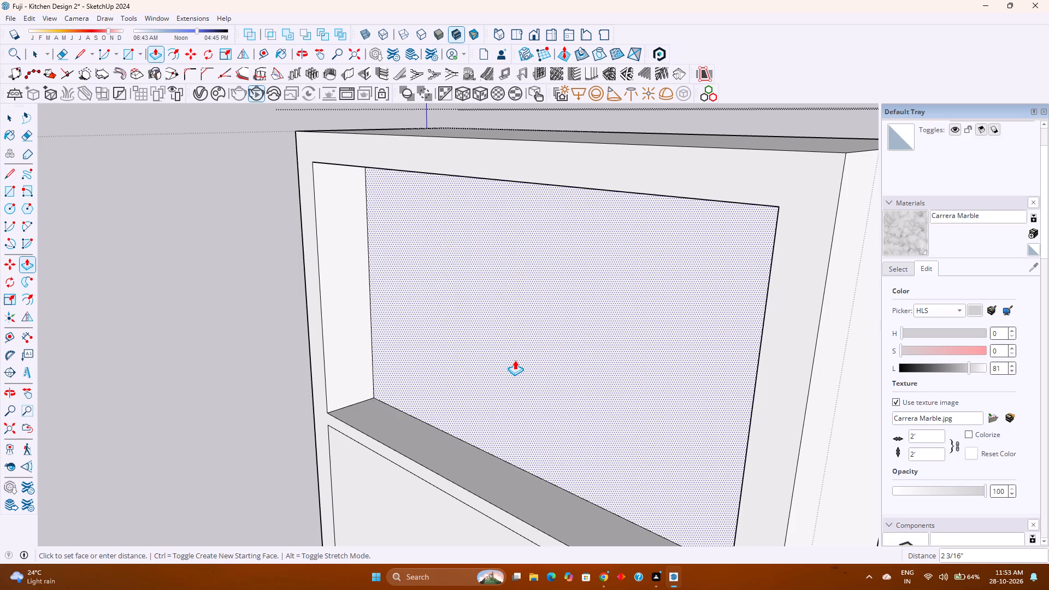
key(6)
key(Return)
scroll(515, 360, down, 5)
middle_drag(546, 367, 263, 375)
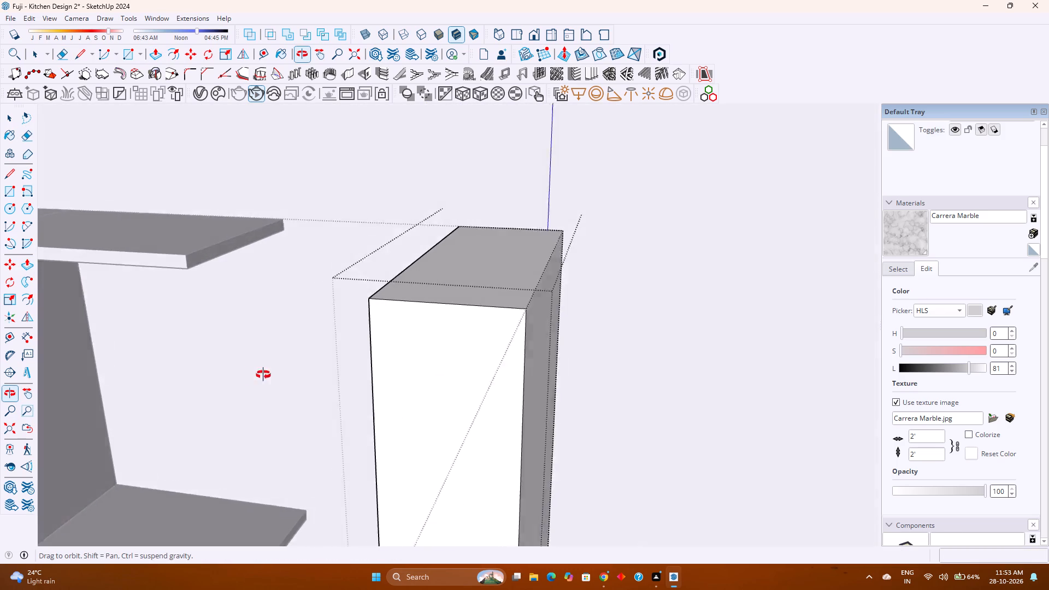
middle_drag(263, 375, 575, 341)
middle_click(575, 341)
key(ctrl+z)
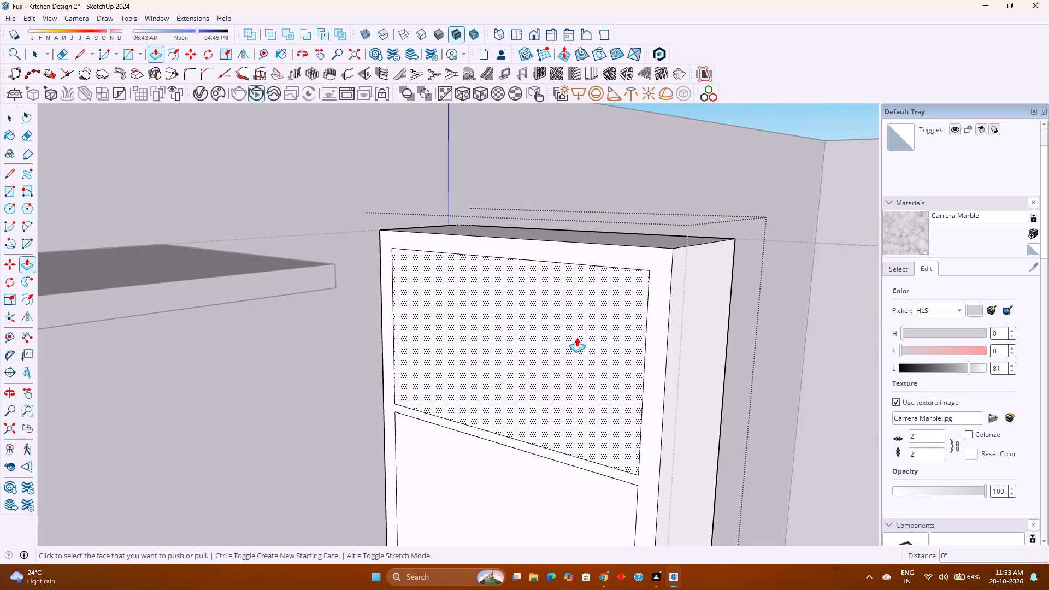
Push the top compartment face 7" through to the back of the panel to open it.
click(571, 340)
click(729, 356)
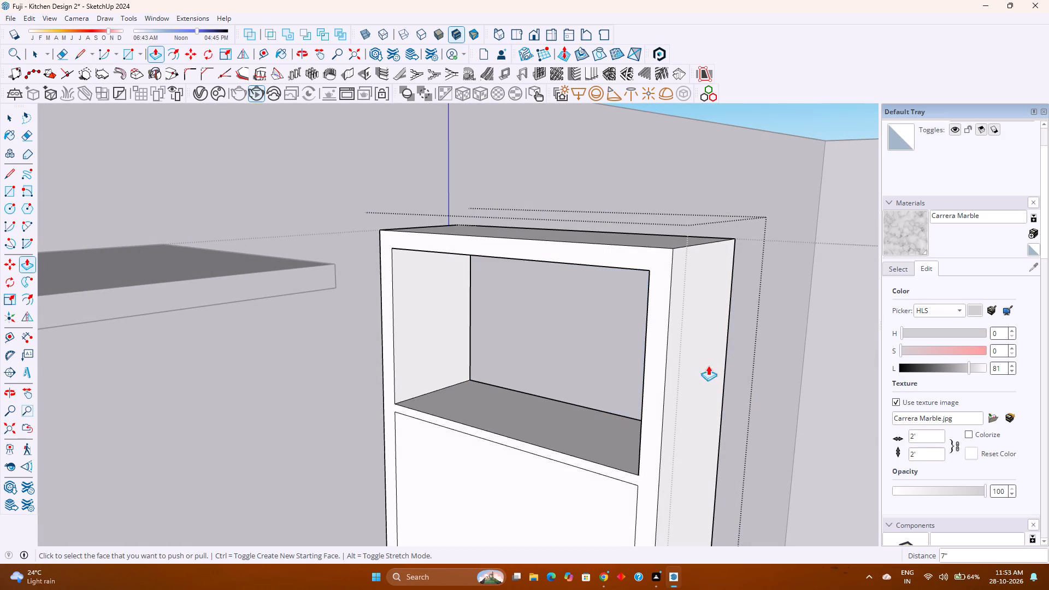
Repeat the same push on the six remaining compartment faces, working down to the bottom one.
scroll(516, 448, down, 4)
shift+middle_drag(504, 460, 499, 356)
shift+middle_drag(499, 350, 500, 344)
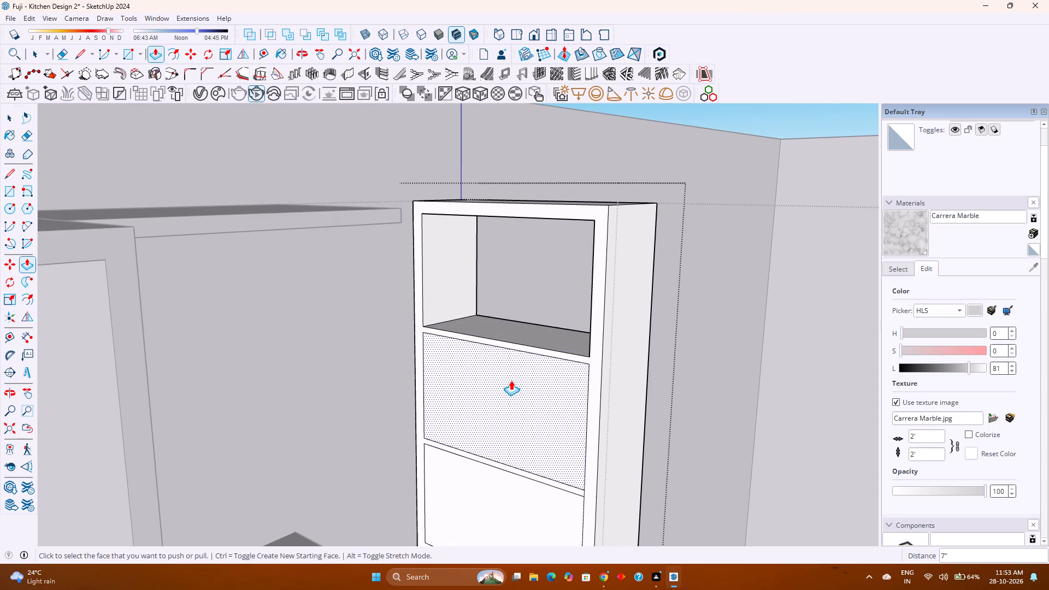
double_click(511, 380)
shift+middle_drag(491, 429, 487, 317)
double_click(493, 385)
shift+middle_drag(488, 408, 485, 327)
shift+middle_drag(485, 327, 487, 318)
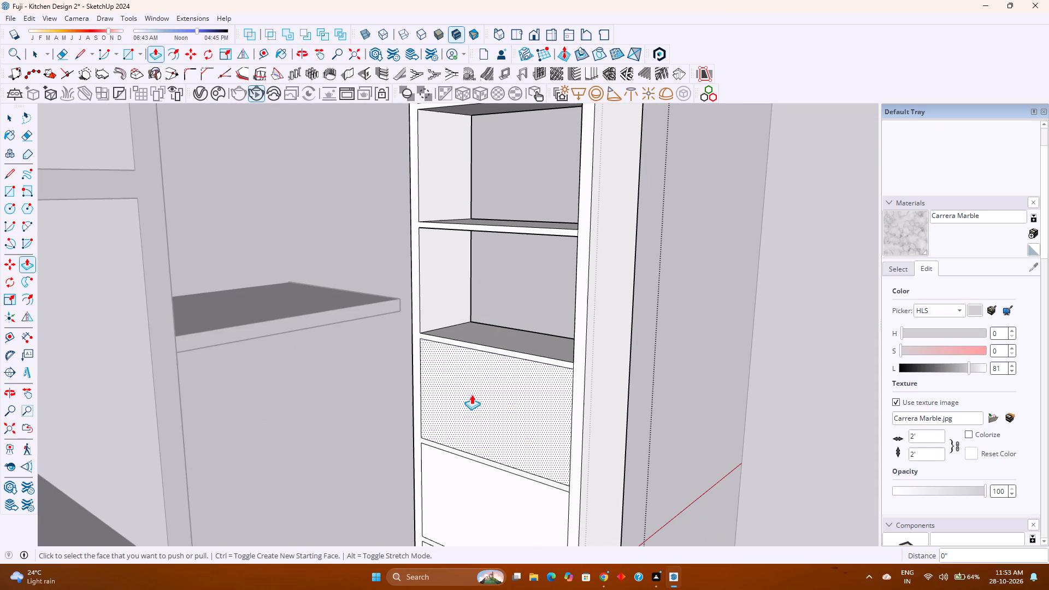
double_click(472, 399)
shift+middle_drag(469, 405, 468, 321)
shift+middle_click(468, 320)
double_click(473, 421)
shift+middle_drag(472, 421, 480, 356)
shift+middle_click(480, 356)
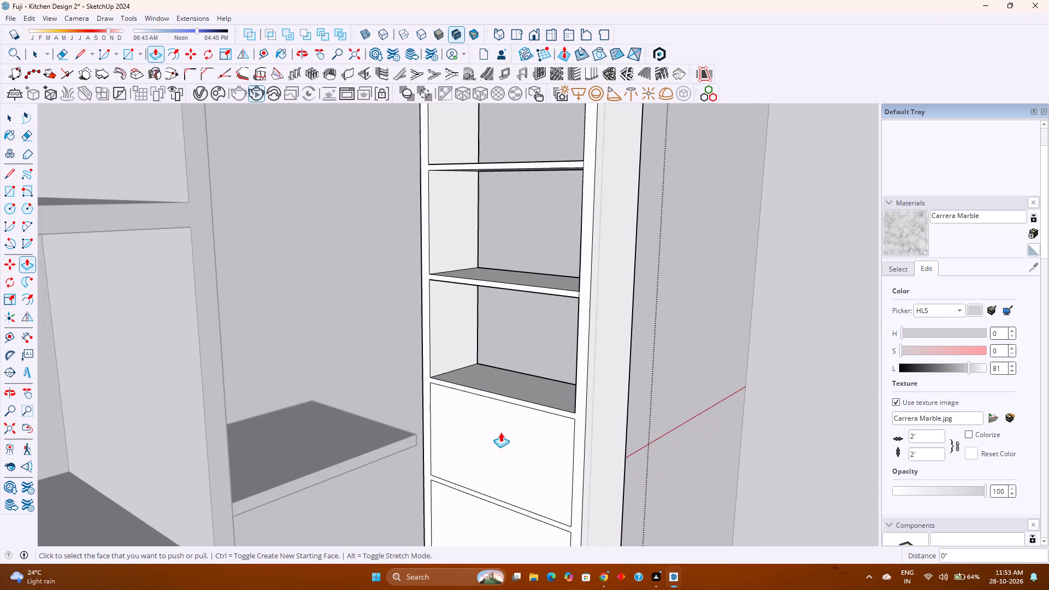
double_click(499, 454)
shift+middle_drag(490, 454, 486, 378)
shift+middle_drag(489, 359, 492, 342)
double_click(495, 441)
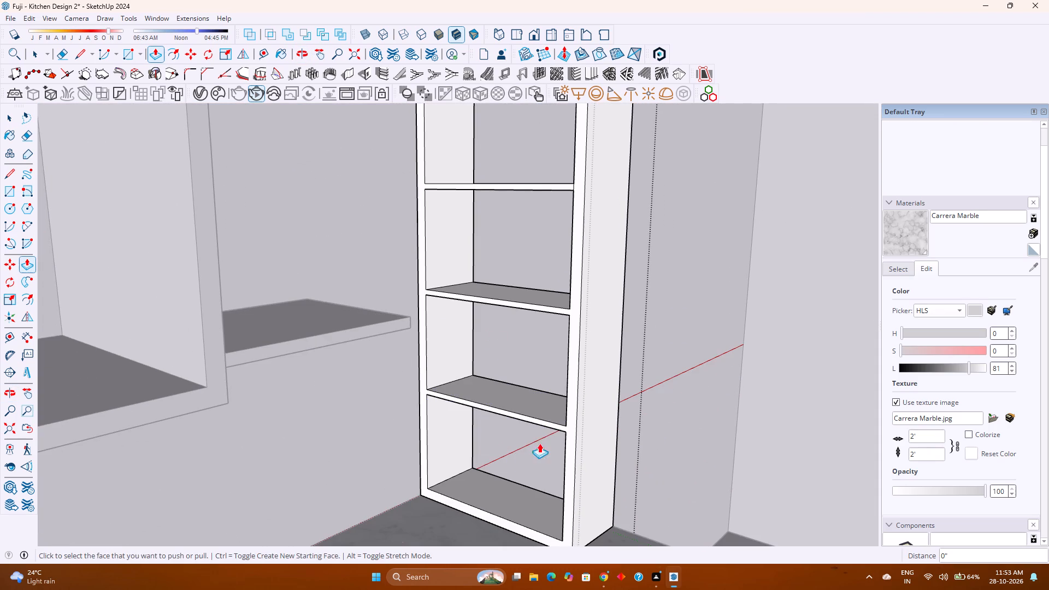
Push the front face of the shelf unit's frame 1" inward.
click(568, 423)
key(1)
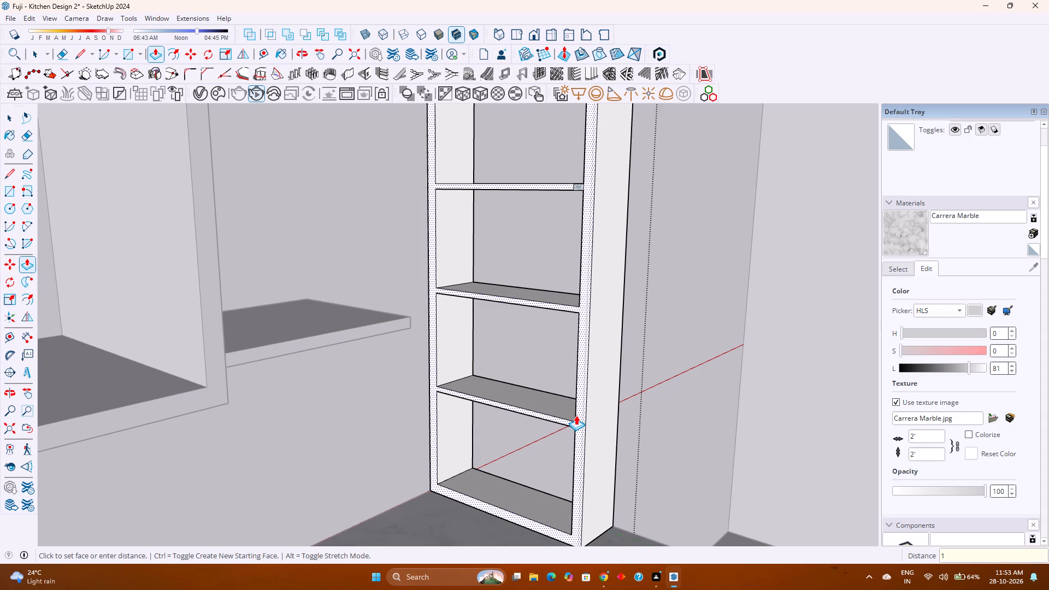
key(Return)
key(space)
Erase the two lower leftover stubs projecting in front of the shelf unit, including their stray edges.
scroll(576, 409, down, 5)
middle_drag(559, 415, 360, 437)
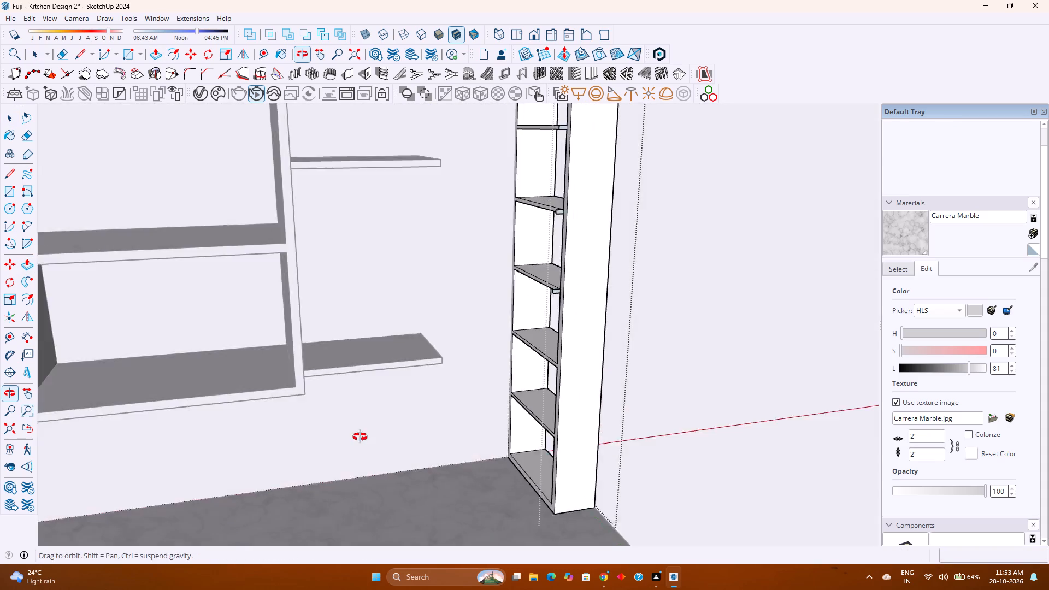
middle_drag(360, 437, 351, 436)
middle_drag(347, 436, 355, 436)
scroll(545, 332, up, 3)
shift+middle_drag(541, 323, 536, 363)
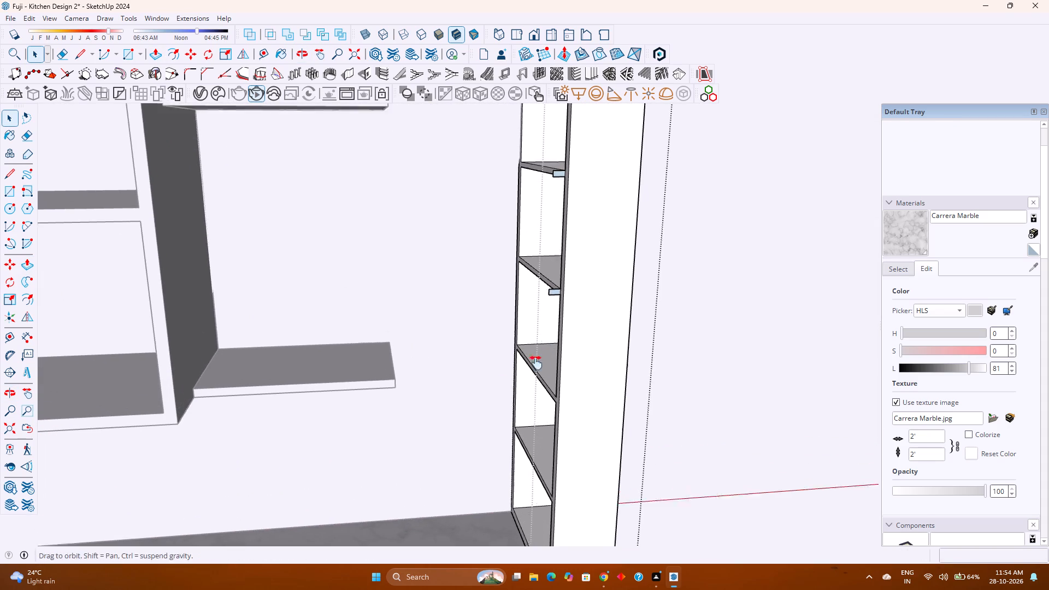
shift+middle_drag(536, 363, 512, 435)
middle_click(512, 435)
scroll(526, 410, up, 2)
middle_drag(517, 432, 475, 374)
middle_click(475, 373)
middle_click(475, 371)
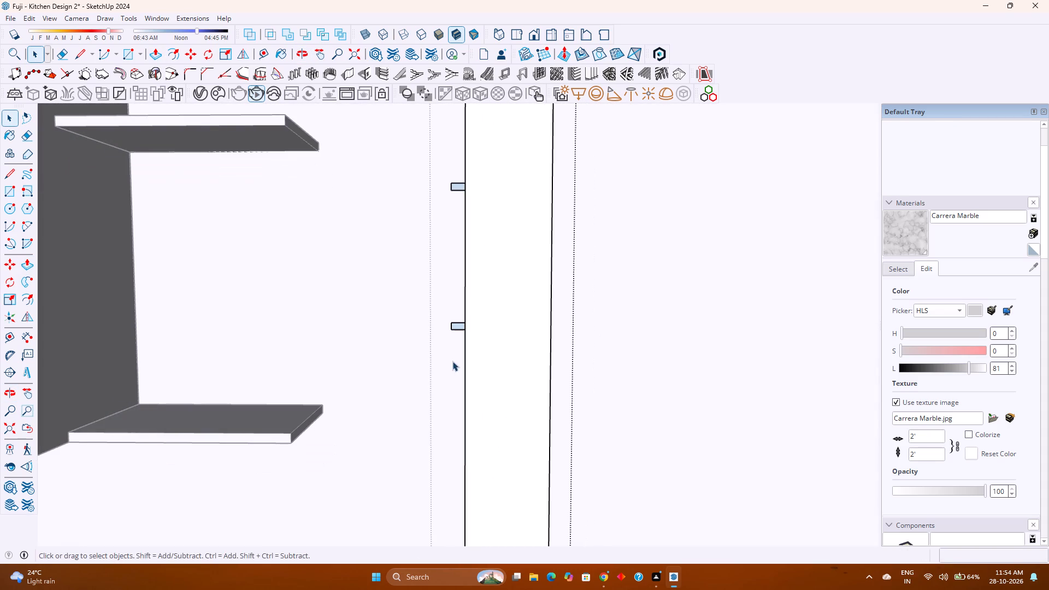
key(e)
drag(452, 318, 453, 334)
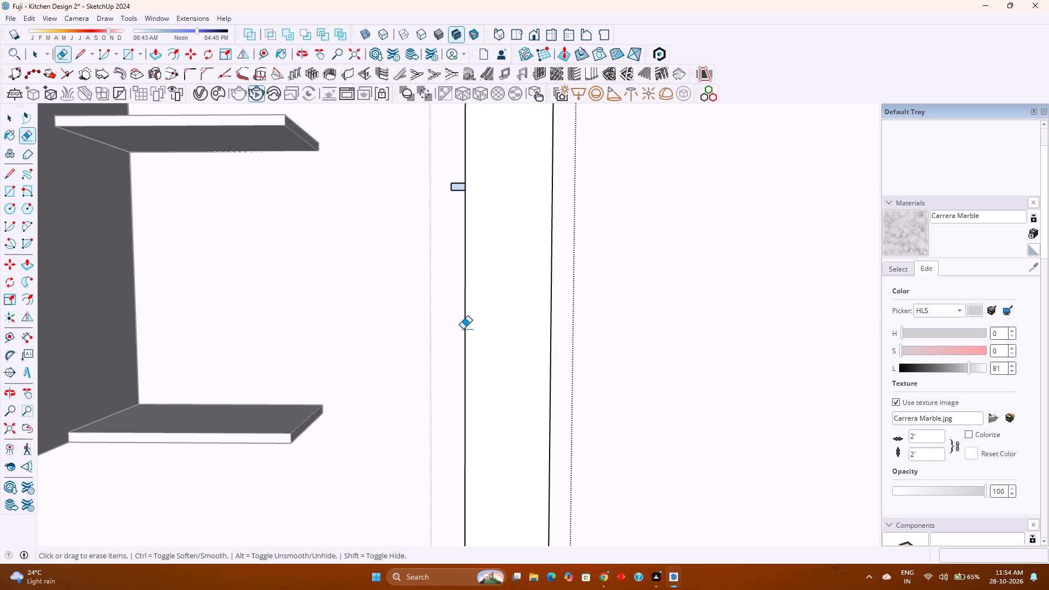
shift+middle_drag(440, 287, 456, 409)
drag(476, 343, 475, 379)
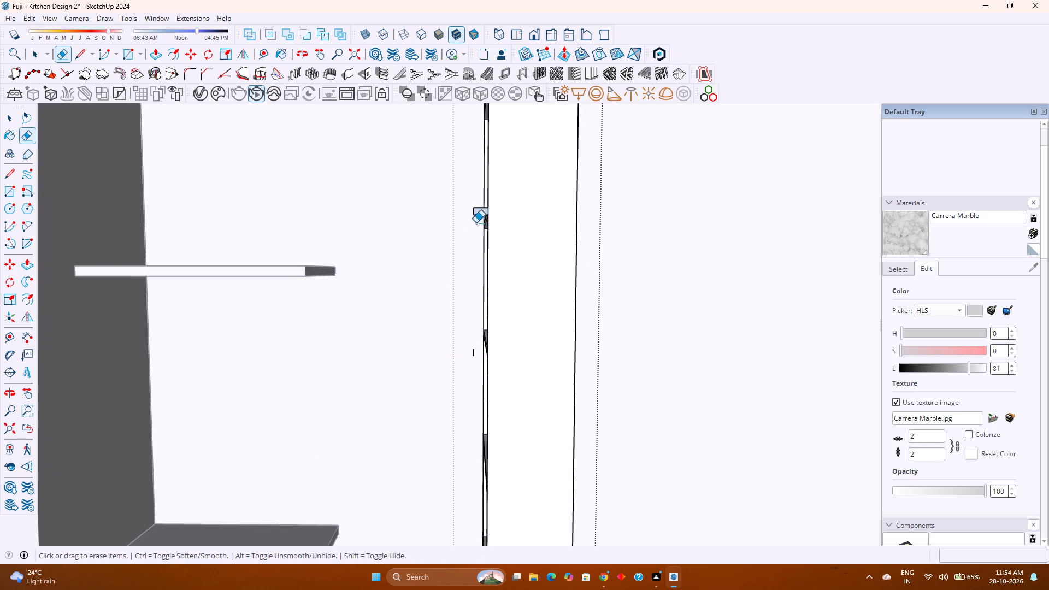
click(473, 351)
Erase the remaining upper stub projecting in front of the shelf unit and leave the unit's group.
shift+middle_drag(472, 313, 432, 392)
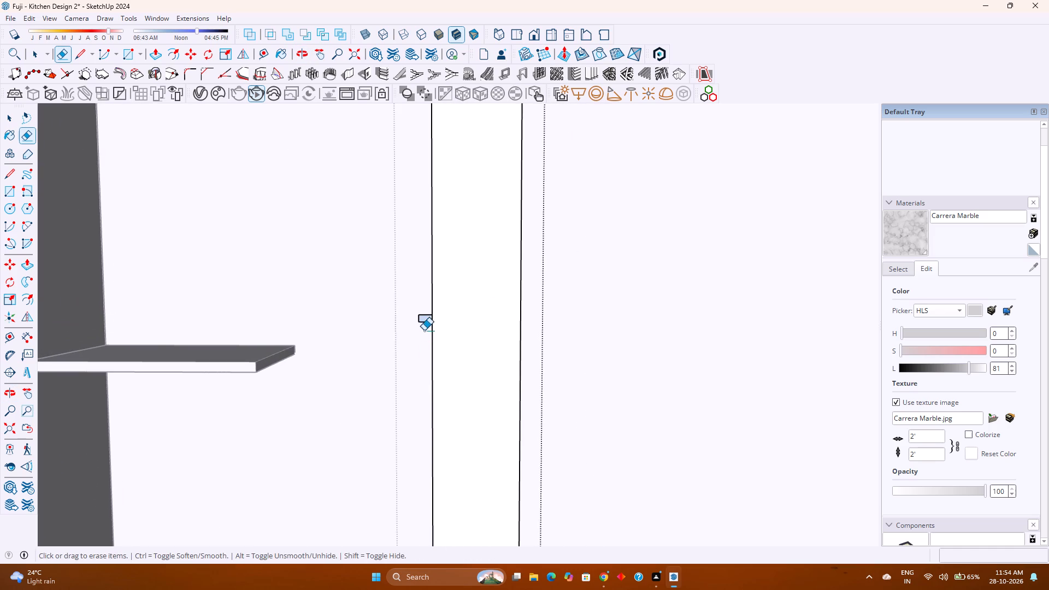
drag(424, 313, 410, 332)
click(421, 323)
shift+middle_drag(421, 318, 426, 476)
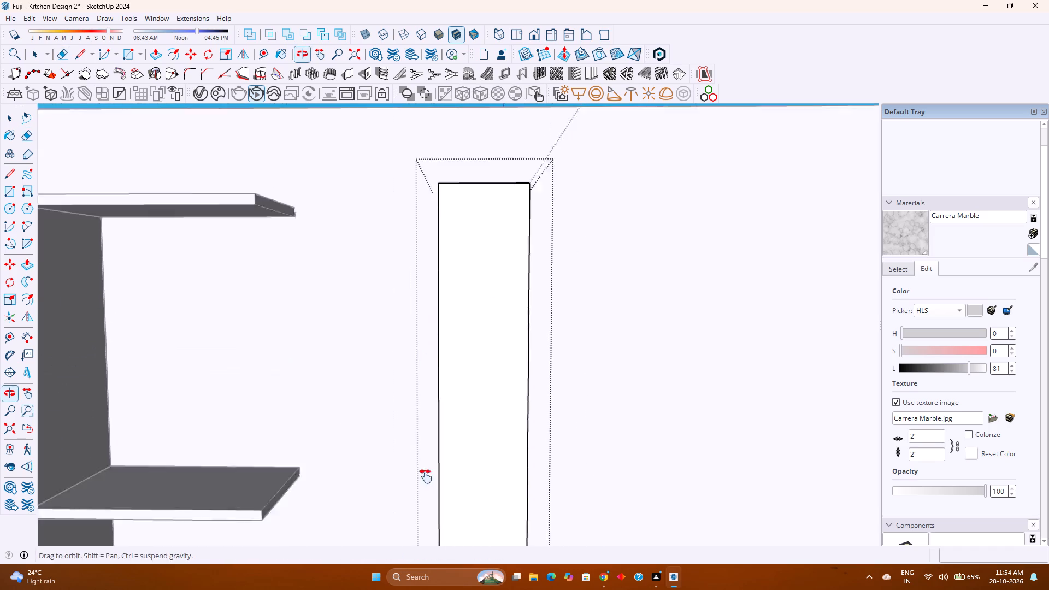
shift+middle_drag(426, 476, 426, 486)
scroll(425, 427, down, 1)
key(space)
key(Escape)
Exit the remaining group editing and save the model.
scroll(423, 426, down, 2)
middle_drag(425, 426, 602, 435)
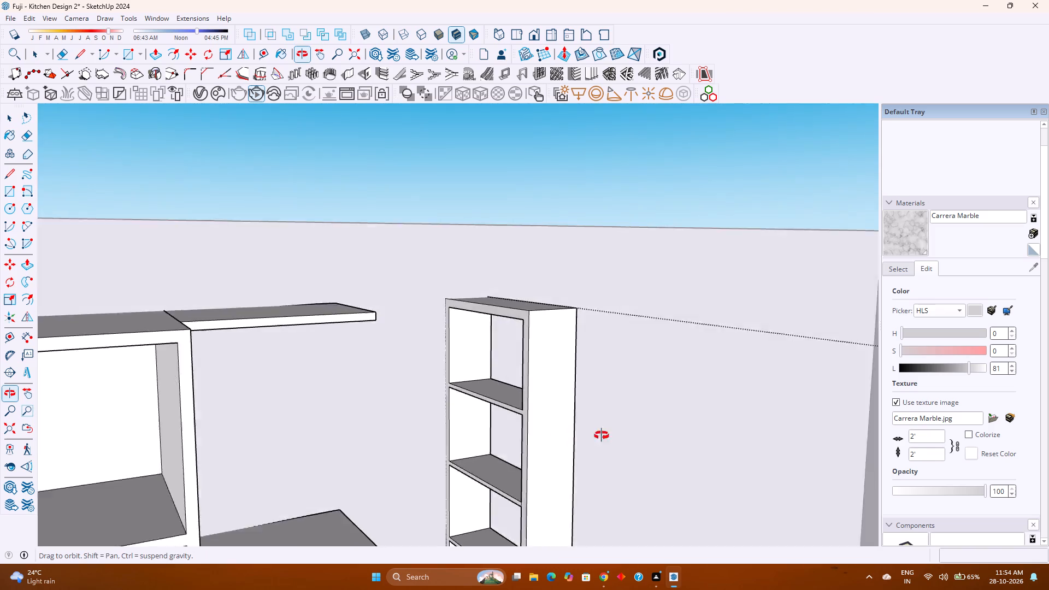
middle_drag(602, 435, 644, 433)
middle_click(645, 433)
scroll(645, 433, down, 3)
shift+middle_drag(605, 465, 438, 357)
shift+middle_drag(433, 354, 427, 349)
scroll(423, 343, down, 3)
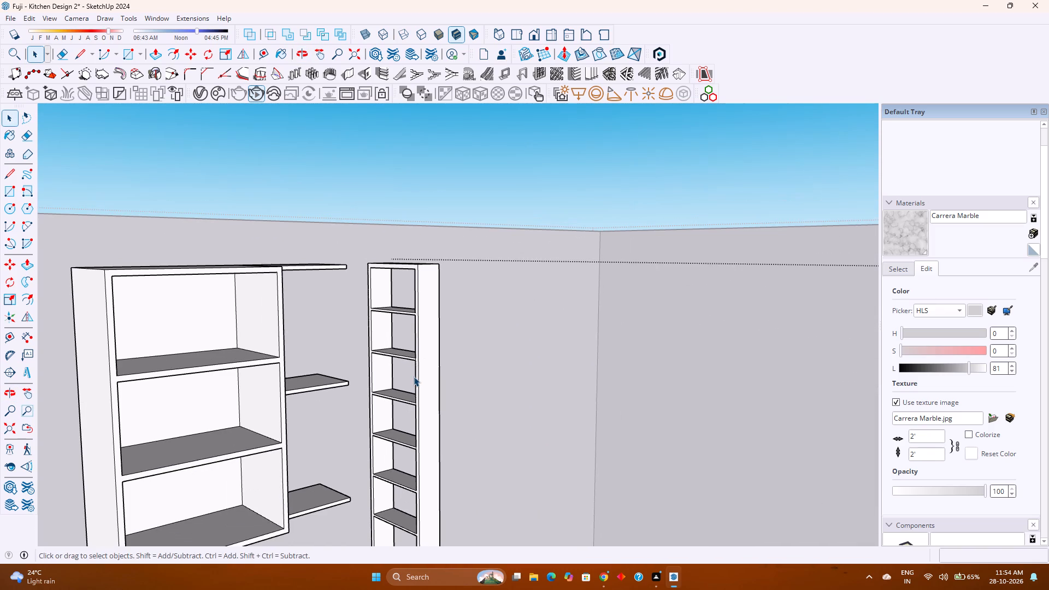
key(Escape)
key(ctrl+s)
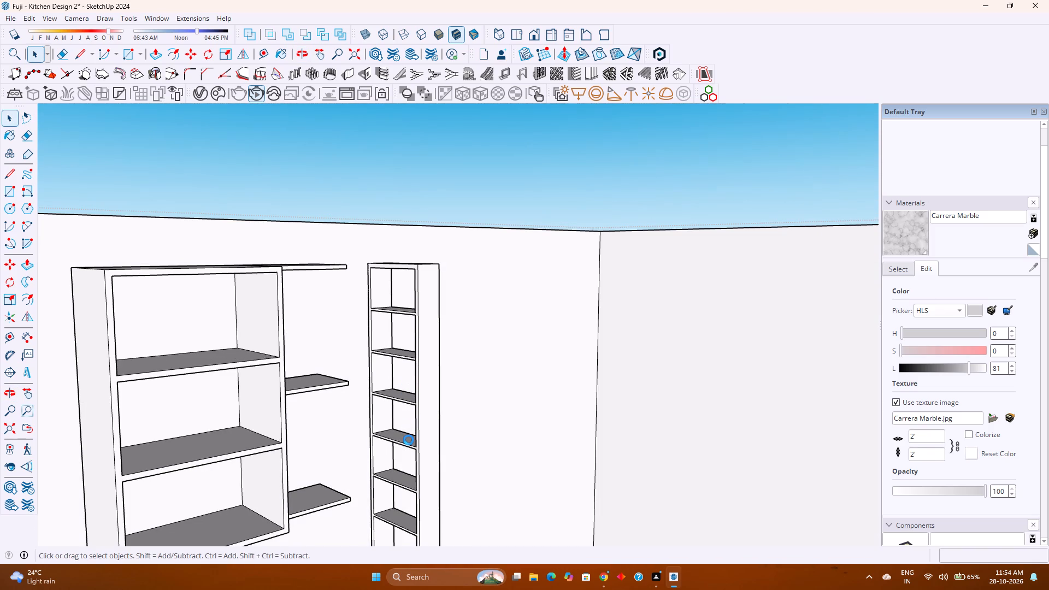
Inspect the new shelf unit alongside the wall shelving, window and countertops from several angles.
scroll(409, 440, down, 5)
middle_drag(423, 430, 320, 394)
middle_click(320, 394)
scroll(328, 392, down, 5)
middle_drag(412, 412, 283, 396)
middle_click(283, 396)
middle_drag(276, 396, 311, 380)
middle_click(311, 380)
shift+middle_drag(308, 380, 315, 375)
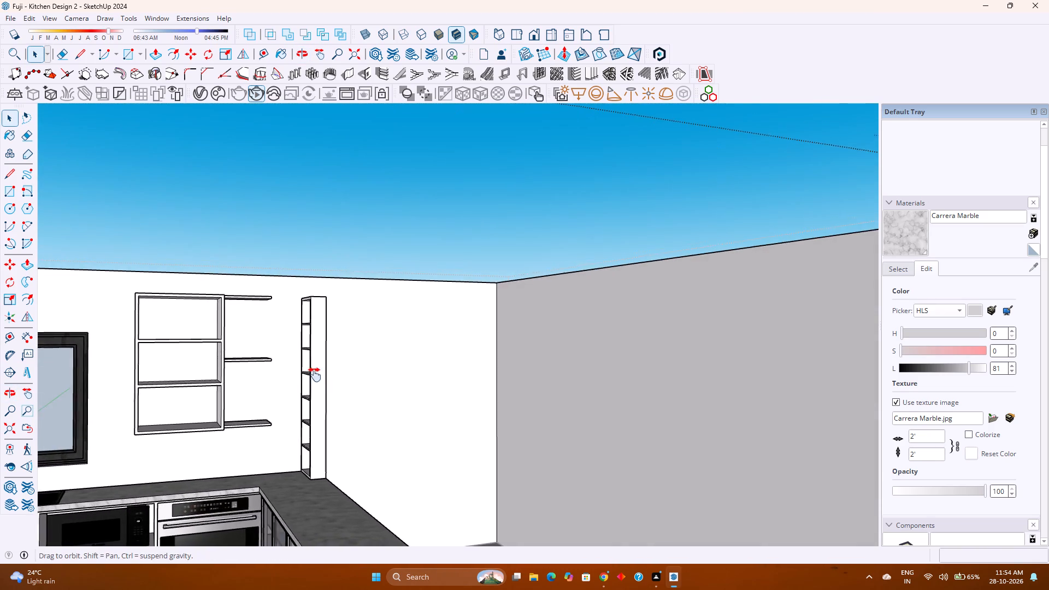
shift+middle_drag(315, 375, 474, 339)
shift+middle_drag(498, 343, 506, 344)
middle_drag(517, 414, 409, 427)
middle_drag(409, 427, 323, 447)
middle_click(321, 447)
shift+middle_drag(315, 441, 541, 430)
shift+middle_click(541, 430)
scroll(452, 409, up, 4)
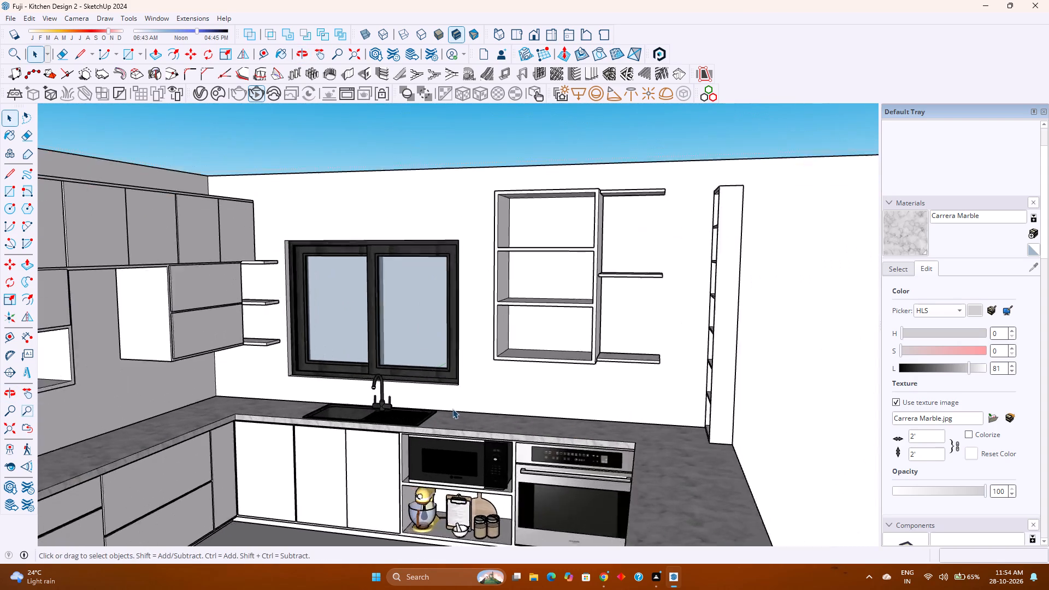
middle_drag(520, 405, 505, 393)
Examine the back and side wall faces above the countertop and their extent around the kitchen.
click(517, 386)
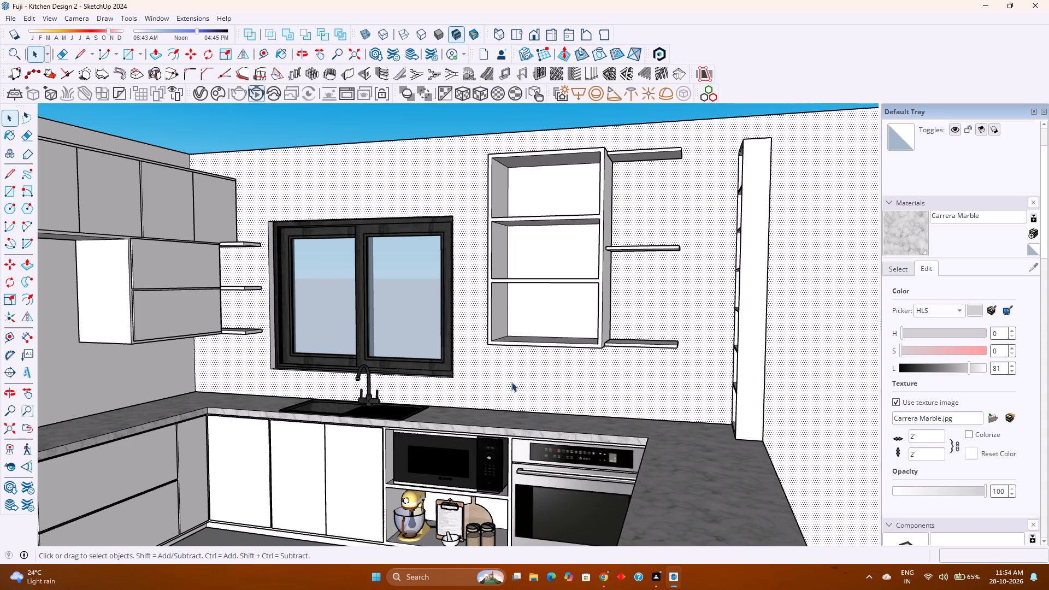
scroll(514, 377, down, 2)
middle_drag(319, 404, 469, 374)
middle_click(469, 374)
middle_drag(469, 374, 453, 376)
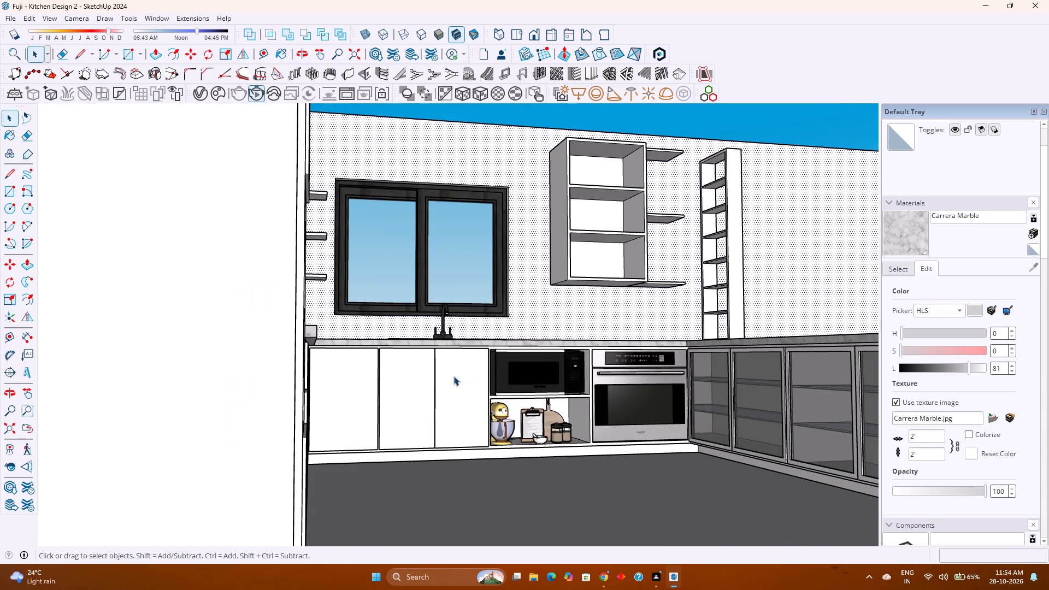
middle_drag(453, 376, 446, 376)
middle_click(446, 376)
scroll(466, 372, down, 2)
shift+middle_drag(564, 367, 571, 410)
middle_drag(571, 412, 391, 443)
middle_click(391, 443)
scroll(468, 384, up, 4)
click(535, 402)
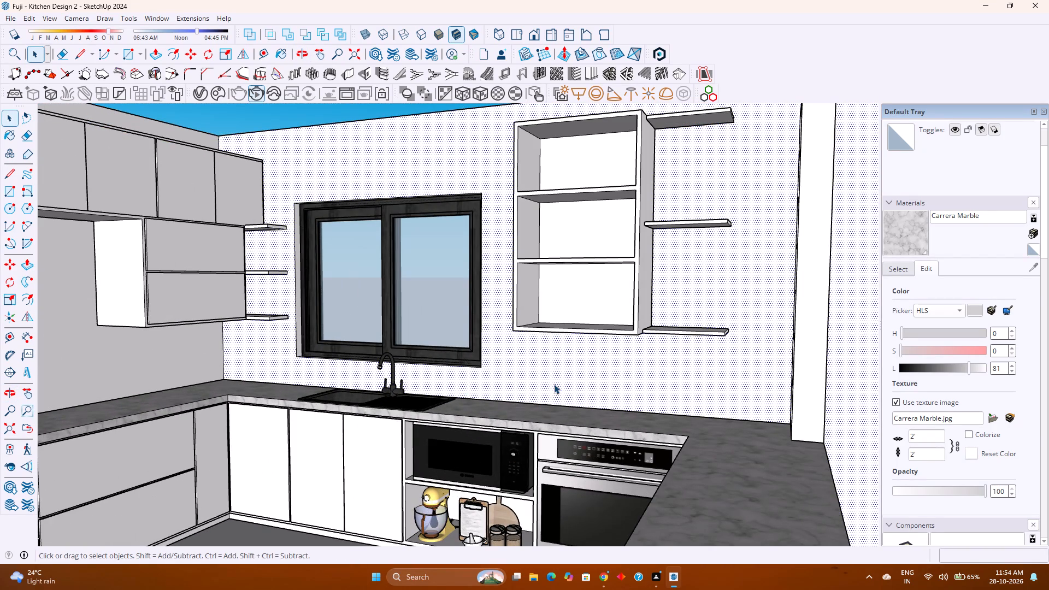
click(151, 374)
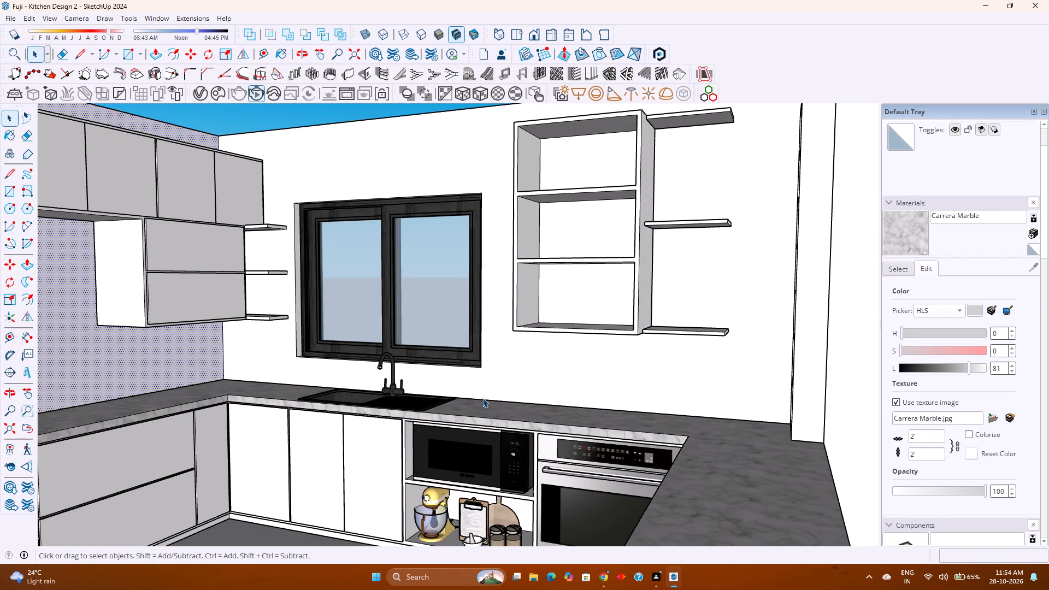
click(482, 398)
click(484, 398)
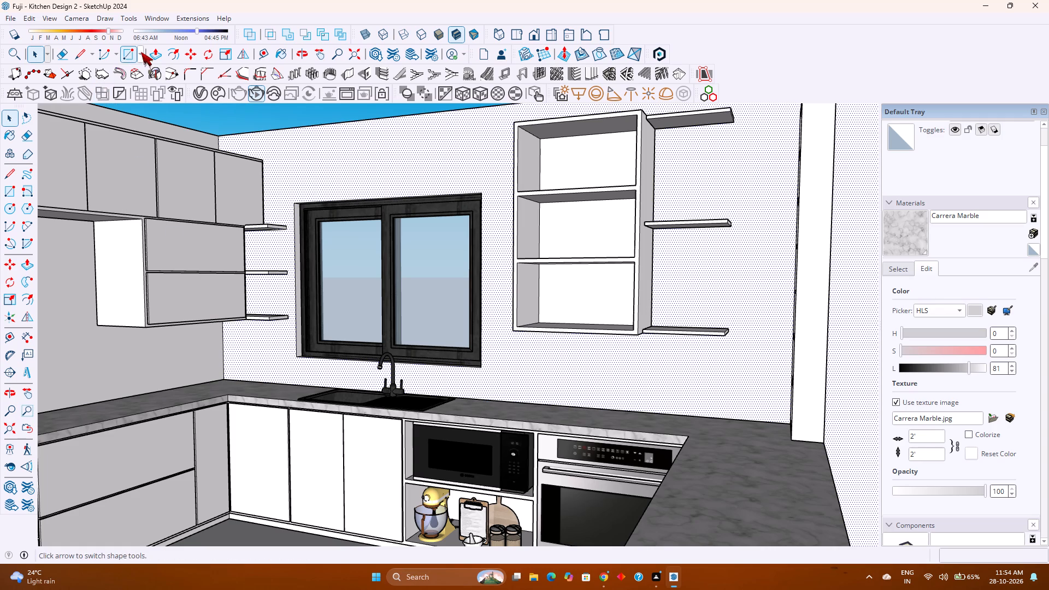
shift+middle_drag(321, 255, 366, 249)
scroll(360, 237, down, 5)
scroll(311, 273, down, 2)
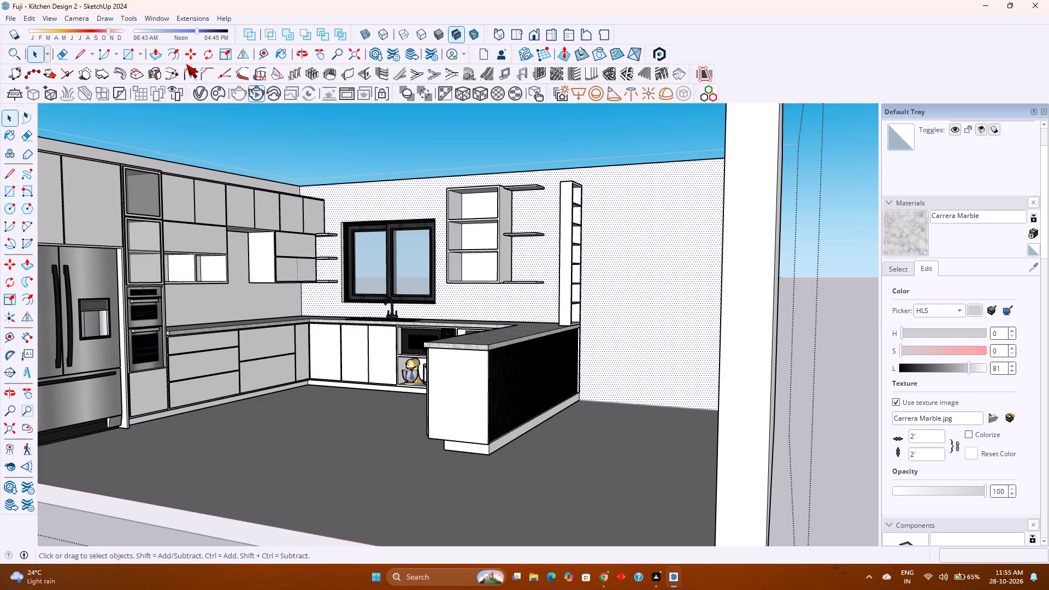
Place a horizontal guide on the back wall, offset vertically from its floor edge to the underside of the open wall shelving.
click(265, 45)
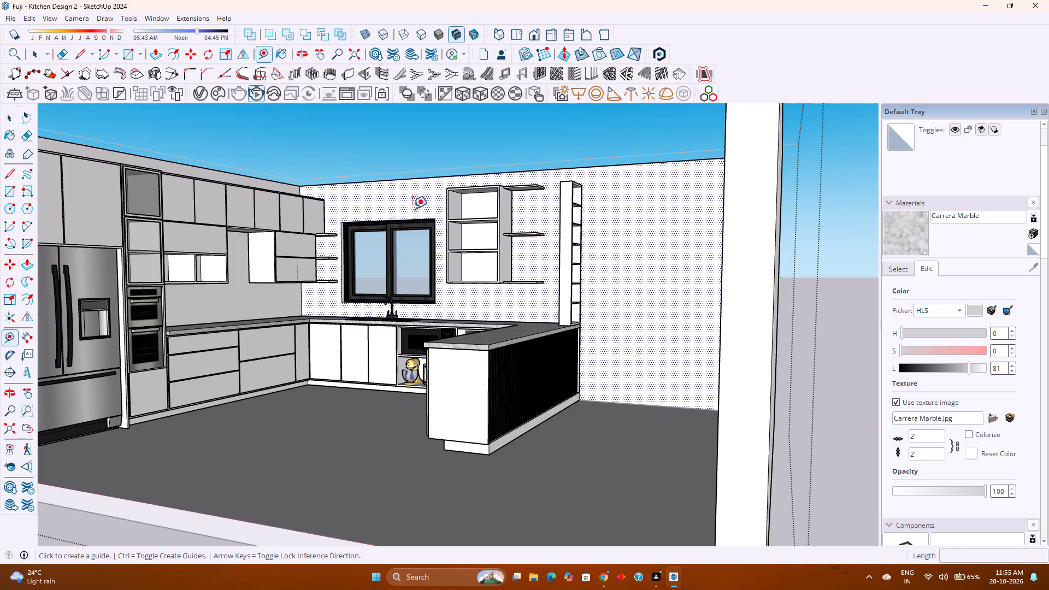
click(597, 400)
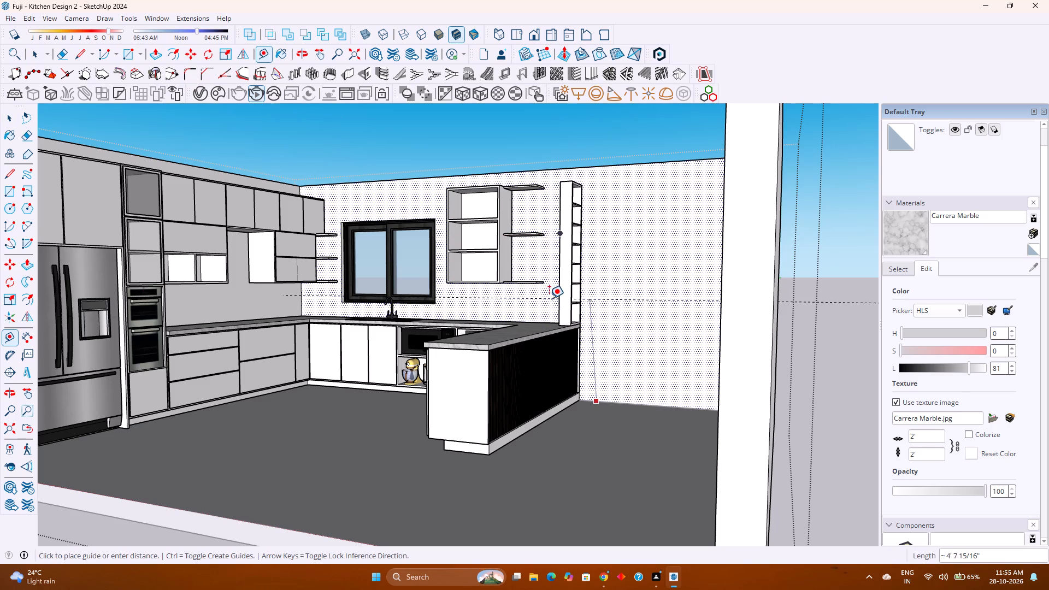
key(Up)
scroll(546, 281, up, 10)
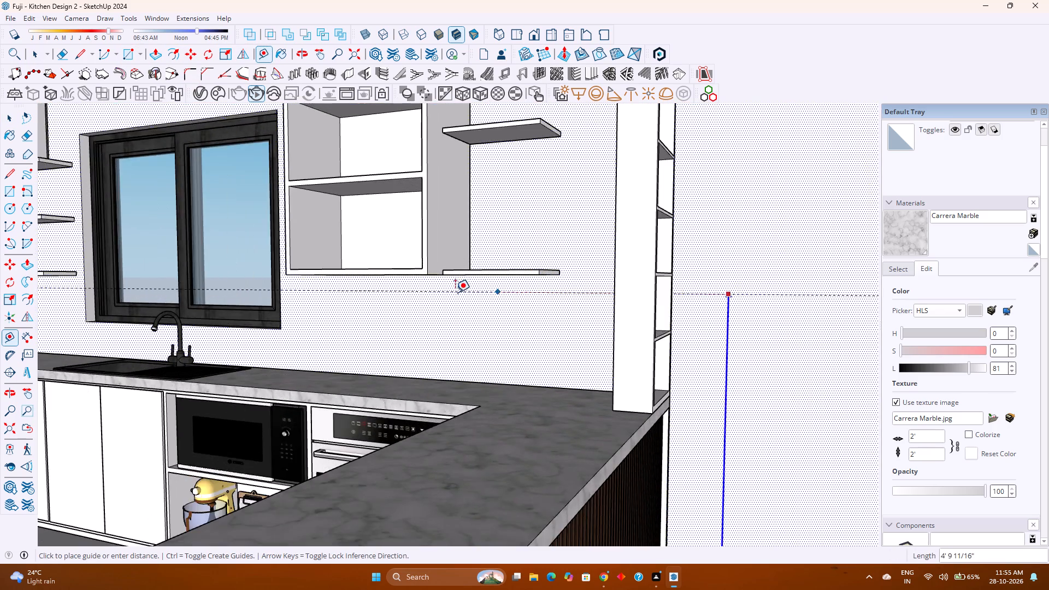
scroll(455, 292, up, 4)
click(435, 263)
scroll(485, 352, down, 5)
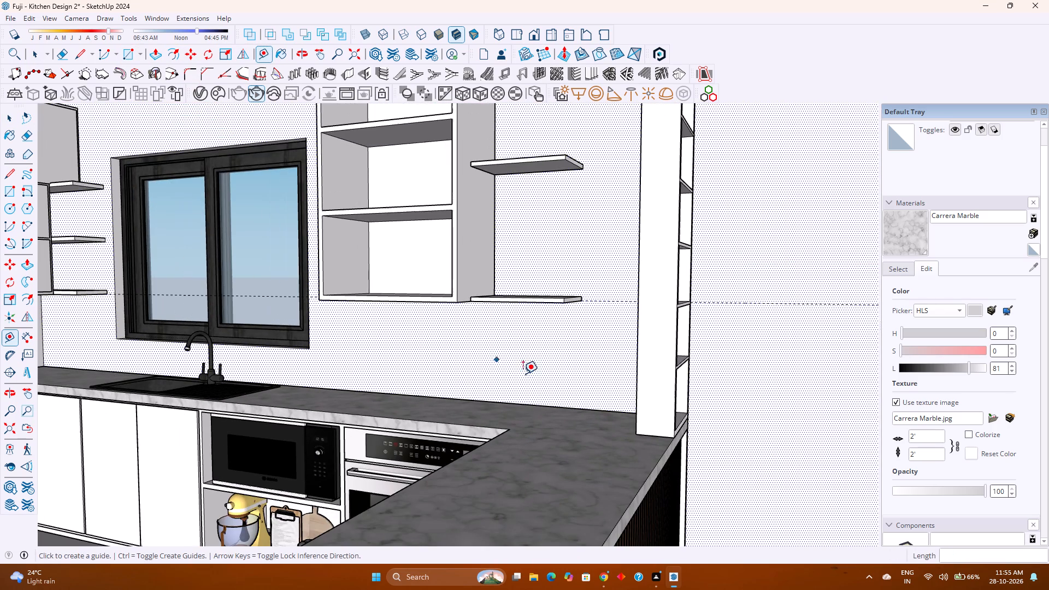
Place a second horizontal guide on the back wall, offset down from the shelving-underside guide to the countertop's back edge.
click(614, 302)
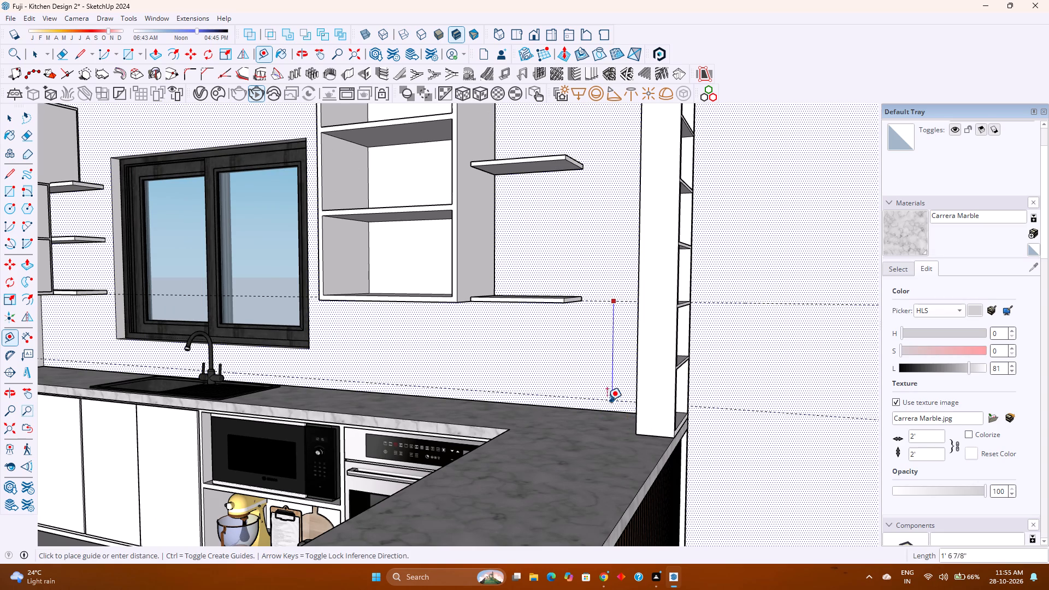
click(608, 409)
key(space)
Hide the kitchen cabinetry group so only the walls, window, floor and plinth remain in view.
scroll(583, 400, down, 5)
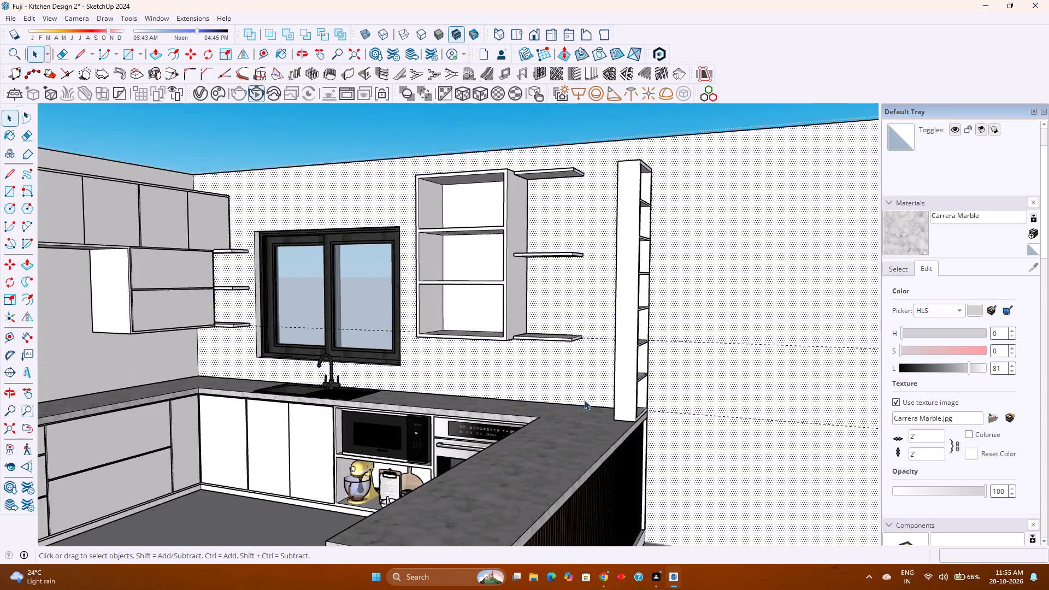
scroll(584, 400, down, 4)
click(566, 464)
right_click(563, 462)
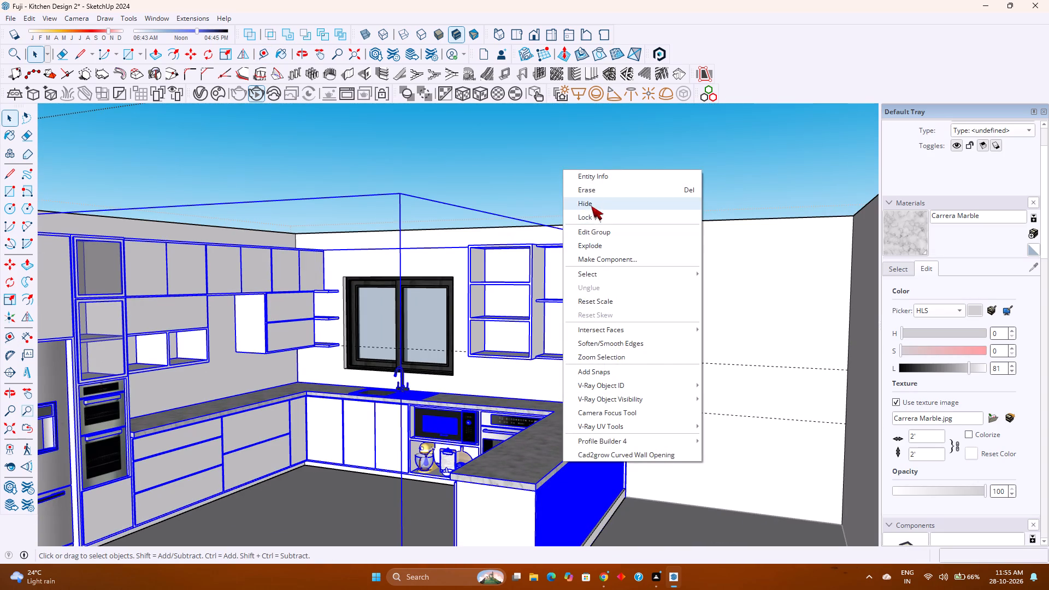
click(591, 206)
Place two horizontal guides on the side wall matching the back-wall guides, 3' above the plinth edge and 1' 10" above that.
shift+middle_drag(300, 387, 398, 324)
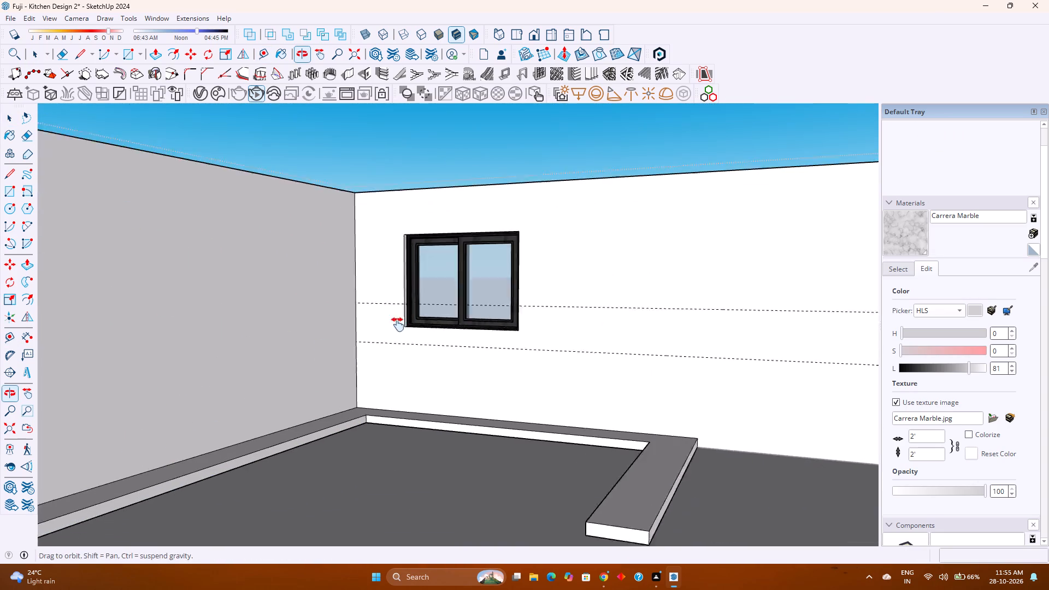
shift+middle_drag(398, 324, 404, 322)
shift+middle_drag(404, 322, 409, 322)
scroll(418, 356, down, 2)
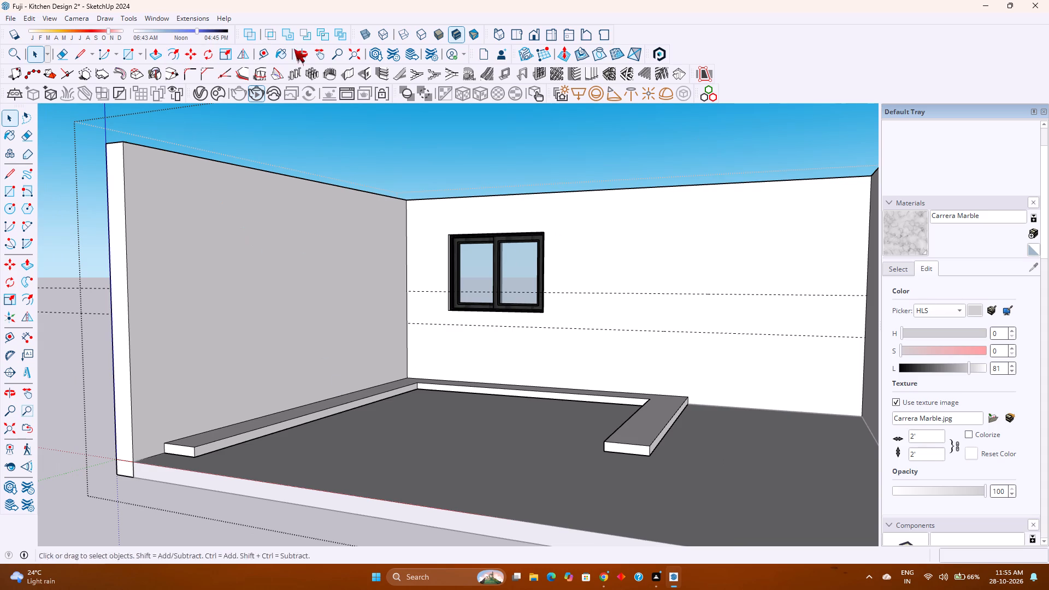
click(263, 56)
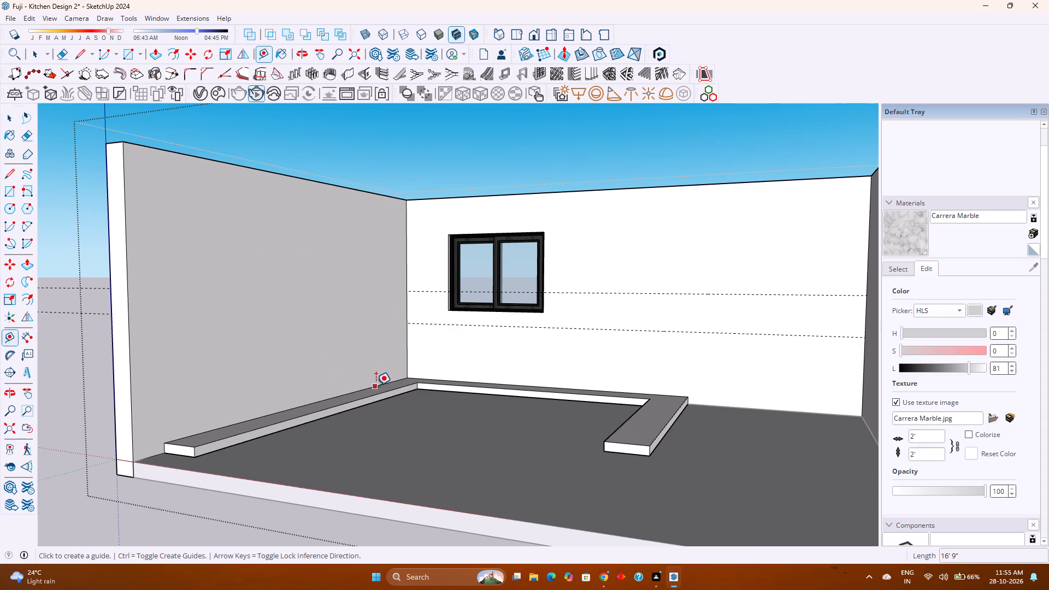
click(376, 385)
key(Up)
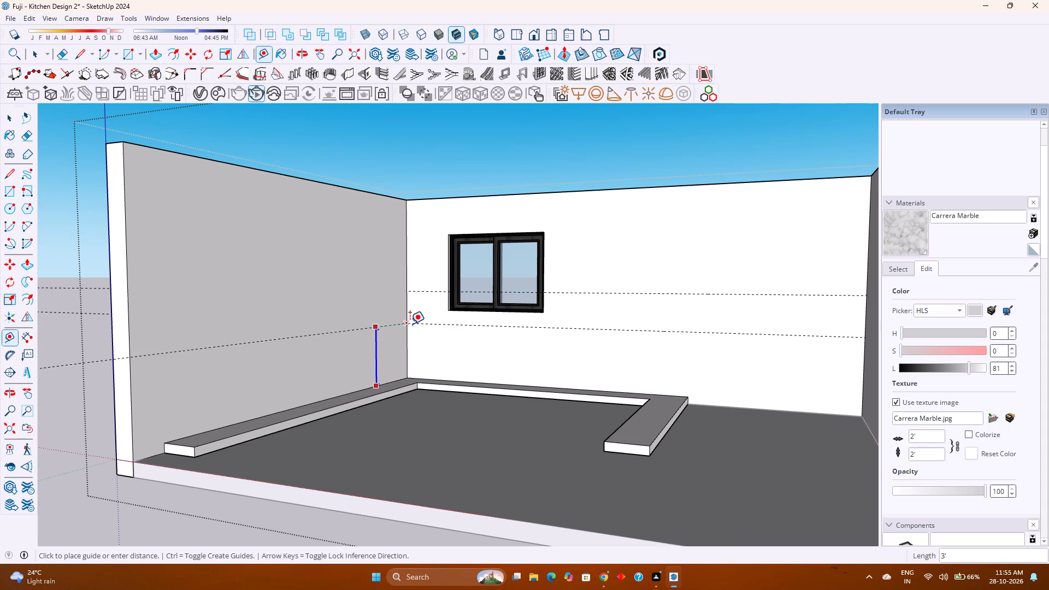
click(410, 324)
click(384, 326)
click(406, 293)
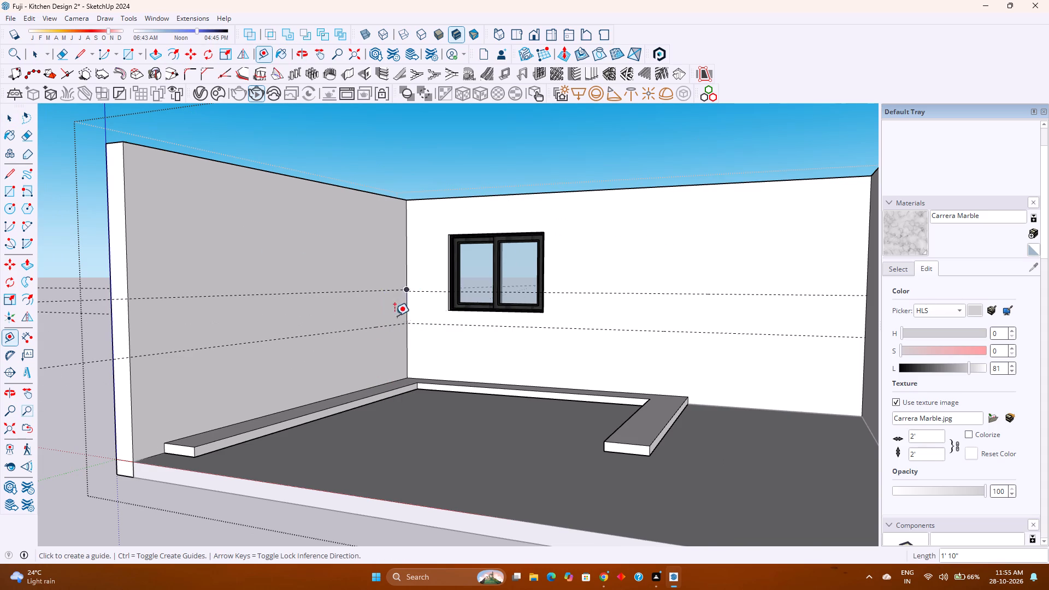
Unhide the last hidden group to bring the kitchen cabinetry back.
scroll(398, 352, down, 1)
middle_drag(398, 352, 381, 463)
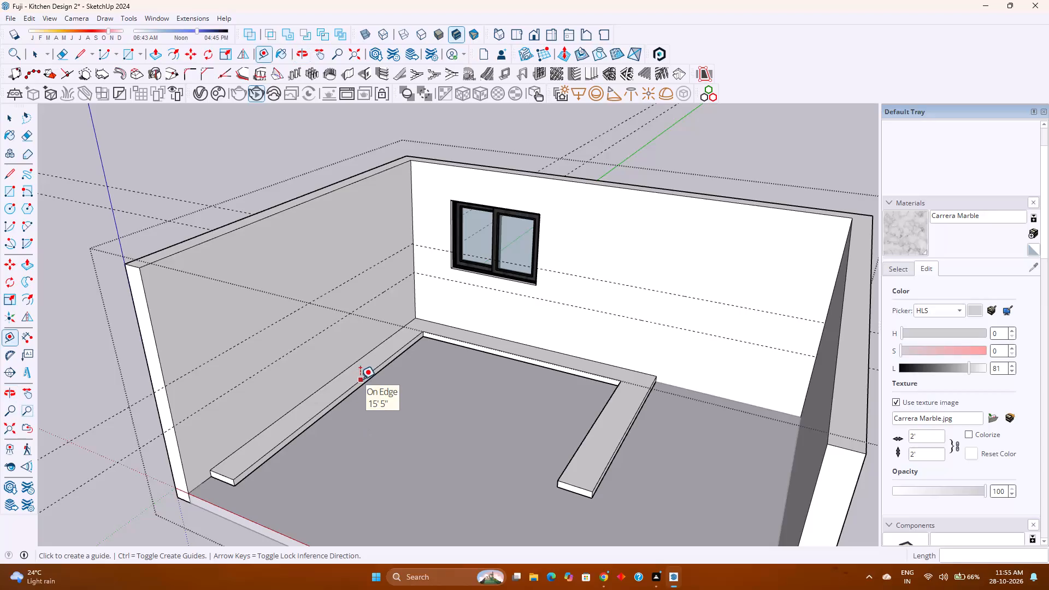
key(space)
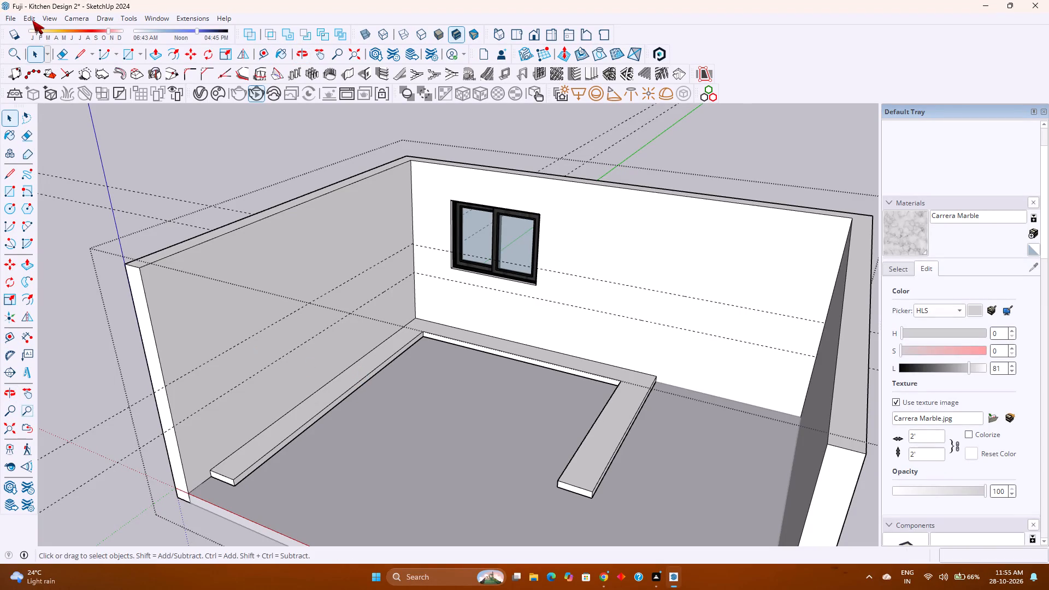
click(32, 20)
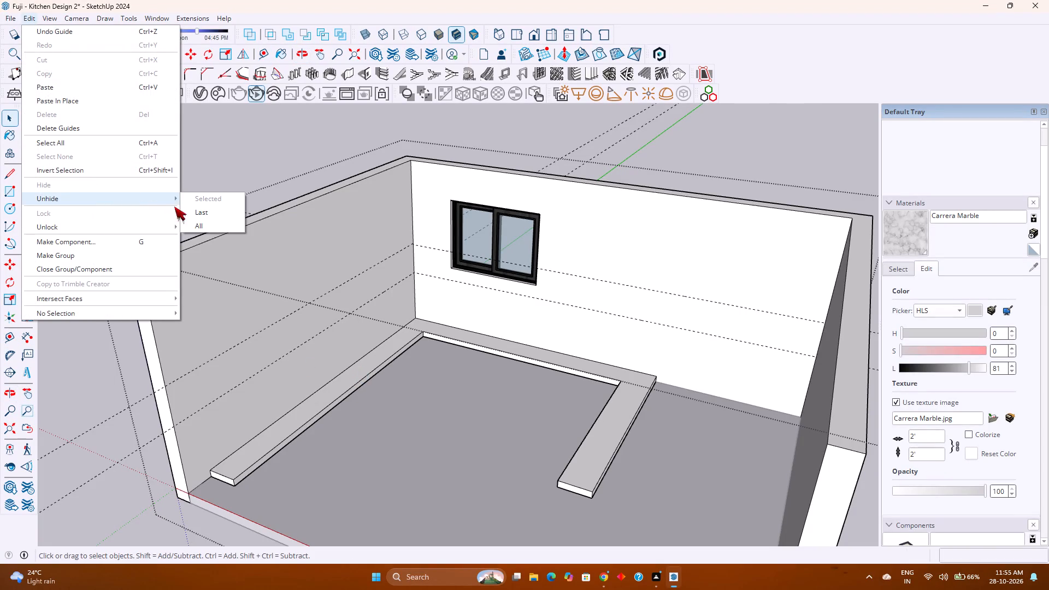
click(186, 209)
scroll(315, 367, up, 3)
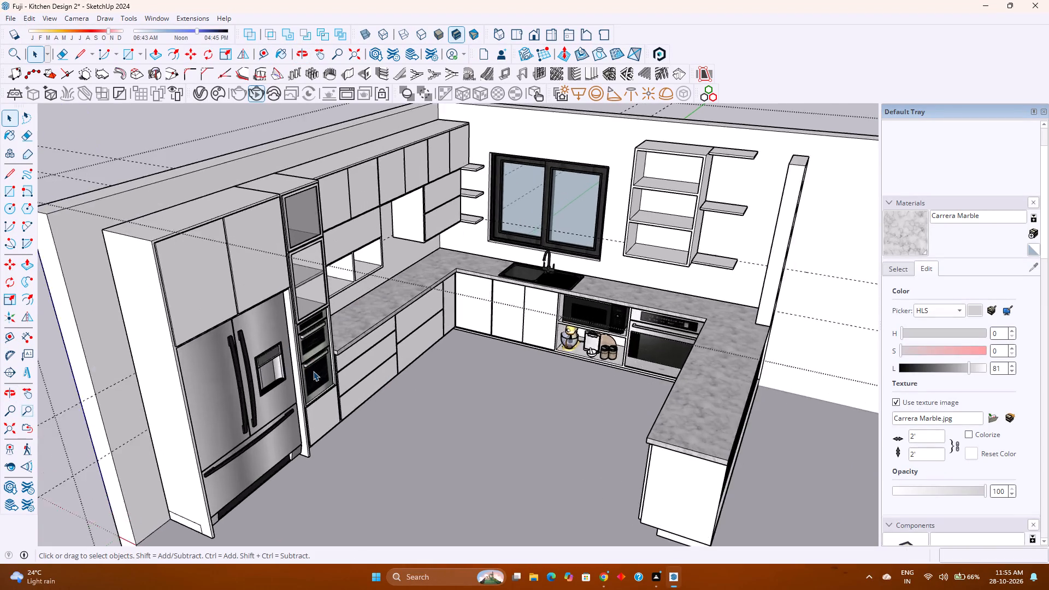
Place a vertical guide on the side wall 10' 6" from the room corner, at the tall oven cabinet's side.
middle_drag(313, 371, 239, 335)
middle_click(239, 335)
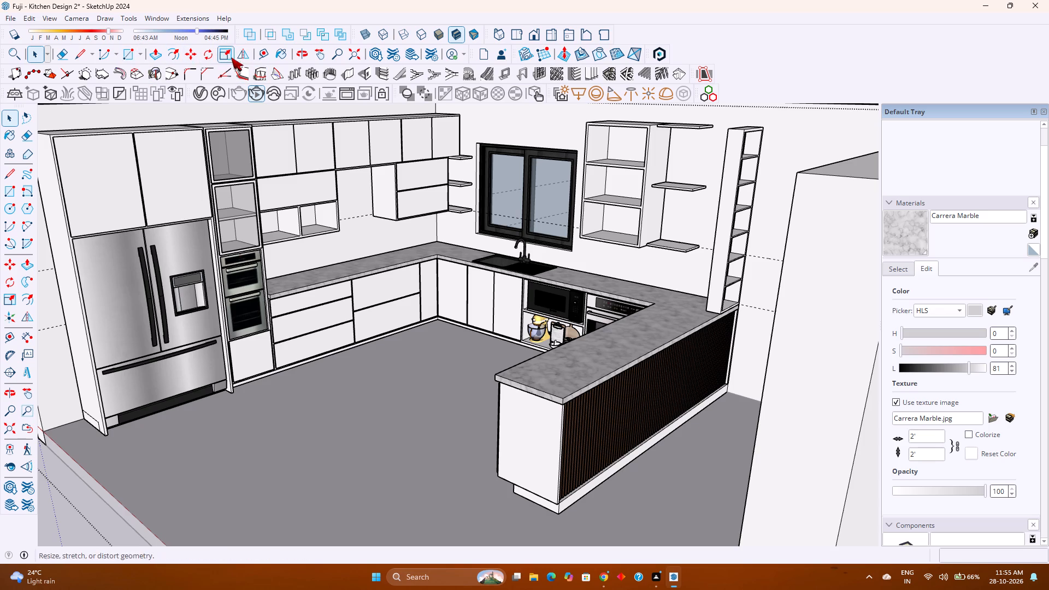
click(256, 56)
scroll(435, 239, up, 4)
middle_drag(435, 239, 430, 223)
middle_click(430, 223)
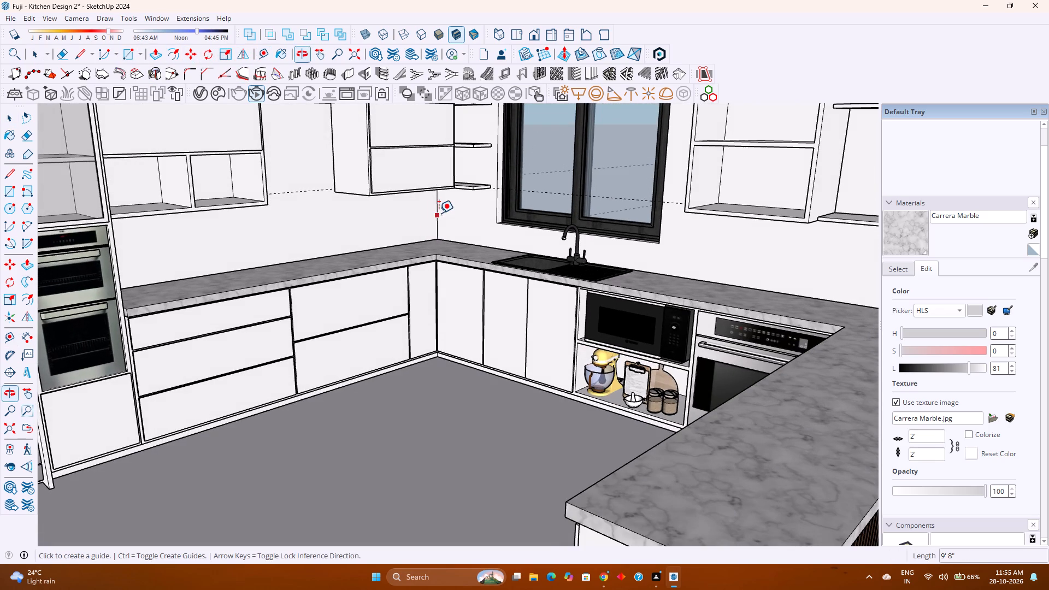
click(438, 211)
shift+middle_drag(391, 244, 500, 334)
middle_drag(500, 334, 474, 342)
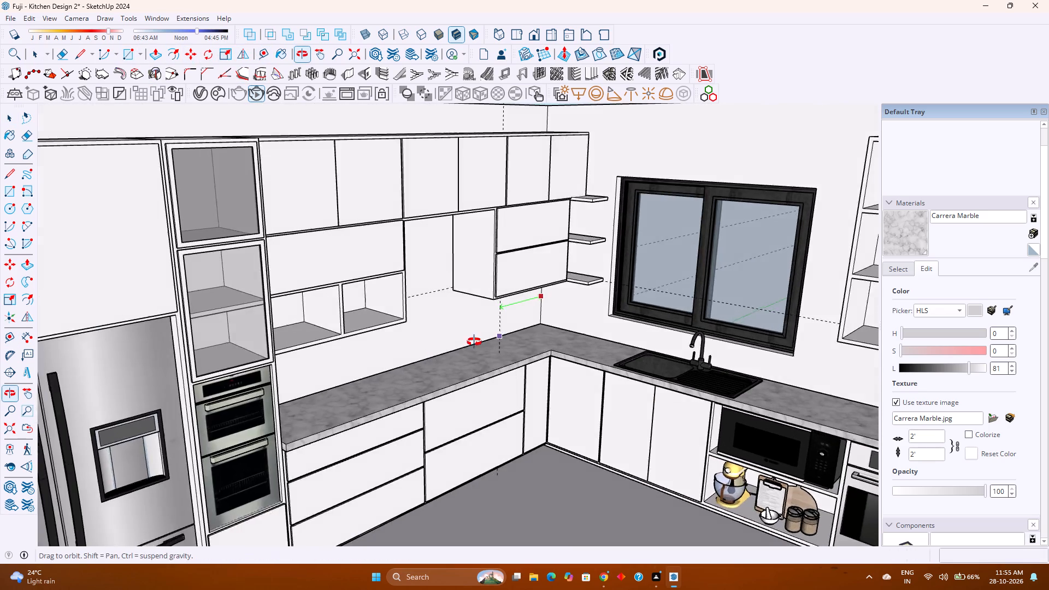
middle_drag(474, 342, 298, 358)
click(149, 344)
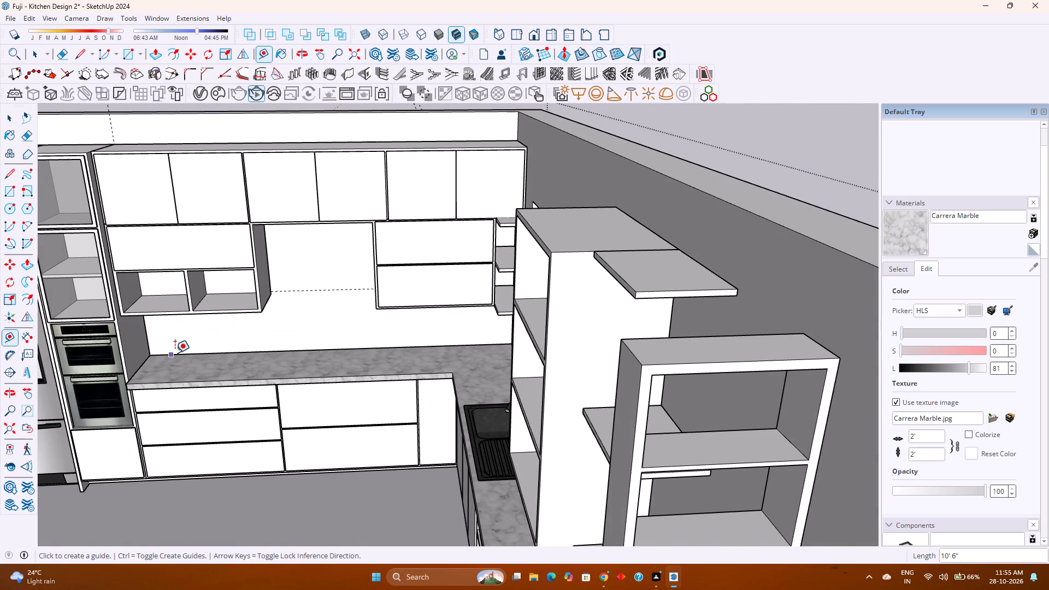
Place a vertical guide on the back wall about 14' 3" from the room corner along the red axis, at the tall shelf unit.
scroll(175, 352, down, 5)
middle_drag(195, 373, 484, 315)
middle_click(490, 314)
scroll(490, 329, down, 2)
shift+middle_drag(455, 371, 487, 315)
shift+middle_click(487, 315)
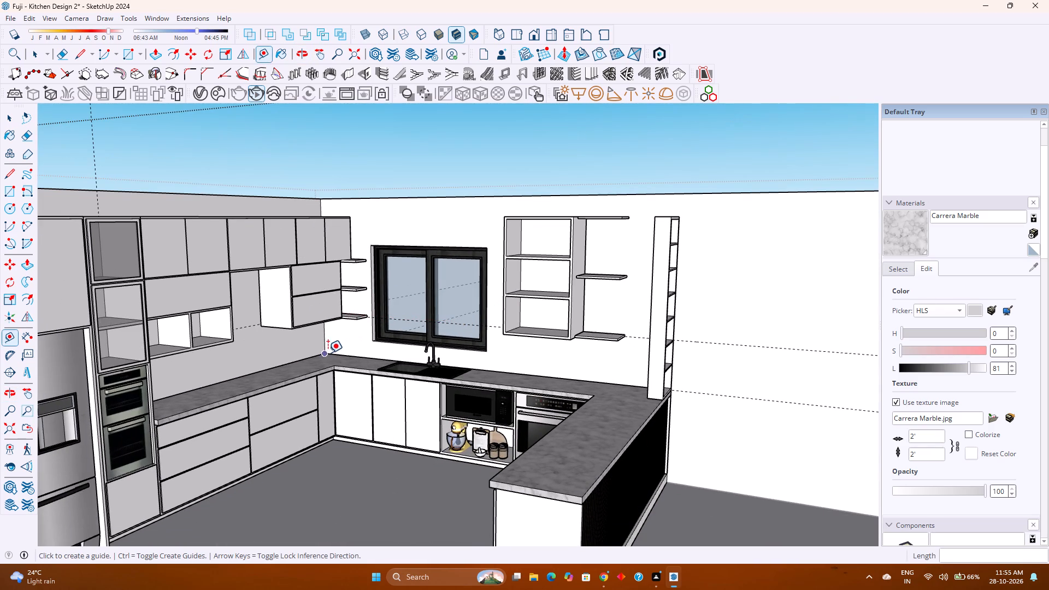
click(326, 343)
scroll(623, 364, up, 4)
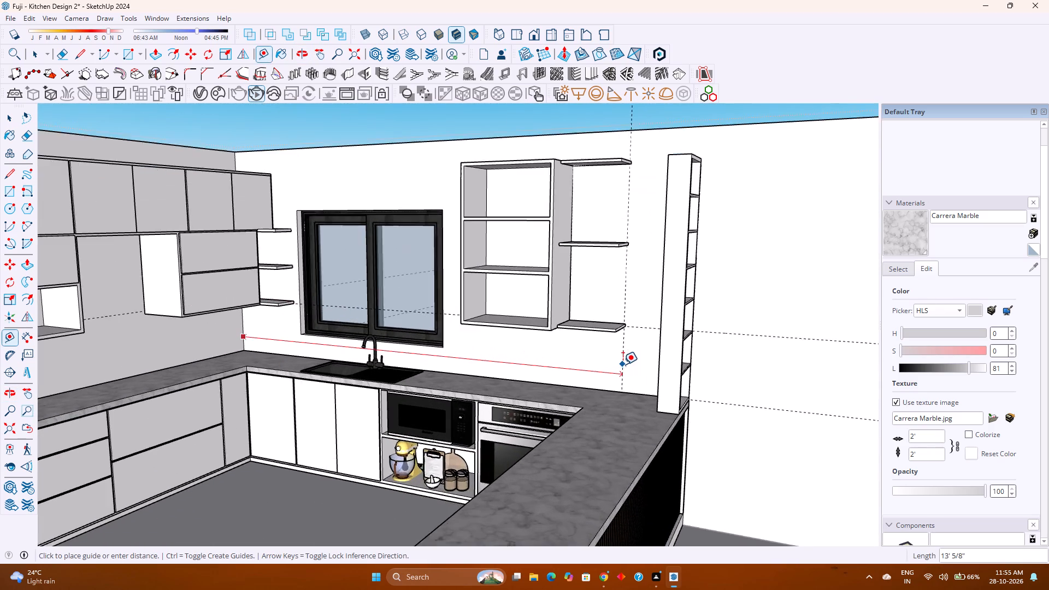
scroll(623, 364, up, 1)
middle_drag(623, 364, 681, 337)
scroll(697, 322, up, 4)
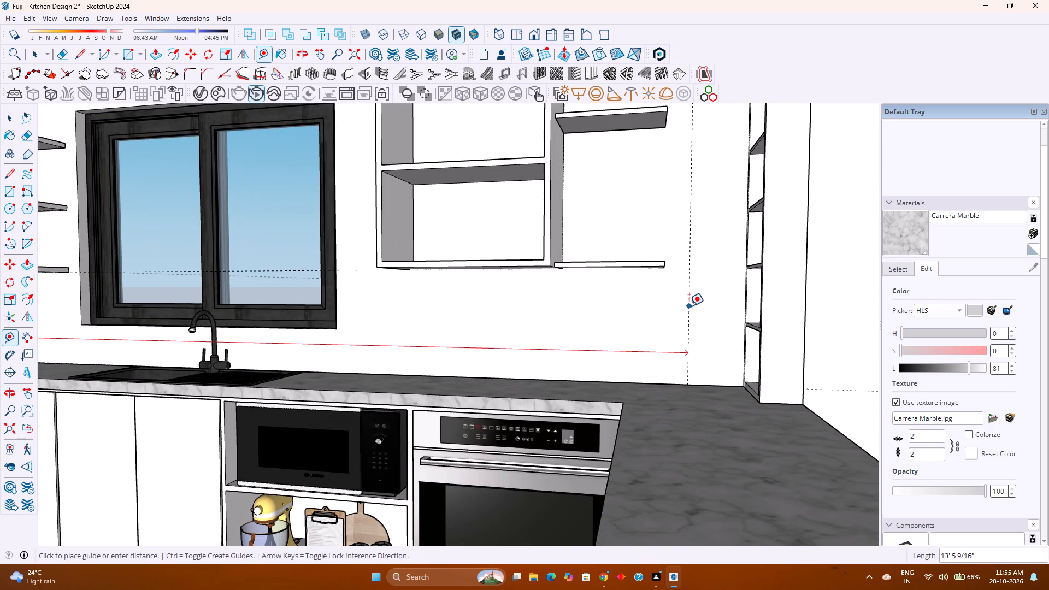
middle_drag(689, 308, 726, 376)
middle_click(726, 376)
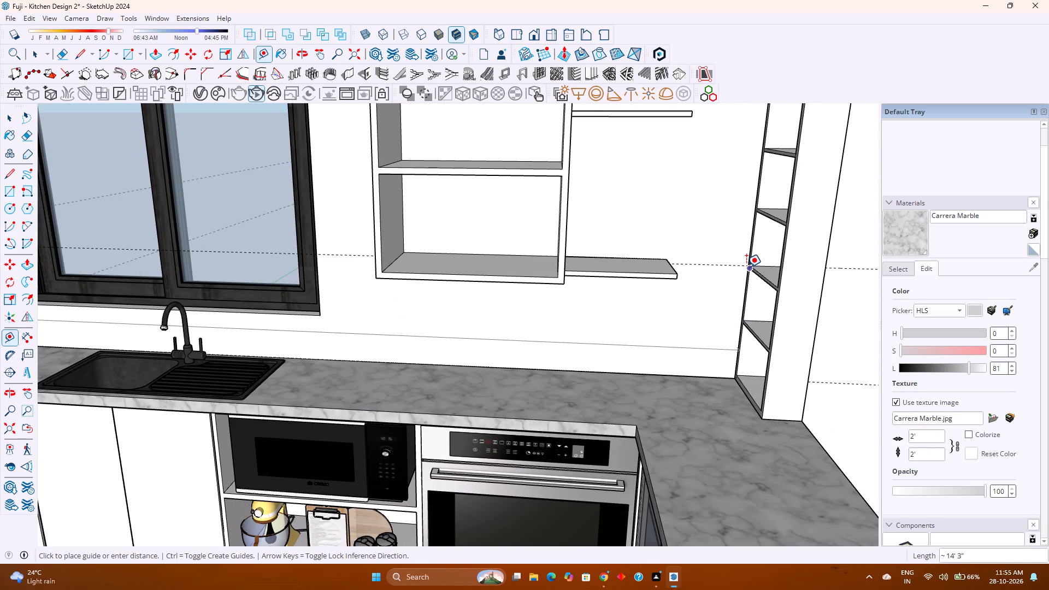
key(Left)
key(Right)
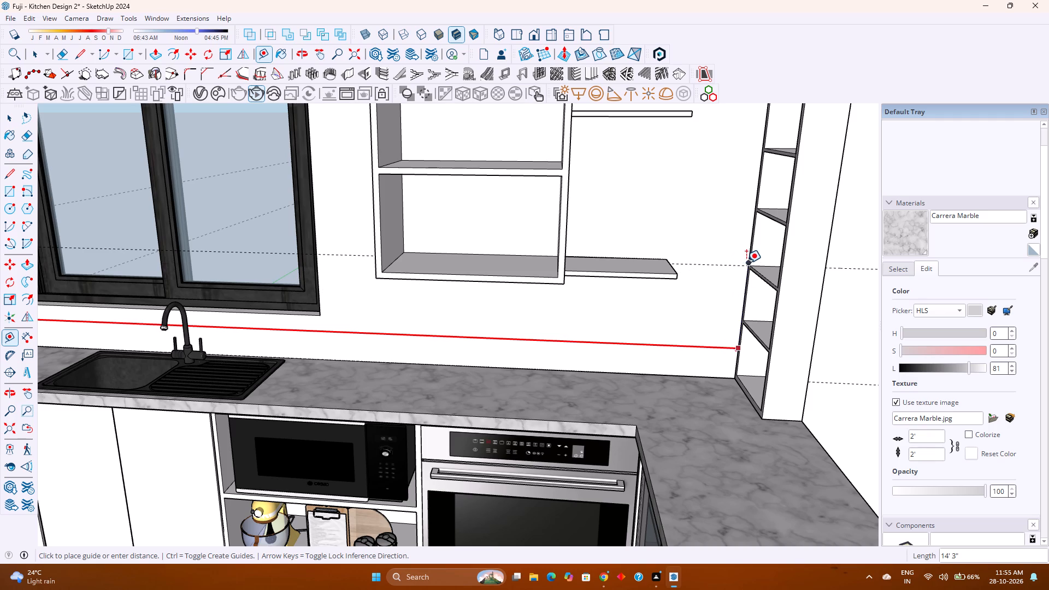
scroll(746, 264, up, 16)
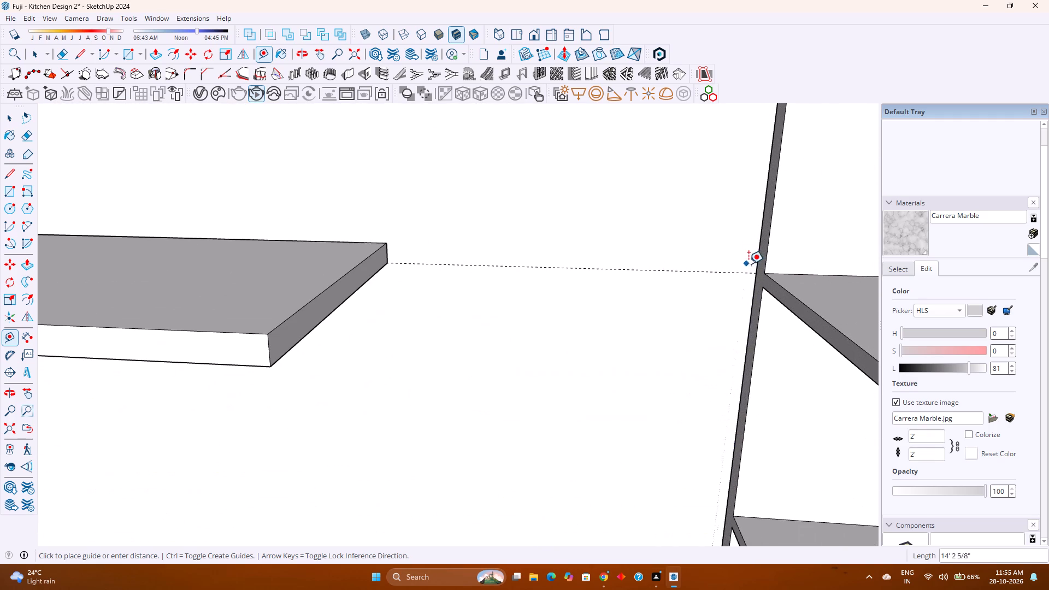
click(756, 260)
scroll(693, 277, down, 16)
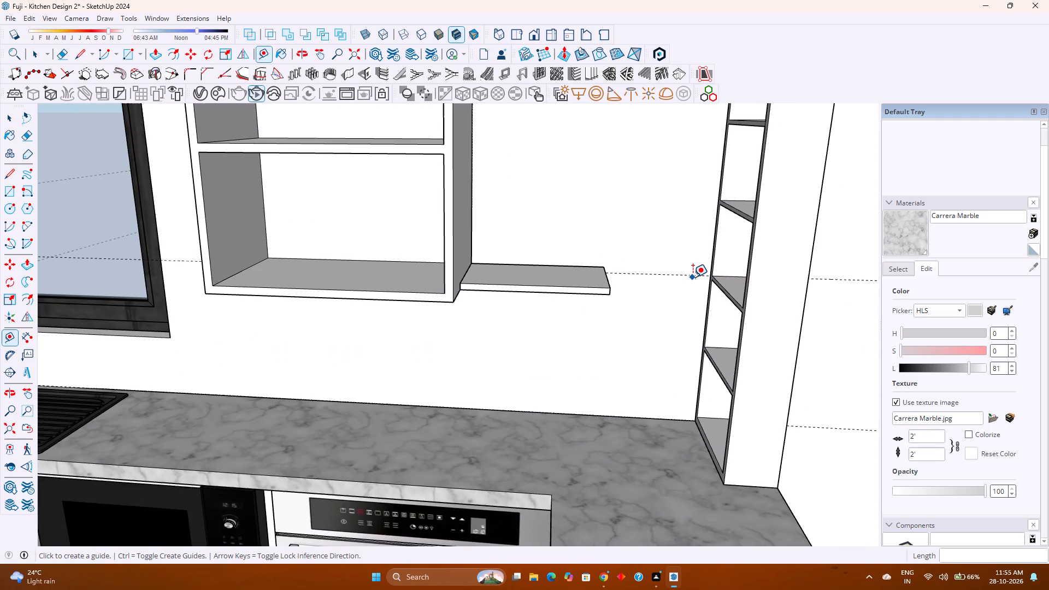
key(space)
Hide the kitchen cabinetry group again to expose the guided wall faces.
scroll(448, 314, down, 20)
scroll(448, 314, down, 3)
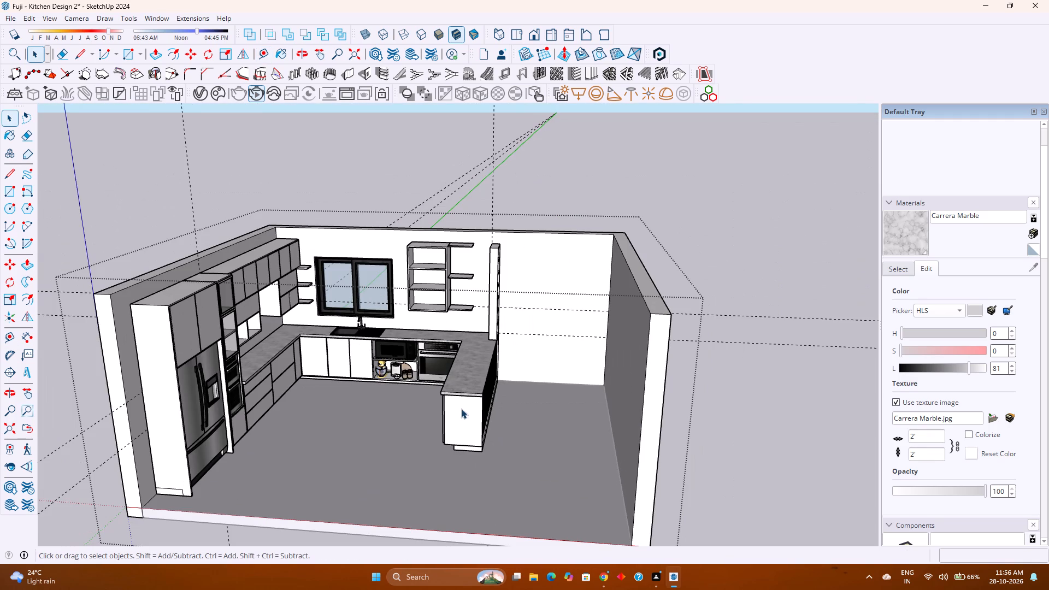
click(468, 398)
right_click(468, 398)
click(496, 141)
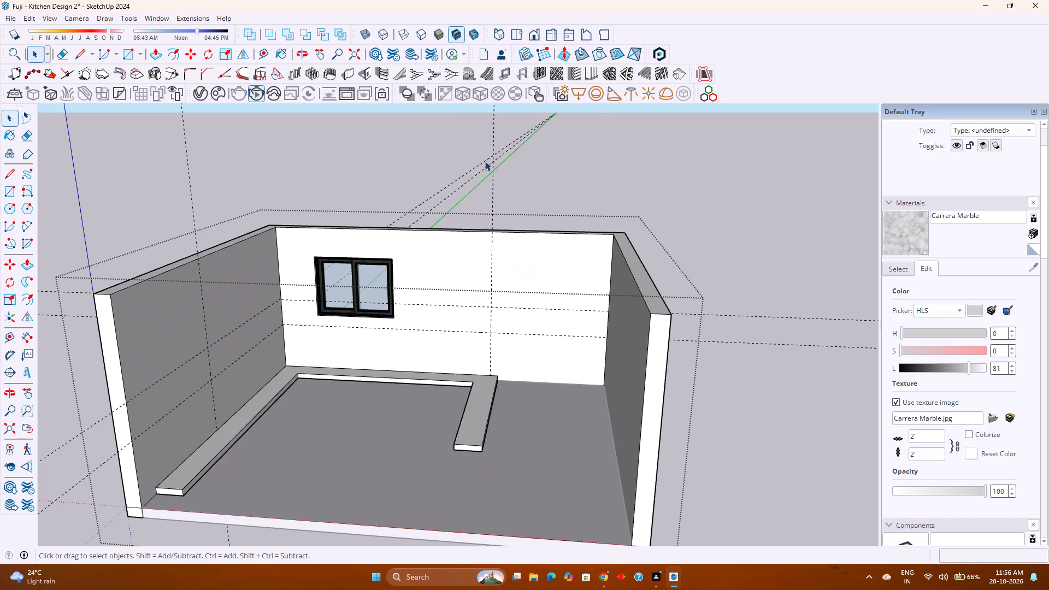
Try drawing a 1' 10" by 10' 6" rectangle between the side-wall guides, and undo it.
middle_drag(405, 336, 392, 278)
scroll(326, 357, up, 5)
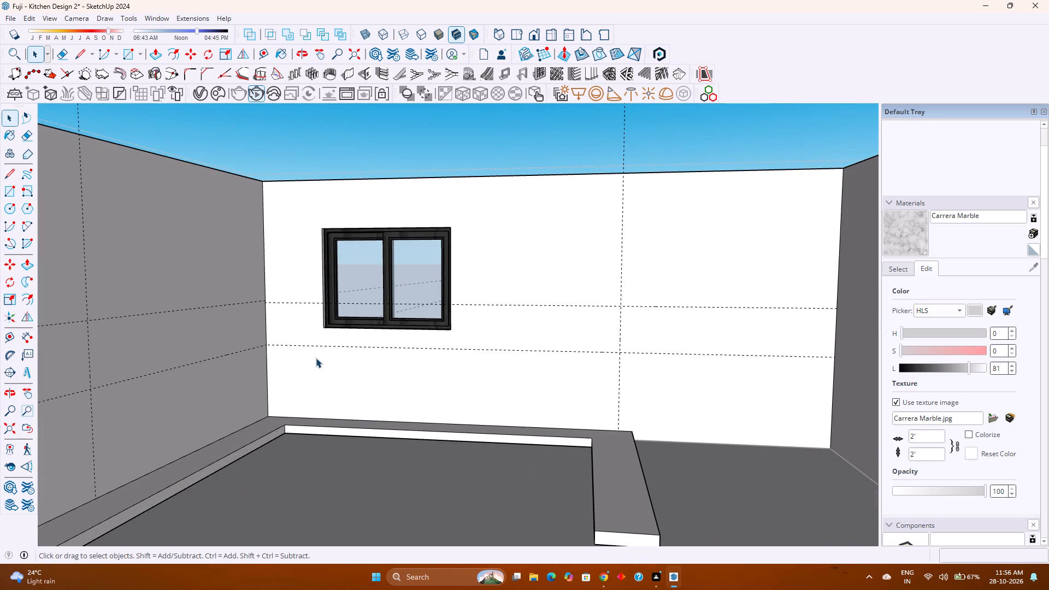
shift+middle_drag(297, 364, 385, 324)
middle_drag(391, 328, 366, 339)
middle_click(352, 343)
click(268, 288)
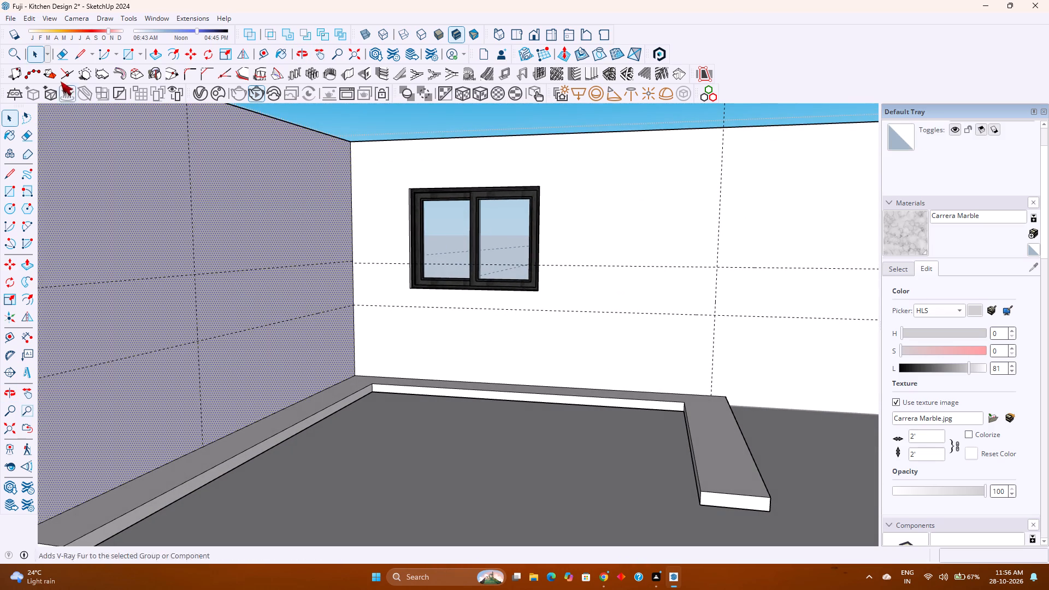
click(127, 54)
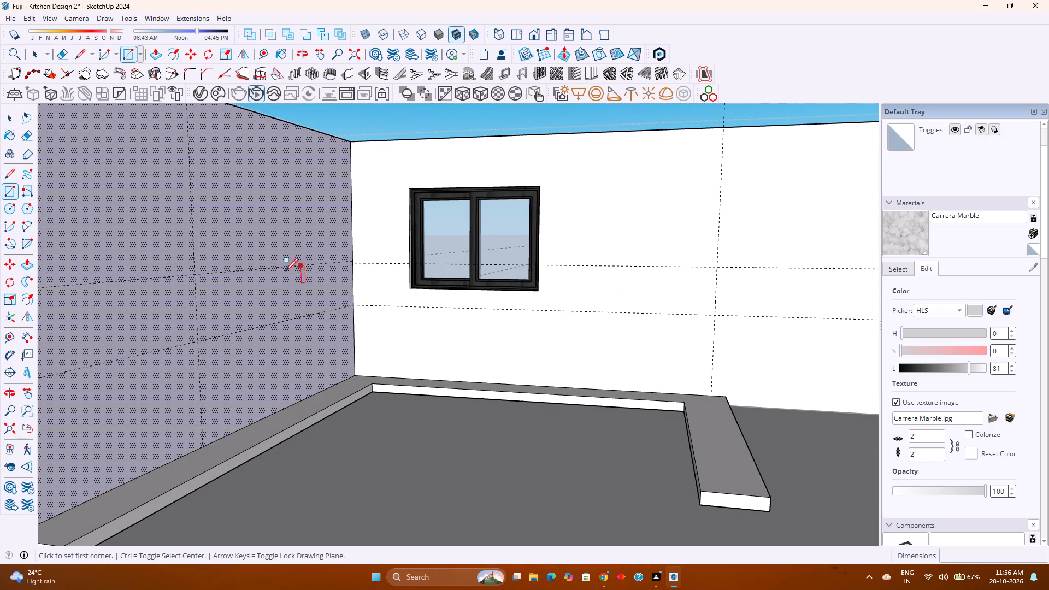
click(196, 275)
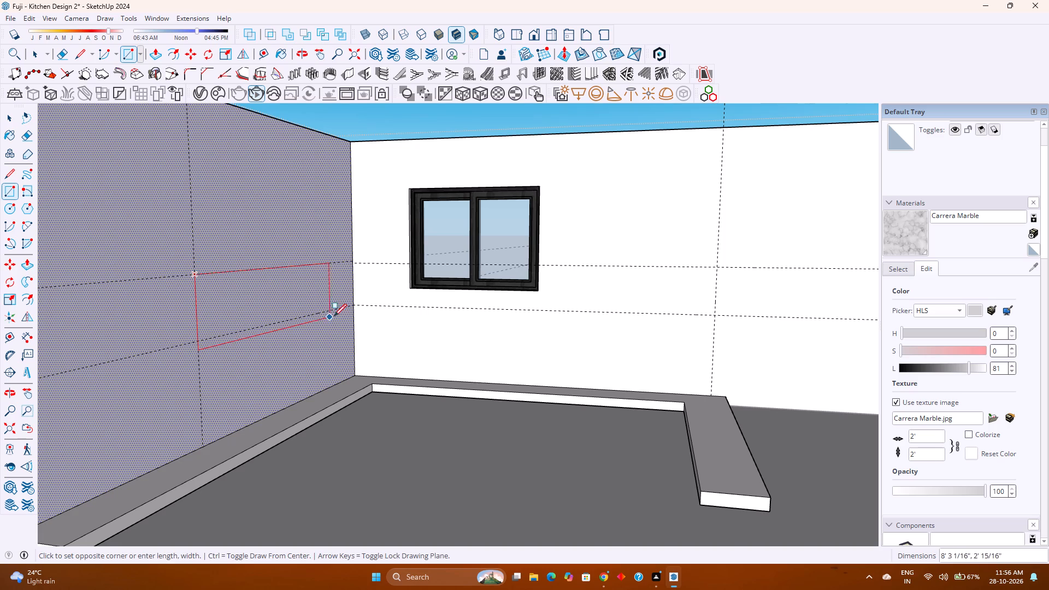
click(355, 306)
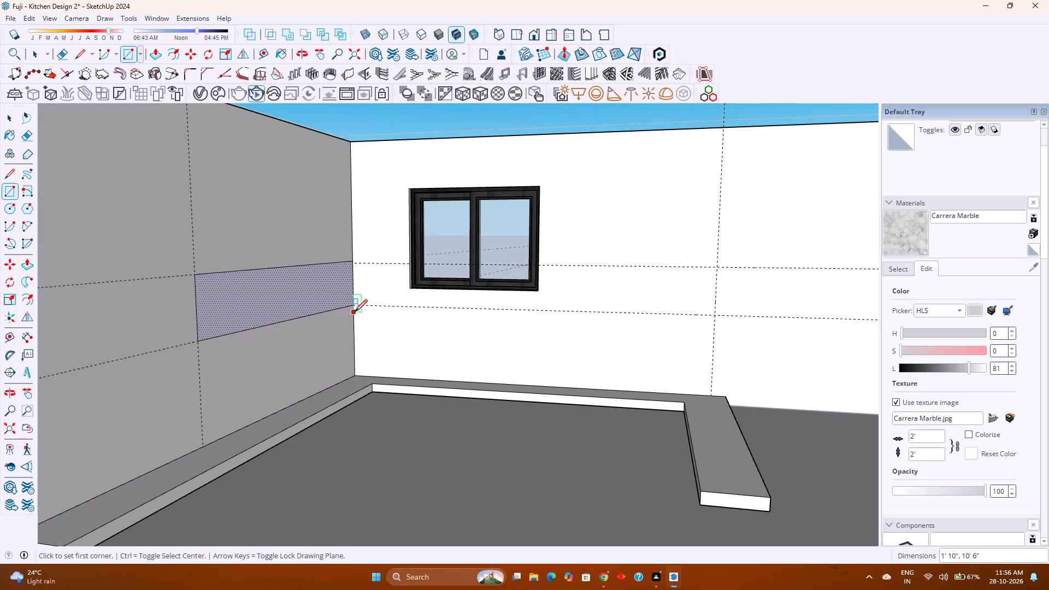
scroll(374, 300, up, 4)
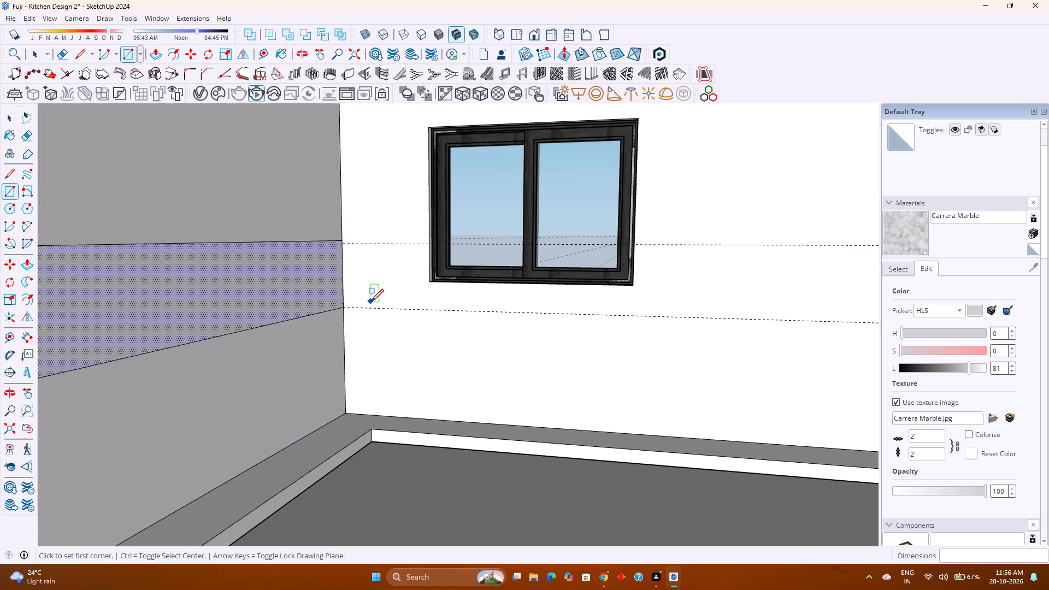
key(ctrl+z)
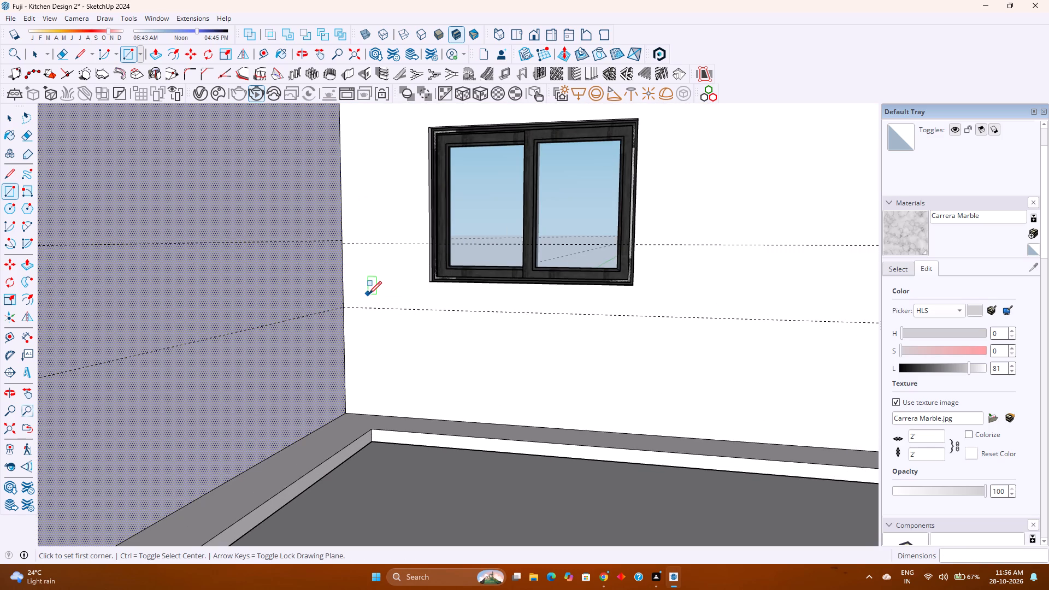
Draw a 1' 10" by 10' 6" rectangle on the side wall, from the vertical guide to the room corner between the horizontal guides.
scroll(355, 304, down, 3)
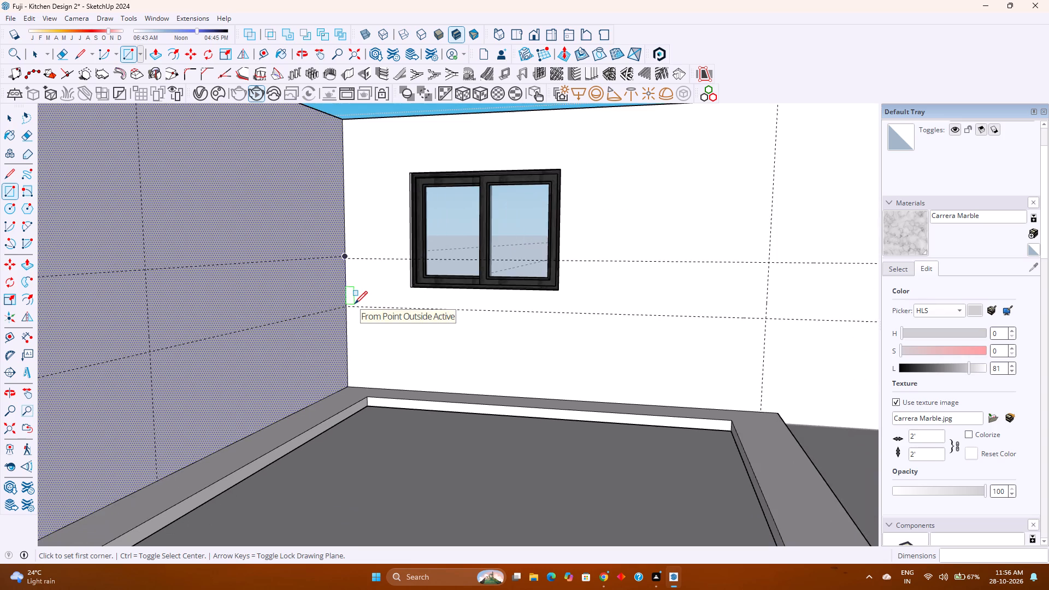
scroll(355, 304, down, 2)
click(198, 279)
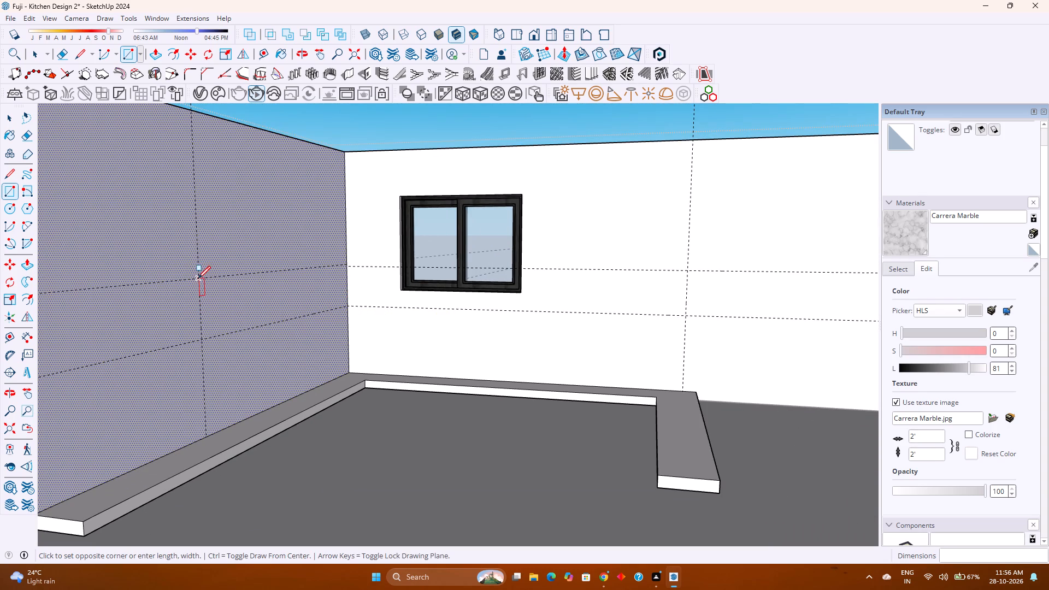
click(345, 308)
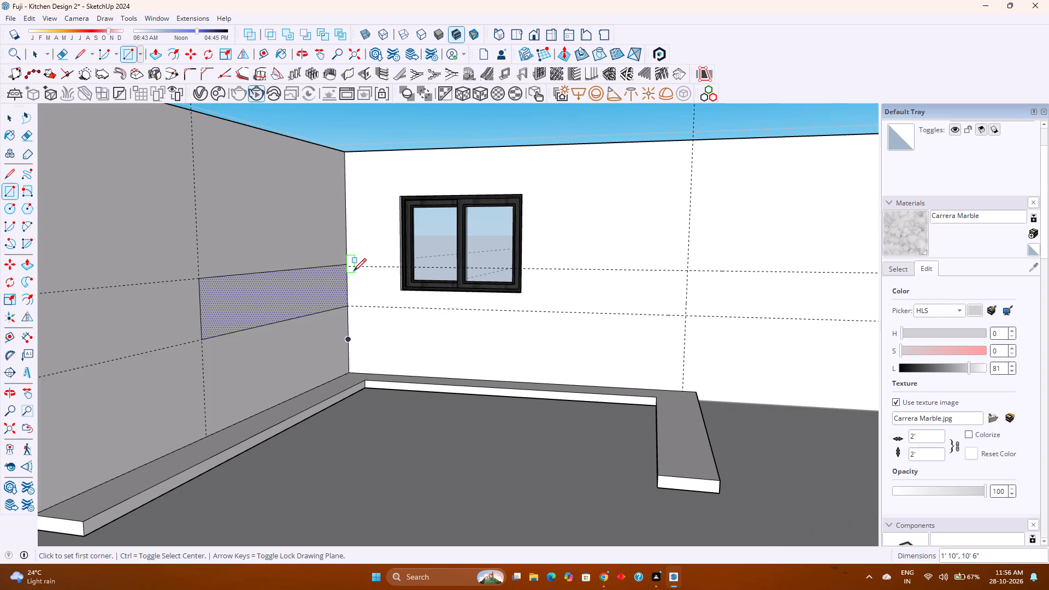
Draw a 14' 3" by 1' 10" rectangle on the back wall, from the room corner to the vertical guide between the horizontal guides.
scroll(348, 268, up, 7)
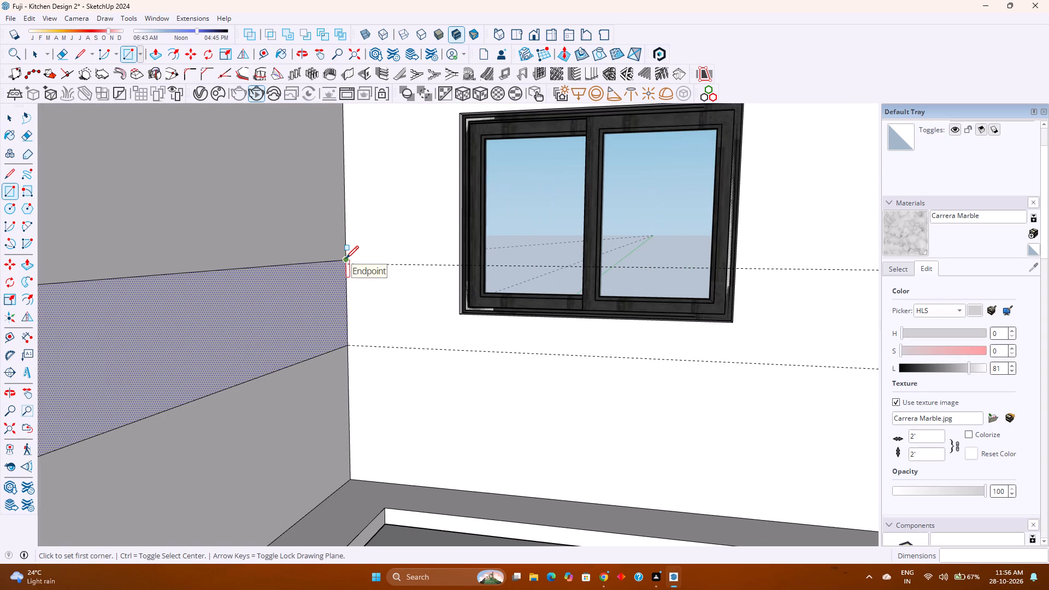
scroll(346, 258, up, 6)
click(346, 258)
scroll(364, 315, down, 3)
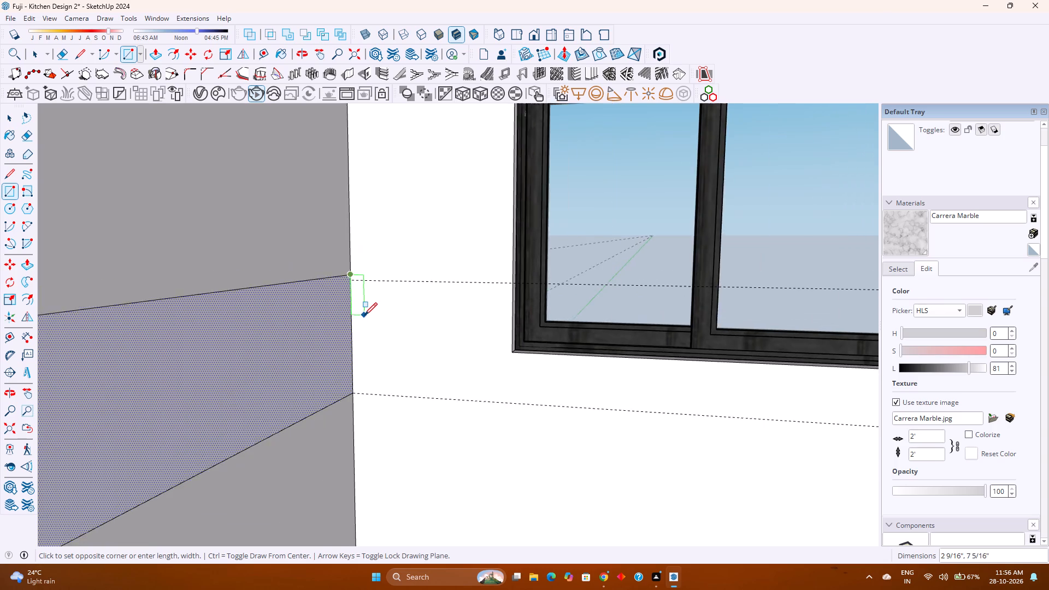
scroll(364, 315, down, 11)
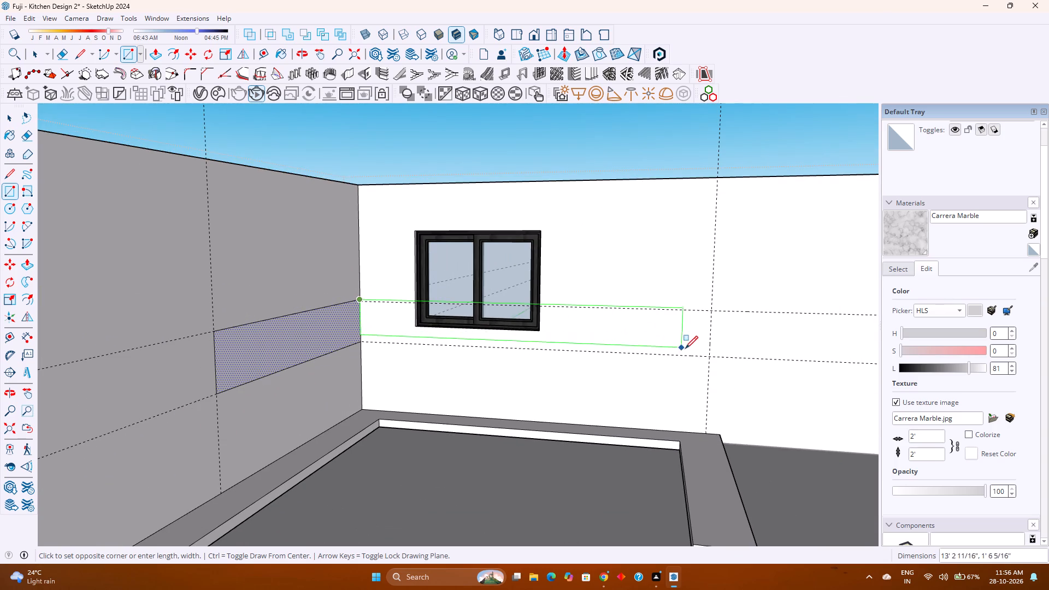
click(711, 357)
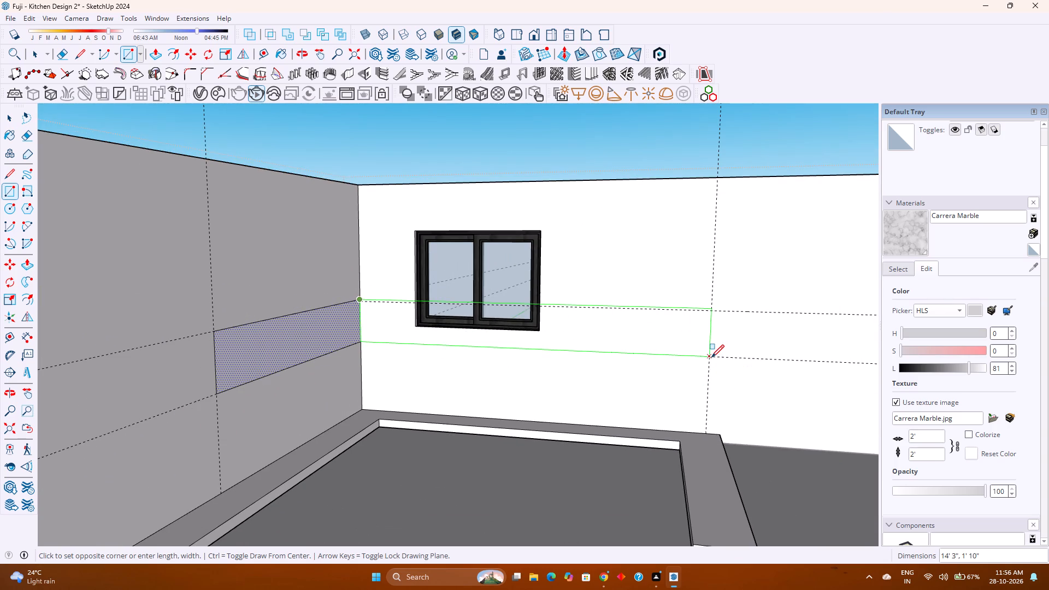
Delete the two faces covering the window and the segment of the rectangle's top edge that crosses it.
key(space)
click(516, 273)
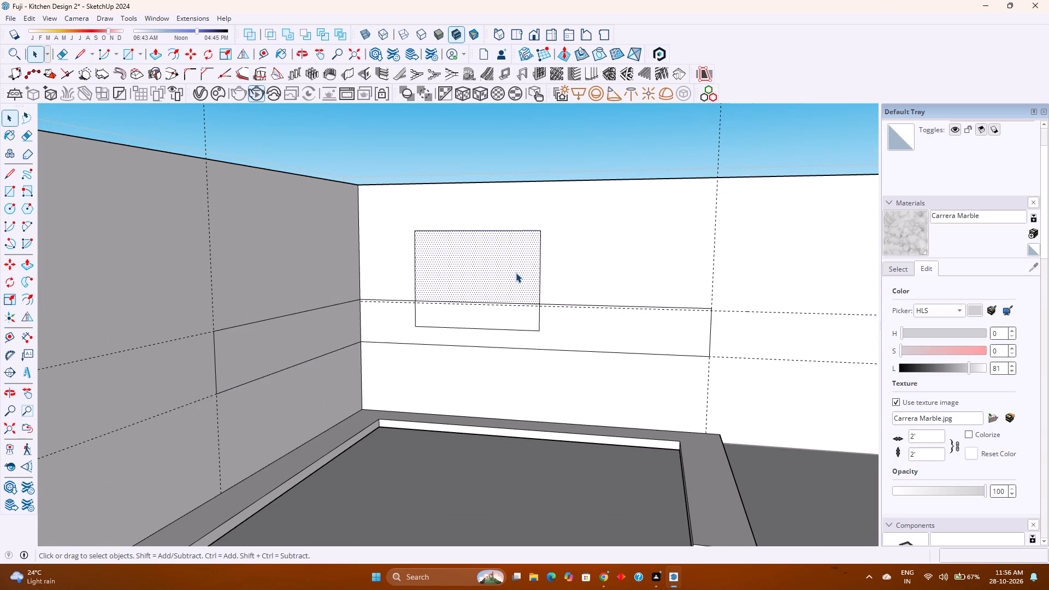
key(Delete)
click(514, 315)
key(Delete)
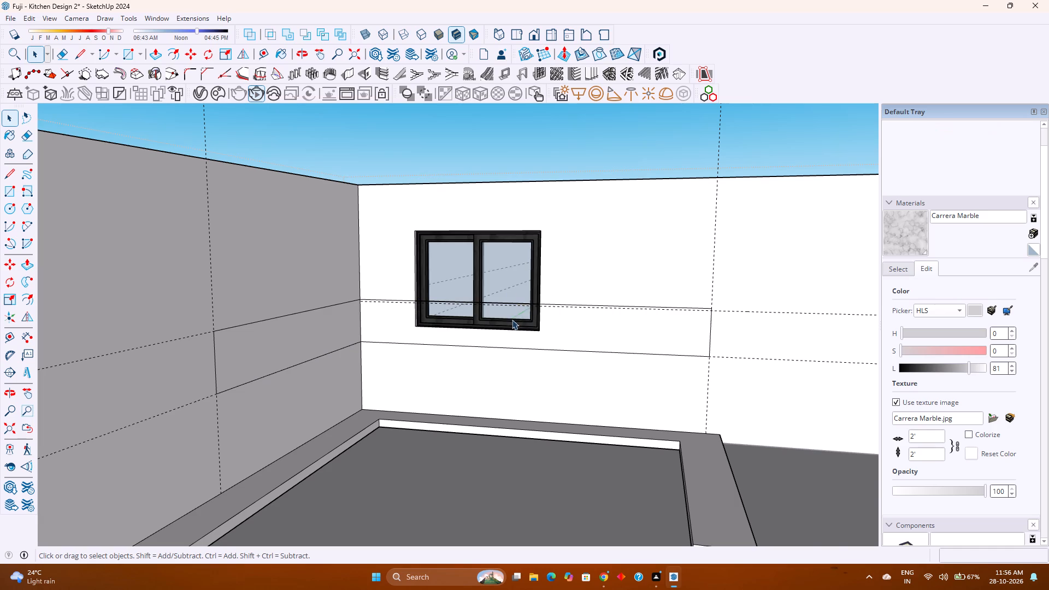
scroll(510, 317, up, 3)
click(508, 297)
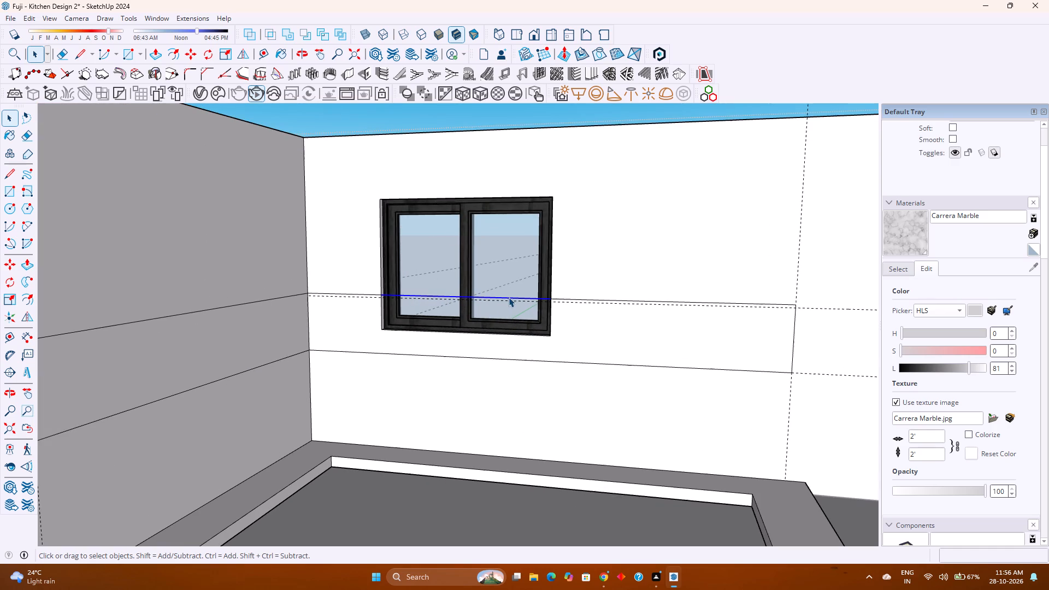
key(Delete)
Copy the side-wall and back-wall band faces with their edges 15' straight up along the blue axis.
click(426, 347)
click(426, 347)
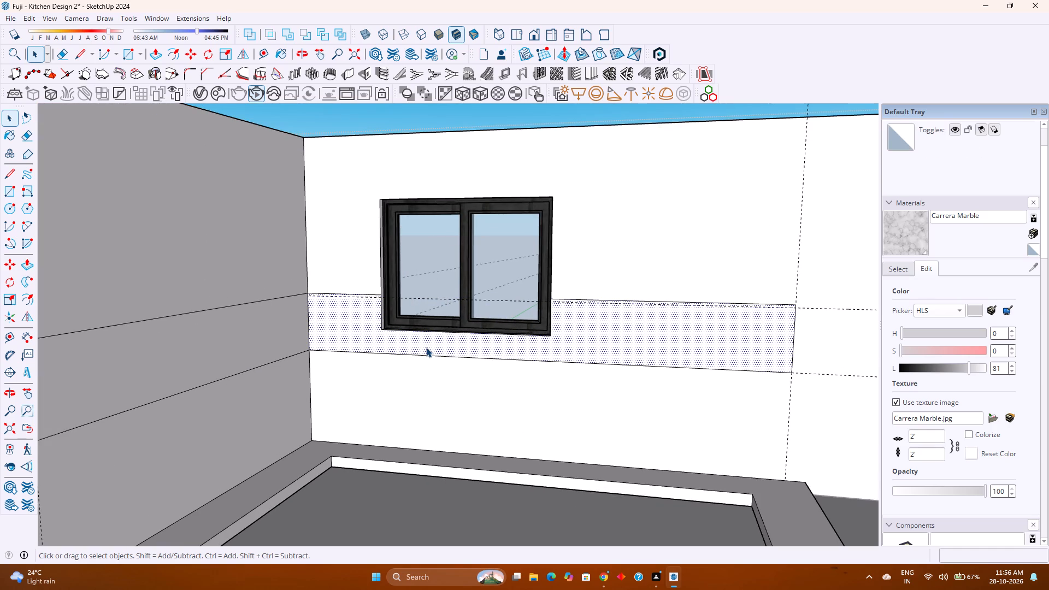
click(426, 347)
ctrl+double_click(280, 343)
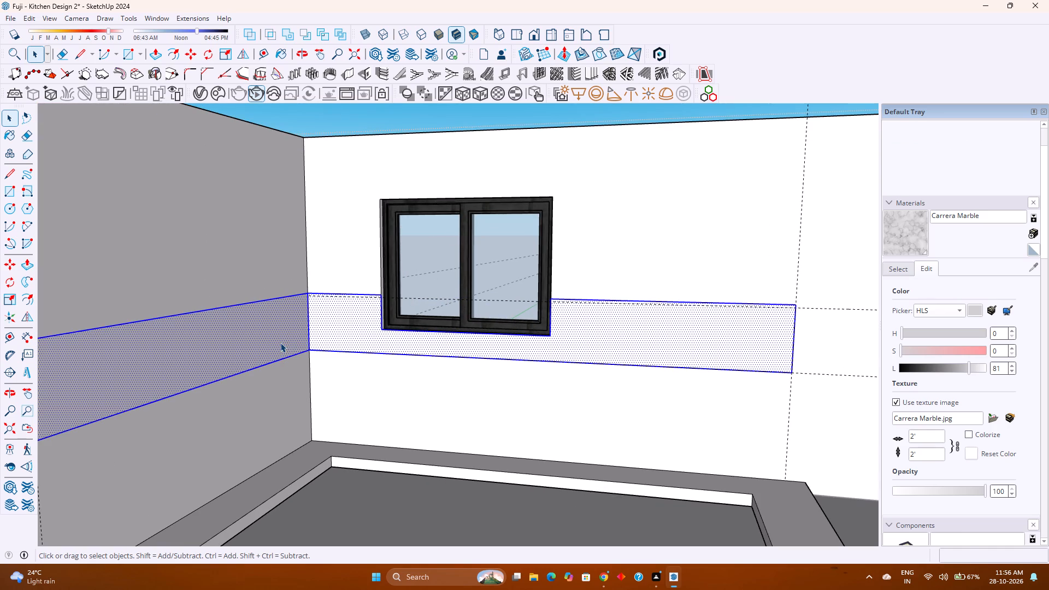
key(m)
click(310, 352)
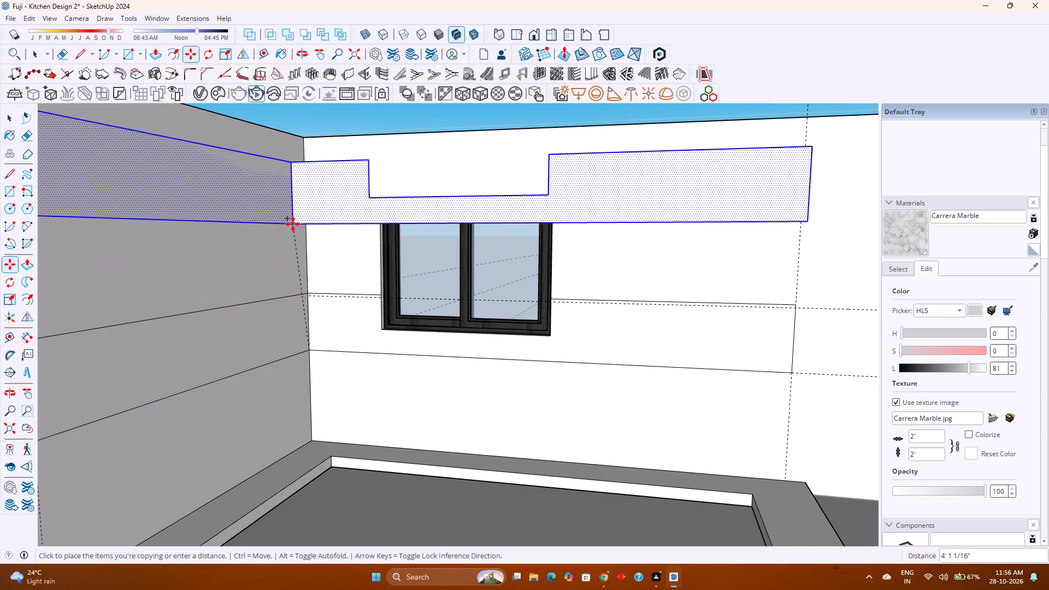
key(Up)
text(15')
key(Return)
key(space)
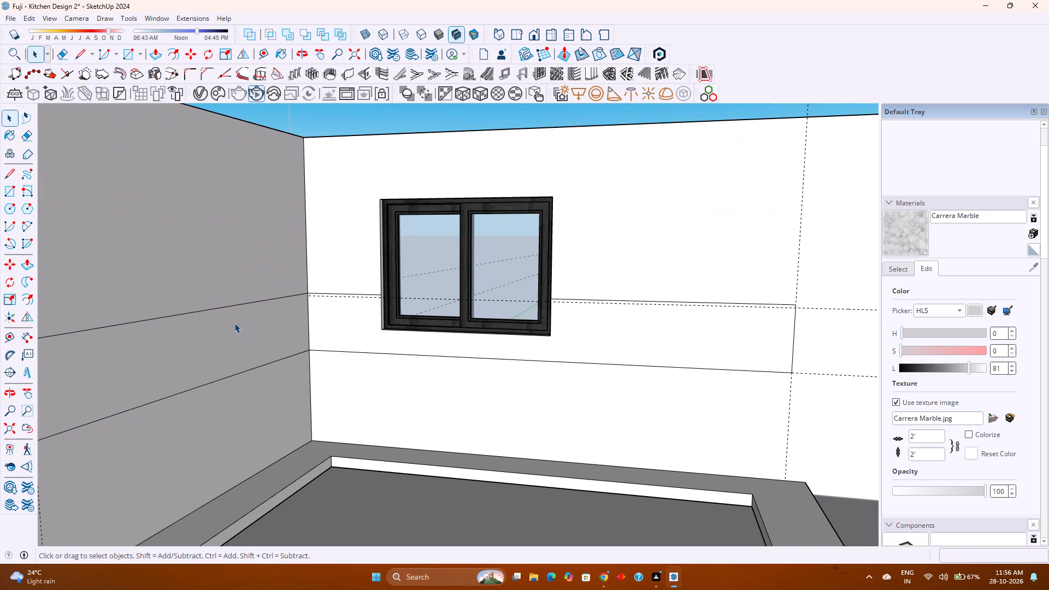
Erase the original band outlines and the horizontal guides from the side and back walls, leaving the raised copy.
key(e)
drag(251, 316, 249, 302)
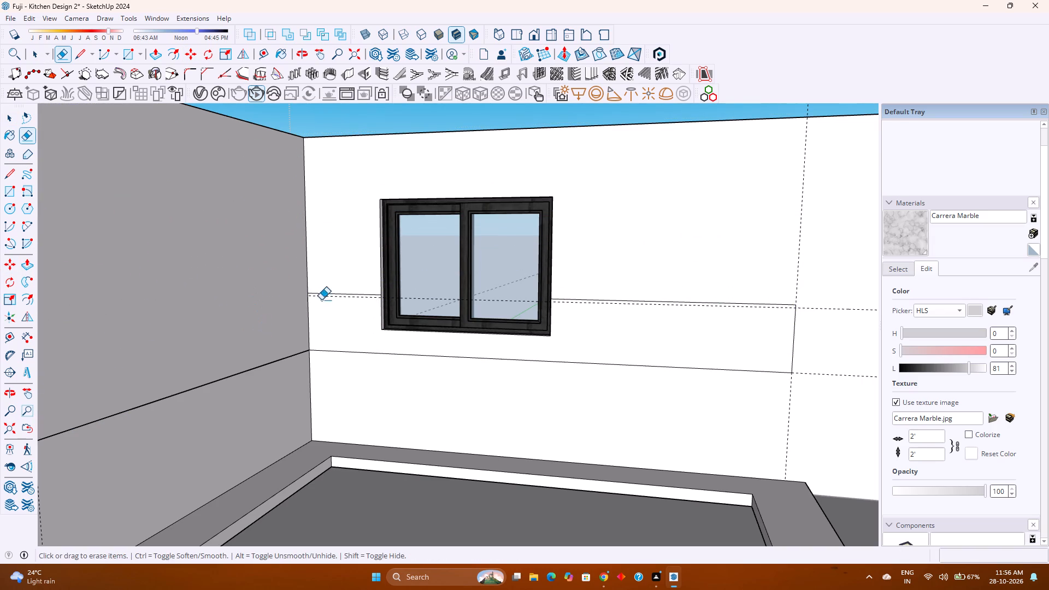
drag(330, 288, 329, 297)
click(607, 302)
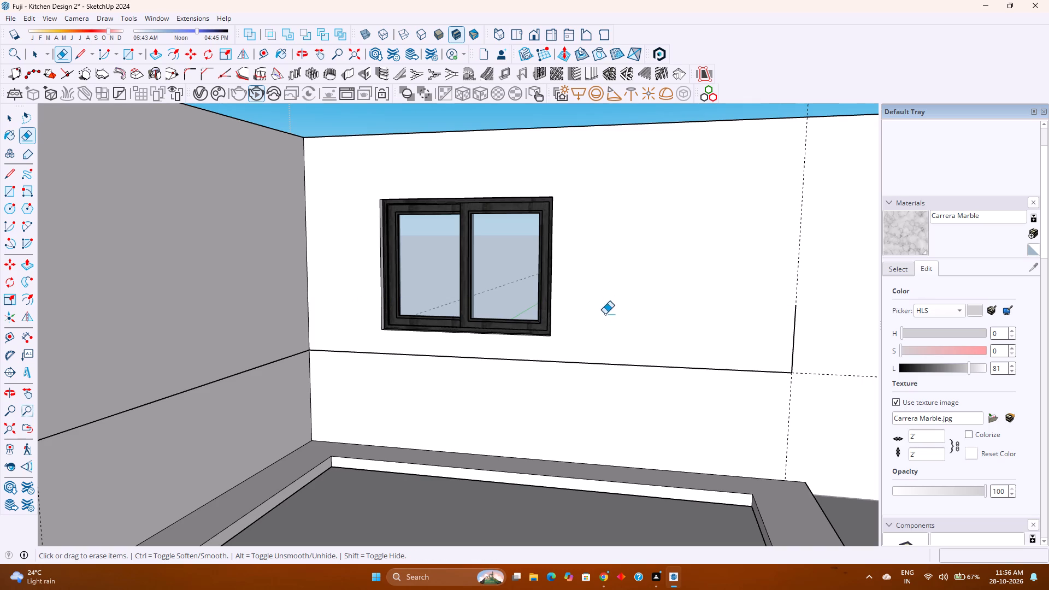
click(609, 364)
click(793, 337)
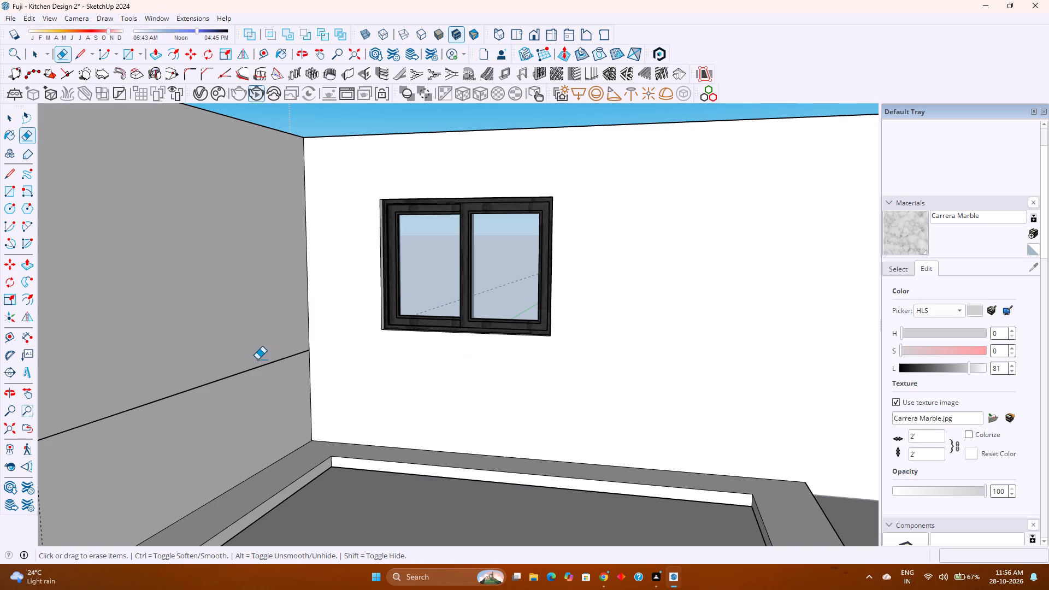
click(233, 376)
key(space)
scroll(248, 379, down, 2)
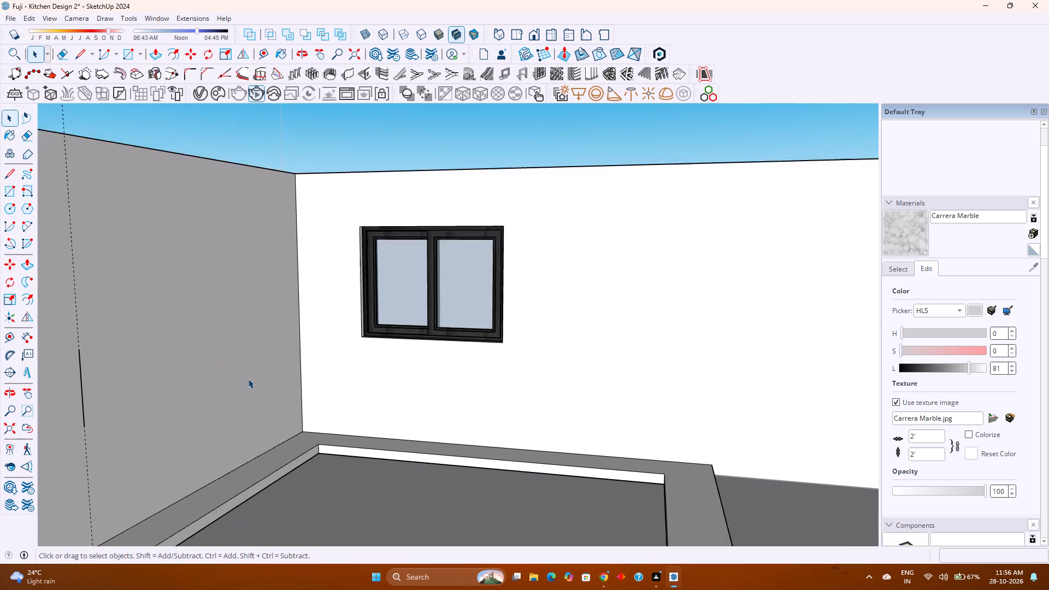
scroll(248, 379, down, 7)
click(175, 382)
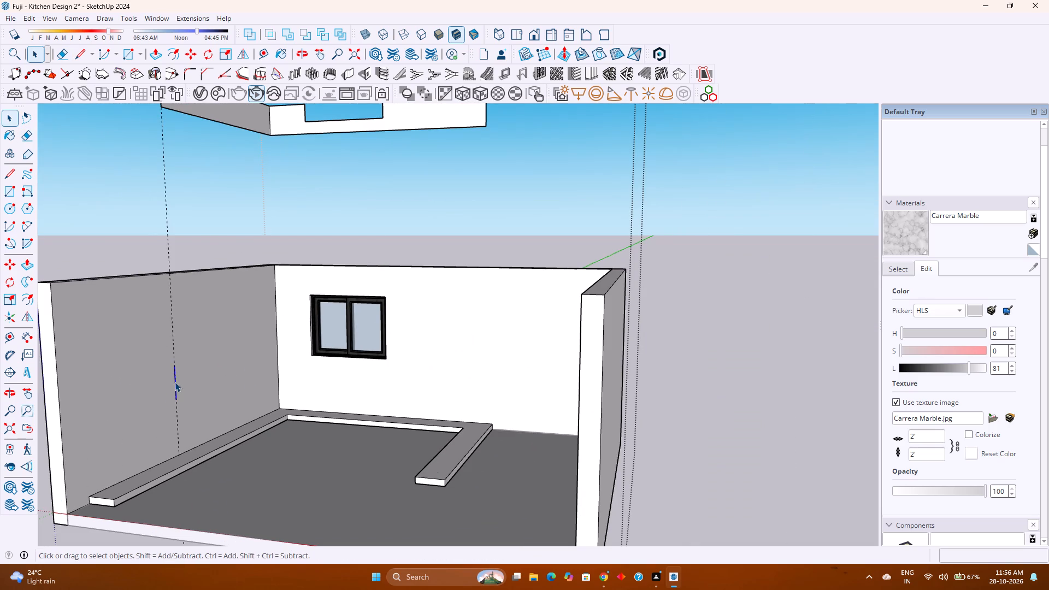
key(Delete)
Make the raised L-shaped band above the room into a group.
shift+middle_drag(217, 357, 247, 487)
shift+middle_click(247, 491)
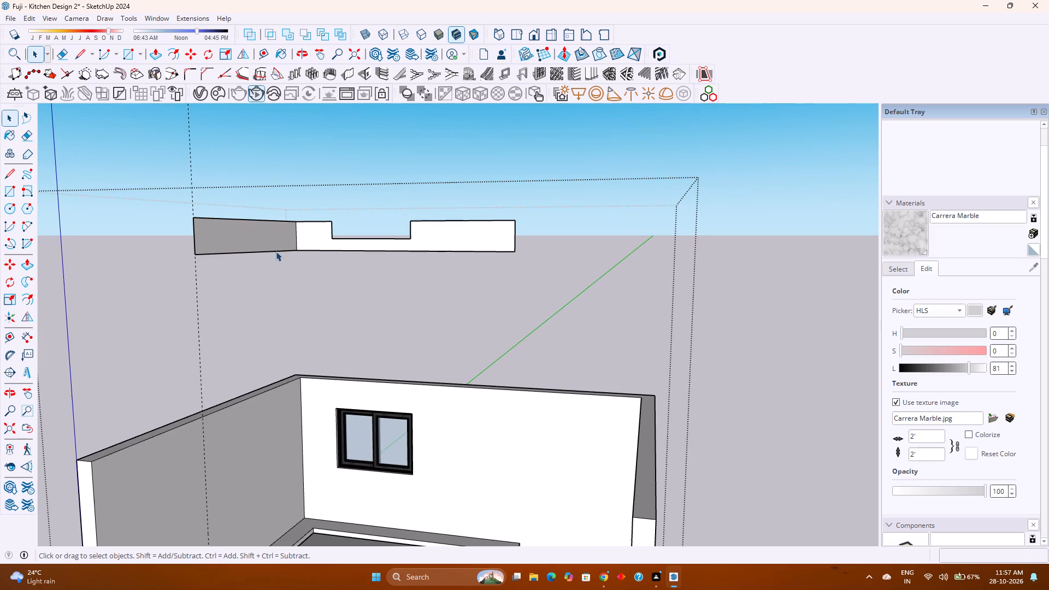
triple_click(276, 241)
right_click(275, 241)
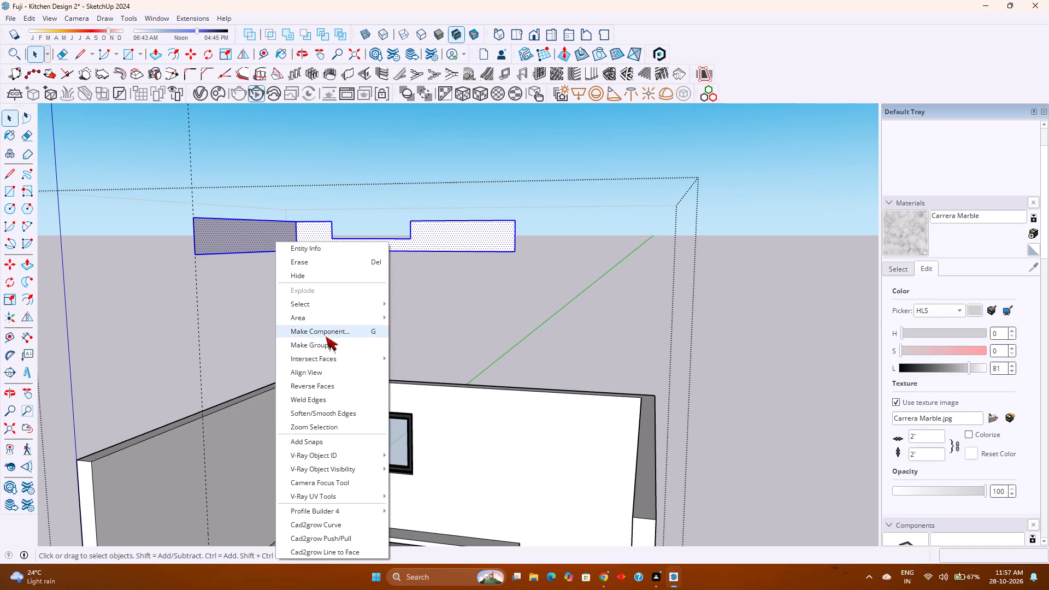
click(329, 345)
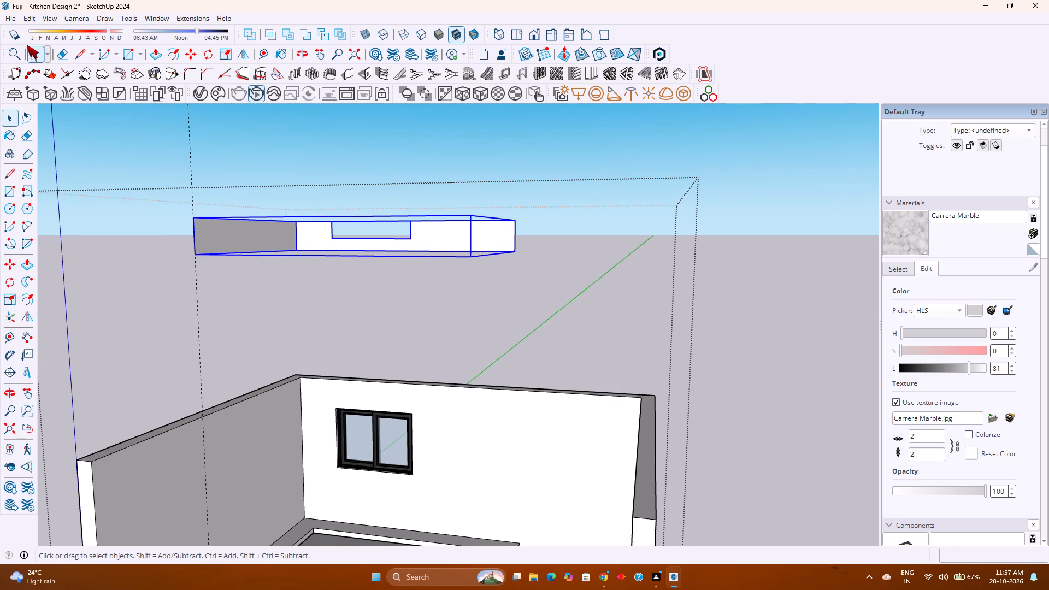
Unhide the last hidden kitchen cabinetry.
click(36, 20)
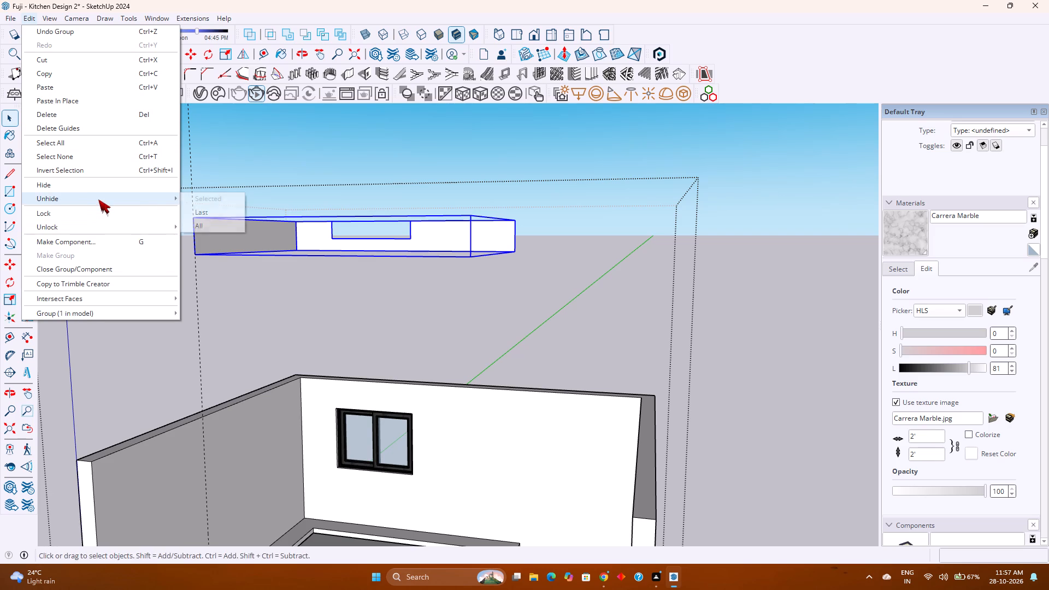
click(223, 211)
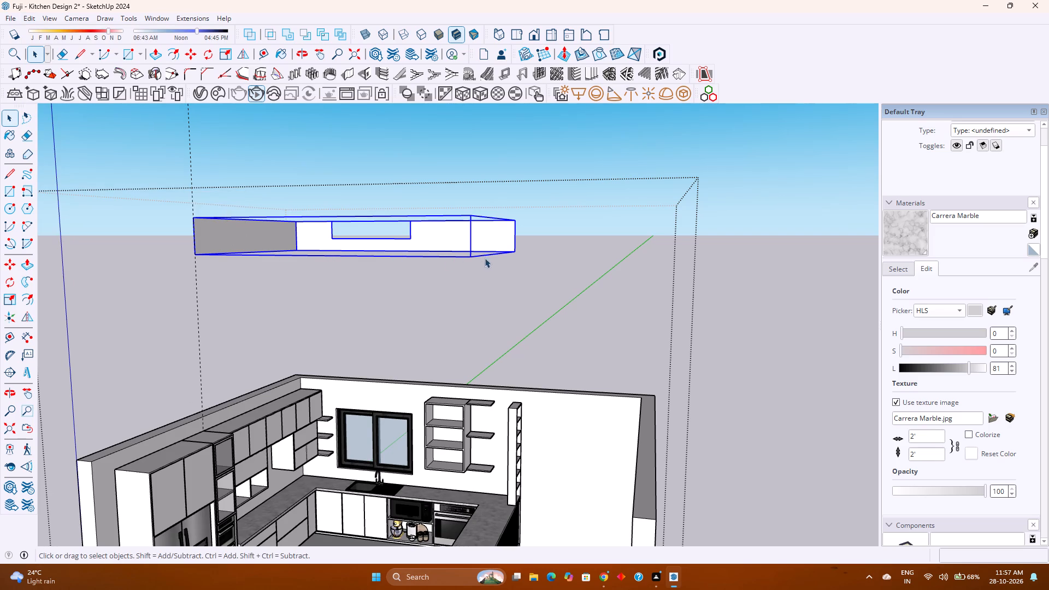
Move the band group 15' down along the blue axis, back onto the walls.
key(m)
click(515, 219)
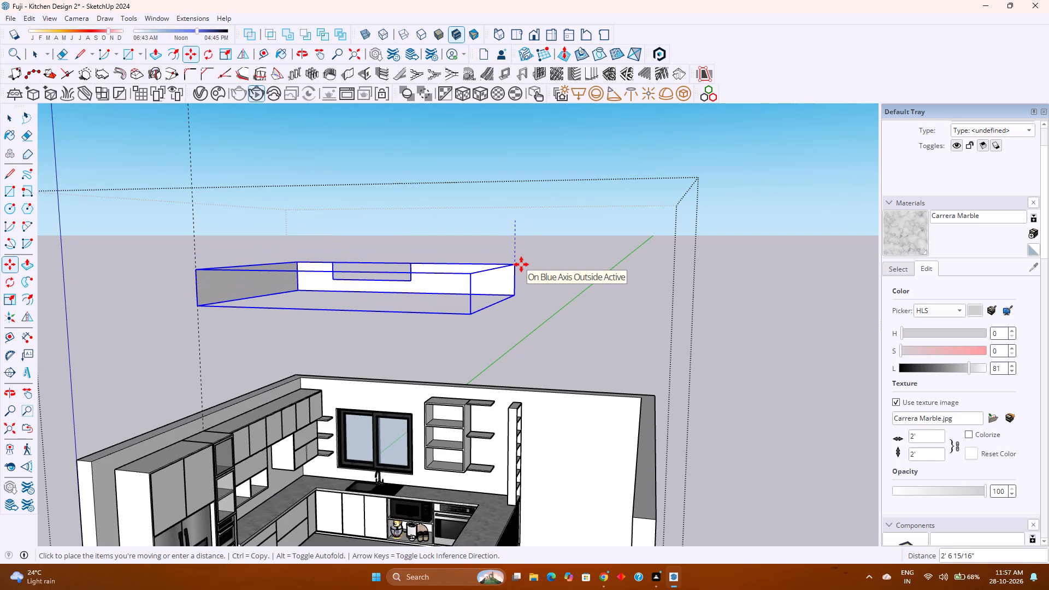
key(Up)
text(15)
key(apostrophe)
key(Return)
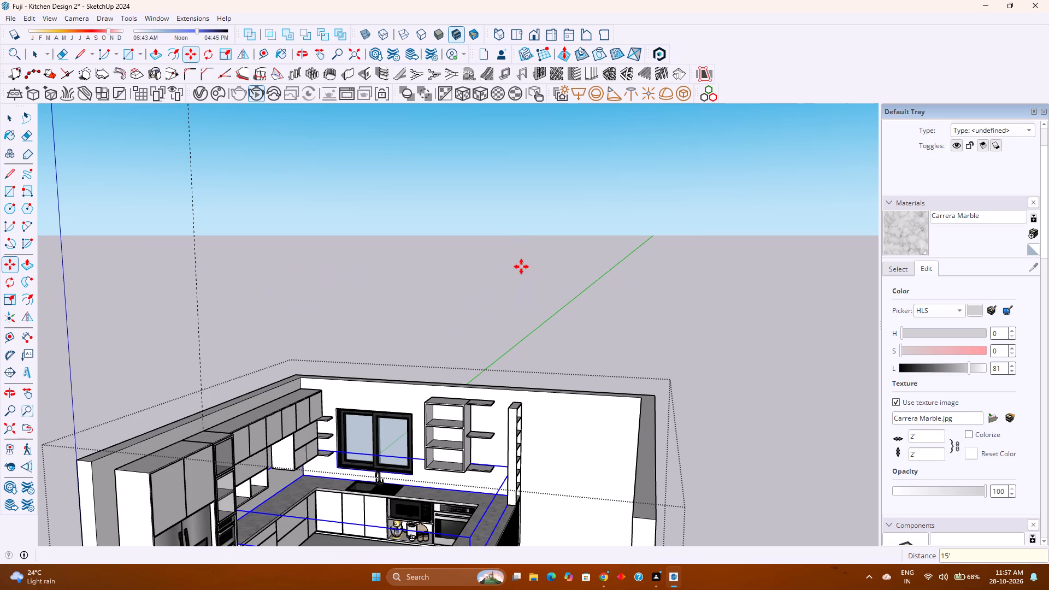
key(space)
Examine how the backsplash band fits between the countertop, wall units and window along both walls.
shift+middle_drag(388, 432, 398, 349)
shift+middle_click(398, 349)
scroll(408, 361, up, 4)
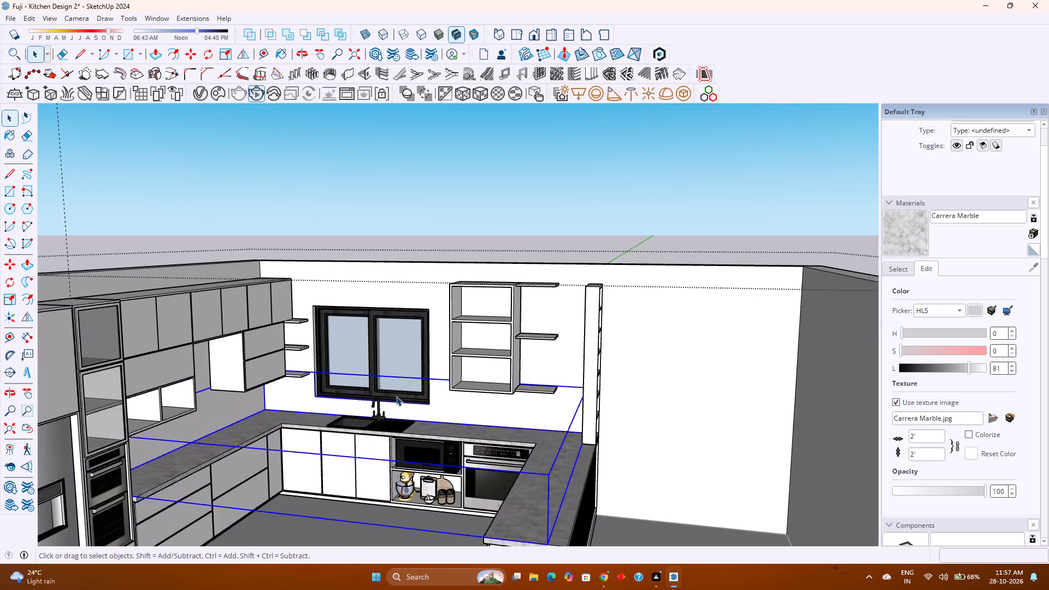
scroll(396, 396, up, 2)
key(Escape)
middle_drag(380, 433, 403, 400)
shift+middle_drag(291, 400, 297, 398)
shift+middle_click(297, 398)
shift+middle_drag(302, 394, 363, 366)
middle_drag(432, 401, 319, 423)
middle_click(316, 423)
shift+middle_drag(288, 417, 417, 403)
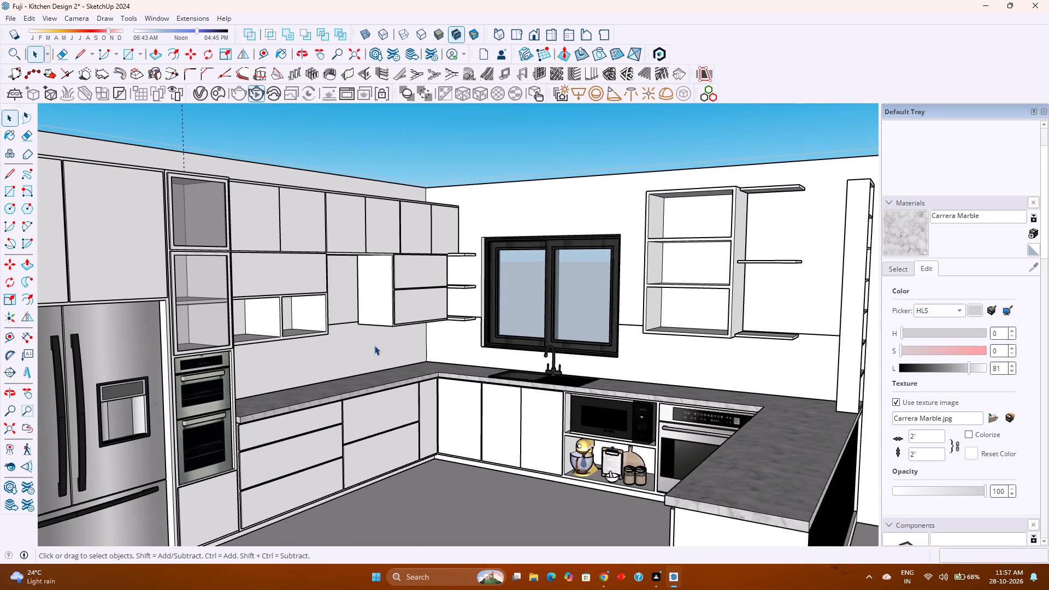
scroll(371, 350, up, 4)
middle_drag(370, 350, 311, 352)
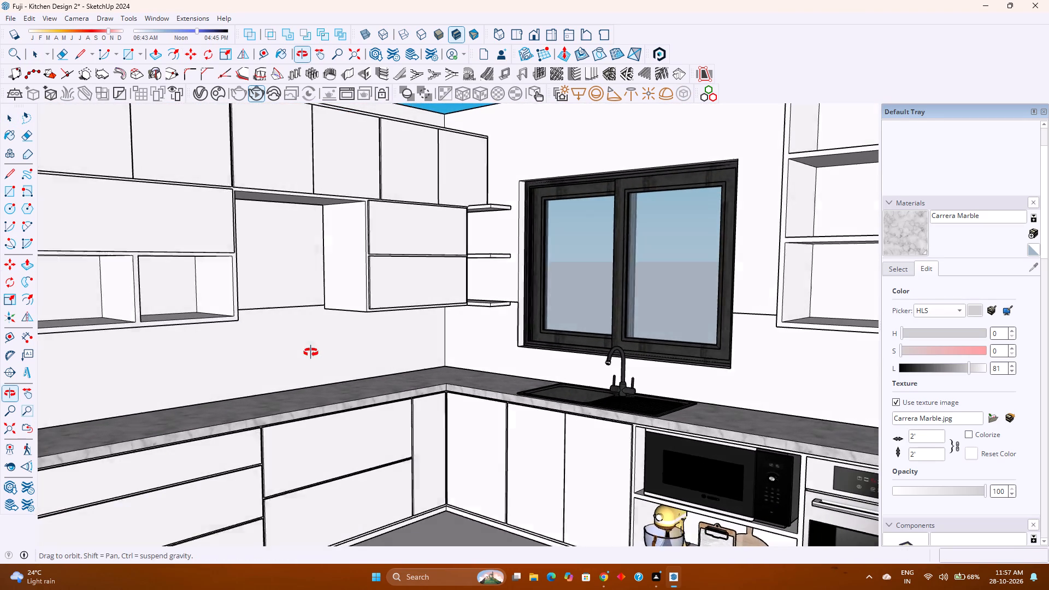
middle_drag(311, 352, 309, 352)
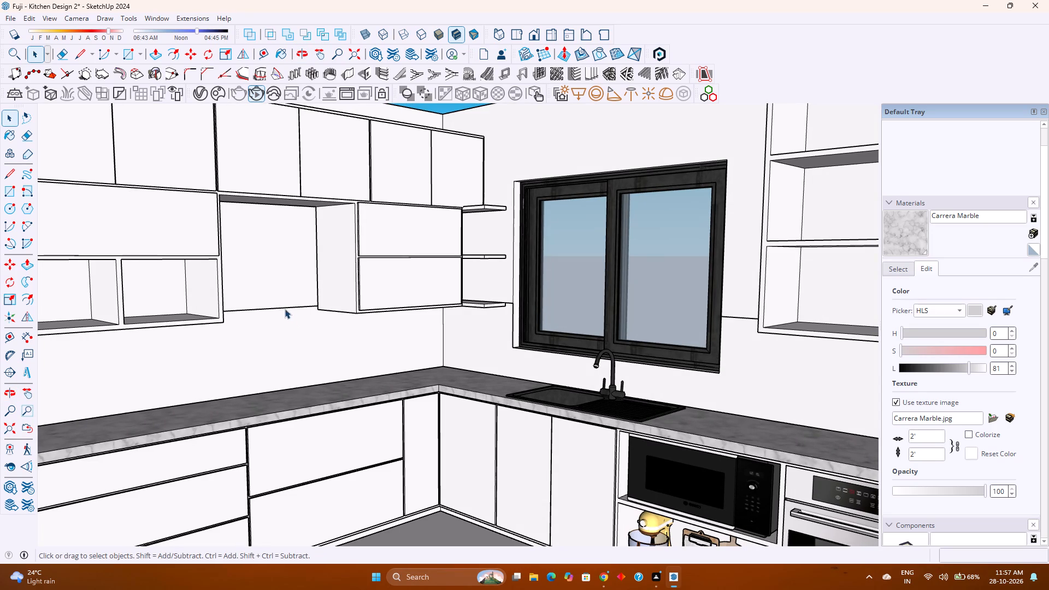
Open the backsplash group for editing and select the side-wall band's top edge in the gap between the wall units.
double_click(285, 307)
scroll(276, 324, up, 3)
double_click(276, 309)
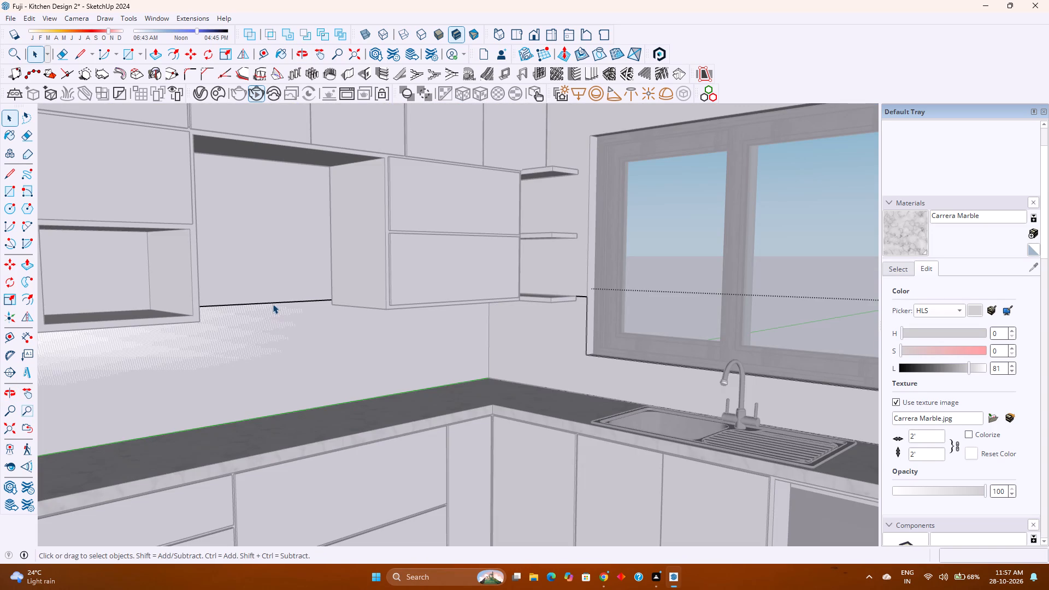
click(273, 303)
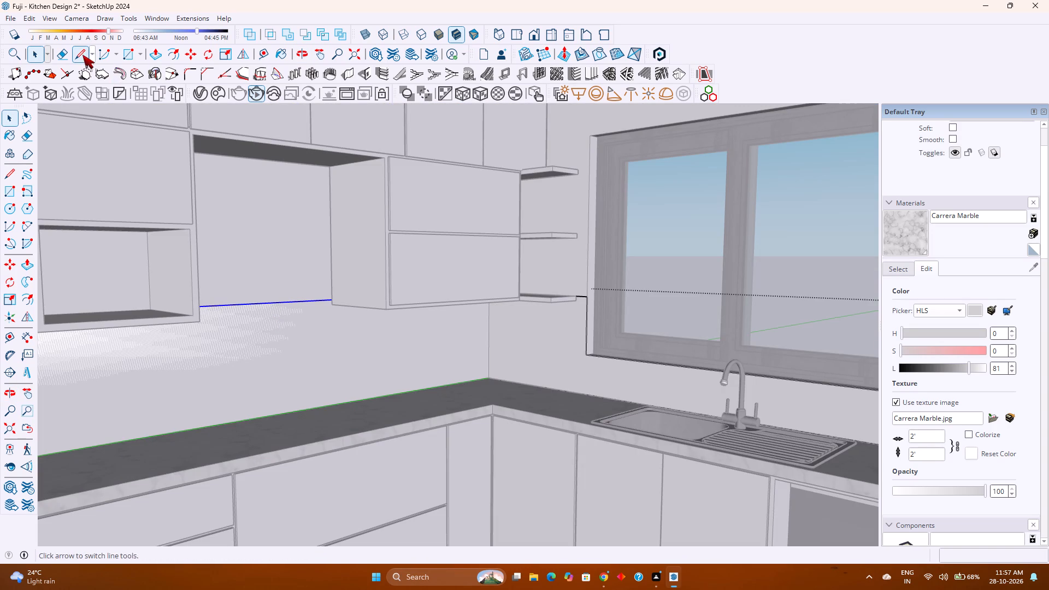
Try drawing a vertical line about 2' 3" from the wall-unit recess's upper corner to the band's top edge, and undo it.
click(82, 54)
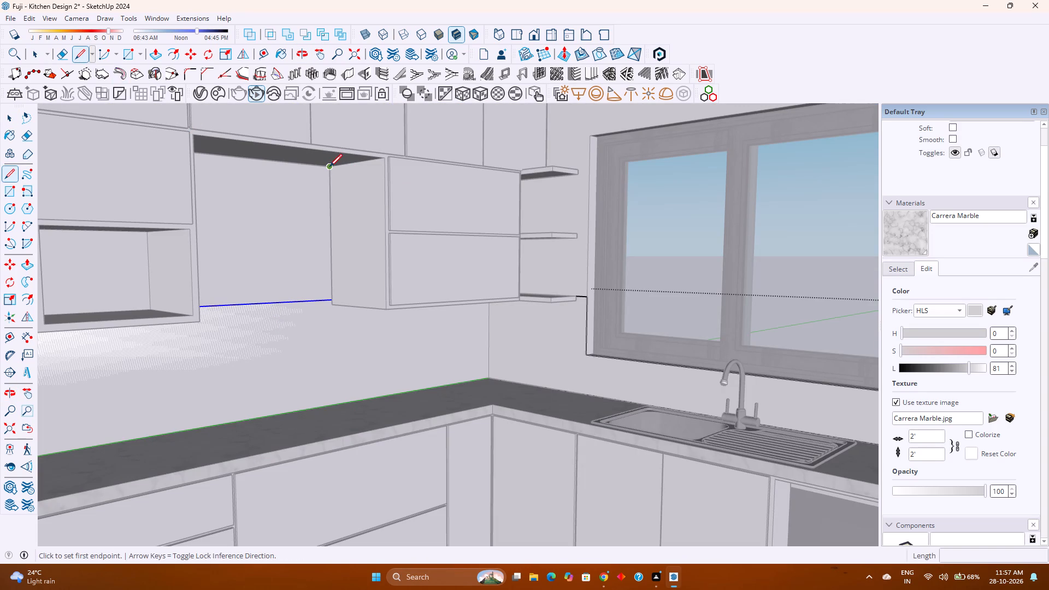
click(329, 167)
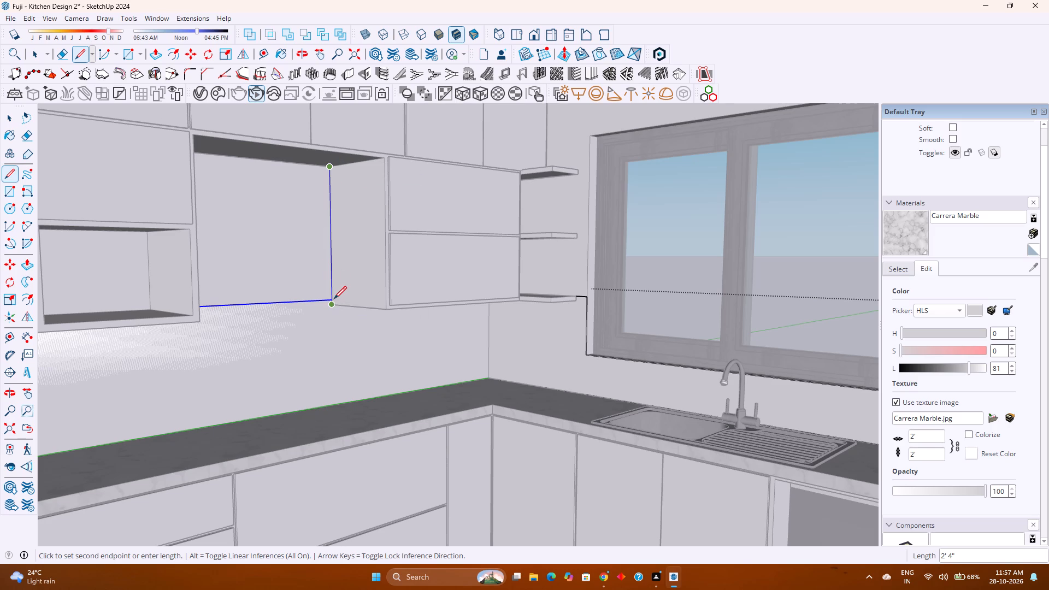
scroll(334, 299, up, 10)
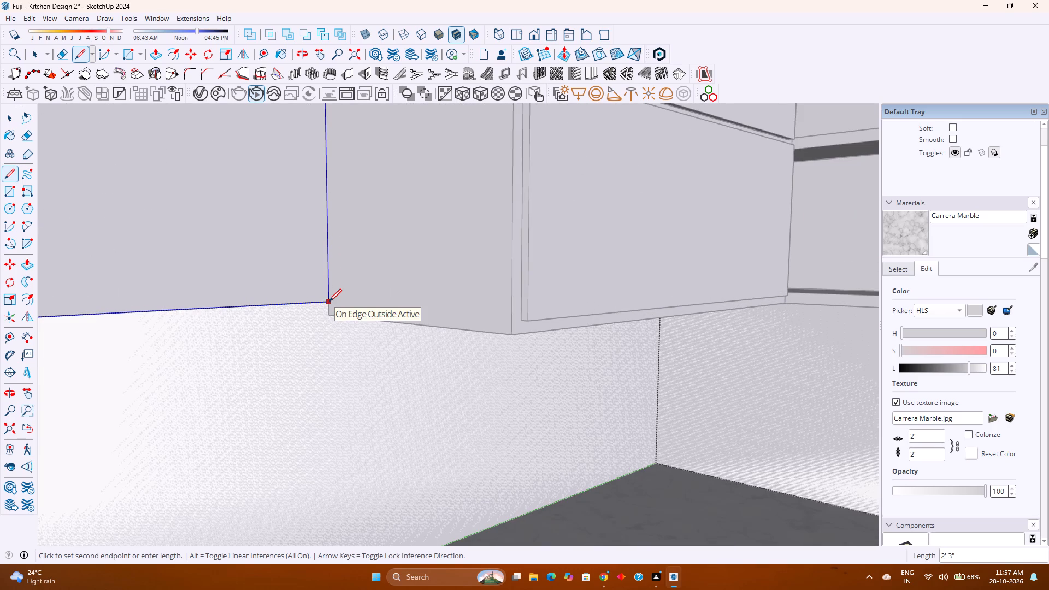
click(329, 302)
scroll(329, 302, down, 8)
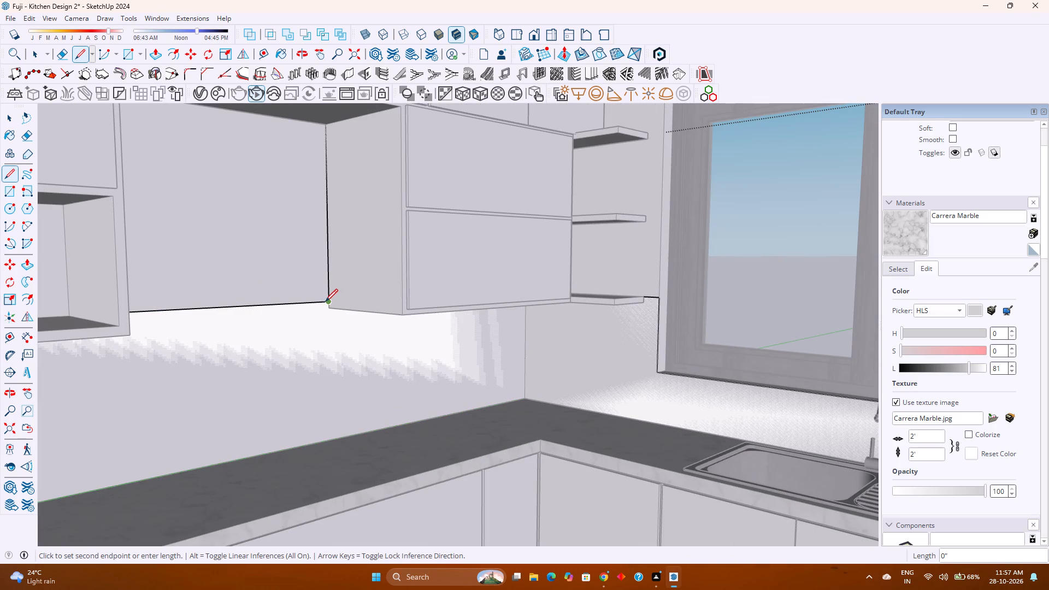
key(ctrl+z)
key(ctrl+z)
Extend the side-wall backsplash into the wall-unit recess by outlining it with lines up, 3' across, and 2' 3" down to the band's top edge.
key(space)
click(303, 324)
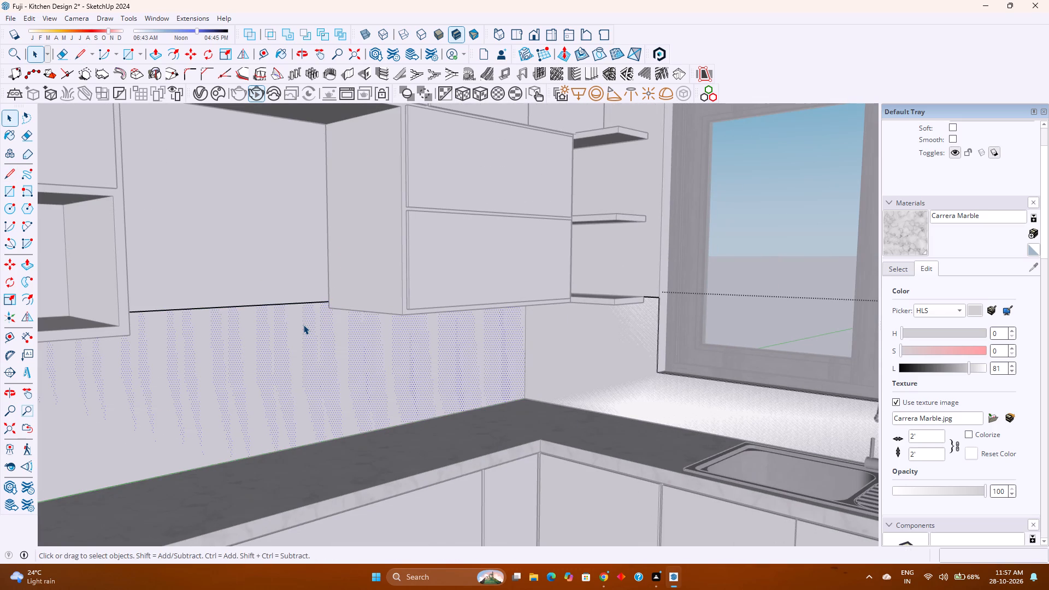
click(81, 57)
scroll(328, 303, up, 1)
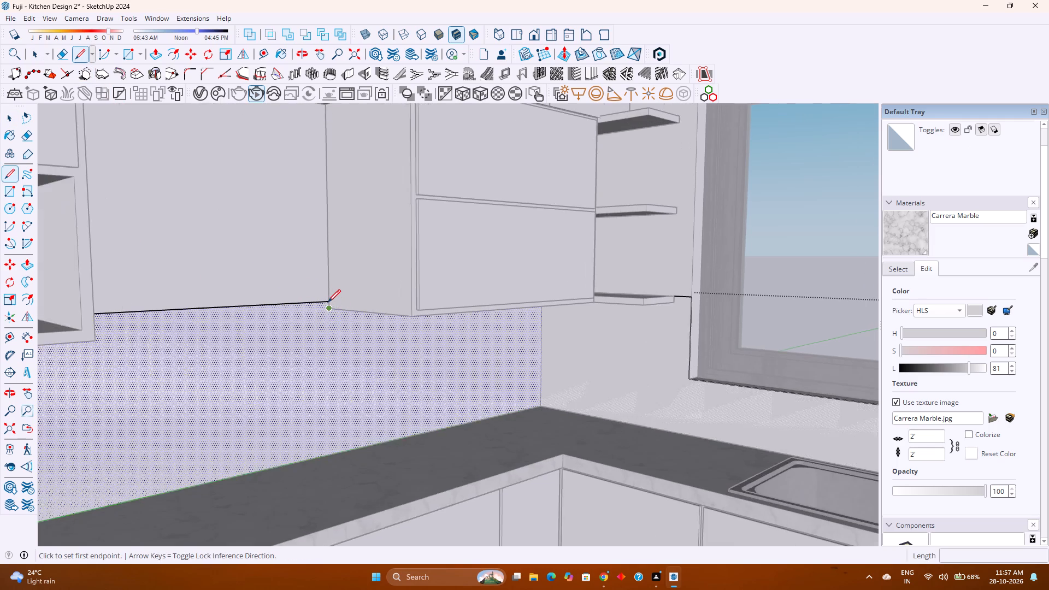
scroll(328, 302, up, 2)
click(328, 300)
scroll(326, 260, down, 7)
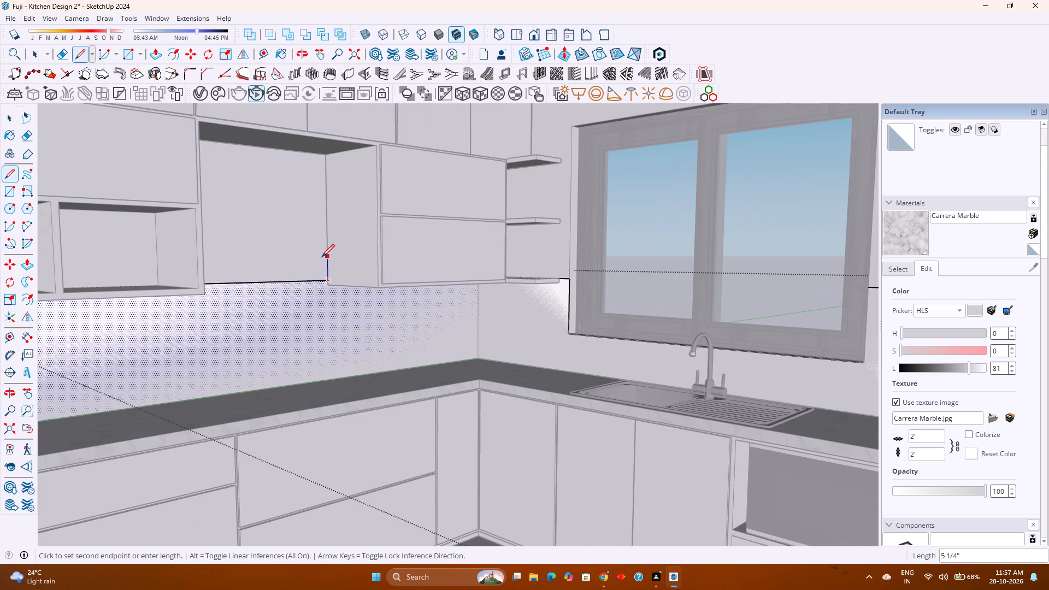
click(325, 157)
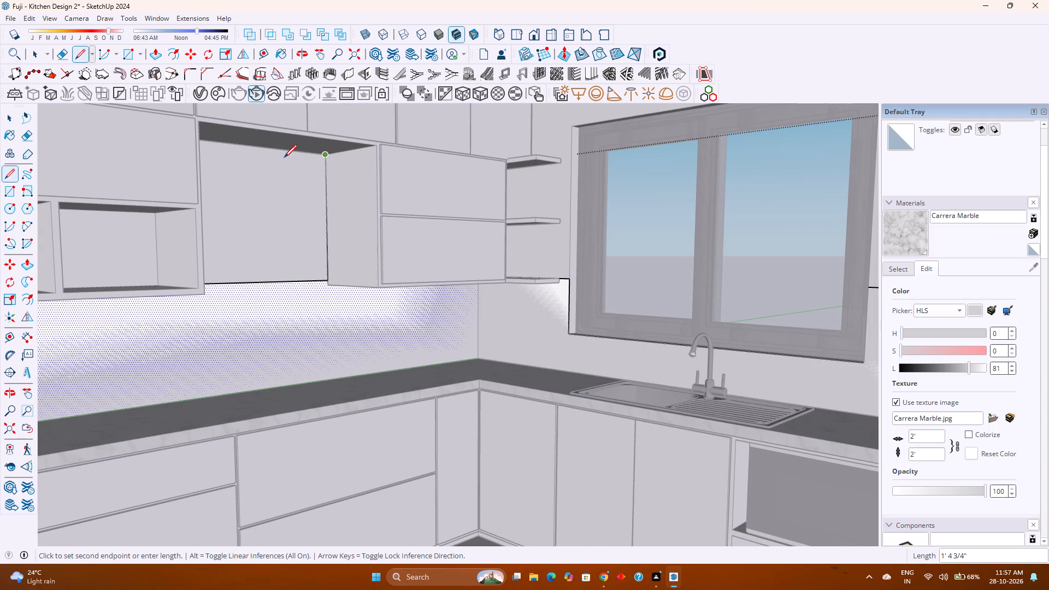
scroll(284, 157, down, 2)
middle_drag(284, 157, 224, 169)
shift+middle_drag(225, 170, 381, 265)
middle_drag(382, 266, 309, 259)
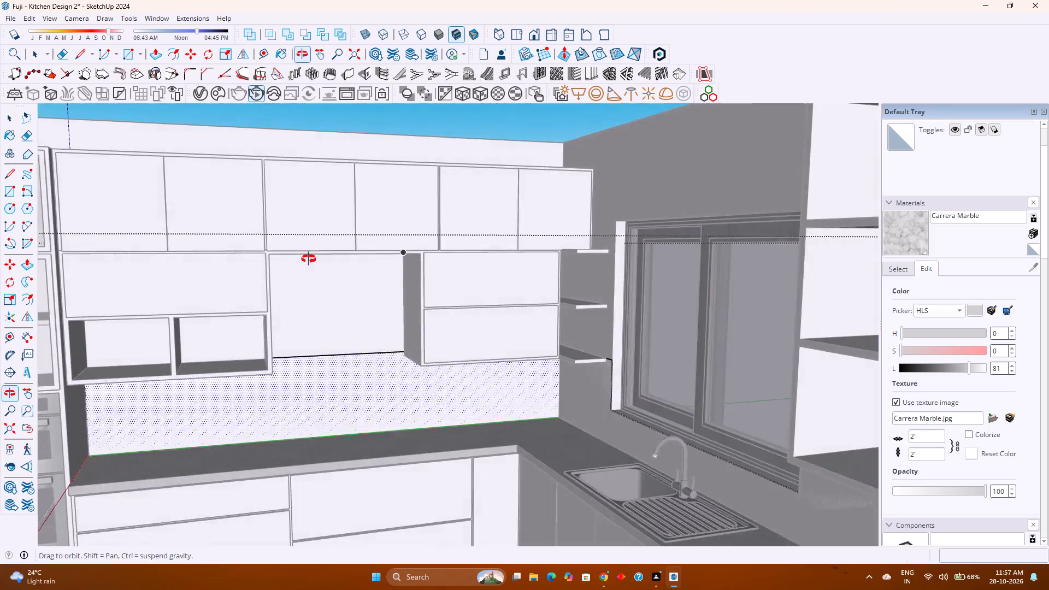
middle_drag(309, 259, 306, 258)
scroll(289, 267, up, 5)
middle_drag(279, 265, 238, 239)
middle_click(238, 239)
click(249, 242)
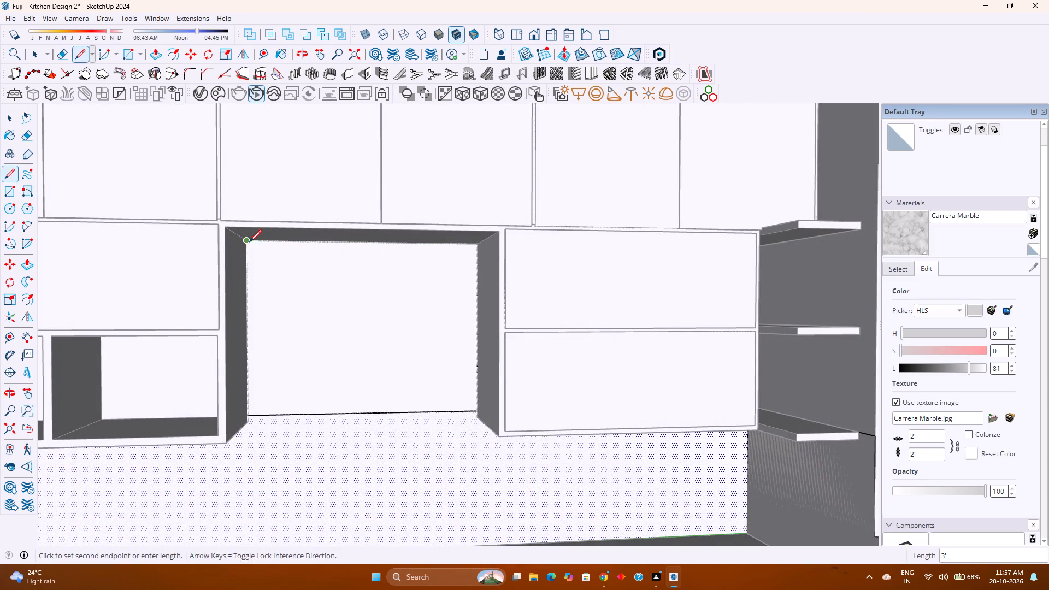
click(250, 412)
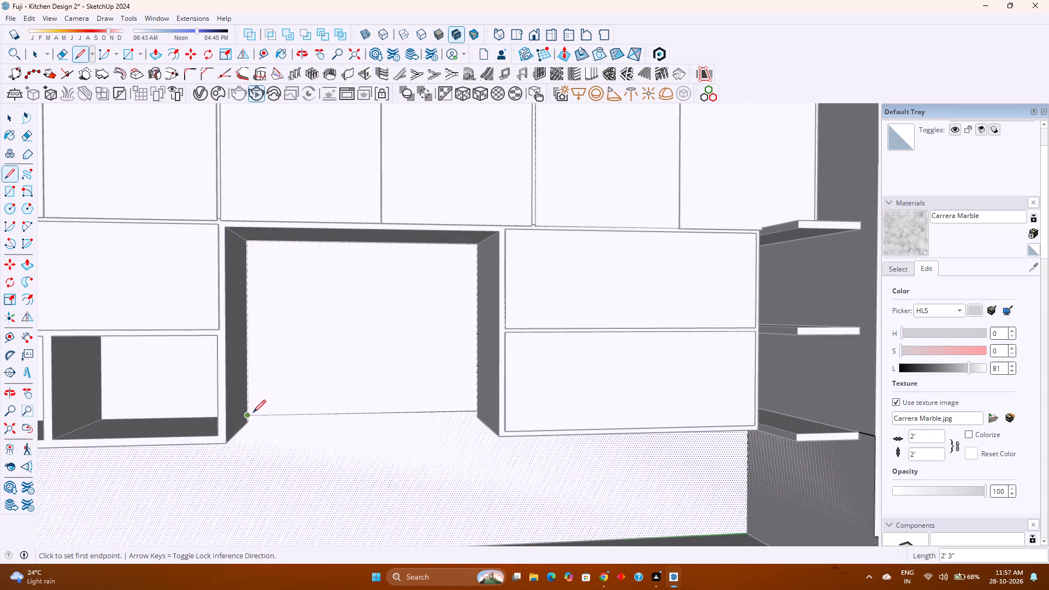
Delete the edge dividing the new recess area from the side-wall backsplash band.
key(space)
click(326, 413)
key(Delete)
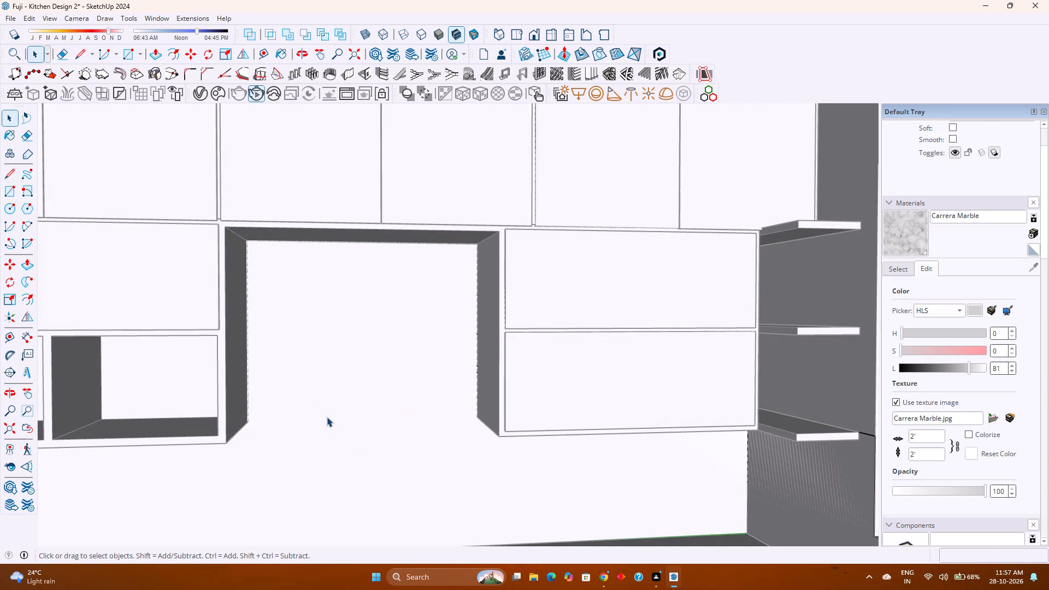
Paint the side-wall and back-wall backsplash faces with the Stone Vein Gray material.
scroll(327, 417, down, 7)
middle_drag(320, 423, 493, 401)
middle_click(493, 401)
scroll(492, 400, down, 3)
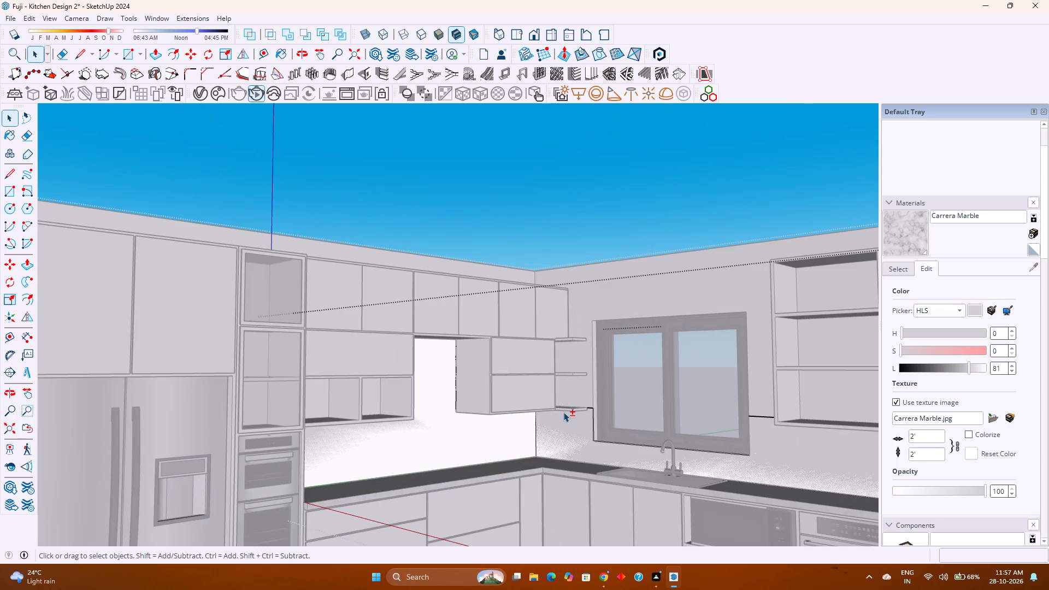
shift+middle_drag(562, 413, 440, 399)
shift+middle_click(440, 399)
middle_drag(438, 400, 570, 388)
shift+middle_drag(586, 390, 450, 385)
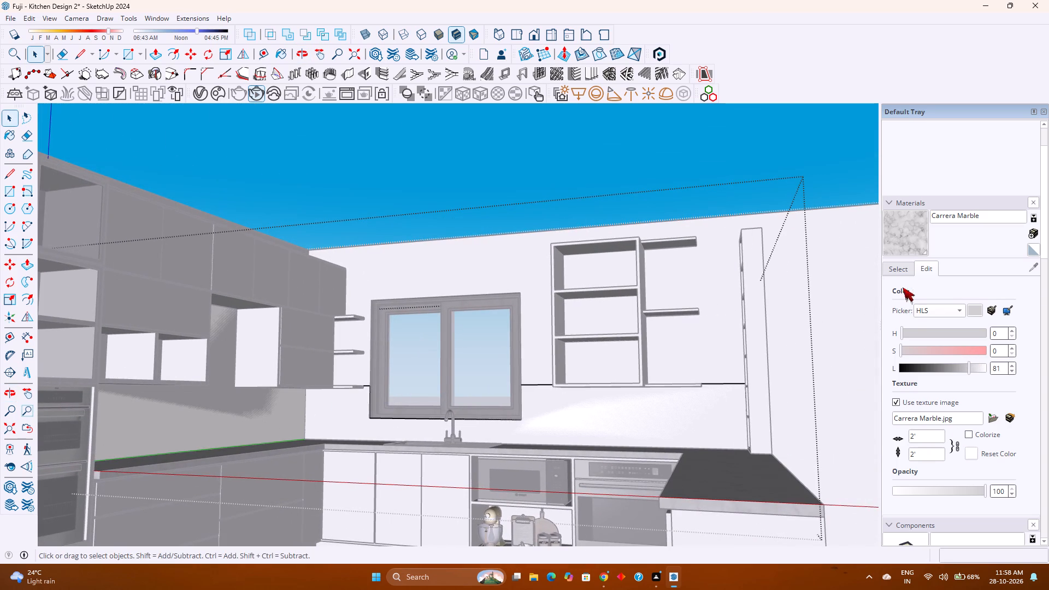
click(904, 274)
click(961, 335)
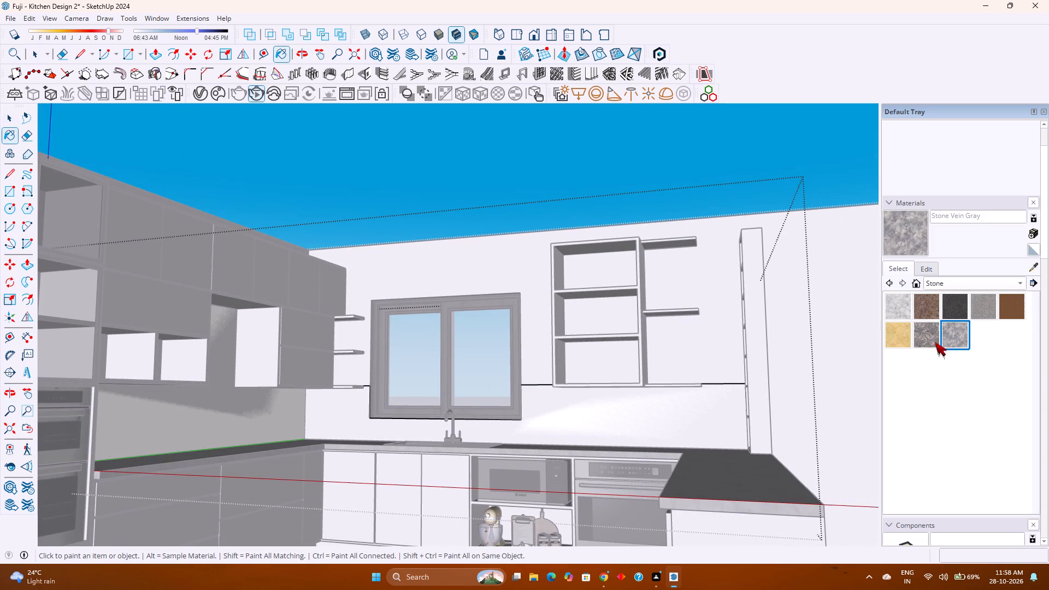
click(223, 433)
middle_drag(325, 409, 344, 442)
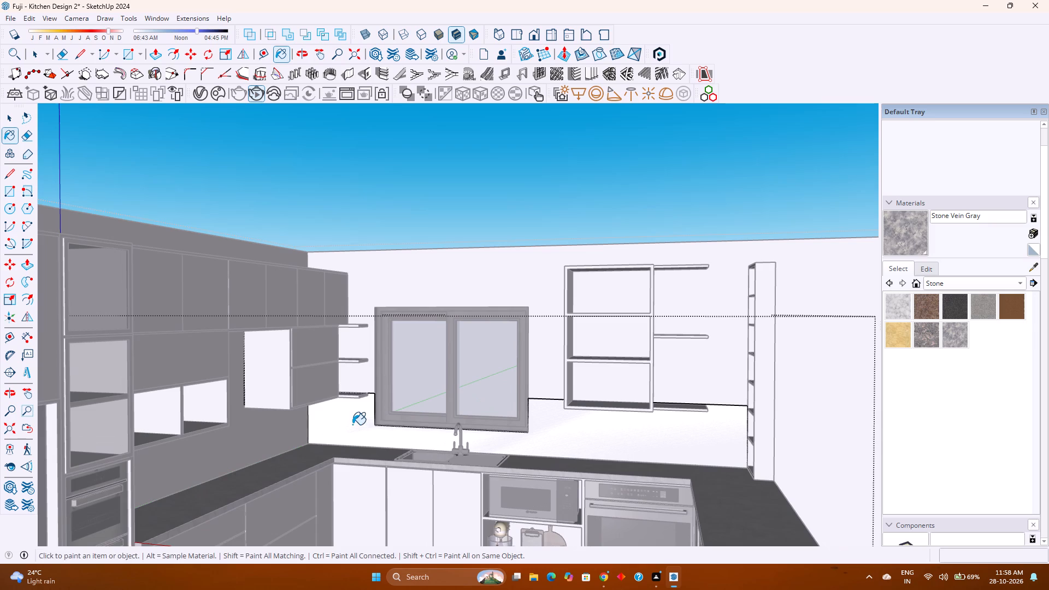
click(352, 424)
Push/Pull the back-wall backsplash face 2 mm, repeat the same thickness on the side-wall face, and close the group.
middle_drag(374, 435, 345, 422)
key(p)
click(557, 422)
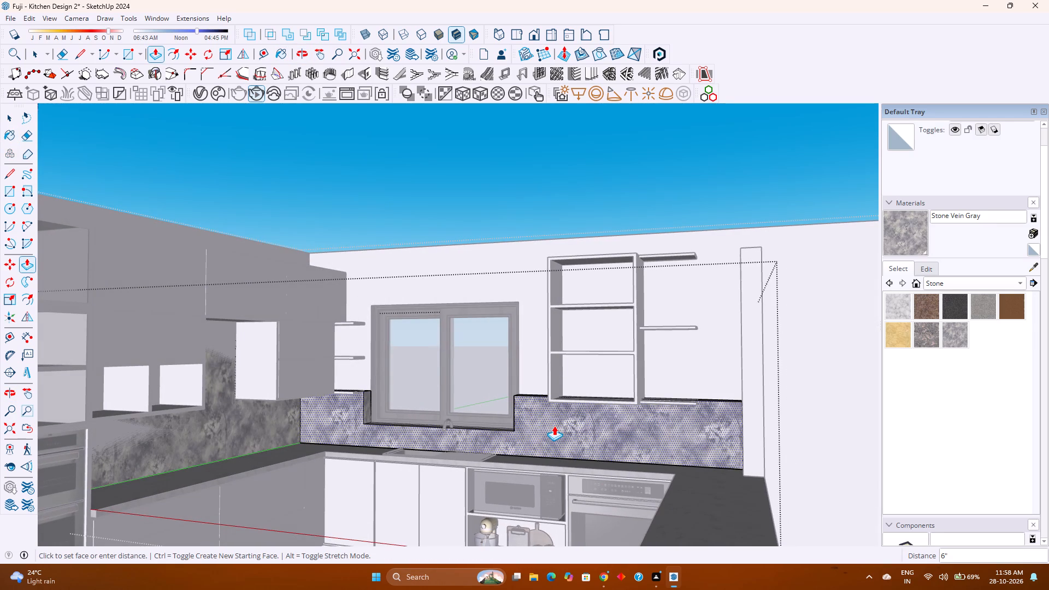
text(2mm)
key(Return)
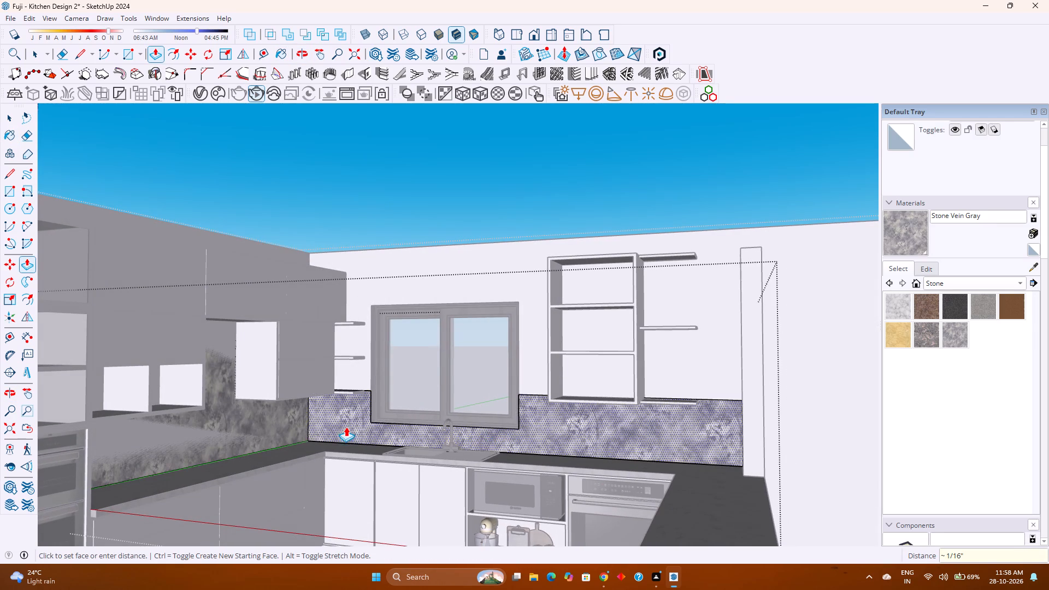
double_click(273, 430)
key(space)
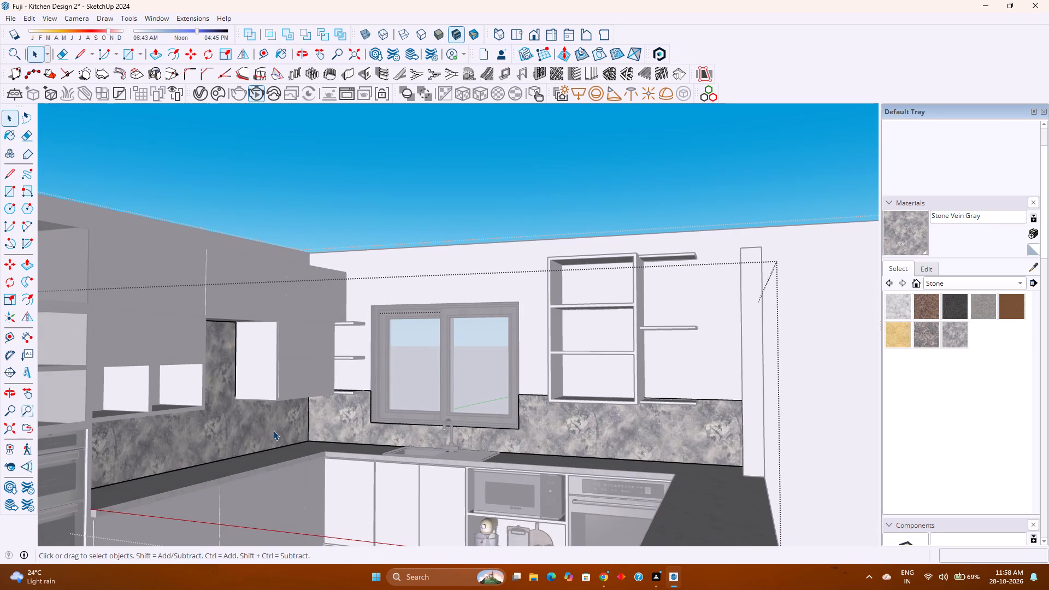
key(Escape)
scroll(367, 439, down, 2)
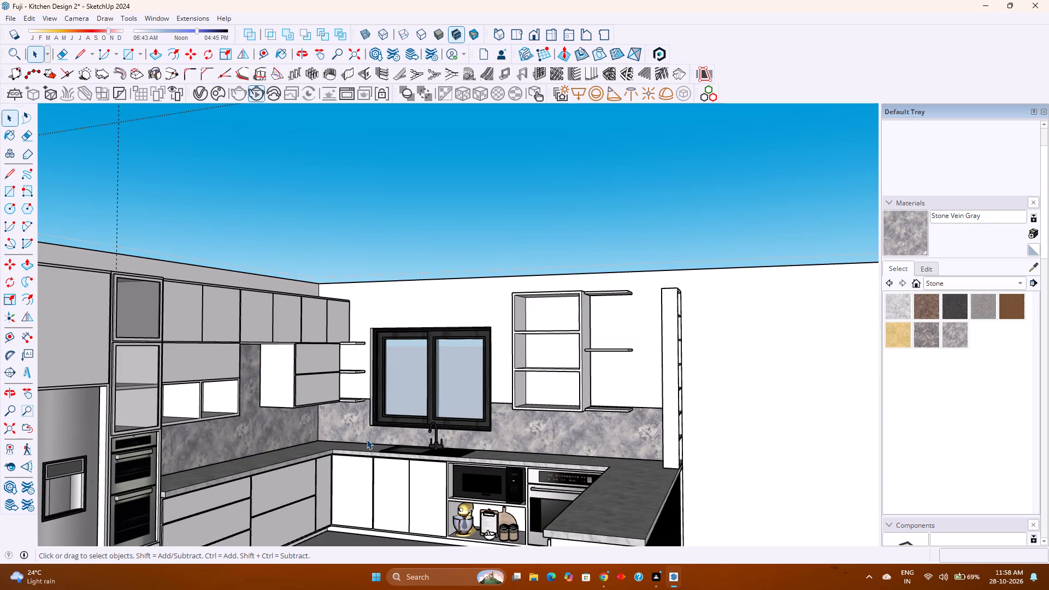
Save the model.
key(ctrl+s)
Examine the stone backsplash together with the wall units, countertop and tall oven unit.
middle_drag(352, 429, 262, 472)
scroll(268, 451, down, 7)
middle_drag(284, 445, 245, 462)
middle_click(241, 463)
middle_drag(222, 470, 135, 476)
middle_click(132, 476)
middle_click(124, 474)
middle_drag(124, 474, 317, 430)
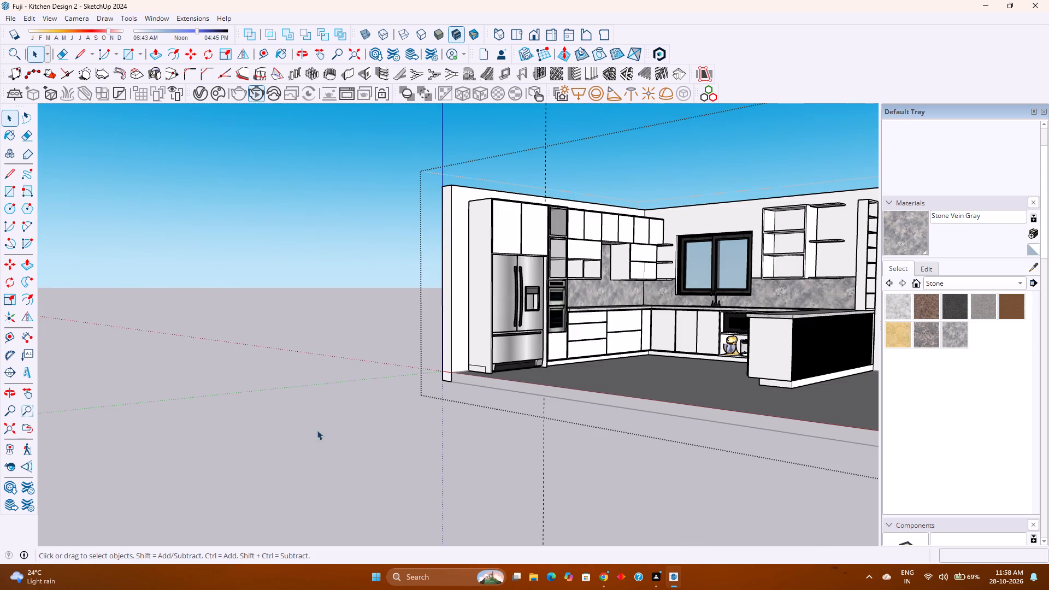
middle_drag(317, 430, 333, 429)
shift+middle_drag(579, 357, 463, 470)
scroll(442, 384, up, 7)
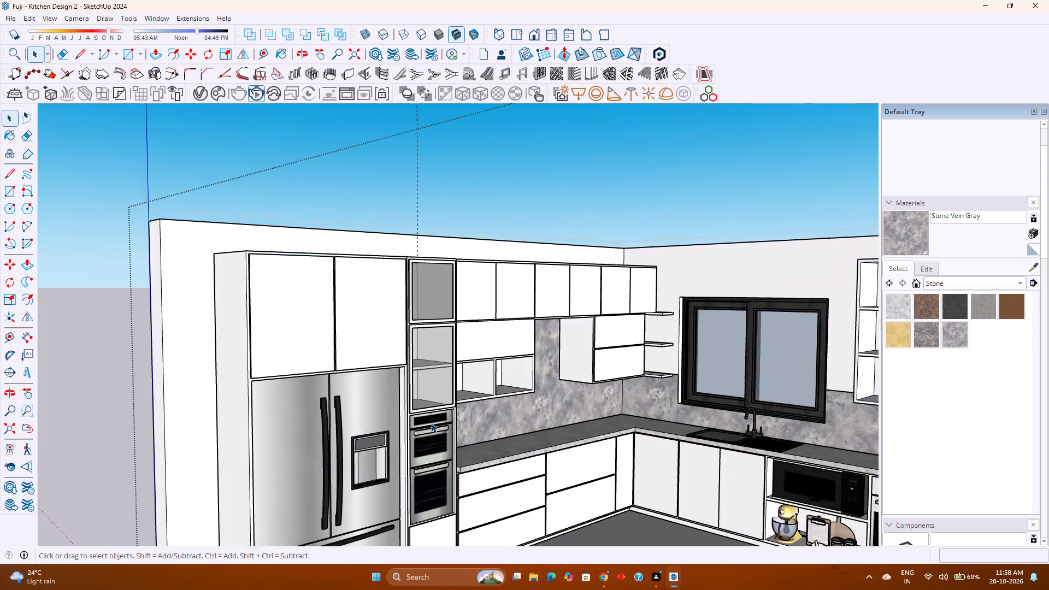
scroll(431, 423, up, 6)
middle_drag(443, 397, 356, 479)
shift+middle_drag(304, 504, 362, 439)
scroll(334, 486, up, 2)
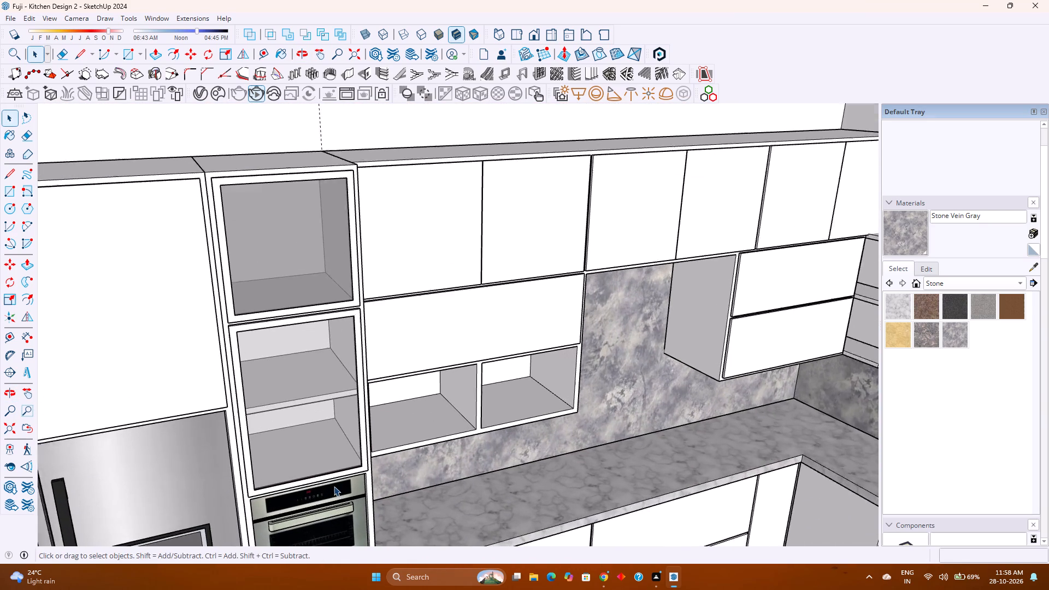
scroll(334, 486, up, 1)
scroll(374, 458, up, 6)
middle_click(362, 459)
middle_drag(362, 459, 433, 449)
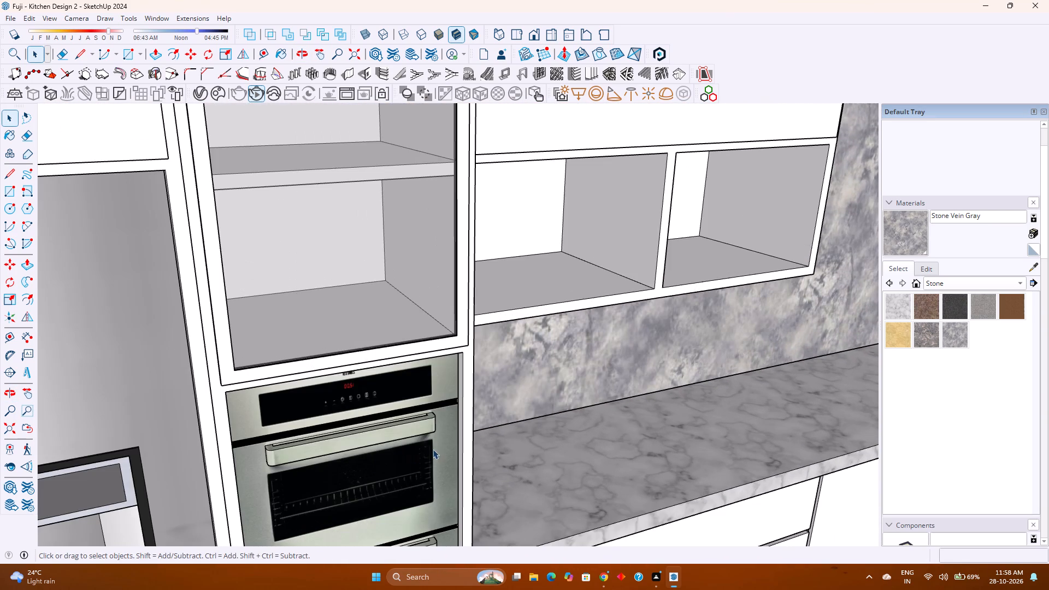
middle_drag(433, 449, 433, 449)
middle_click(433, 449)
scroll(435, 352, up, 3)
middle_drag(416, 355, 568, 423)
middle_click(568, 422)
scroll(473, 341, up, 11)
scroll(434, 310, down, 9)
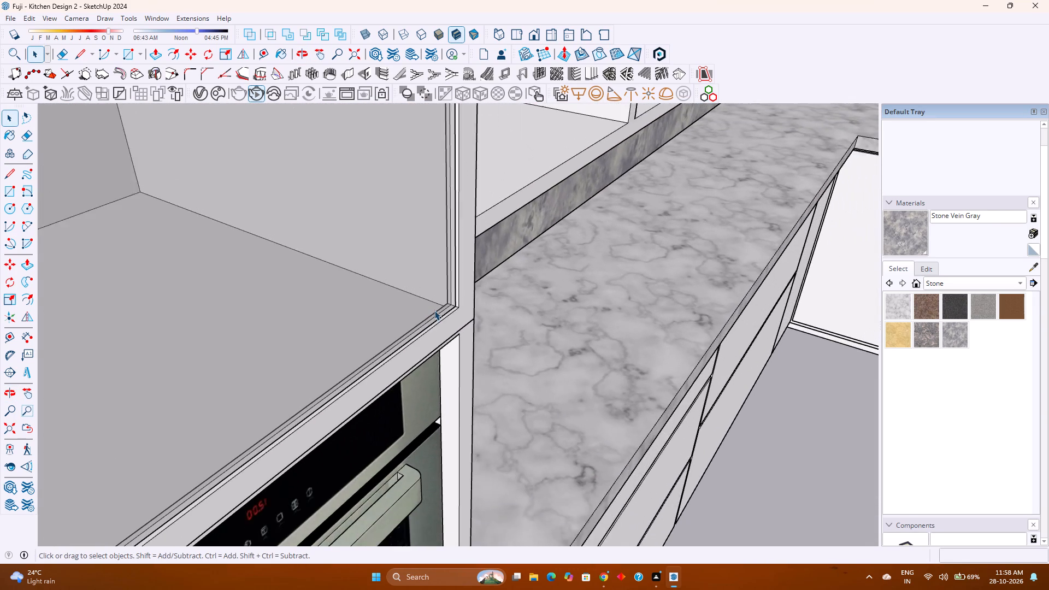
scroll(434, 310, down, 3)
shift+middle_drag(477, 320, 379, 442)
scroll(389, 423, down, 8)
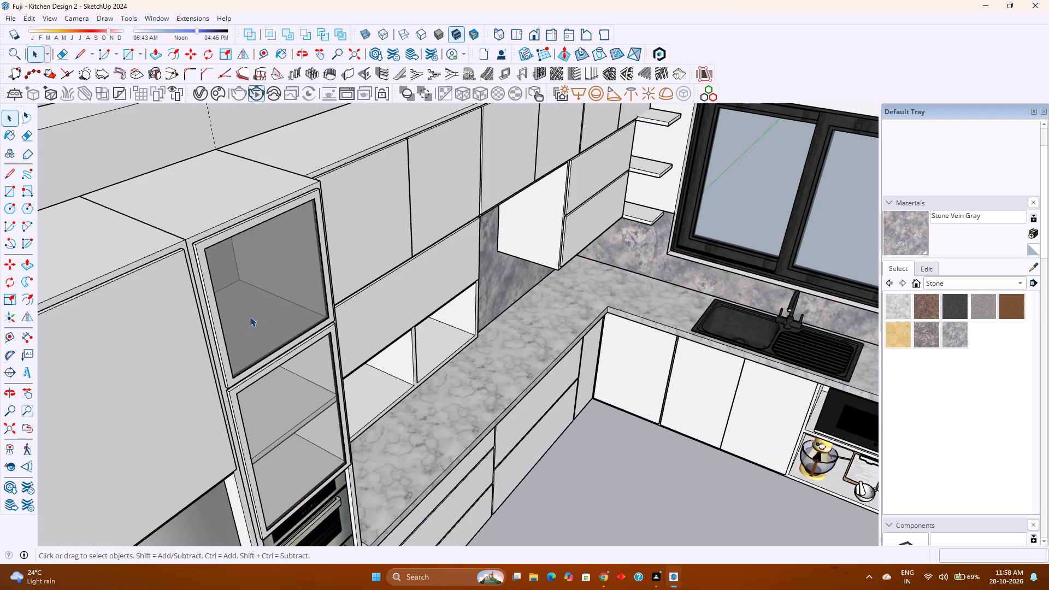
Open the tall oven unit's nested groups down to the lower framed door's pane and paint it Translucent Glass Gray.
middle_click(304, 355)
middle_drag(298, 341, 288, 292)
middle_click(288, 291)
scroll(288, 290, up, 2)
middle_drag(269, 339, 239, 292)
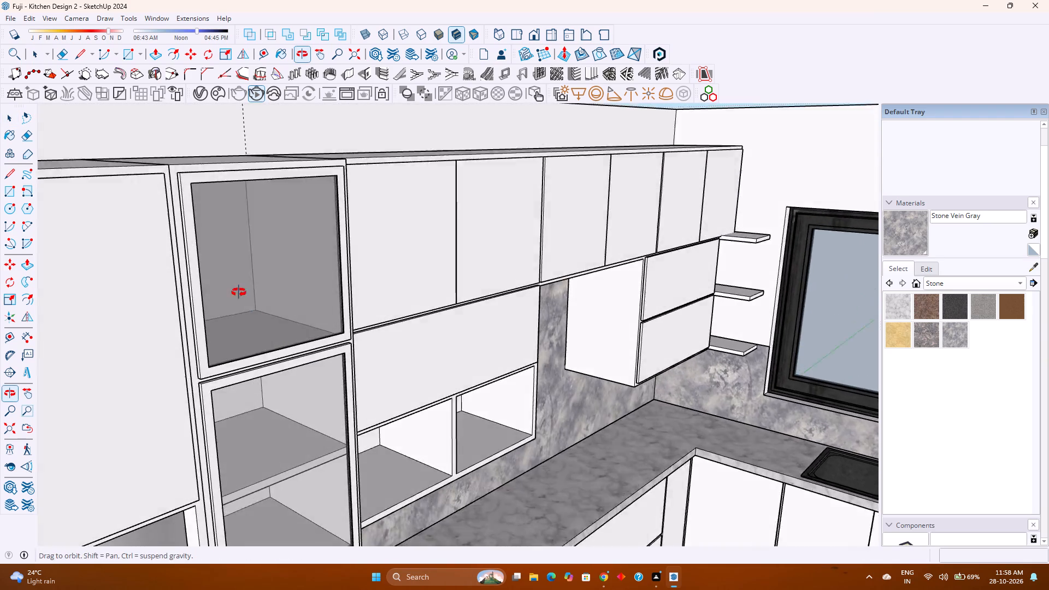
middle_drag(239, 292, 276, 259)
middle_drag(285, 257, 309, 340)
scroll(309, 341, up, 1)
click(314, 362)
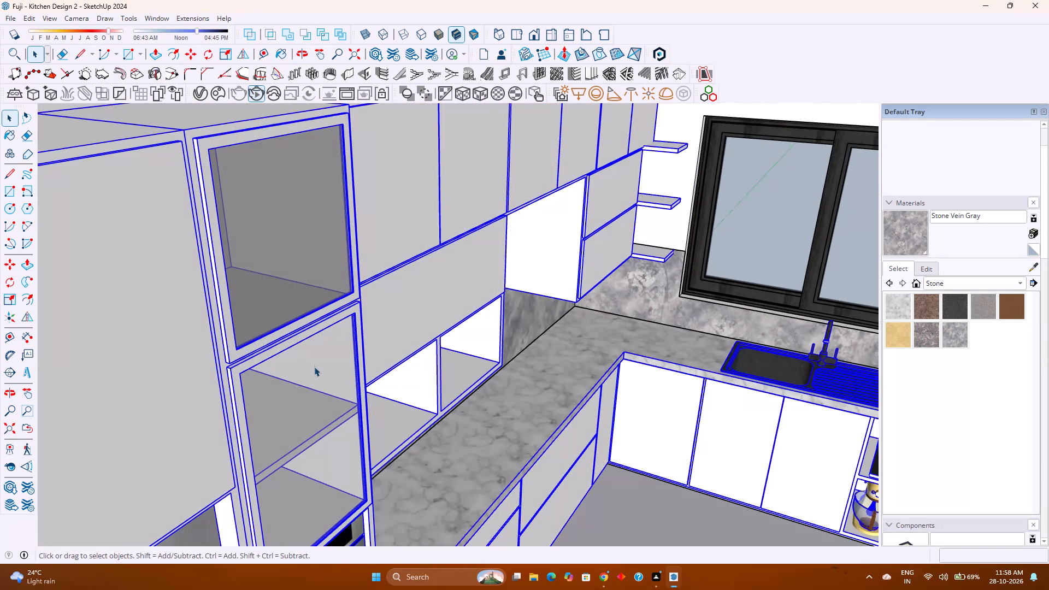
double_click(314, 367)
click(320, 388)
double_click(320, 388)
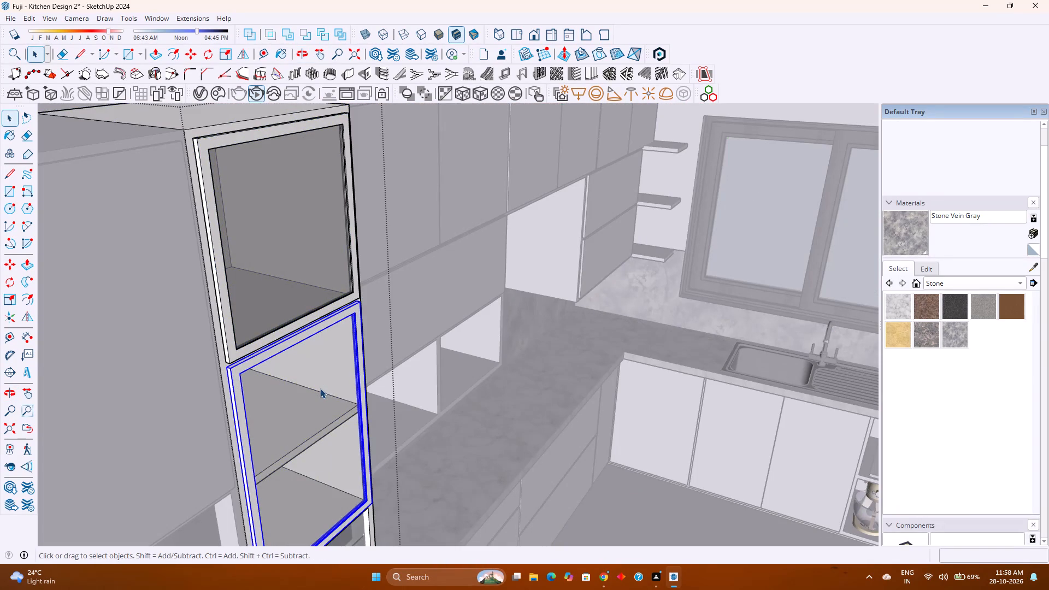
click(320, 388)
click(320, 388)
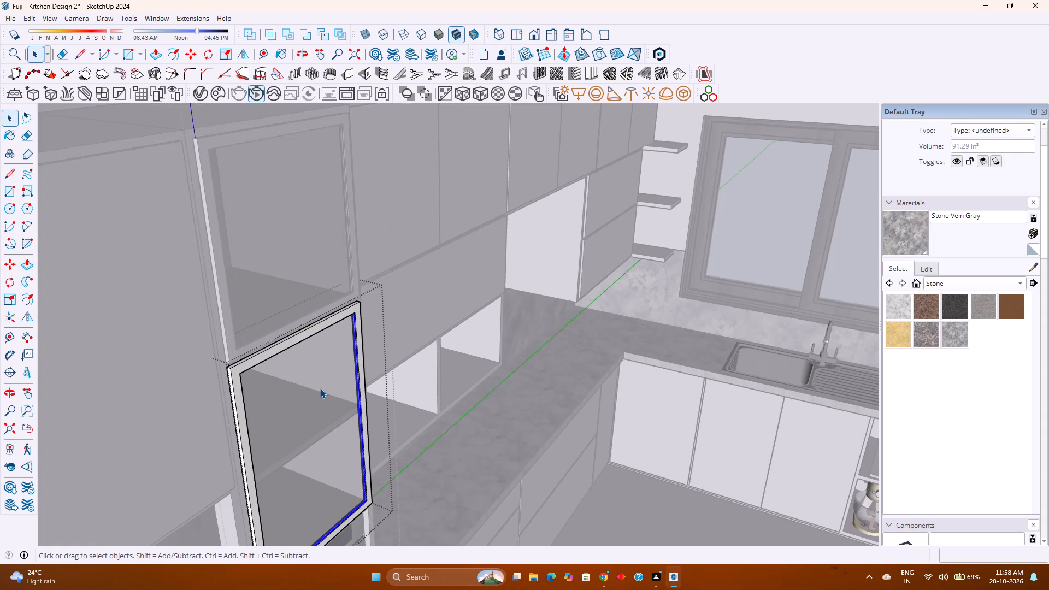
scroll(331, 405, up, 3)
middle_drag(331, 405, 268, 361)
middle_click(263, 357)
middle_click(257, 352)
middle_drag(252, 345, 241, 332)
scroll(311, 376, up, 2)
middle_drag(311, 376, 416, 303)
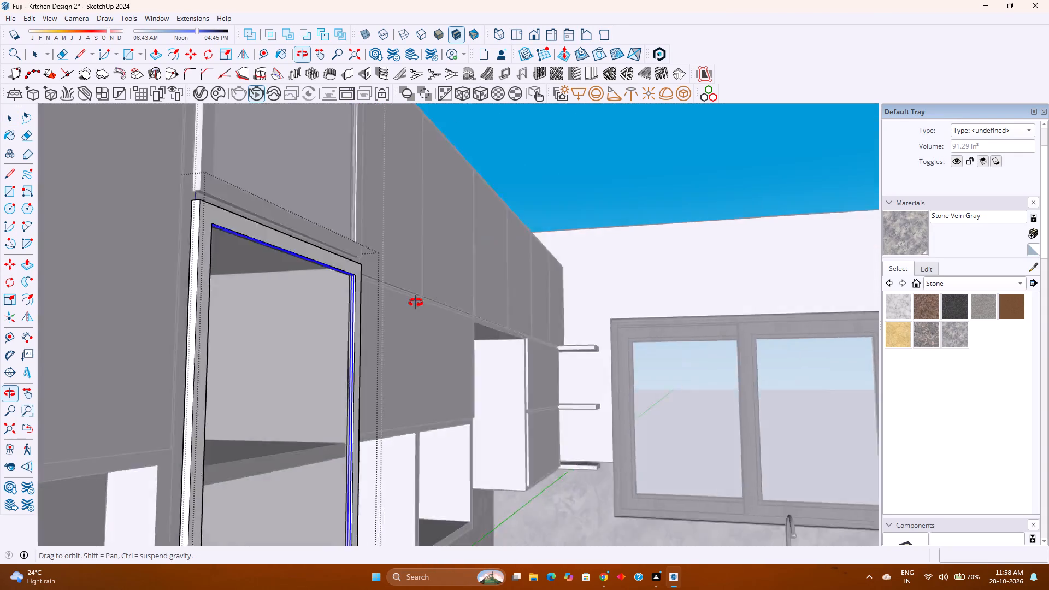
middle_drag(416, 303, 161, 416)
middle_drag(161, 416, 150, 406)
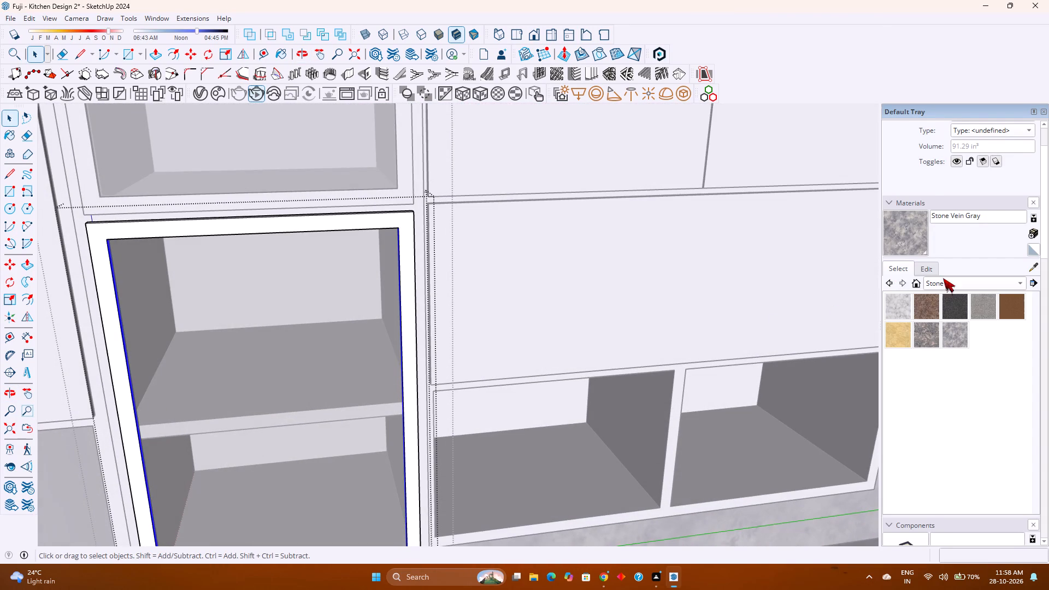
click(950, 284)
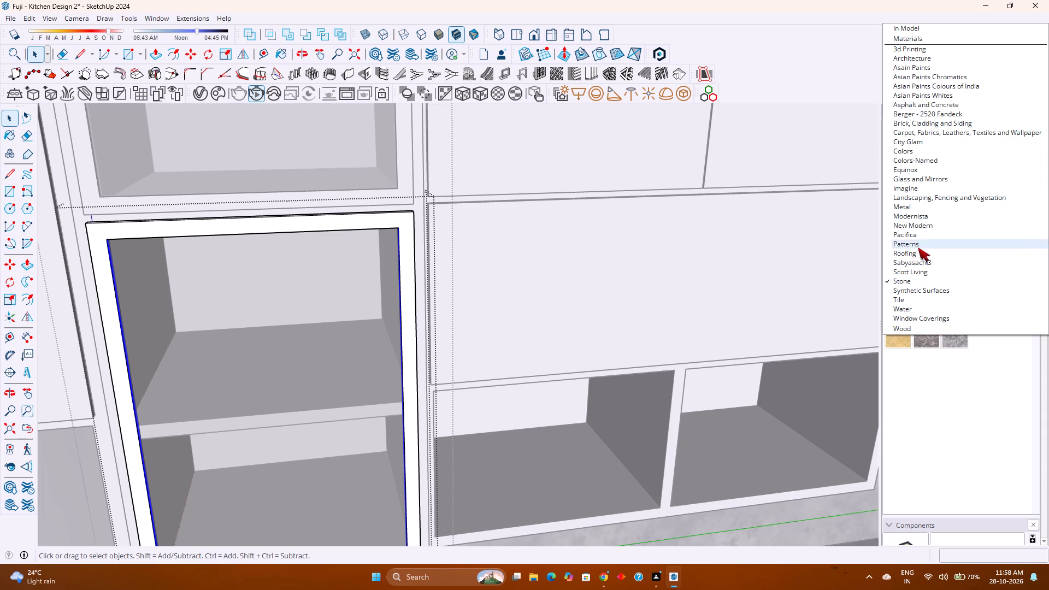
click(912, 180)
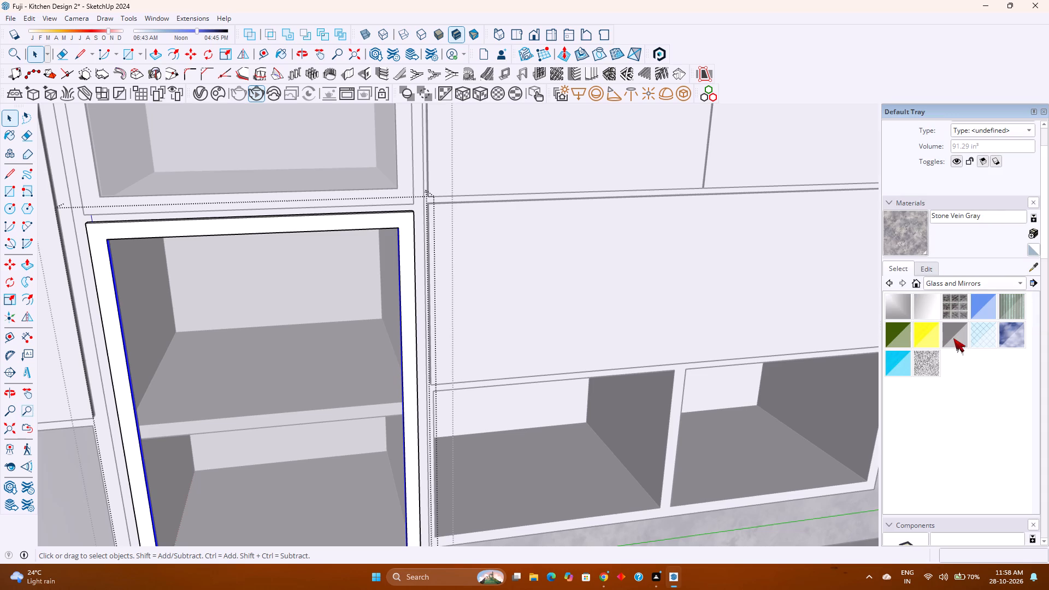
click(955, 338)
click(323, 324)
key(space)
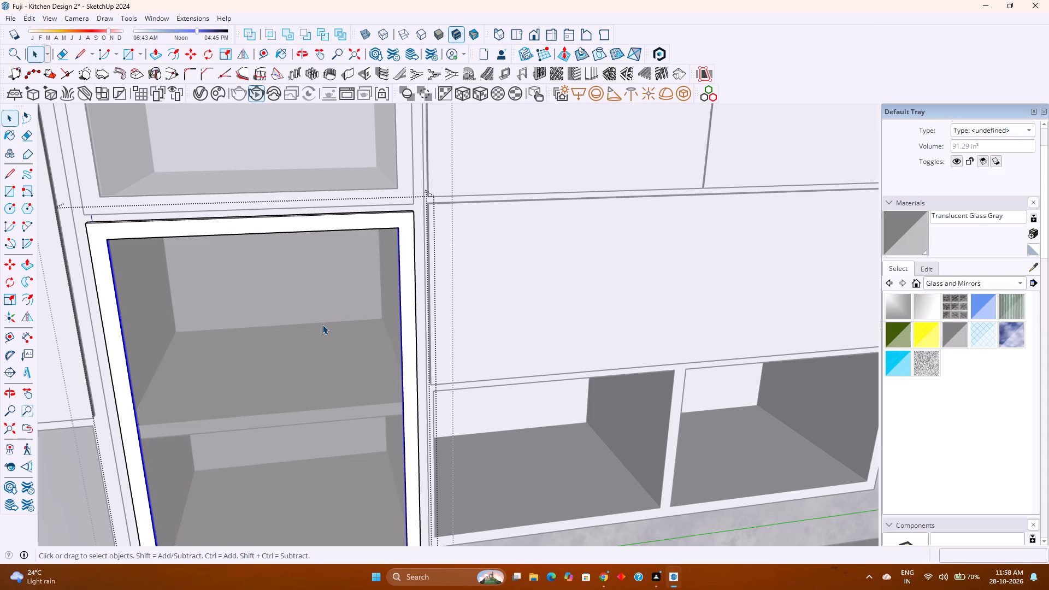
Exit all the open nested groups and save the model.
key(Escape)
scroll(325, 323, down, 4)
middle_drag(314, 341, 650, 302)
middle_click(650, 302)
scroll(635, 299, down, 6)
key(Escape)
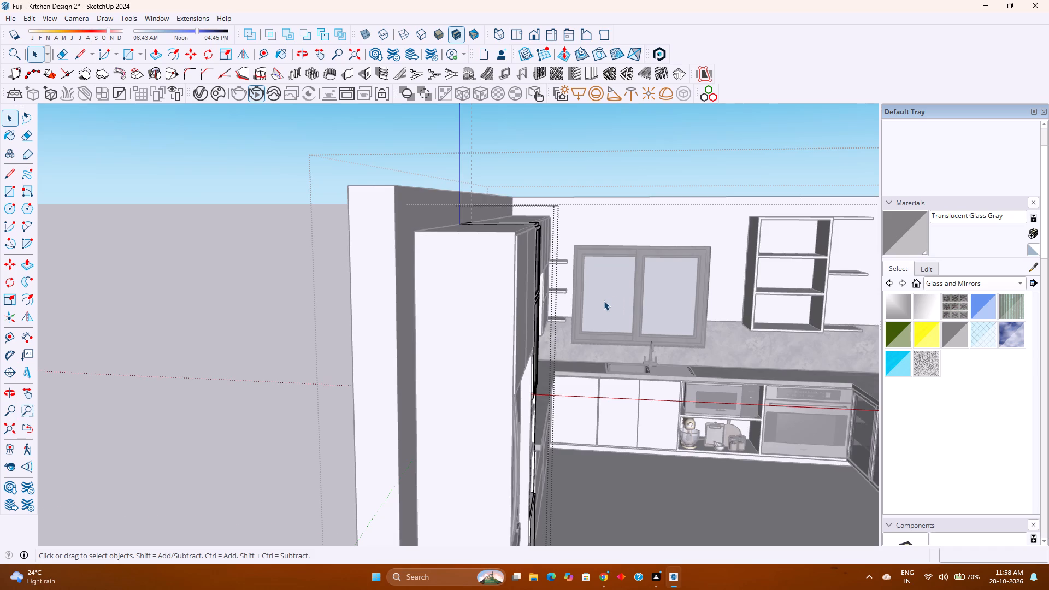
scroll(602, 302, down, 3)
shift+middle_drag(606, 308, 459, 351)
middle_drag(480, 349, 414, 342)
middle_click(414, 342)
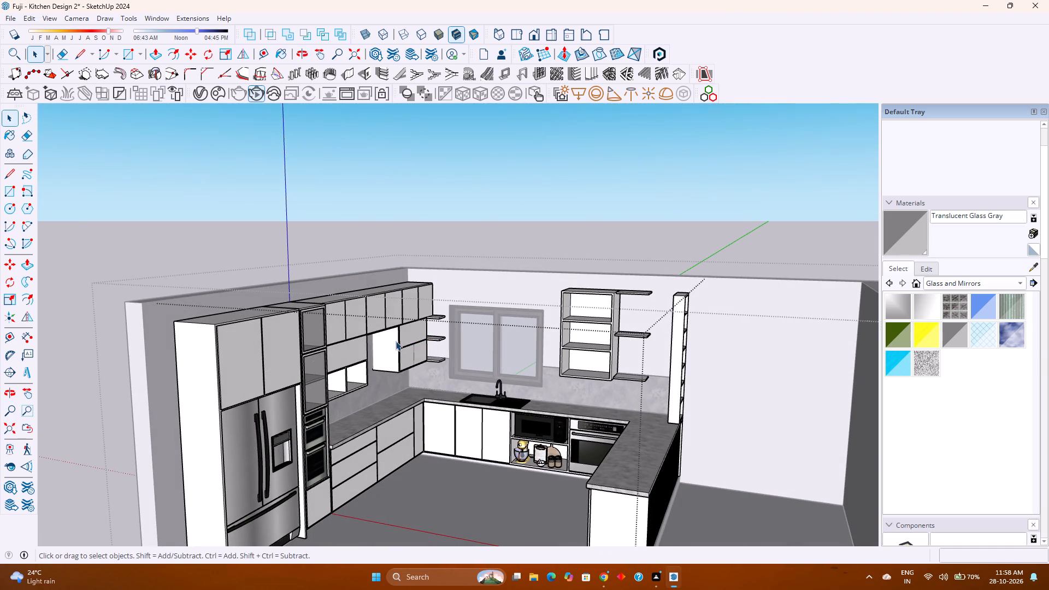
key(Escape)
key(ctrl+s)
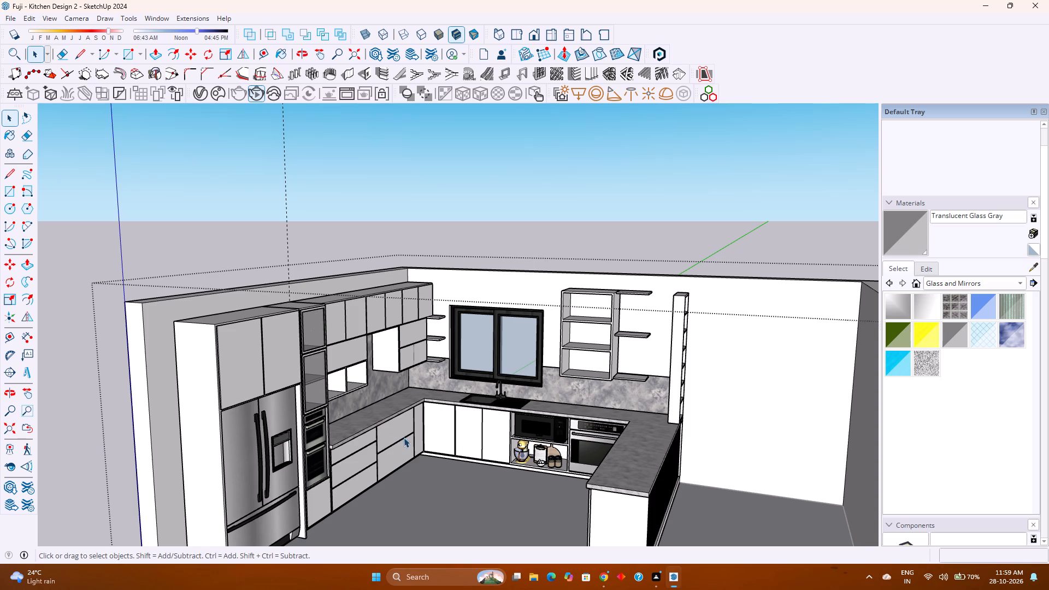
Examine the whole kitchen from the front, from above and at floor level.
shift+middle_drag(520, 442, 475, 410)
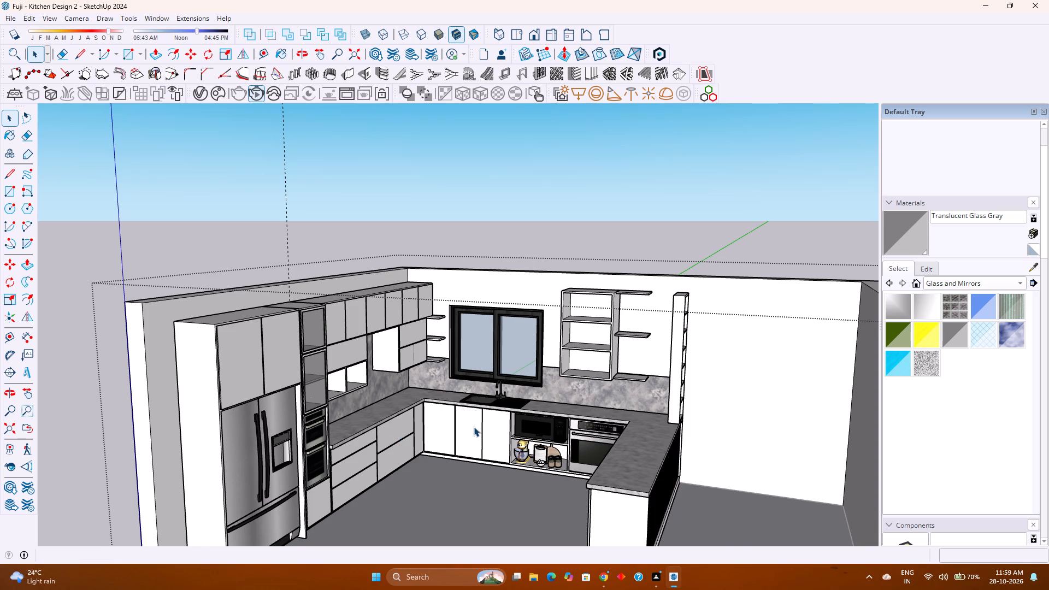
scroll(474, 433, up, 3)
shift+middle_click(468, 448)
shift+middle_drag(464, 439, 461, 387)
shift+middle_click(461, 387)
shift+middle_click(460, 381)
scroll(463, 371, down, 2)
middle_drag(457, 417, 464, 364)
middle_click(464, 364)
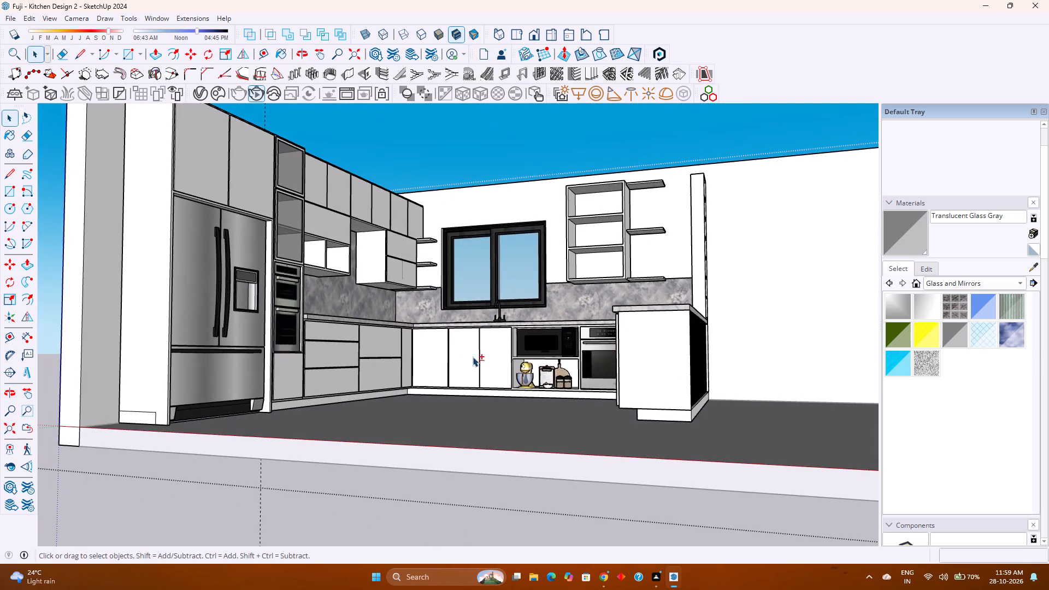
shift+middle_drag(473, 357, 445, 442)
shift+middle_drag(445, 452, 442, 409)
shift+middle_click(442, 409)
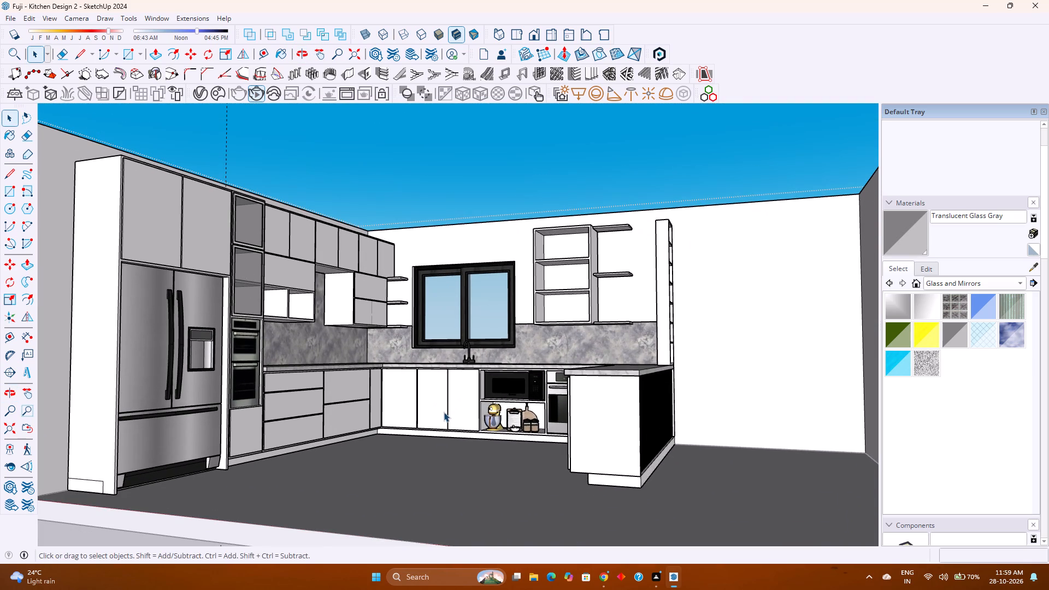
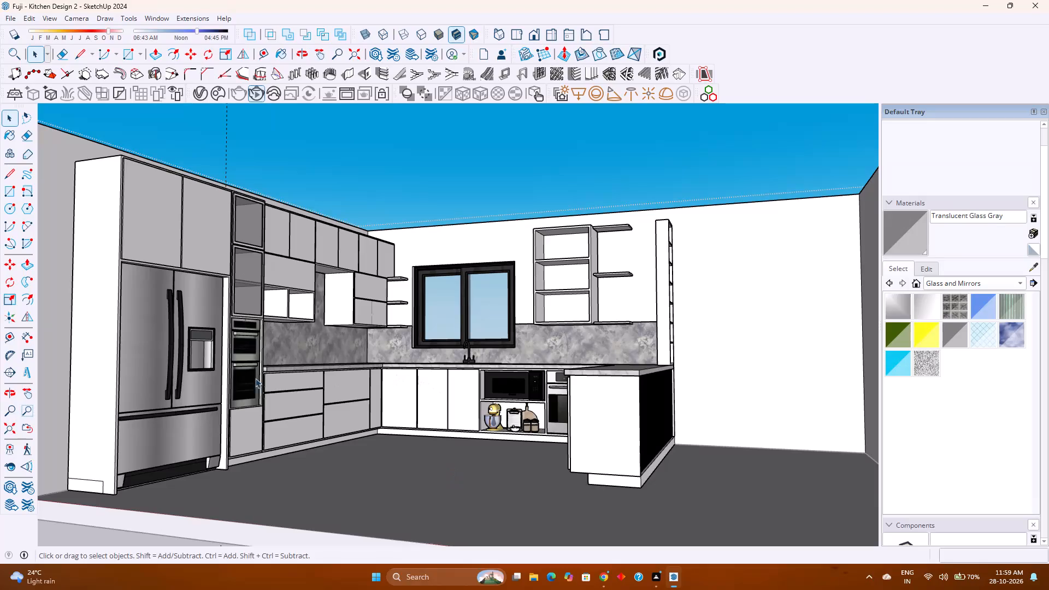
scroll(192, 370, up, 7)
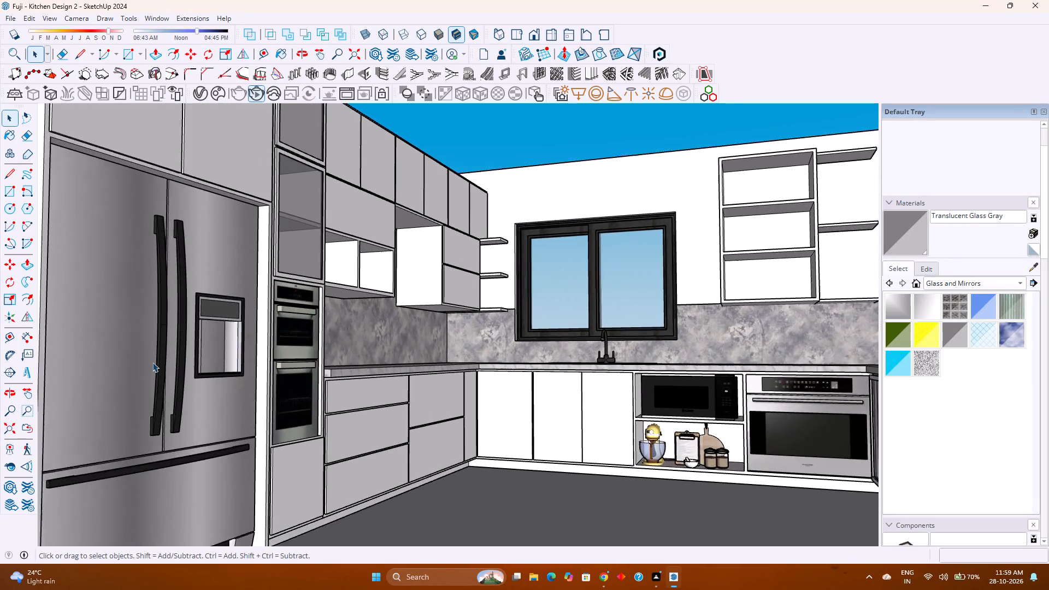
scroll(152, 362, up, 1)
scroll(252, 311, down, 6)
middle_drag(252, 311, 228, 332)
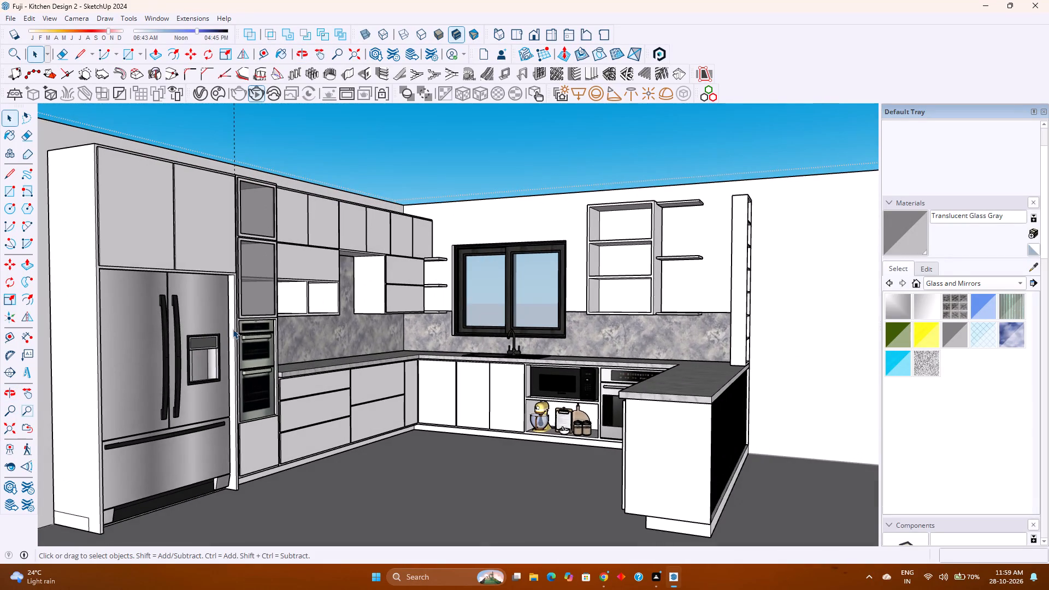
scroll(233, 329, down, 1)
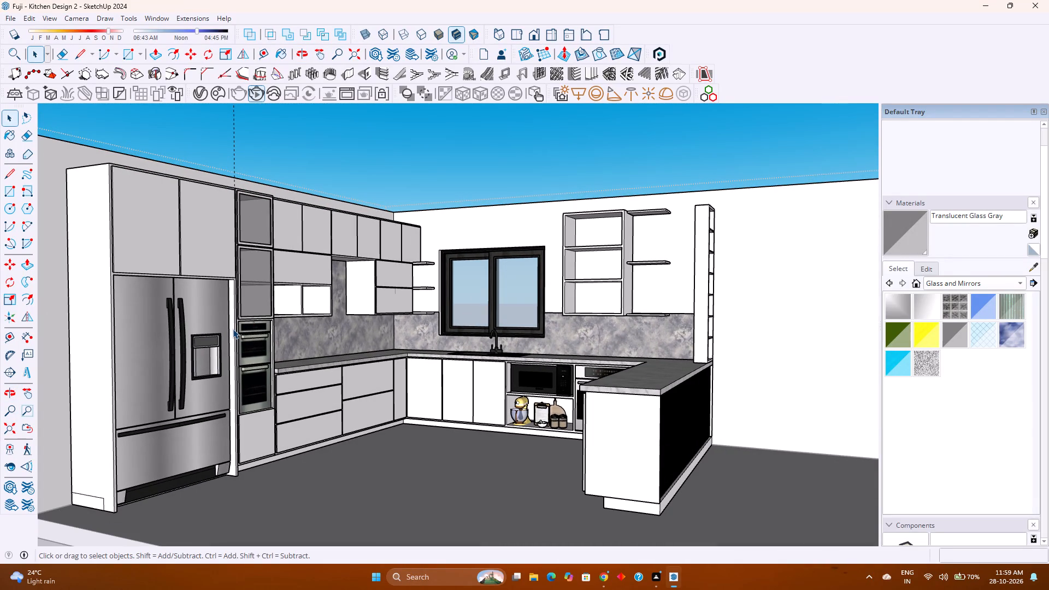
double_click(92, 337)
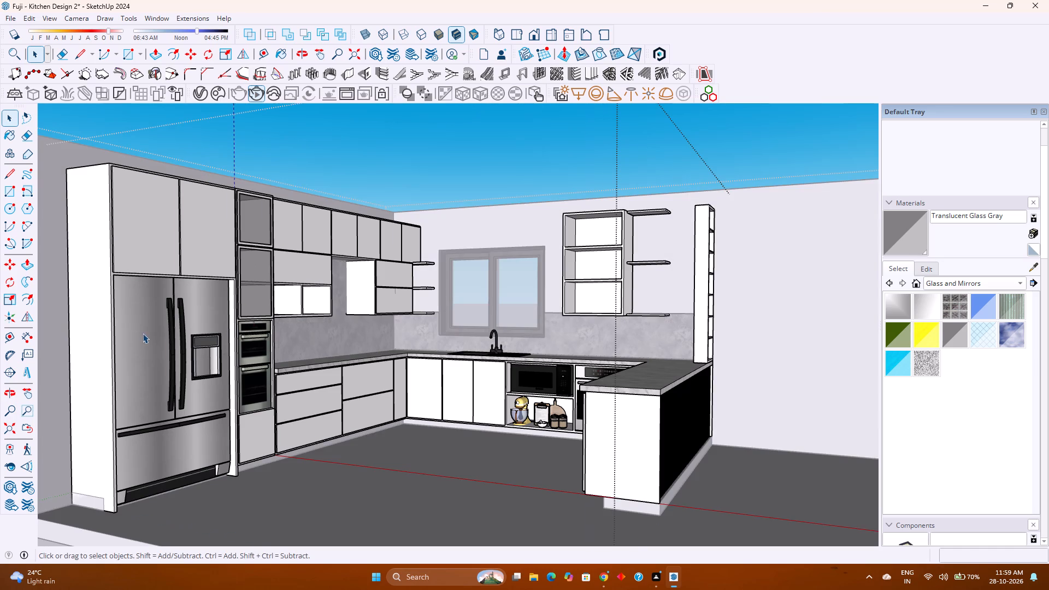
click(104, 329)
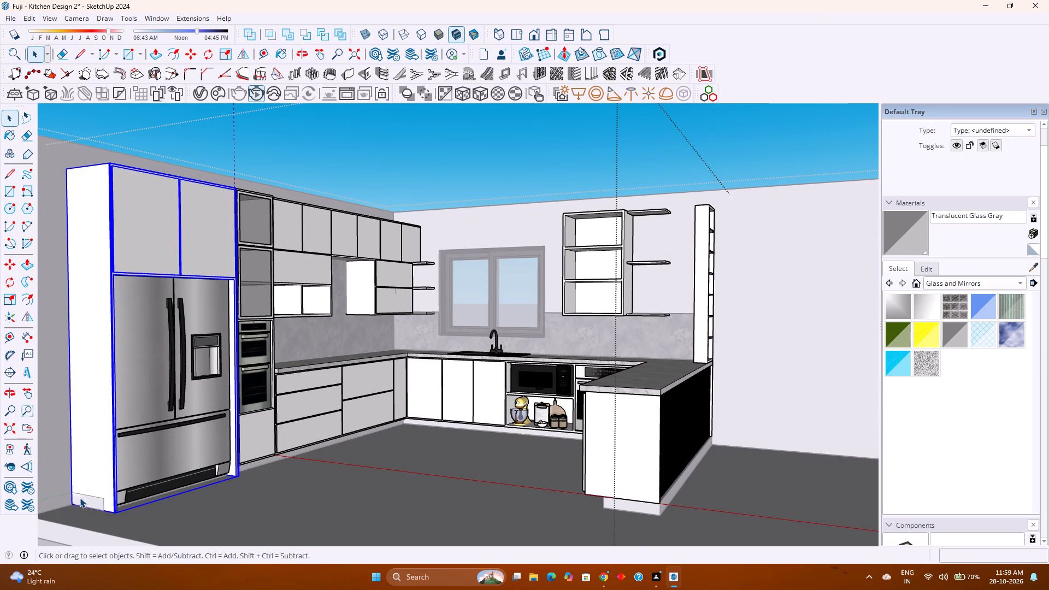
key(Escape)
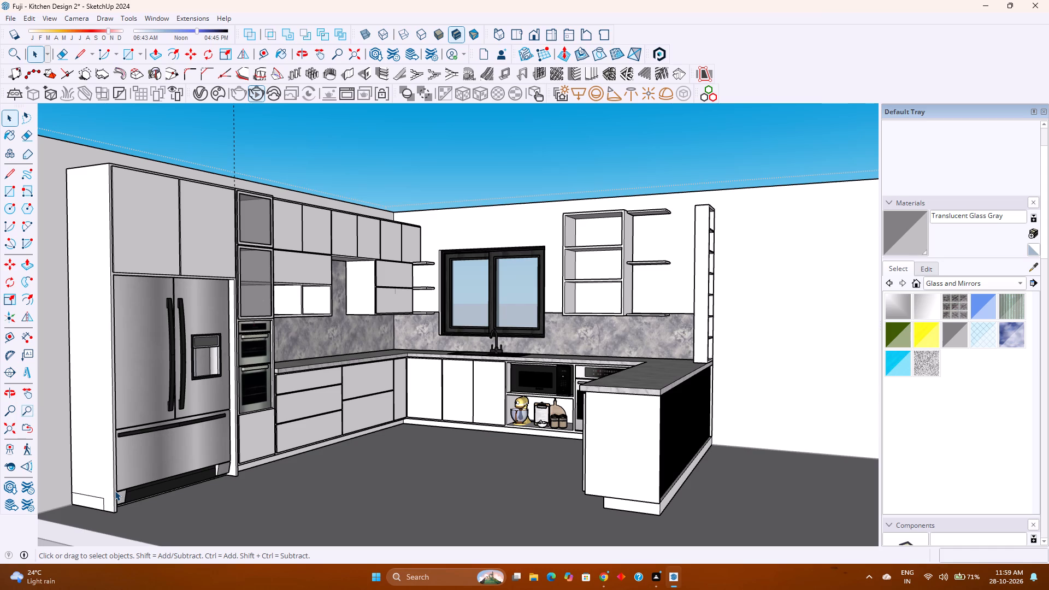
Push the small plinth face at the base of the refrigerator unit's outer side panel in 4' 6", to the inner side panel's bottom corner.
click(103, 469)
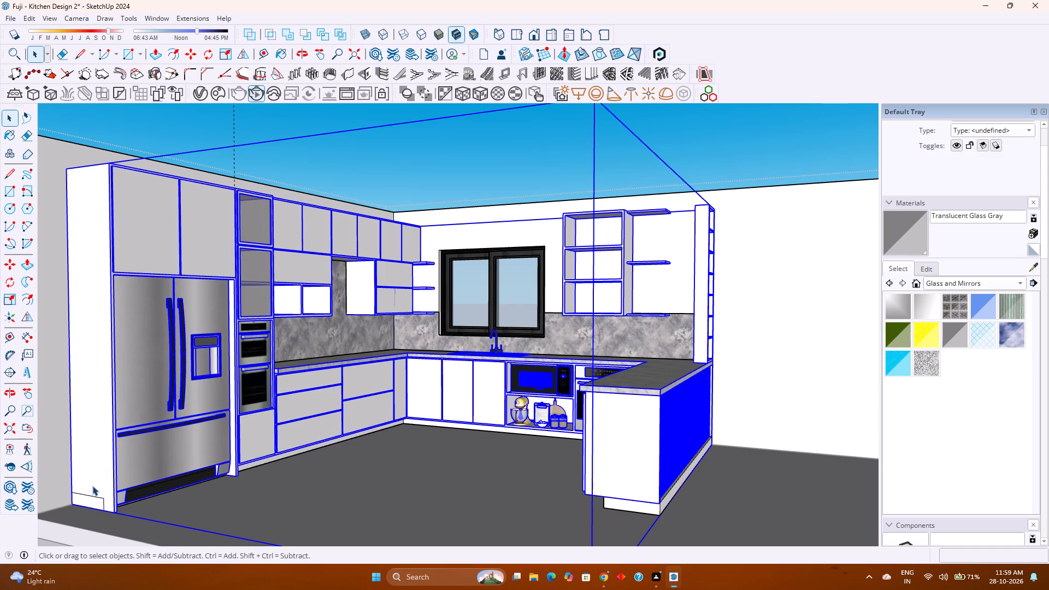
click(62, 479)
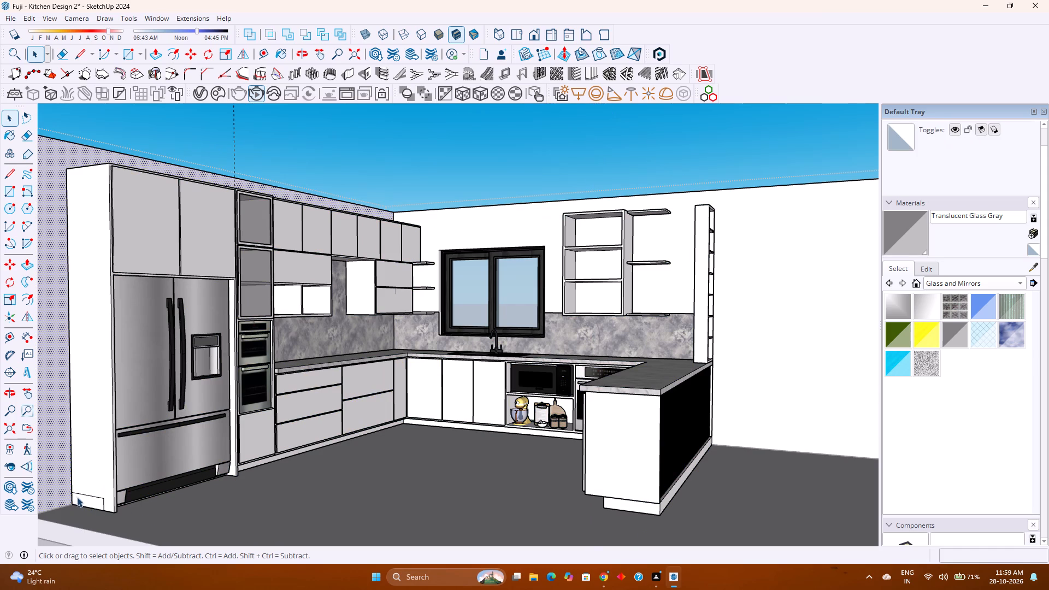
click(82, 500)
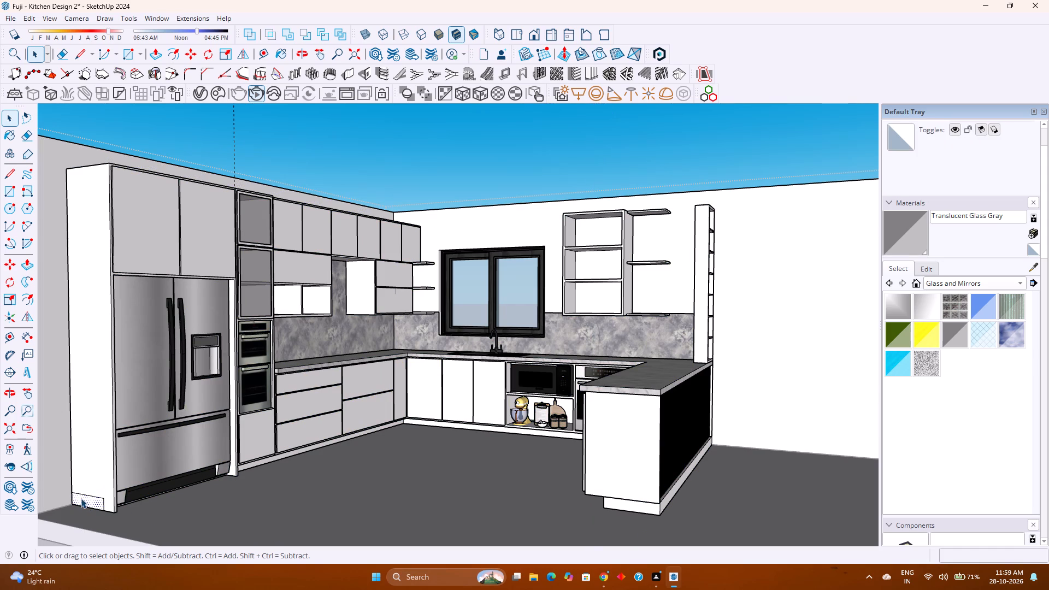
key(p)
click(82, 500)
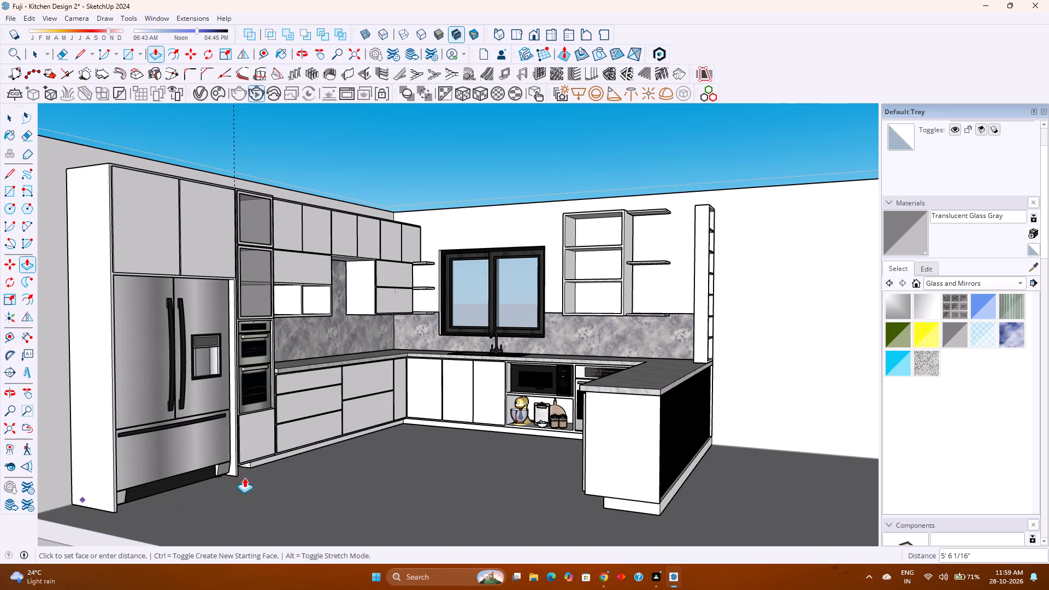
scroll(249, 470, up, 5)
click(231, 479)
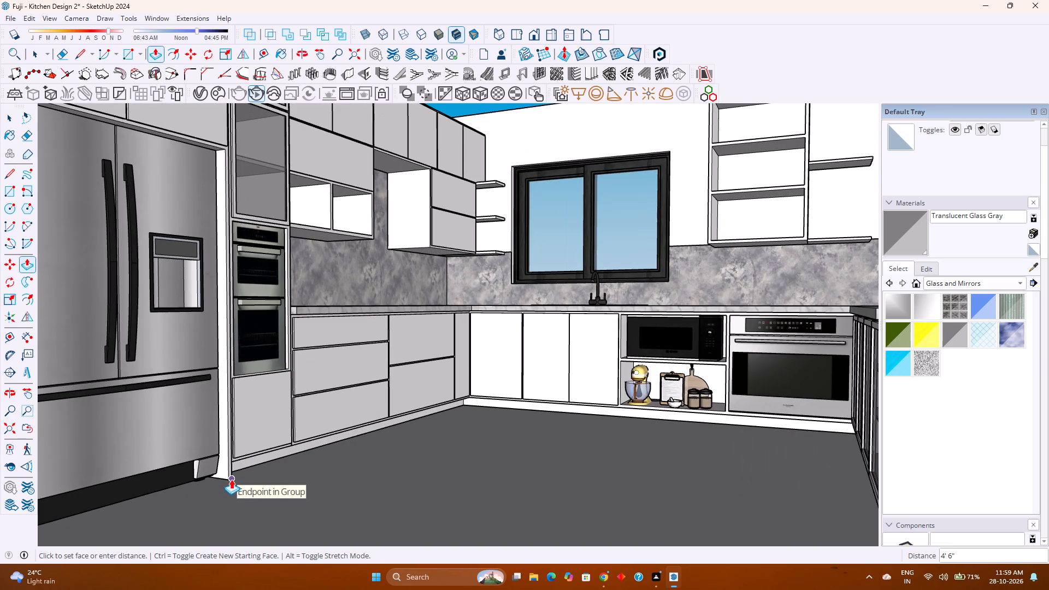
key(space)
key(Escape)
Examine the refrigerator unit's base and side panels from several distances and angles.
scroll(258, 479, down, 4)
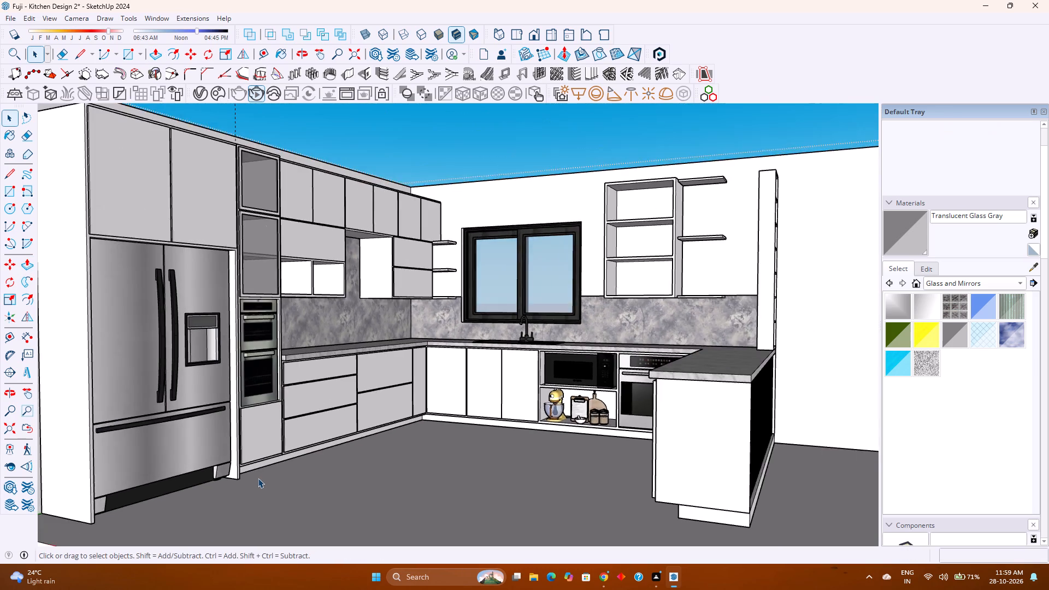
scroll(258, 478, down, 3)
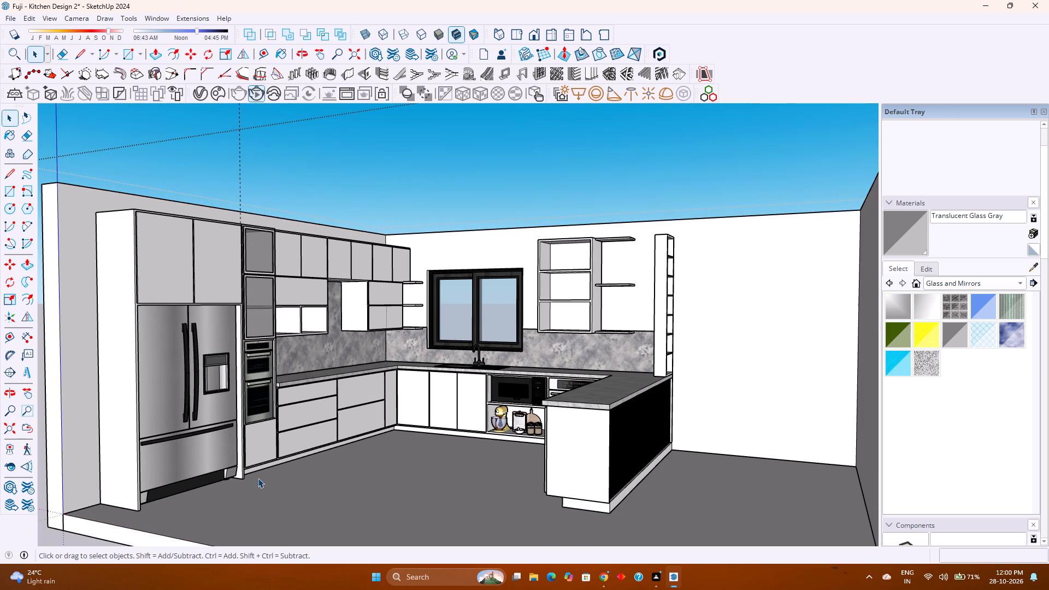
scroll(213, 488, up, 7)
middle_drag(213, 488, 214, 463)
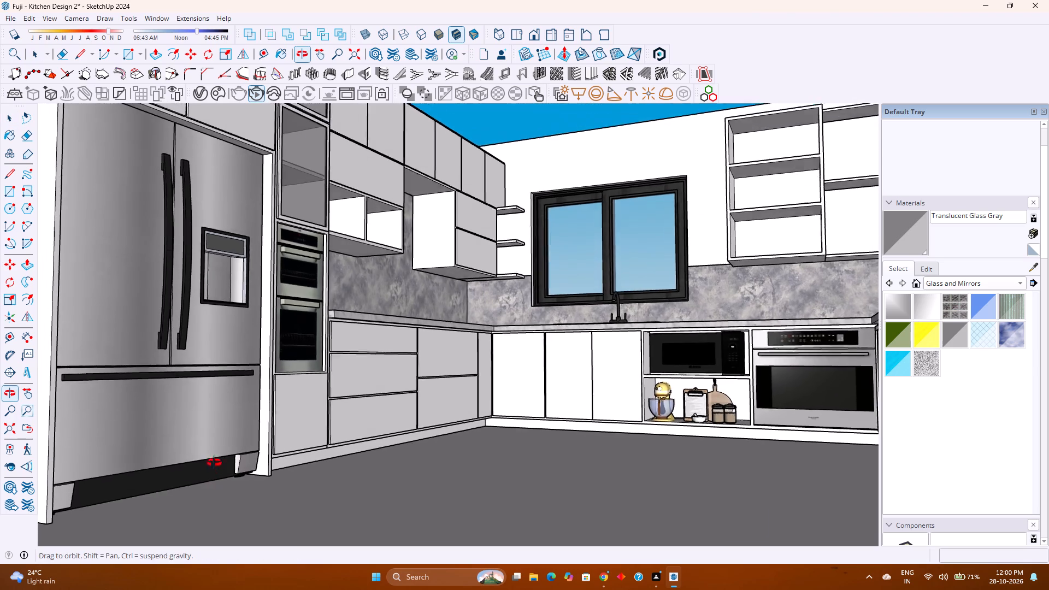
middle_drag(214, 463, 222, 450)
middle_drag(222, 450, 251, 426)
middle_drag(267, 428, 284, 435)
middle_click(285, 436)
middle_click(285, 440)
middle_drag(279, 453, 267, 465)
scroll(272, 464, down, 7)
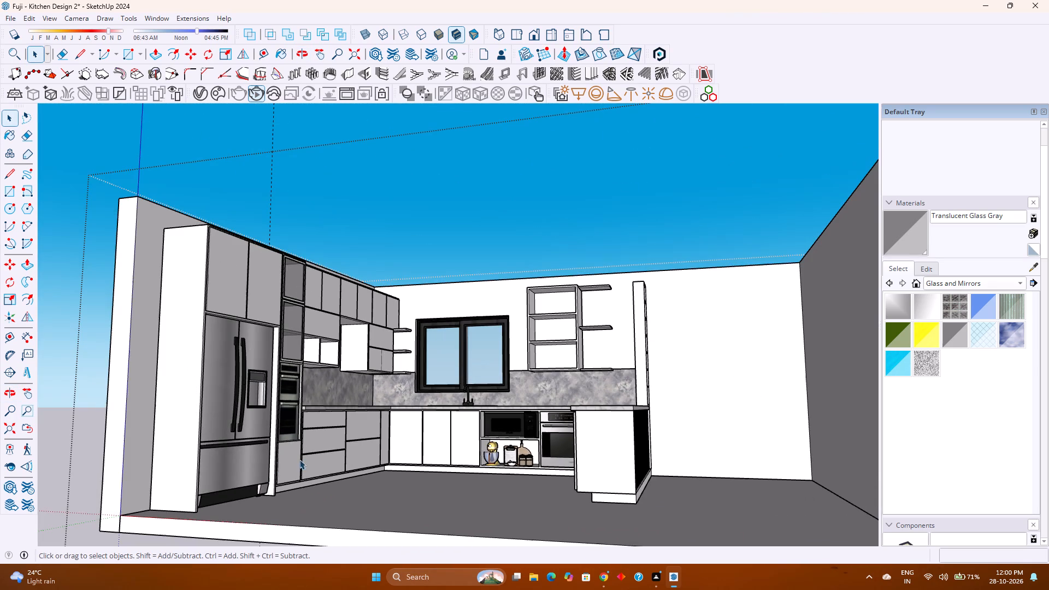
Save the model.
key(ctrl+s)
Examine the whole kitchen from the front and from above, including the sink, countertop, built-in appliances and peninsula.
middle_drag(459, 459, 398, 526)
scroll(420, 507, down, 2)
middle_drag(420, 503, 447, 483)
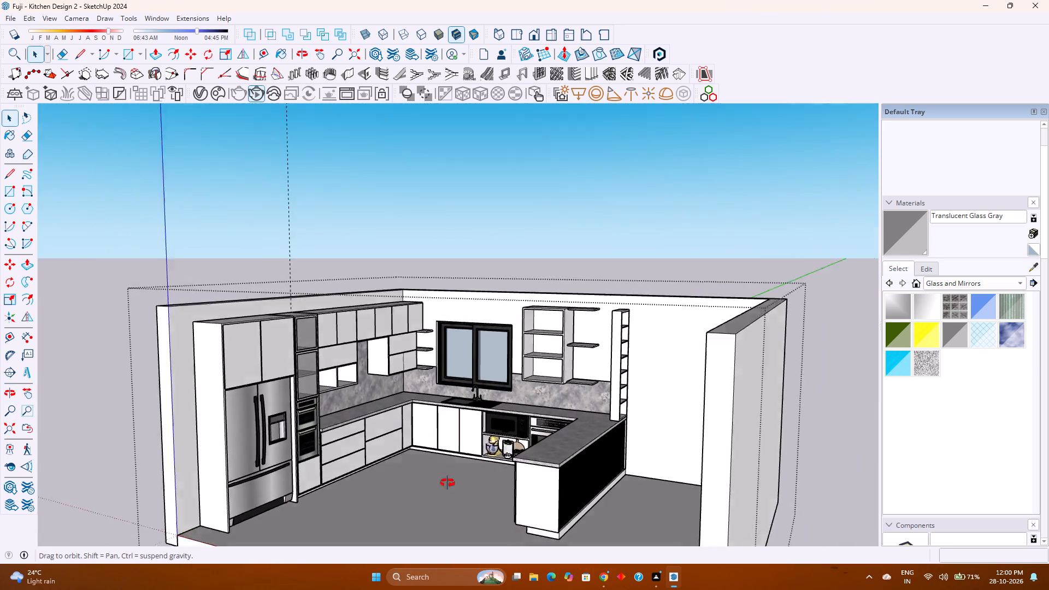
middle_drag(447, 483, 508, 424)
scroll(509, 421, down, 1)
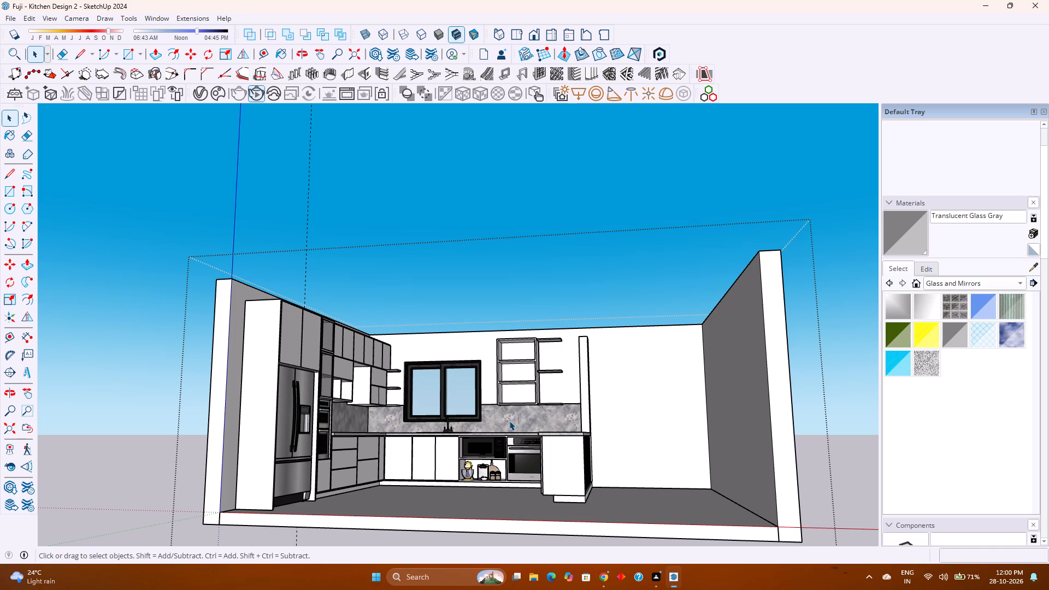
scroll(529, 447, down, 1)
middle_drag(529, 445, 472, 563)
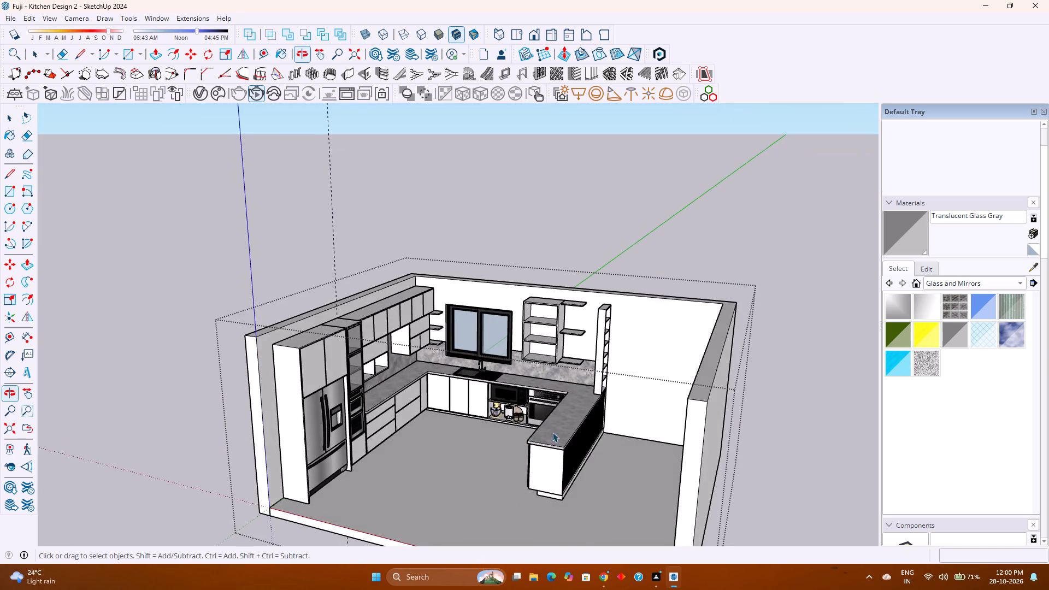
scroll(555, 388, up, 4)
middle_drag(555, 388, 563, 468)
middle_click(563, 468)
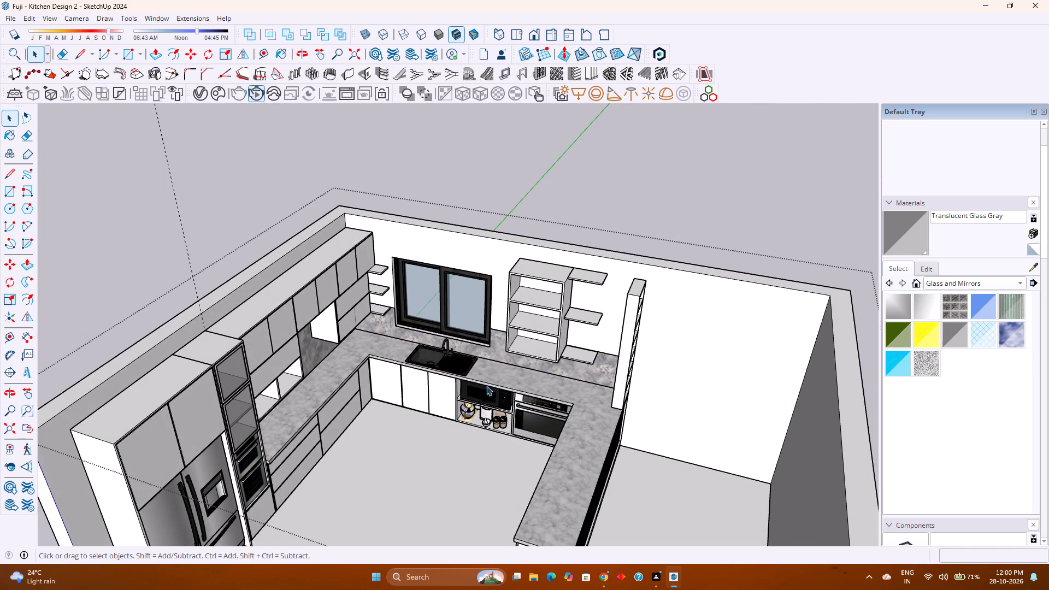
scroll(465, 395, up, 9)
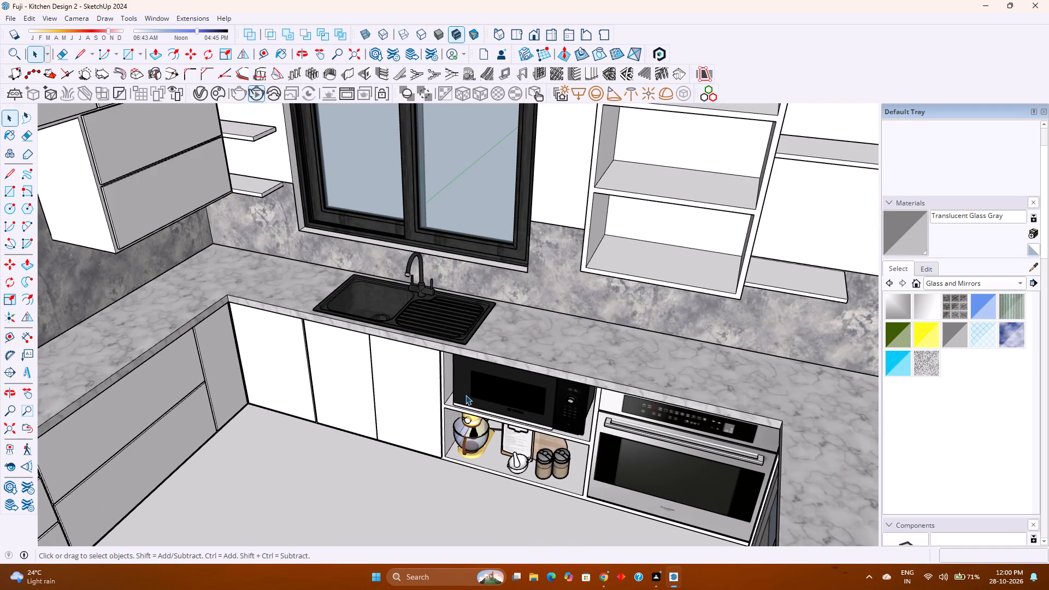
scroll(462, 390, down, 10)
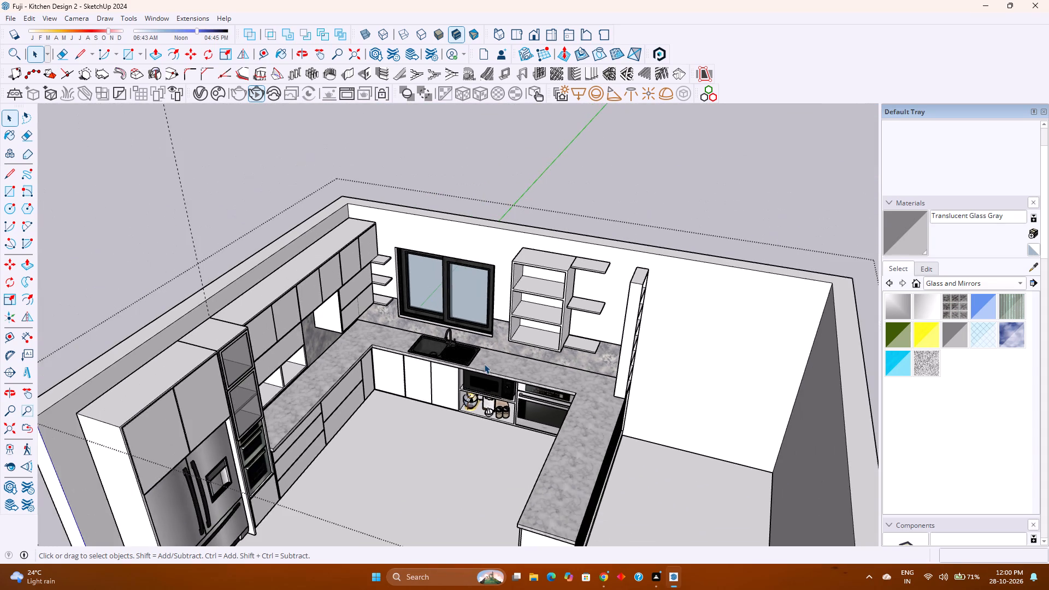
scroll(484, 364, down, 3)
middle_drag(493, 376, 651, 332)
scroll(670, 422, up, 2)
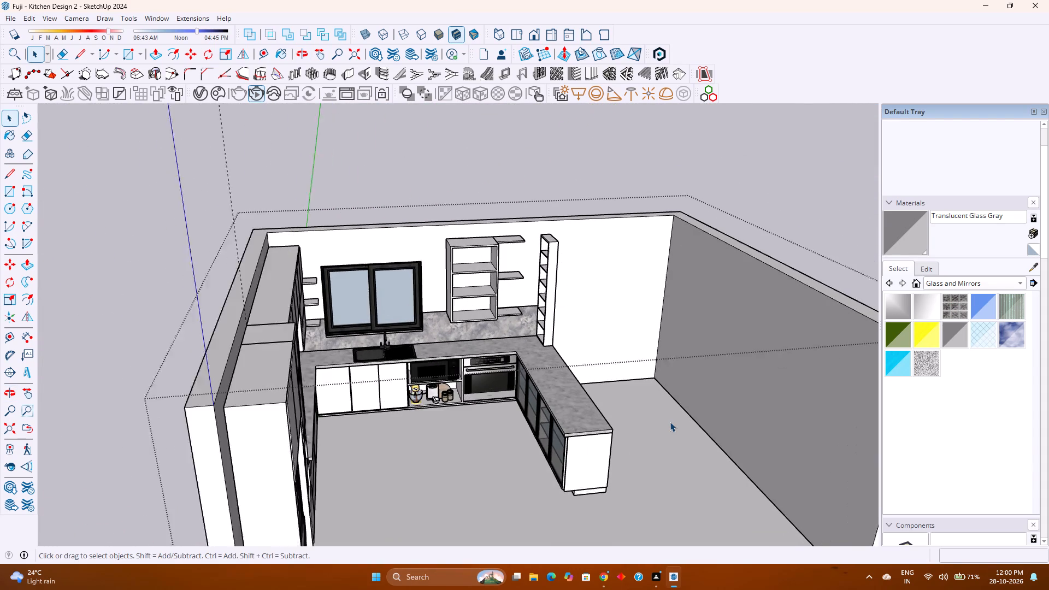
scroll(670, 422, up, 1)
scroll(628, 393, up, 1)
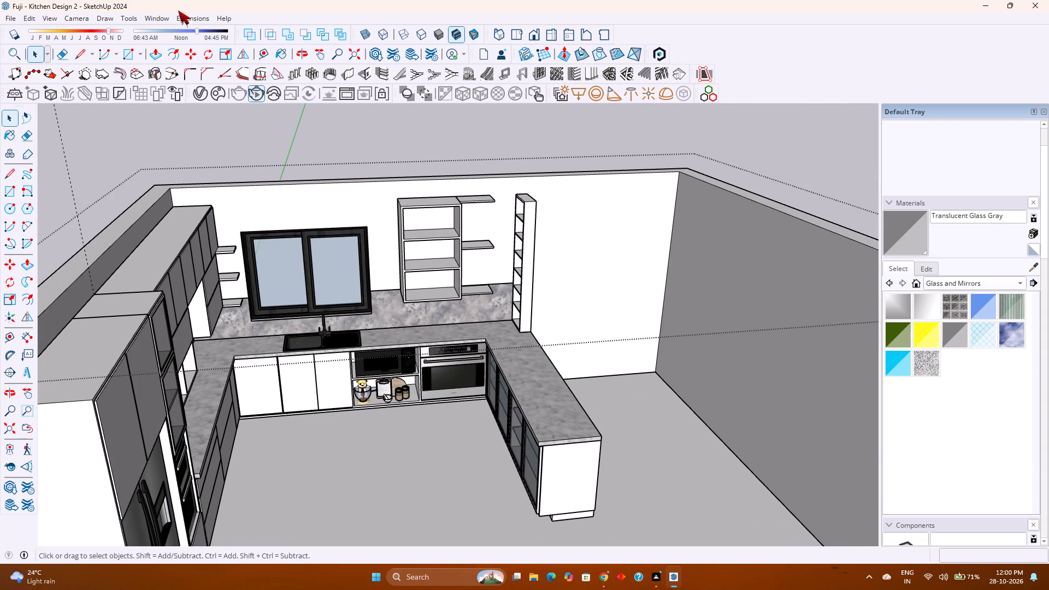
Search 3D Warehouse for "Hand wash Sink".
click(159, 17)
click(190, 98)
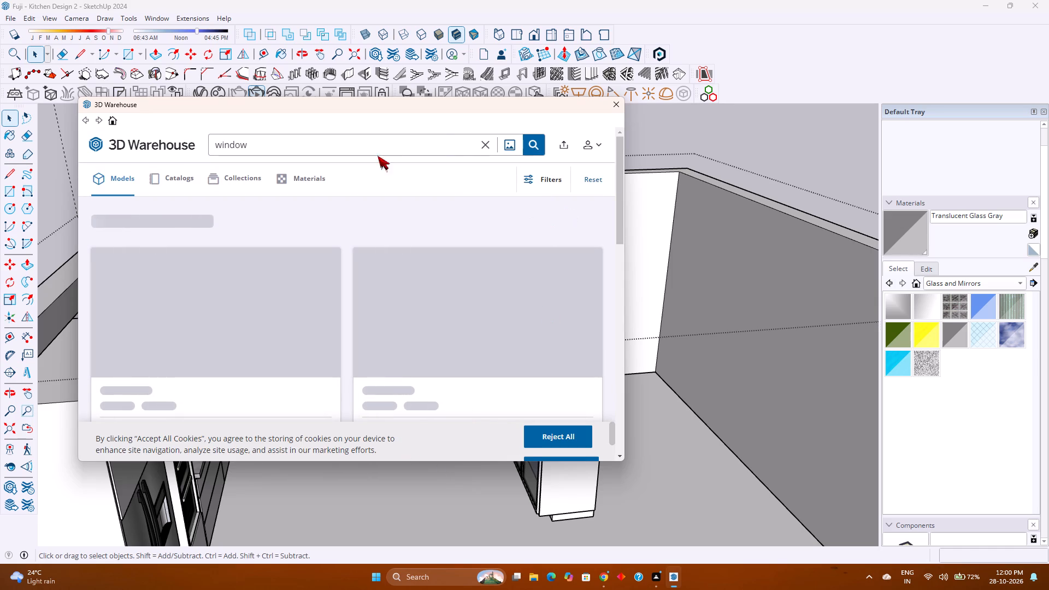
click(485, 143)
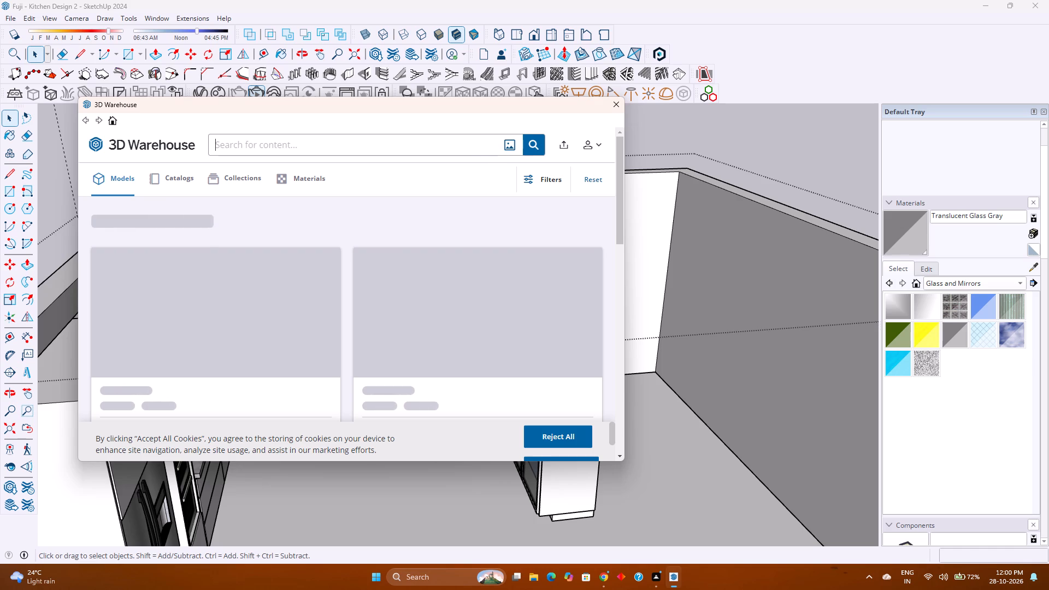
click(466, 143)
text(Hand wash)
key(space)
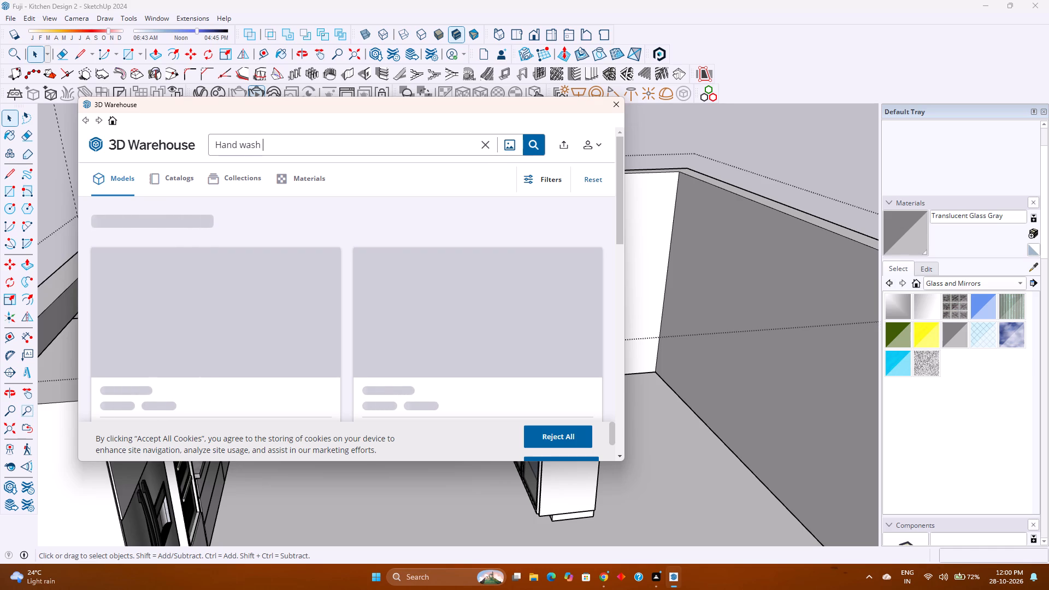
text(Sink)
key(Return)
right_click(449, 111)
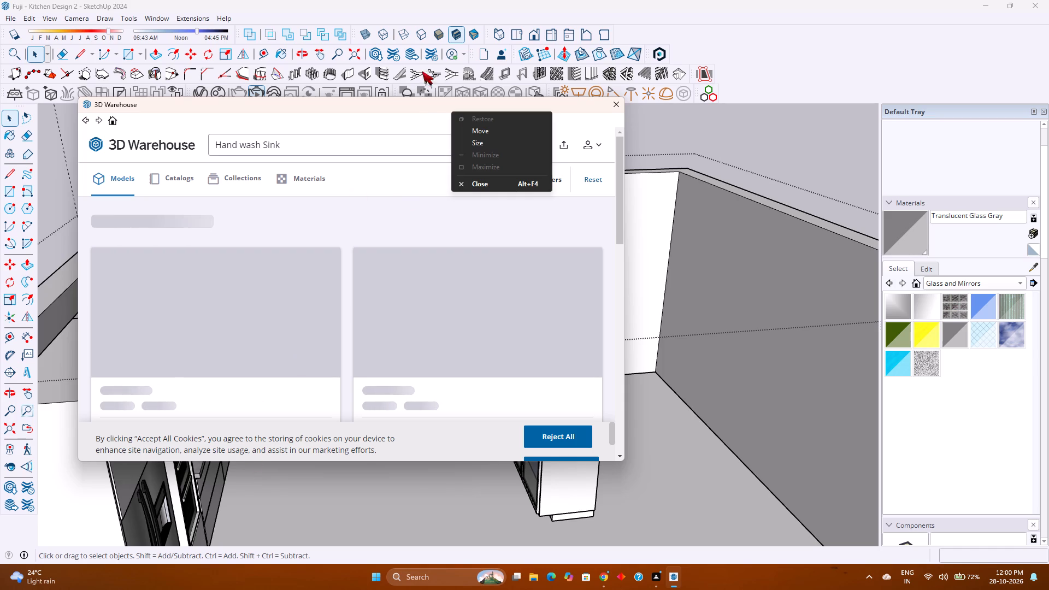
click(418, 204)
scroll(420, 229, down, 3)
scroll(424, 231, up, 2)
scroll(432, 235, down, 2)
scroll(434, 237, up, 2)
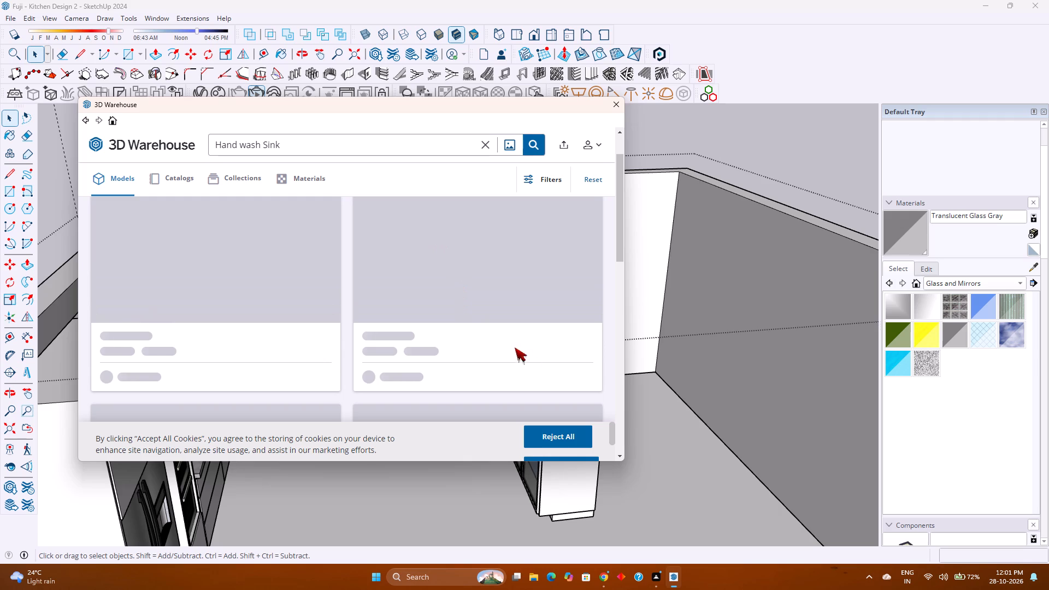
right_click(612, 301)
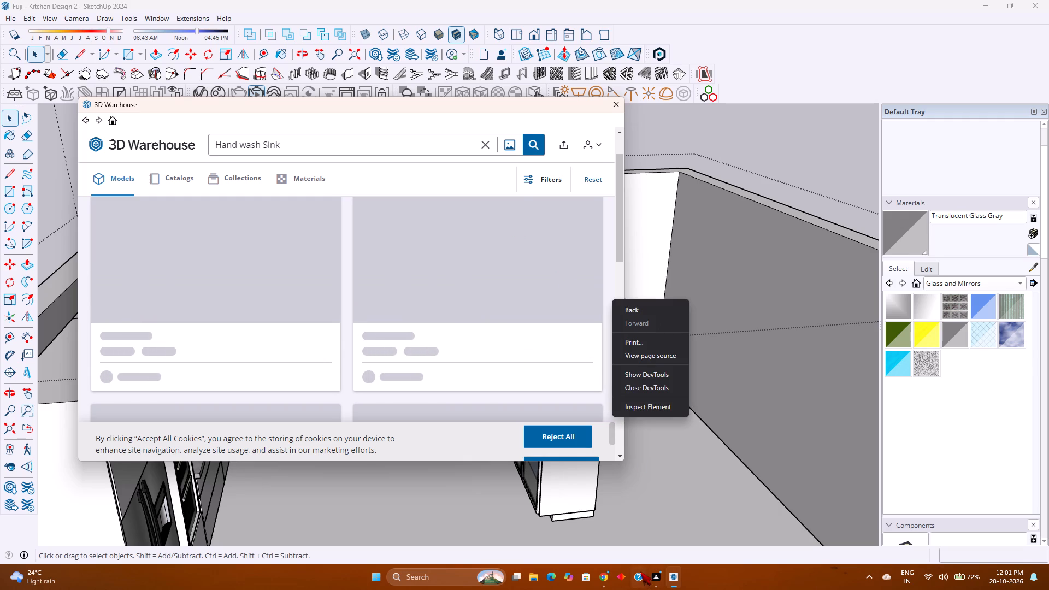
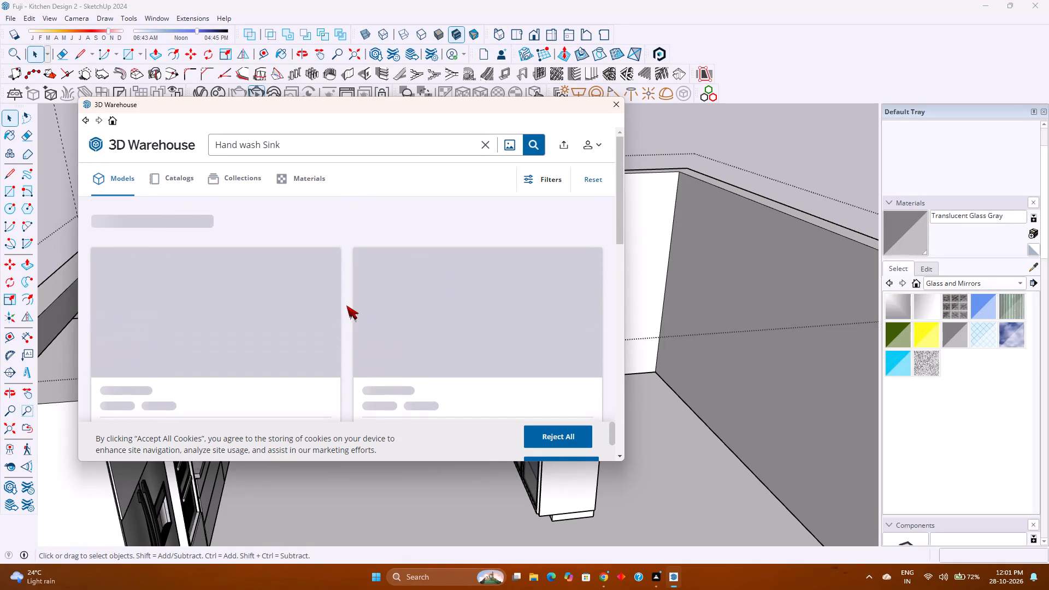
Look through the 3D Warehouse model results for the hand wash sink search.
scroll(350, 305, up, 8)
scroll(352, 305, down, 3)
scroll(352, 305, up, 4)
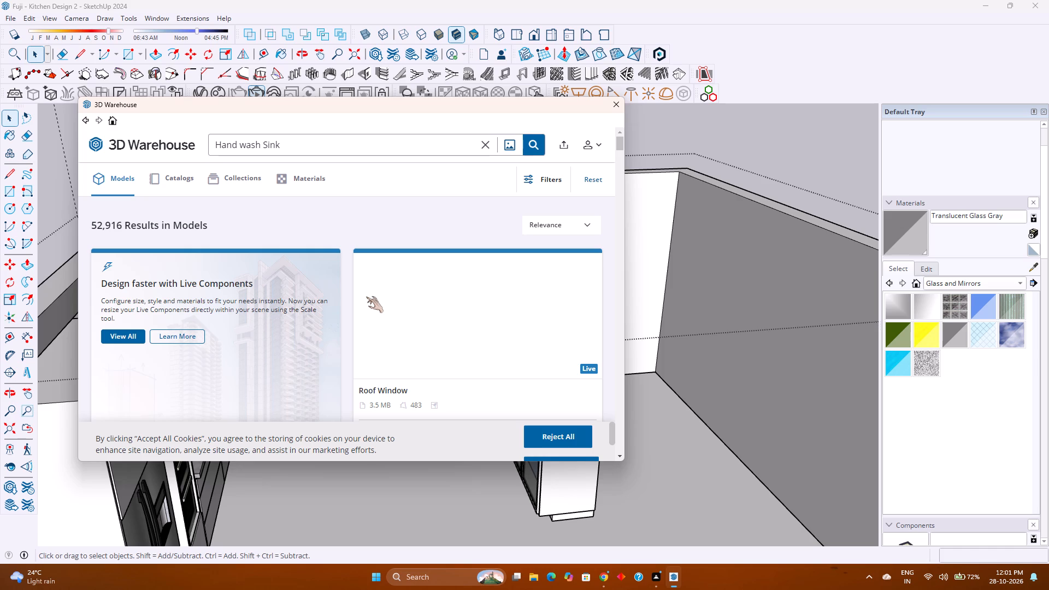
scroll(385, 324, down, 4)
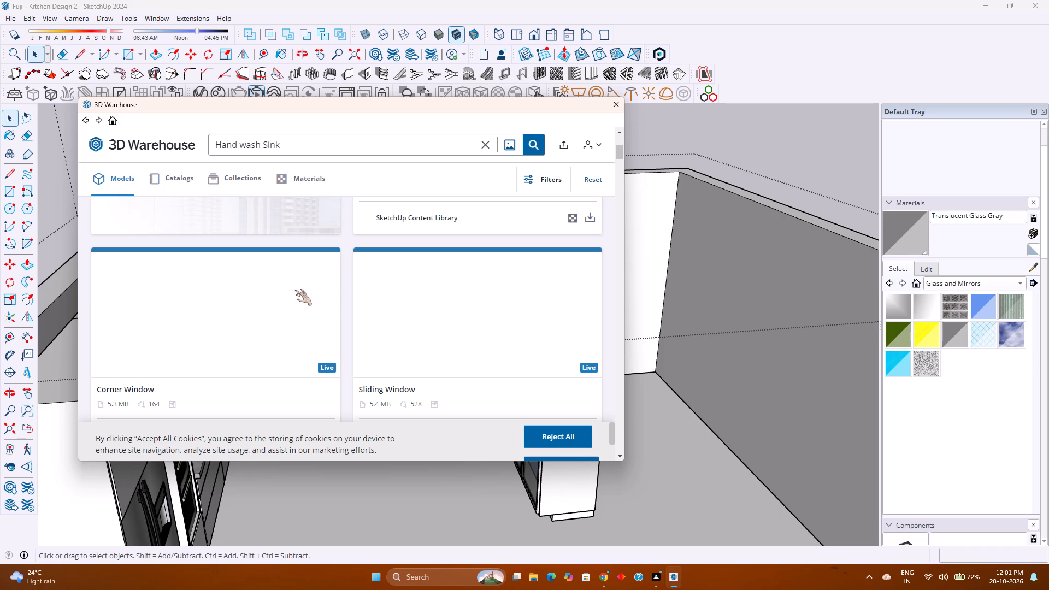
Replace the 3D Warehouse query and search the models for "corner sink".
click(482, 144)
click(440, 146)
text(corner)
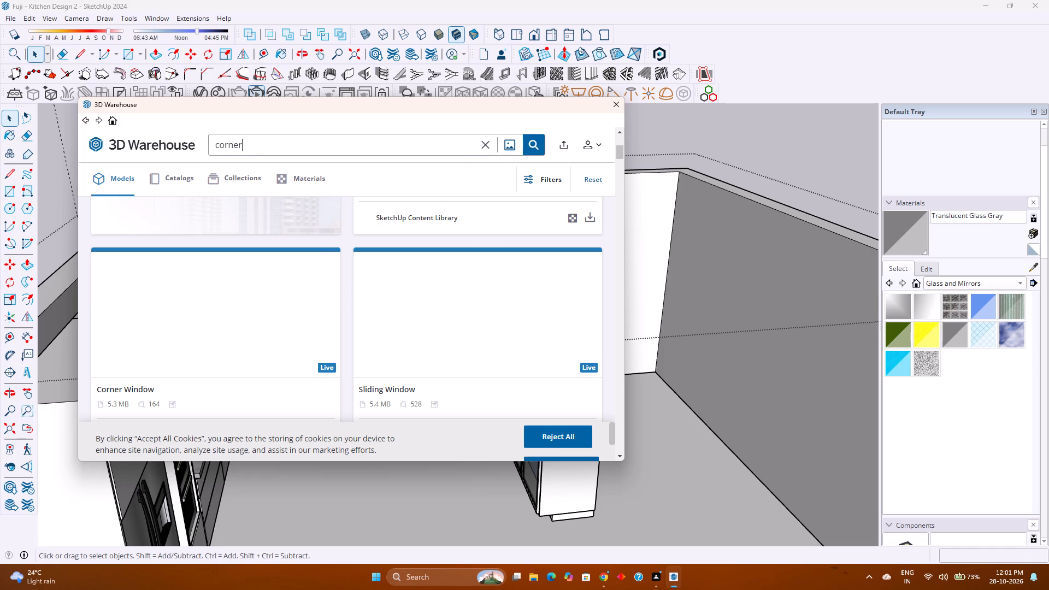
key(space)
text(sj)
key(BackSpace)
key(n)
key(BackSpace)
text(ink)
key(Return)
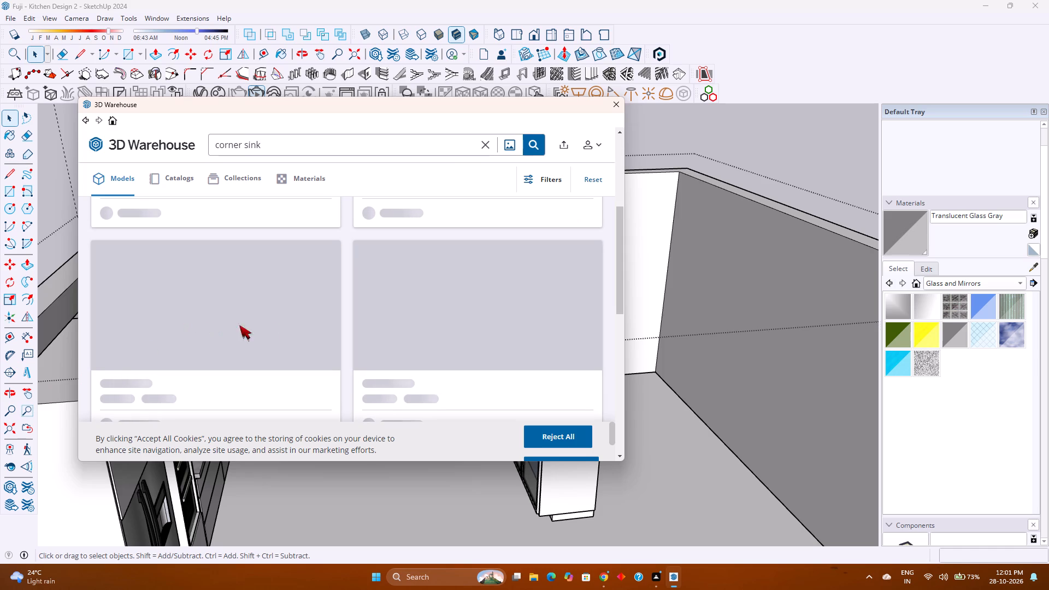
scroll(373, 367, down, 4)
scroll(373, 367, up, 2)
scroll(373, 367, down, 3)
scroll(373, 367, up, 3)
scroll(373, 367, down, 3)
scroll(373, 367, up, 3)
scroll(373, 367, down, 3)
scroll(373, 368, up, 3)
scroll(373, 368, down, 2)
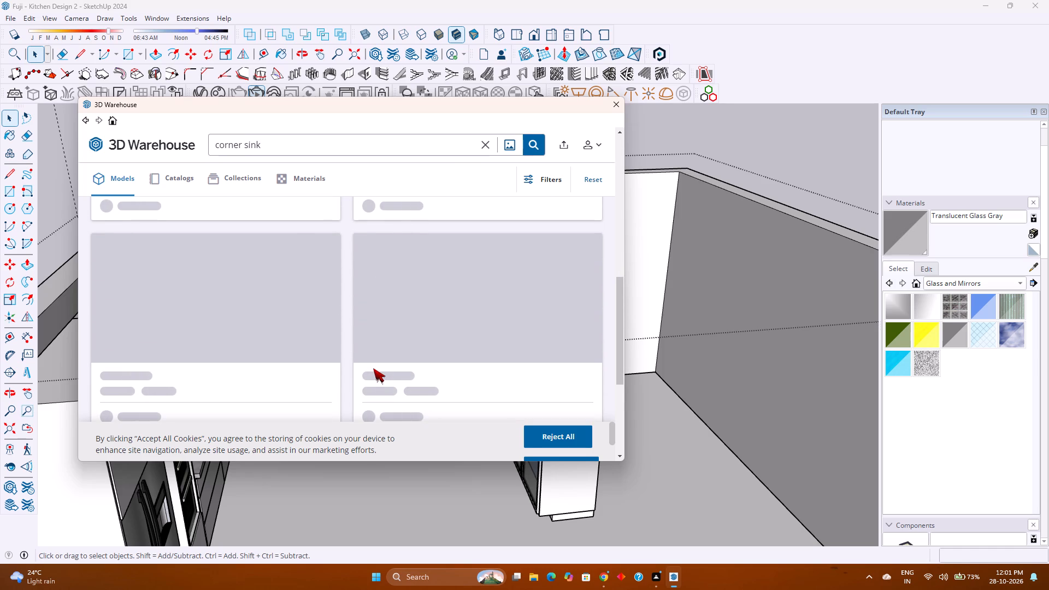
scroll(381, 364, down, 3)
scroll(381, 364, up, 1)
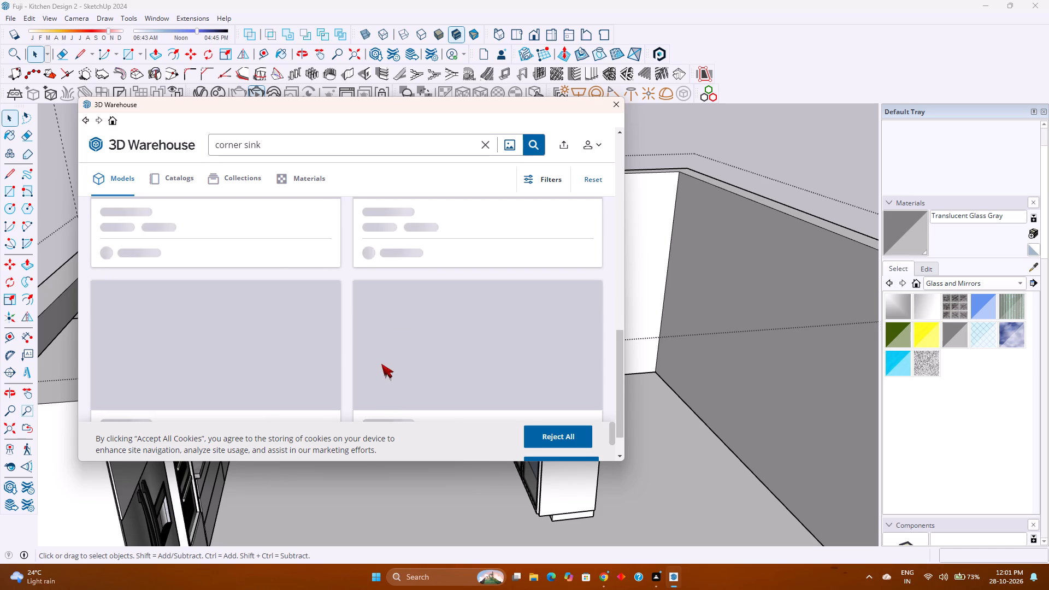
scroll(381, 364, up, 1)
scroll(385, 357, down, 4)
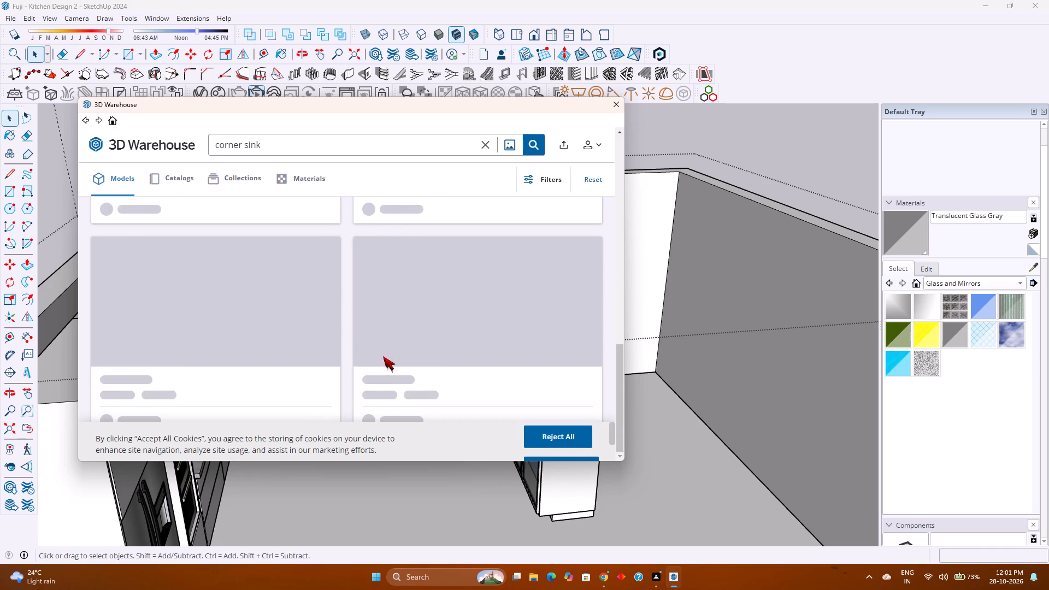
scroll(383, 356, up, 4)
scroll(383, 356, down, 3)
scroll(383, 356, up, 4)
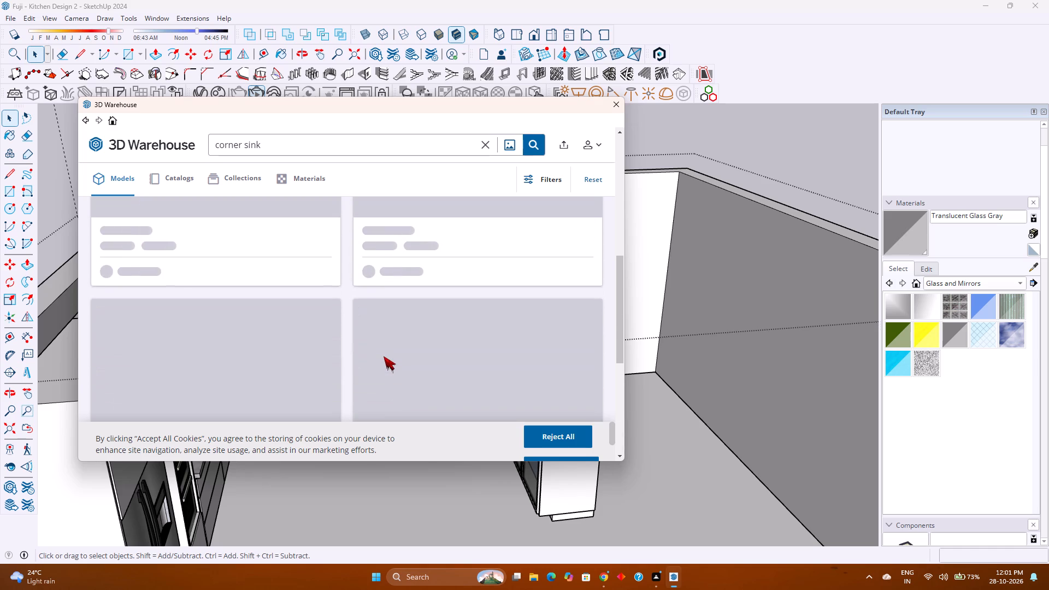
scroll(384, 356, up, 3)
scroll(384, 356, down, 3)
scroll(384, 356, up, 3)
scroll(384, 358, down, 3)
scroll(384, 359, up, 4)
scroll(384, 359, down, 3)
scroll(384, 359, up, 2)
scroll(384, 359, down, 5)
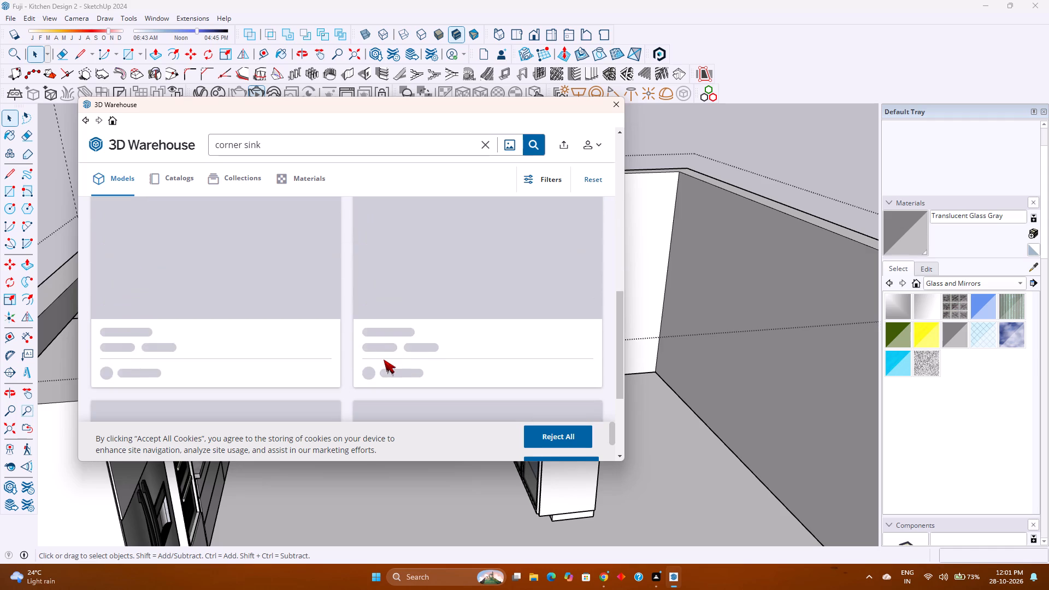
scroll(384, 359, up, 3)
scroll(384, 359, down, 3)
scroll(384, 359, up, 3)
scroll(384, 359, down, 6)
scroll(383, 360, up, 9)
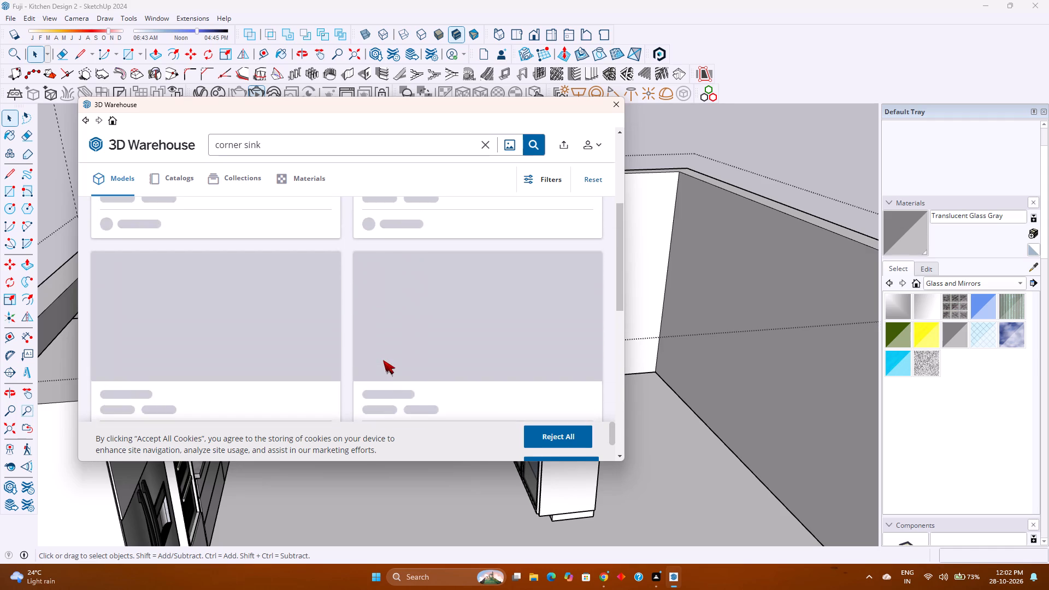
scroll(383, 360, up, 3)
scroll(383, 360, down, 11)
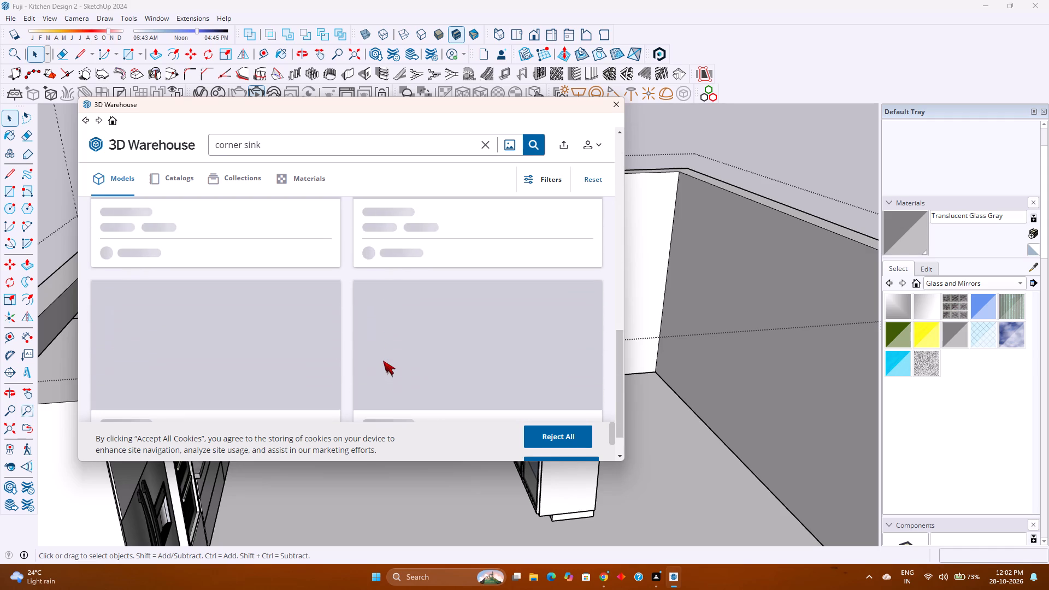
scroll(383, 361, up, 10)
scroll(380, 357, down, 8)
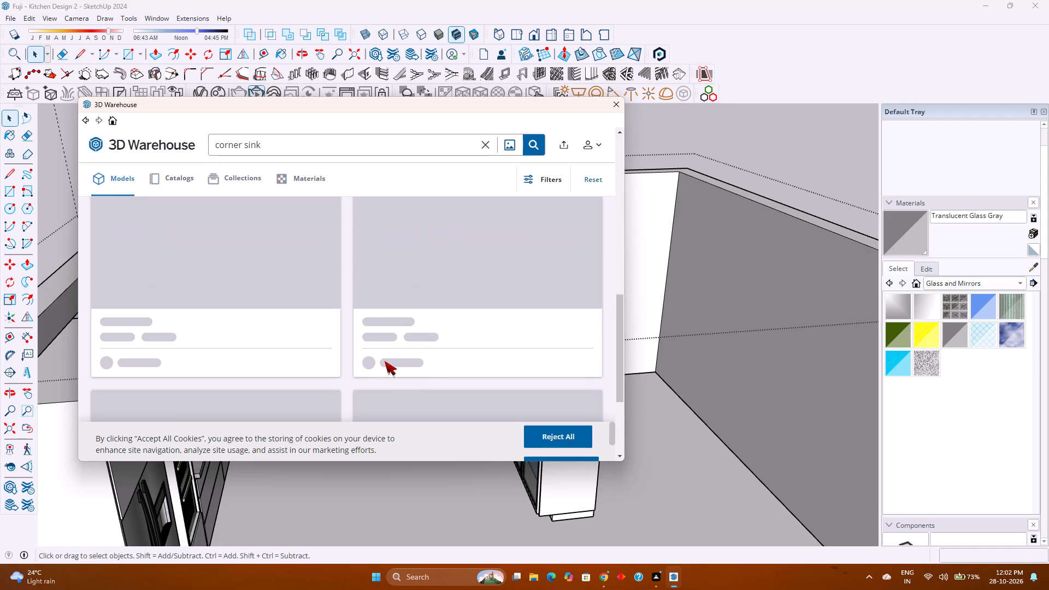
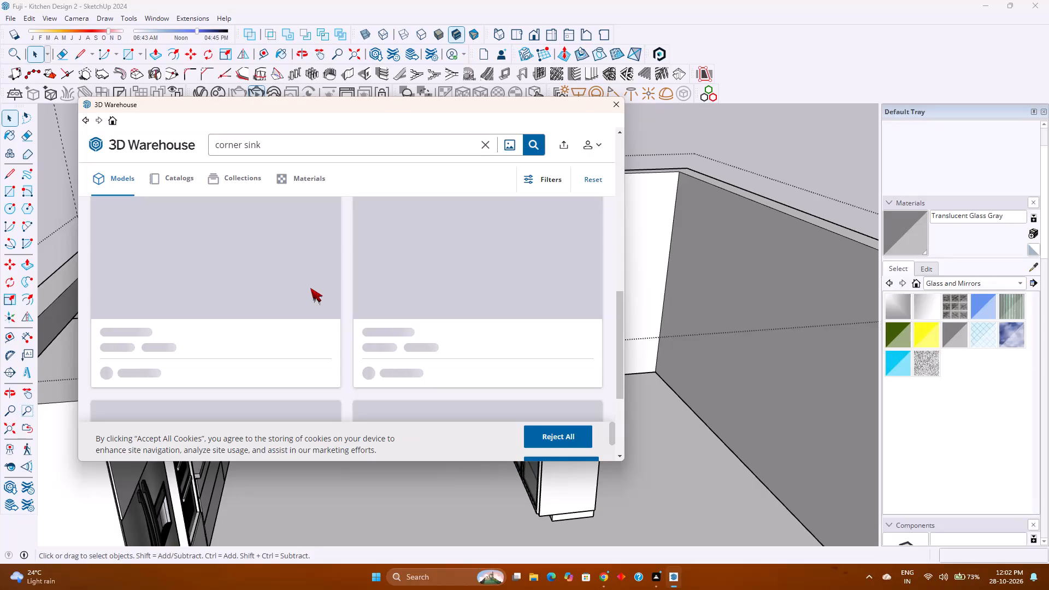
Look through the 3D Warehouse model results for the corner sink search.
scroll(314, 291, down, 2)
scroll(314, 291, up, 2)
scroll(314, 291, down, 2)
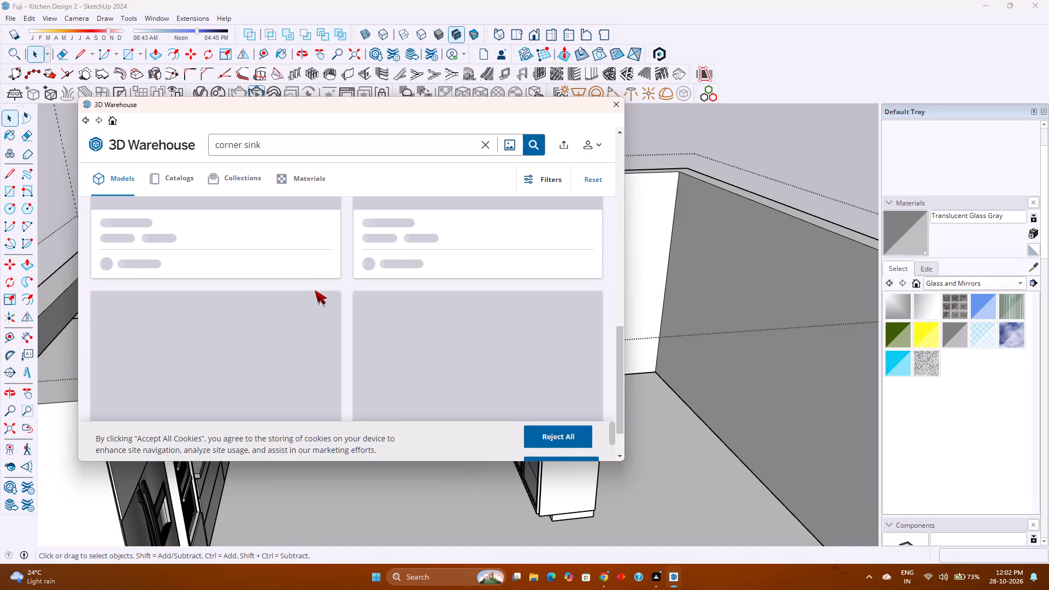
scroll(315, 290, down, 3)
scroll(315, 290, up, 1)
scroll(315, 290, down, 1)
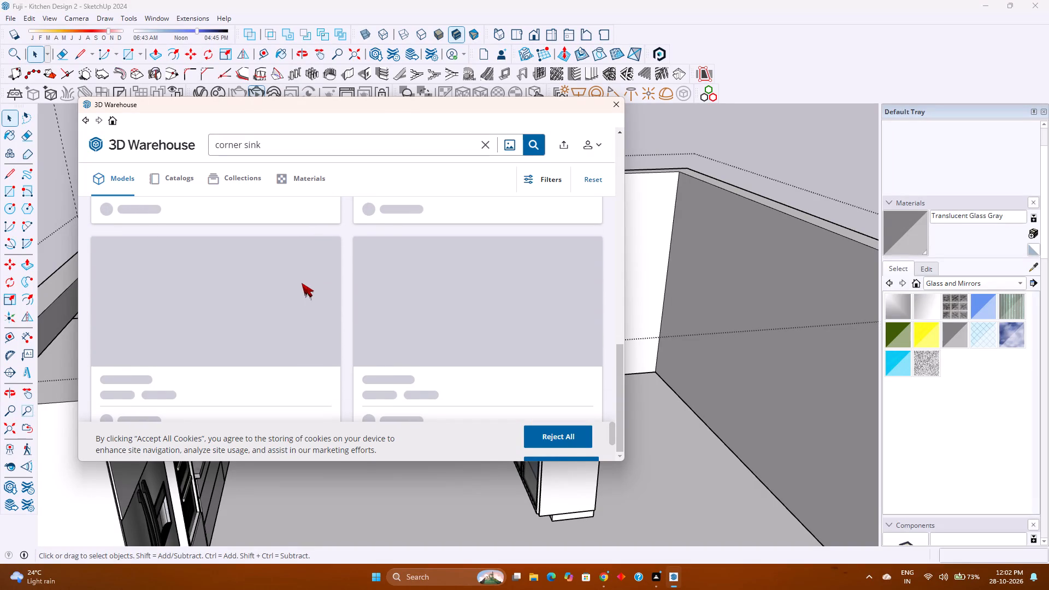
scroll(302, 283, down, 4)
scroll(307, 362, up, 1)
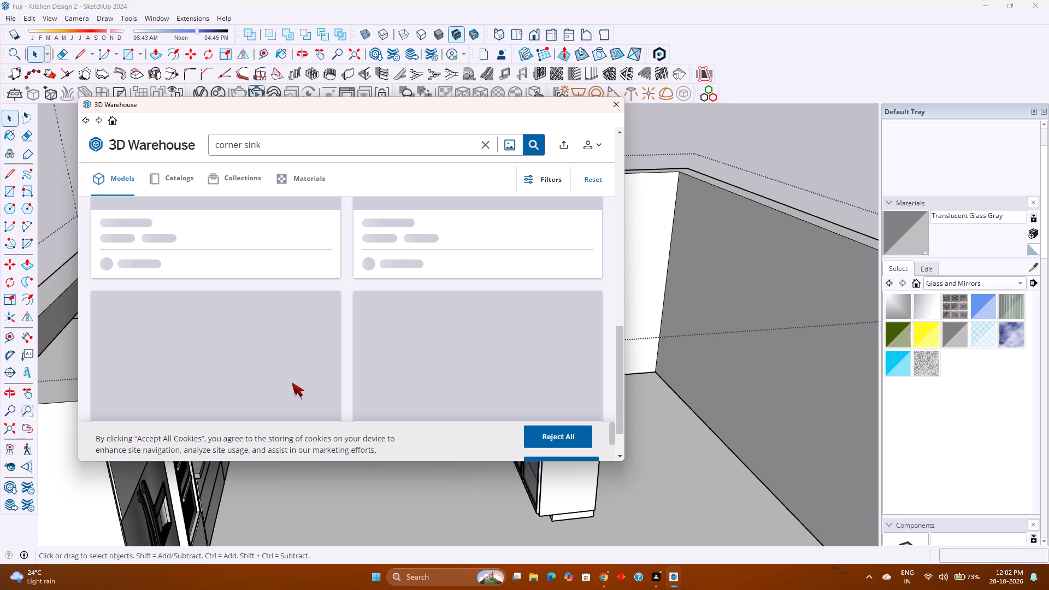
scroll(343, 393, down, 1)
scroll(343, 393, up, 2)
scroll(343, 392, down, 2)
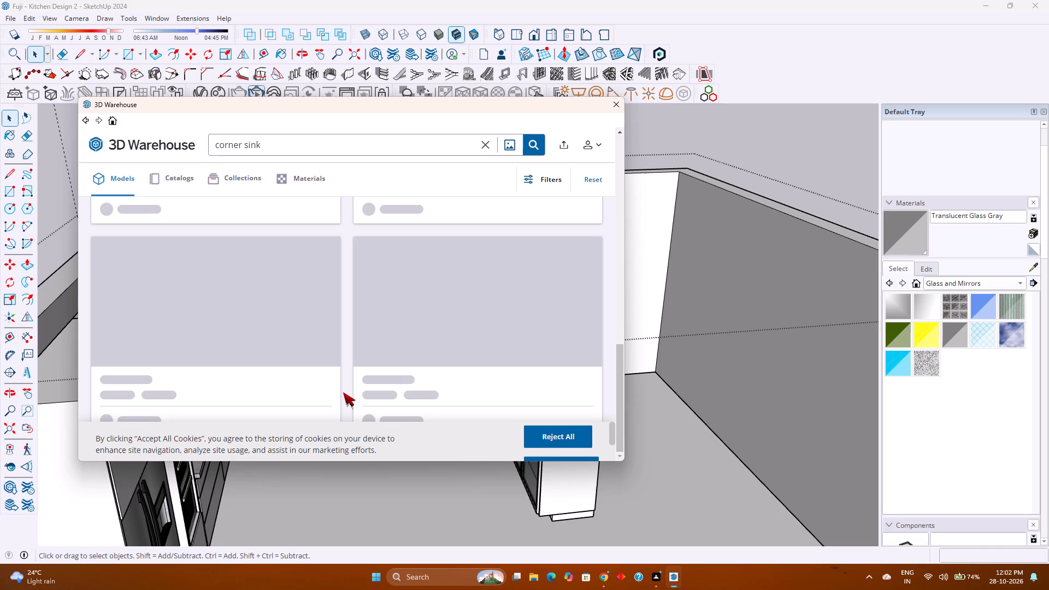
scroll(343, 392, up, 2)
scroll(343, 392, down, 5)
scroll(345, 390, up, 4)
scroll(345, 390, down, 3)
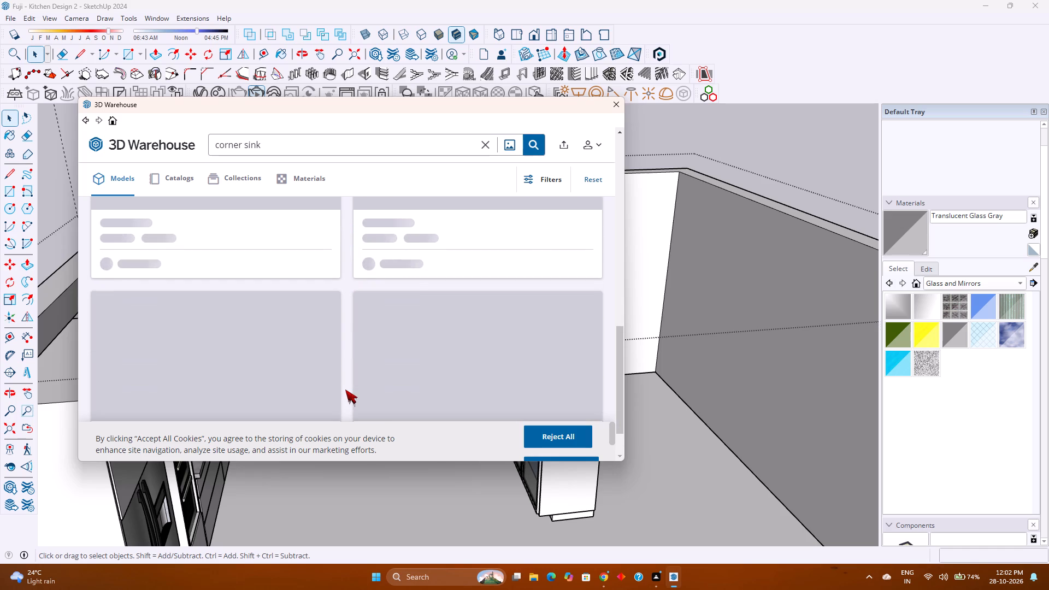
scroll(336, 352, up, 3)
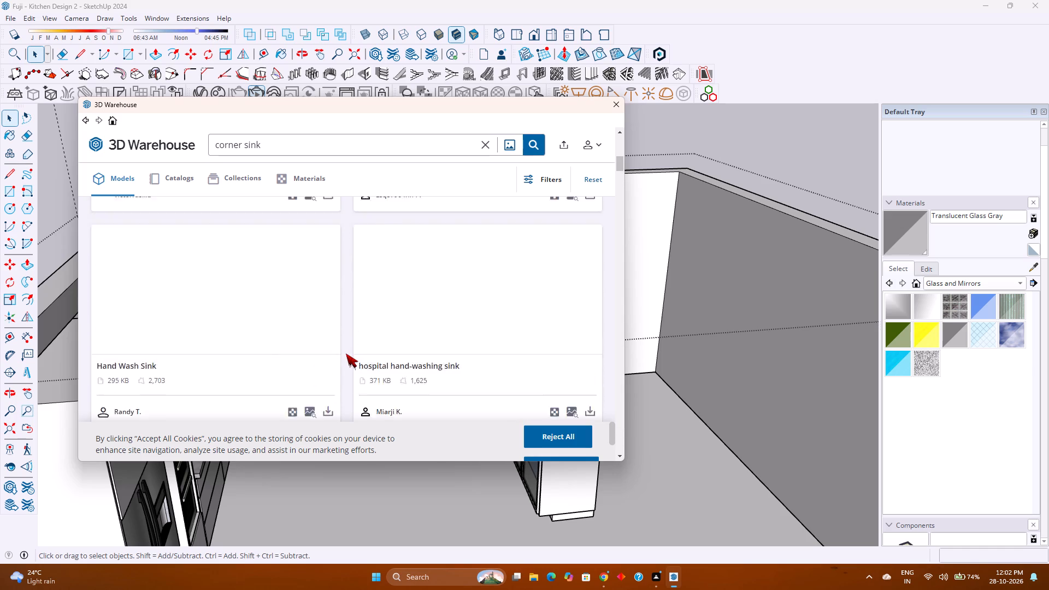
scroll(346, 353, up, 8)
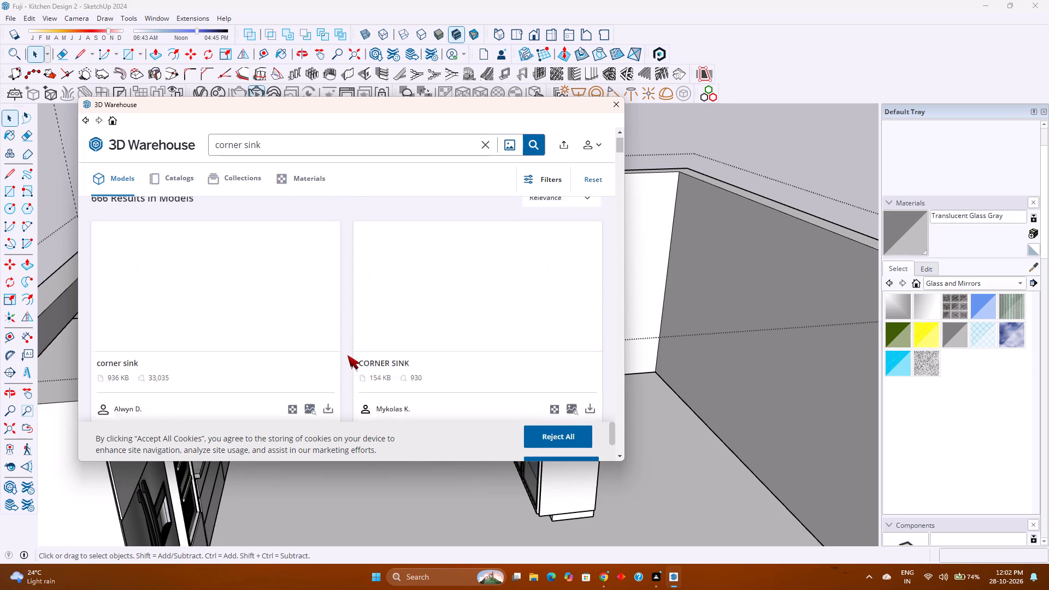
scroll(347, 355, up, 3)
scroll(349, 353, down, 5)
scroll(358, 355, up, 2)
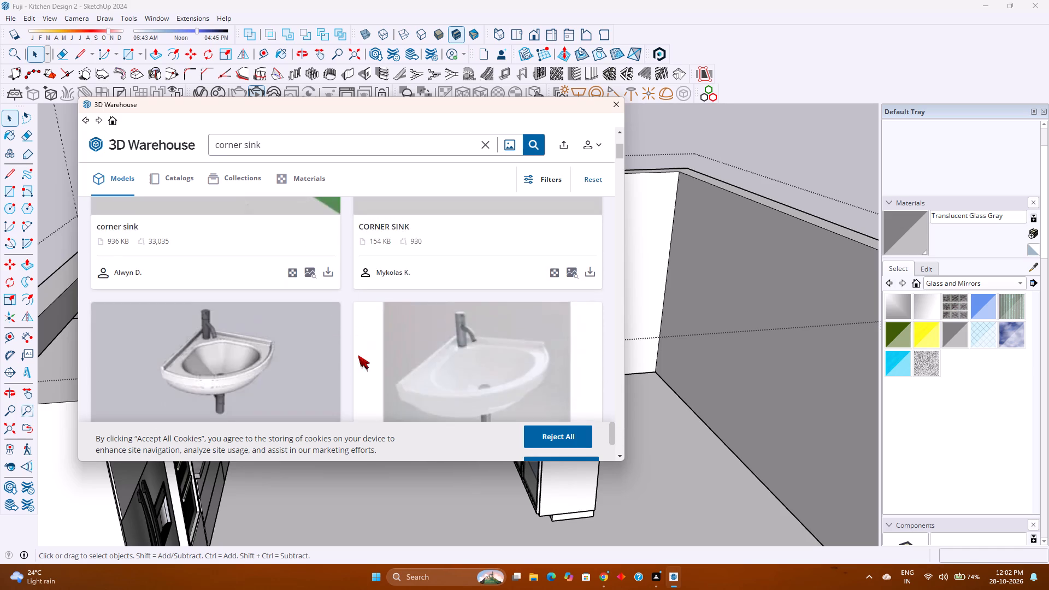
scroll(358, 355, up, 5)
scroll(357, 355, down, 8)
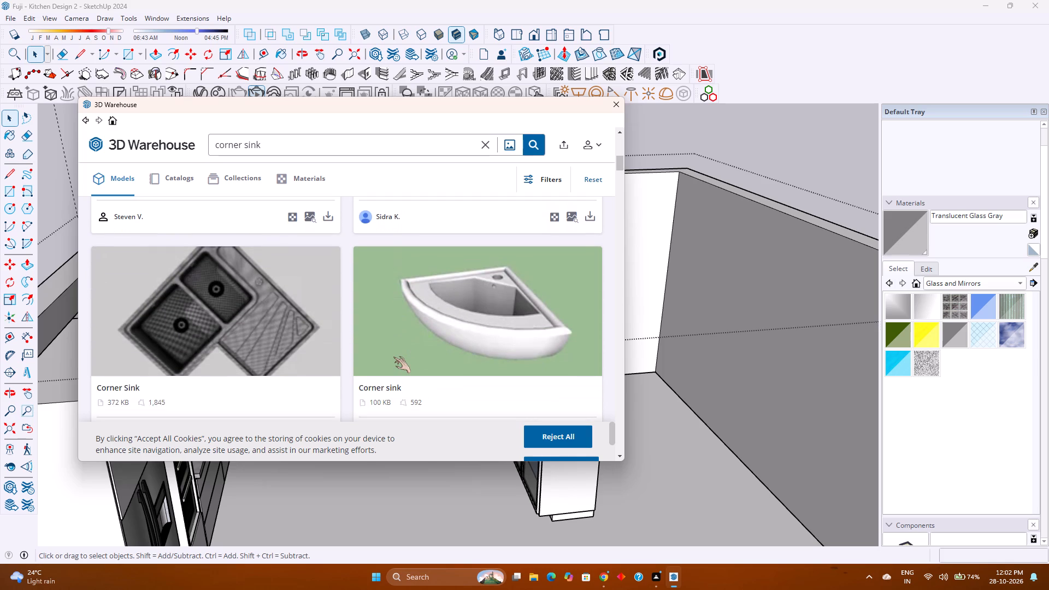
scroll(394, 357, down, 2)
scroll(394, 357, up, 3)
scroll(394, 357, down, 7)
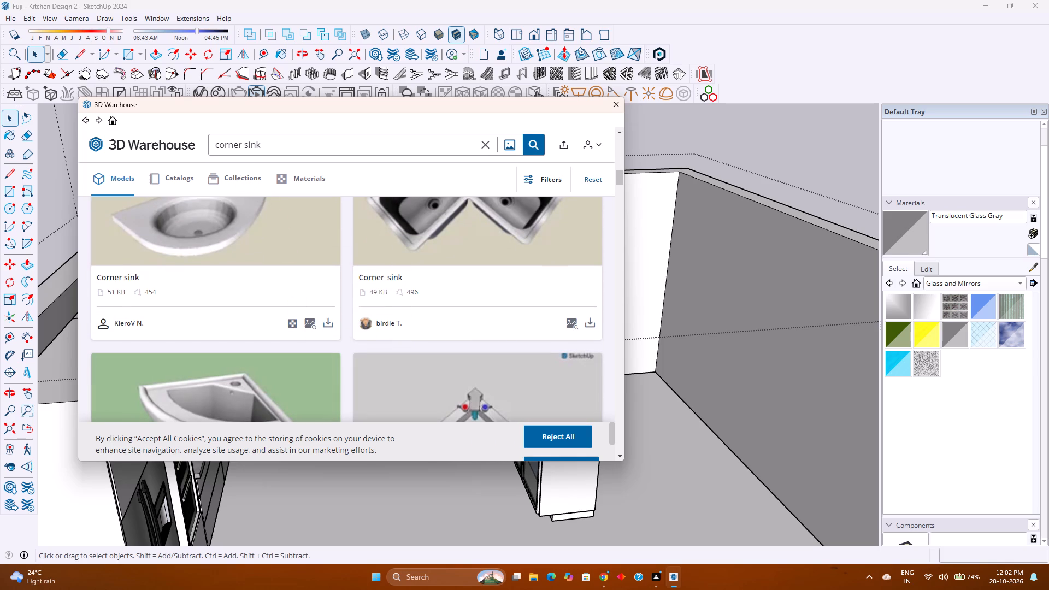
Replace the 3D Warehouse query and search the models for "sink".
click(243, 145)
key(Right)
key(BackSpace)
key(BackSpace)
key(BackSpace)
key(BackSpace)
key(BackSpace)
key(BackSpace)
key(BackSpace)
key(BackSpace)
key(BackSpace)
key(BackSpace)
key(BackSpace)
key(BackSpace)
key(BackSpace)
key(BackSpace)
key(Return)
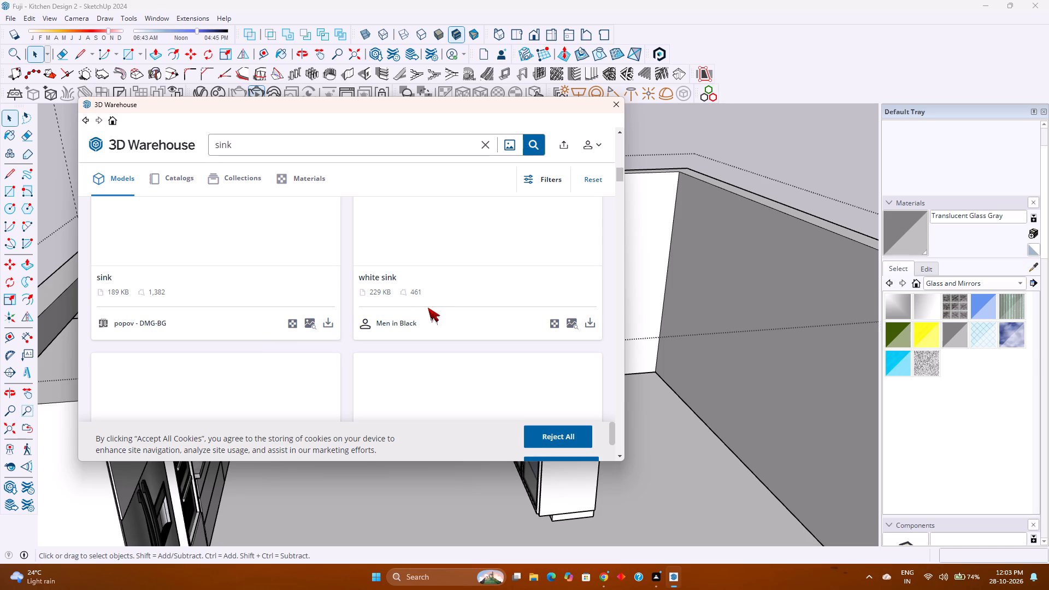
Look through the 3D Warehouse model results for the sink search to choose a suitable sink.
scroll(370, 312, up, 4)
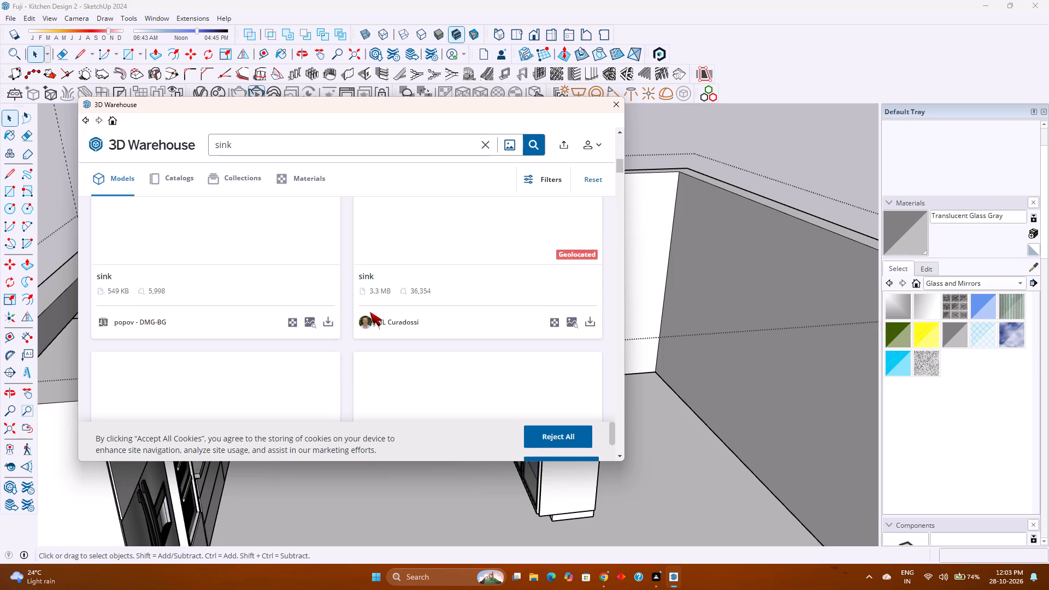
scroll(370, 312, up, 15)
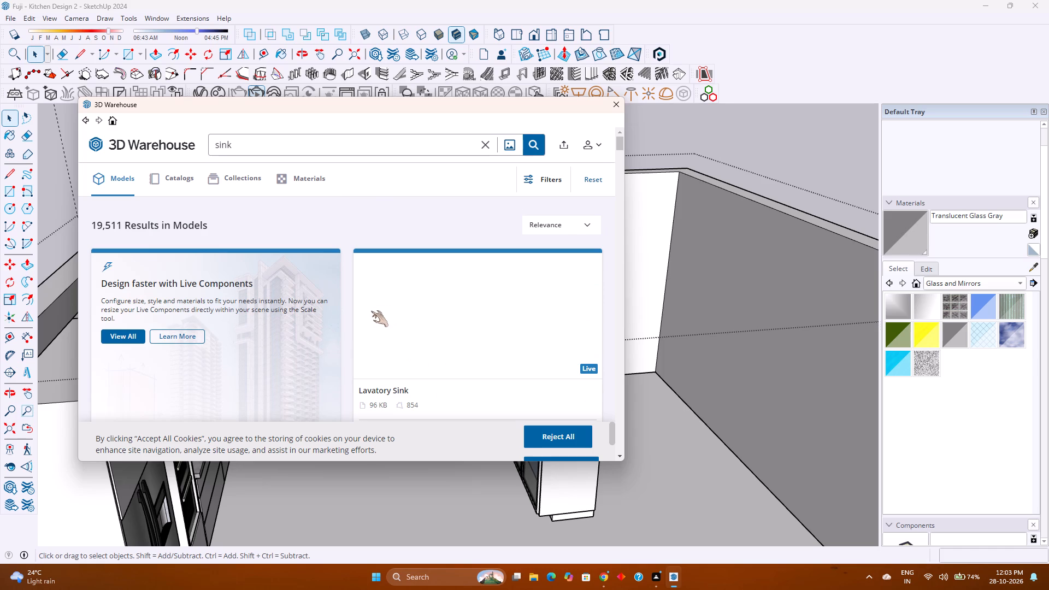
scroll(369, 314, down, 4)
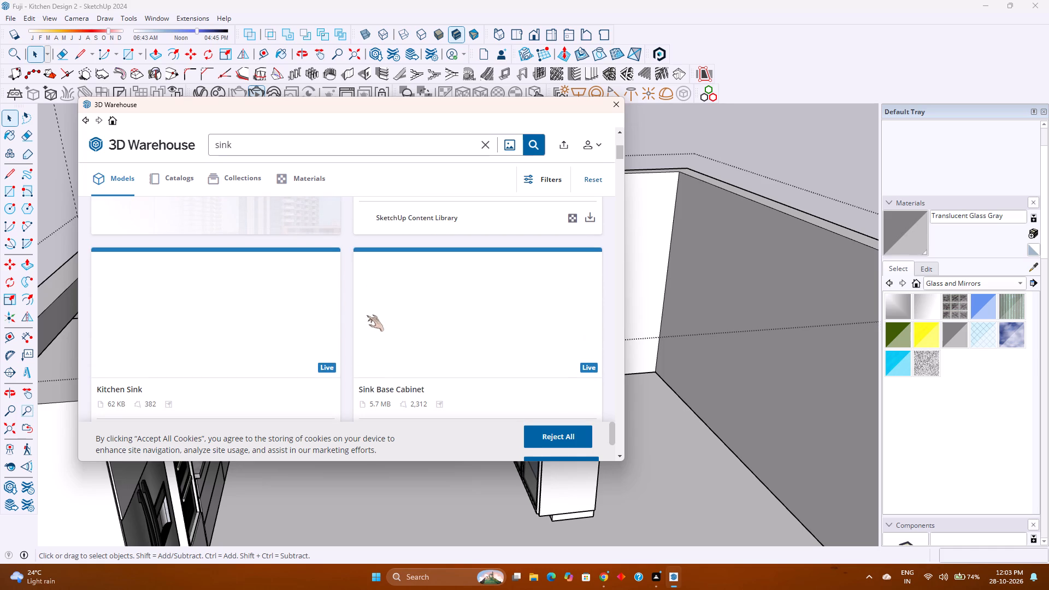
scroll(366, 317, up, 4)
scroll(366, 317, down, 1)
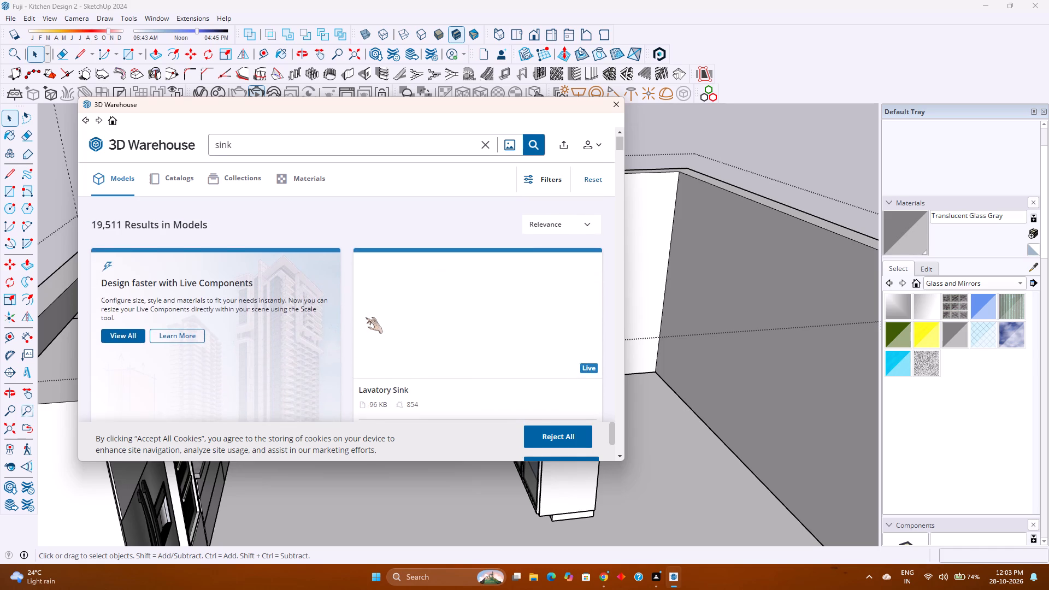
scroll(366, 317, down, 4)
scroll(366, 317, up, 5)
scroll(366, 317, down, 4)
scroll(366, 317, up, 2)
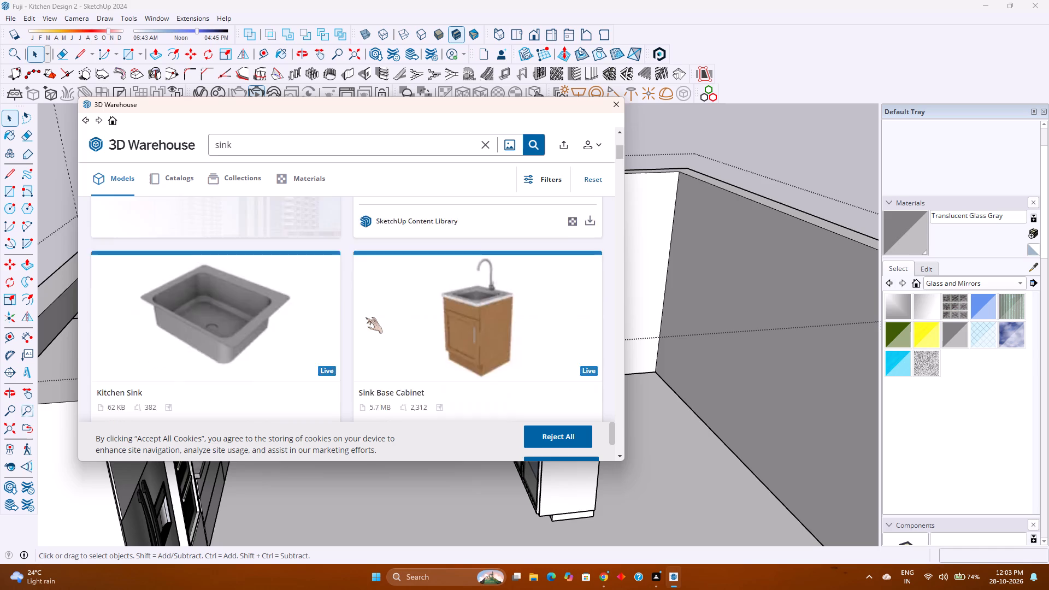
scroll(366, 317, up, 5)
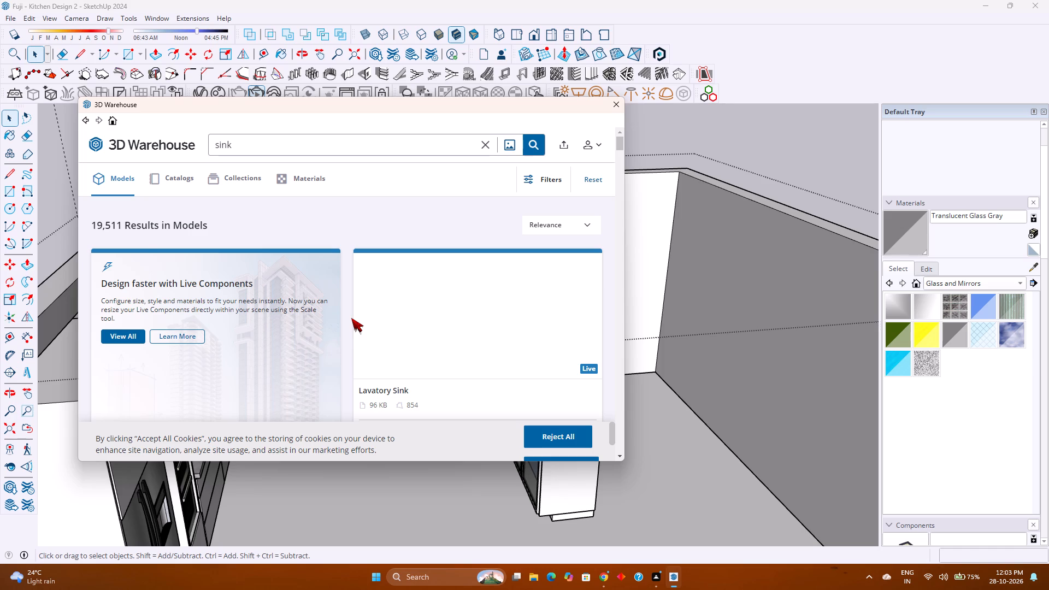
scroll(351, 318, up, 1)
scroll(362, 294, down, 5)
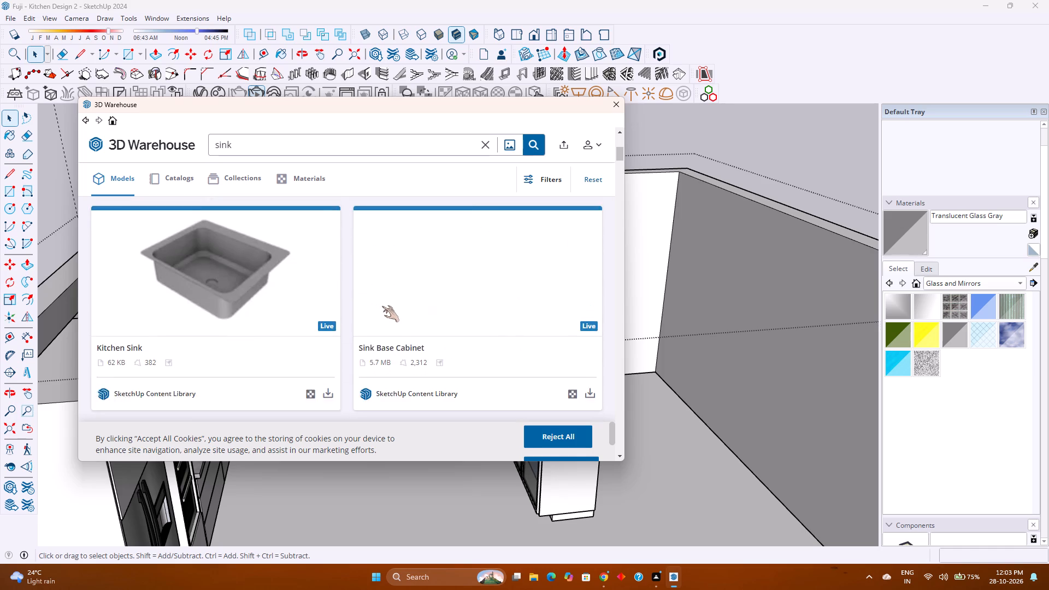
scroll(375, 308, up, 2)
scroll(375, 308, down, 4)
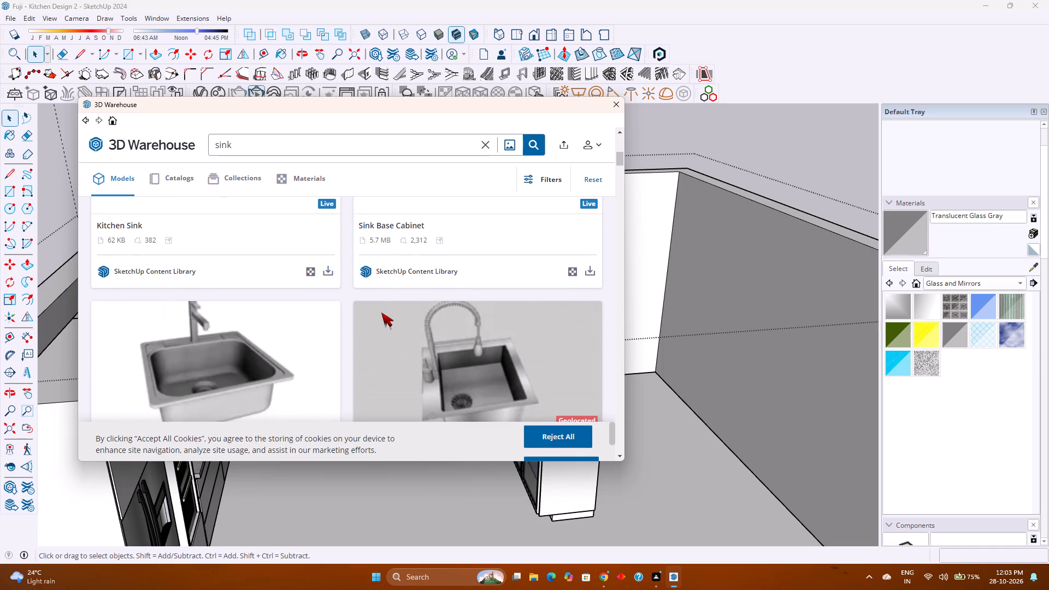
scroll(388, 314, down, 6)
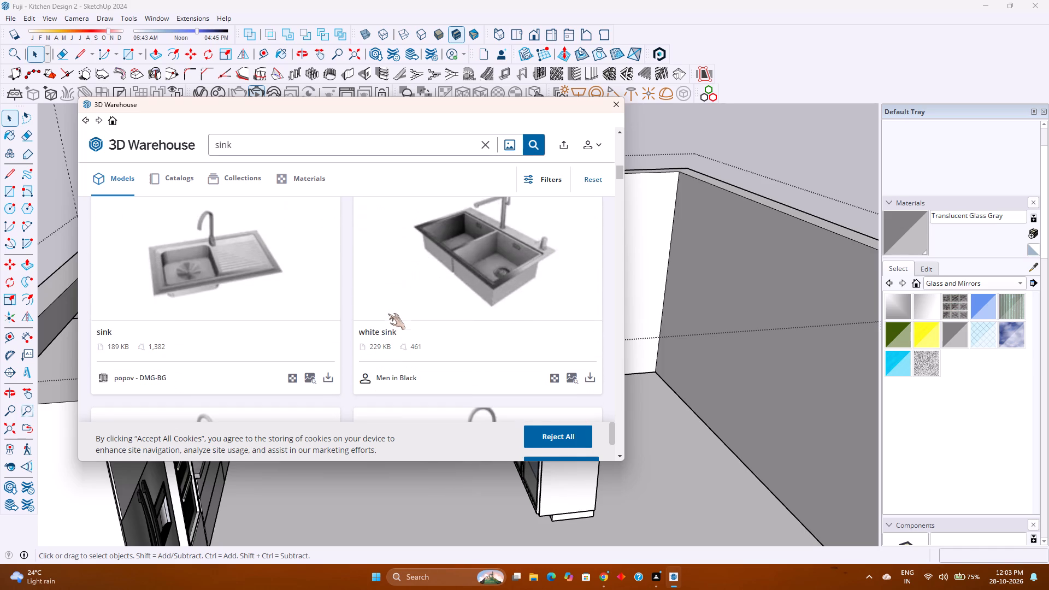
scroll(388, 314, down, 9)
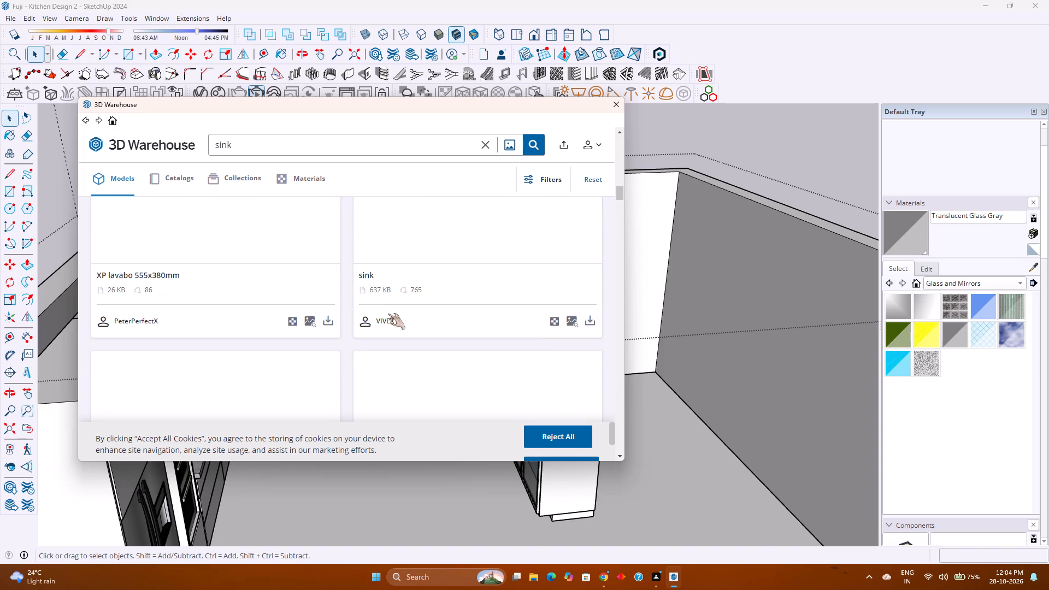
scroll(388, 312, up, 5)
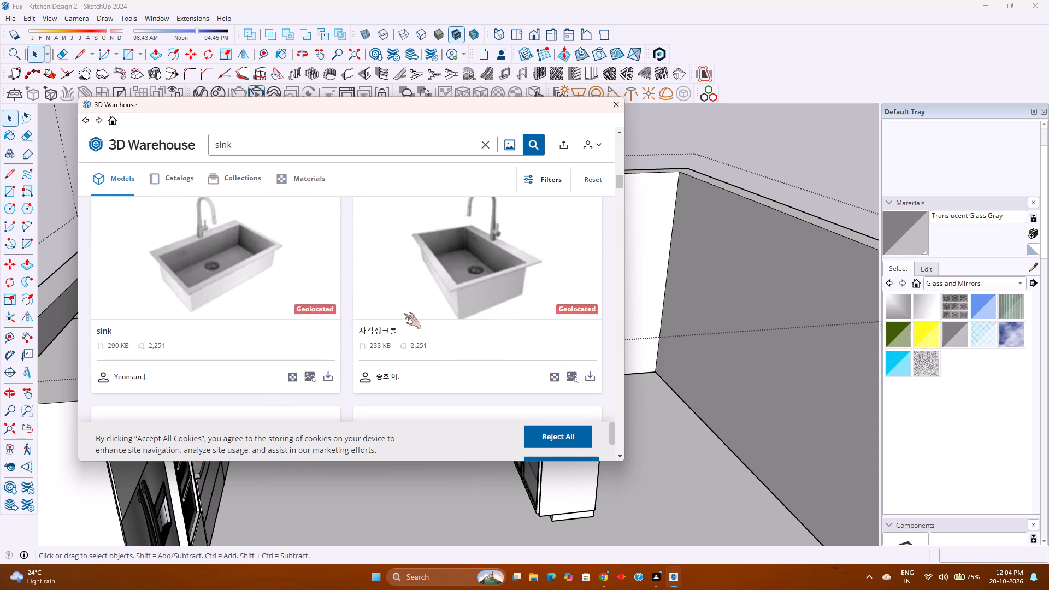
scroll(405, 313, down, 5)
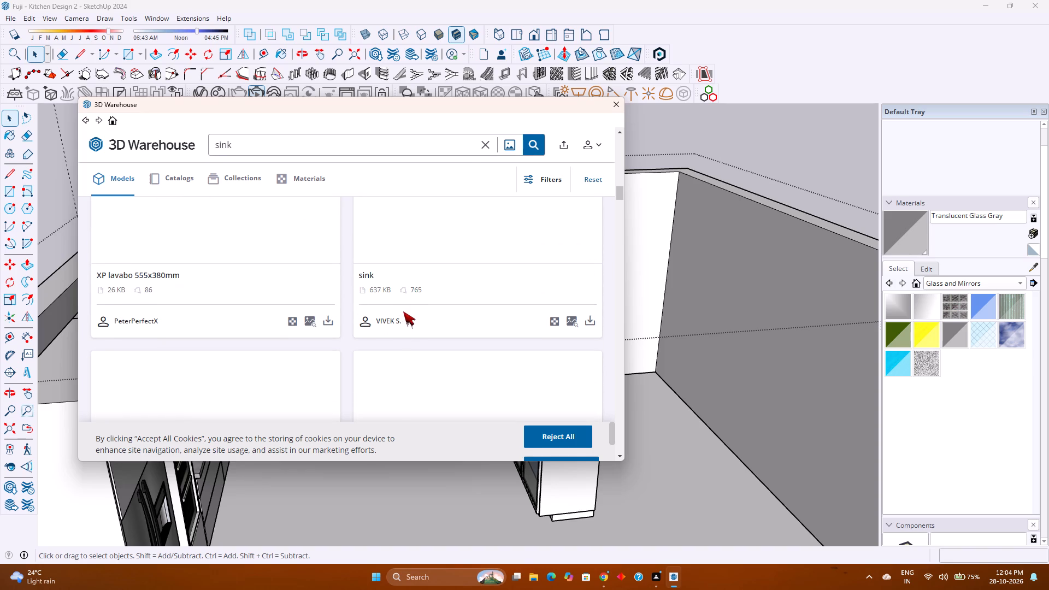
scroll(403, 311, down, 2)
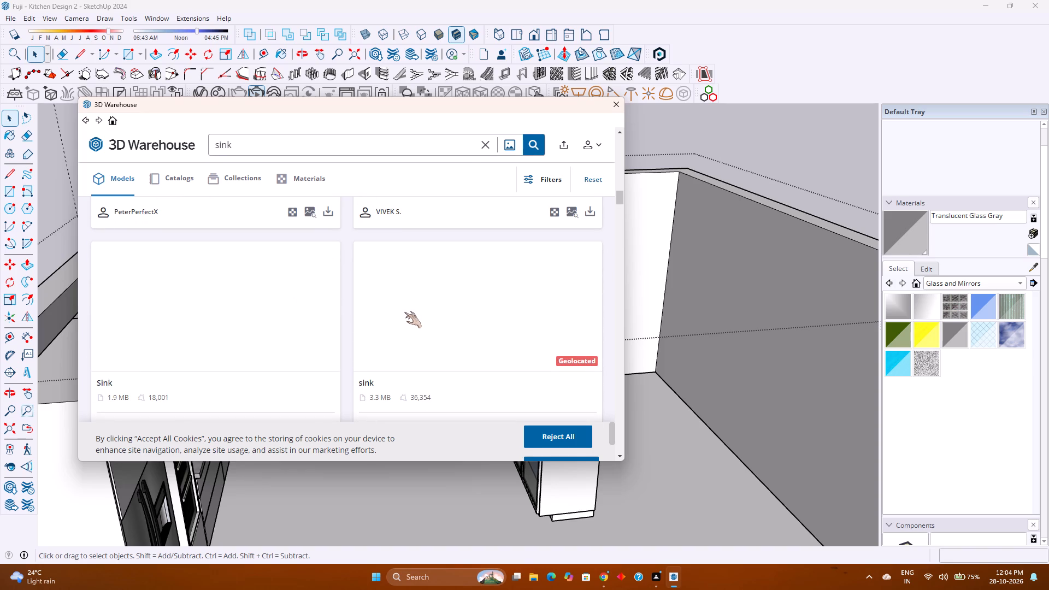
scroll(404, 312, down, 6)
scroll(404, 312, up, 1)
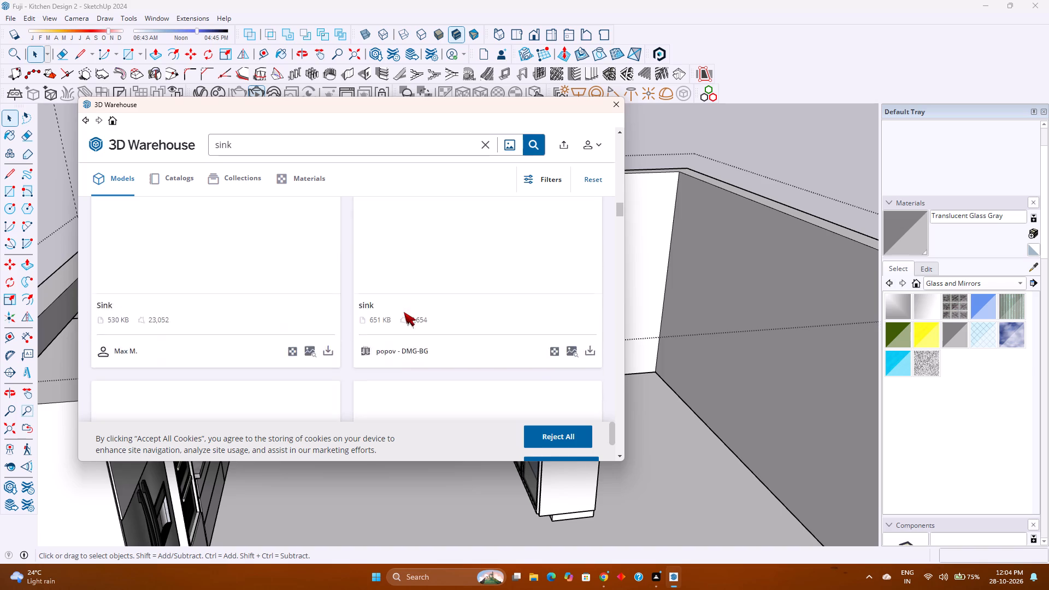
scroll(404, 312, up, 1)
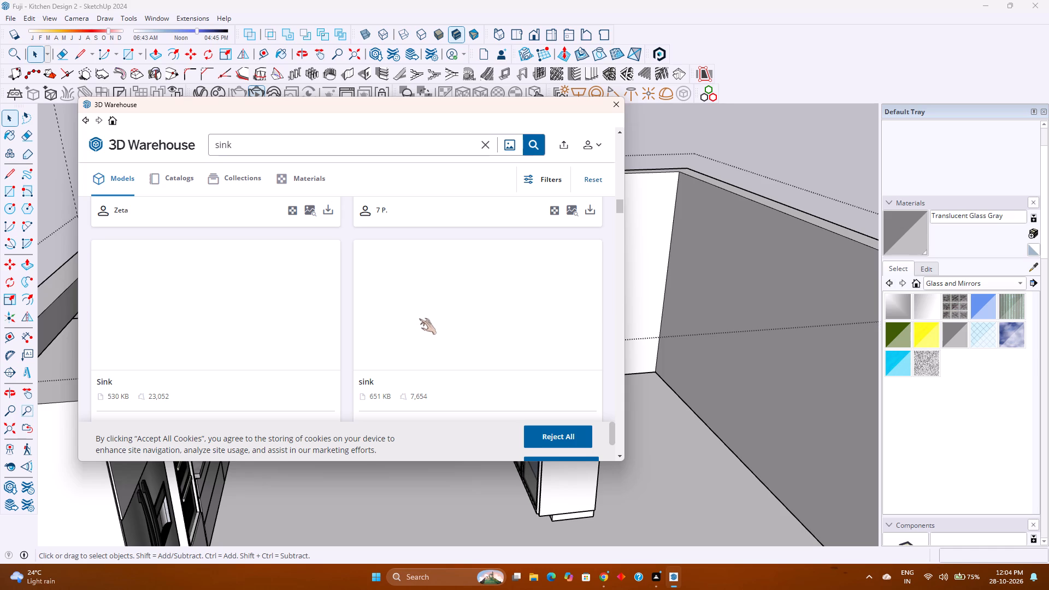
scroll(428, 321, down, 3)
scroll(429, 322, up, 6)
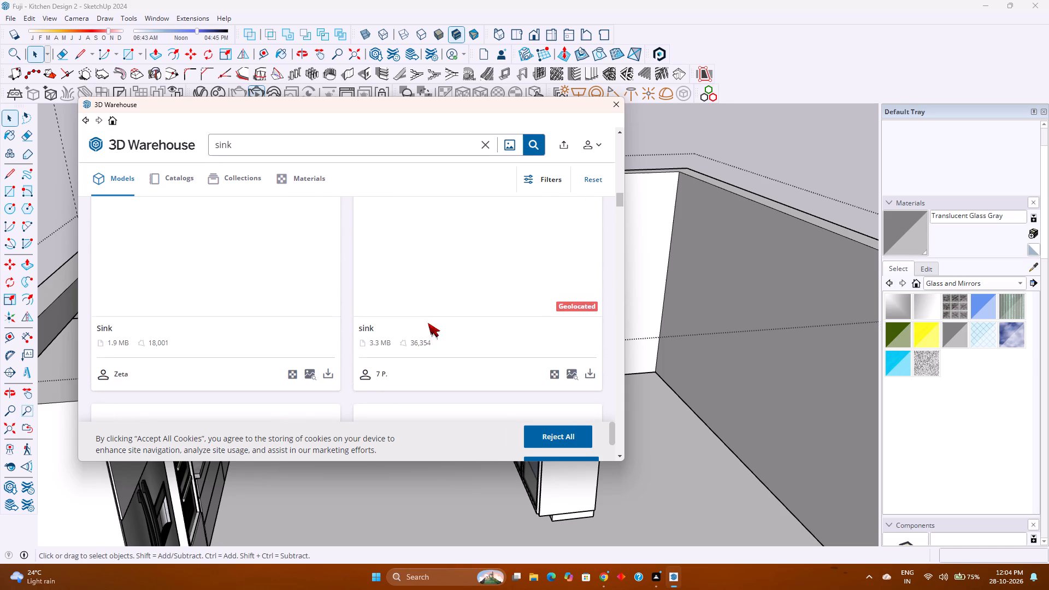
scroll(428, 323, up, 6)
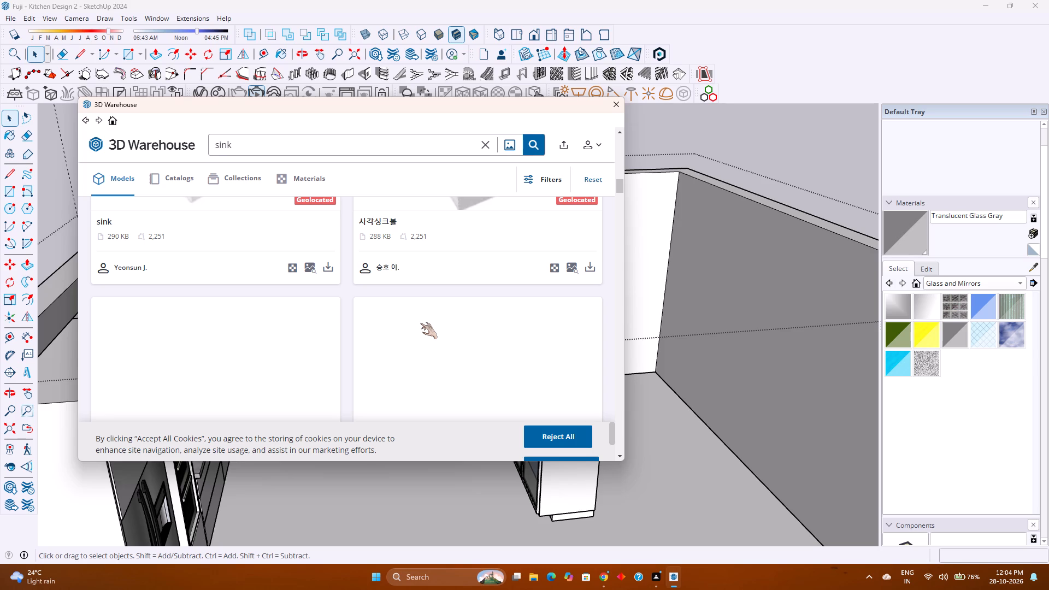
scroll(453, 339, down, 2)
scroll(453, 339, up, 4)
scroll(454, 339, down, 6)
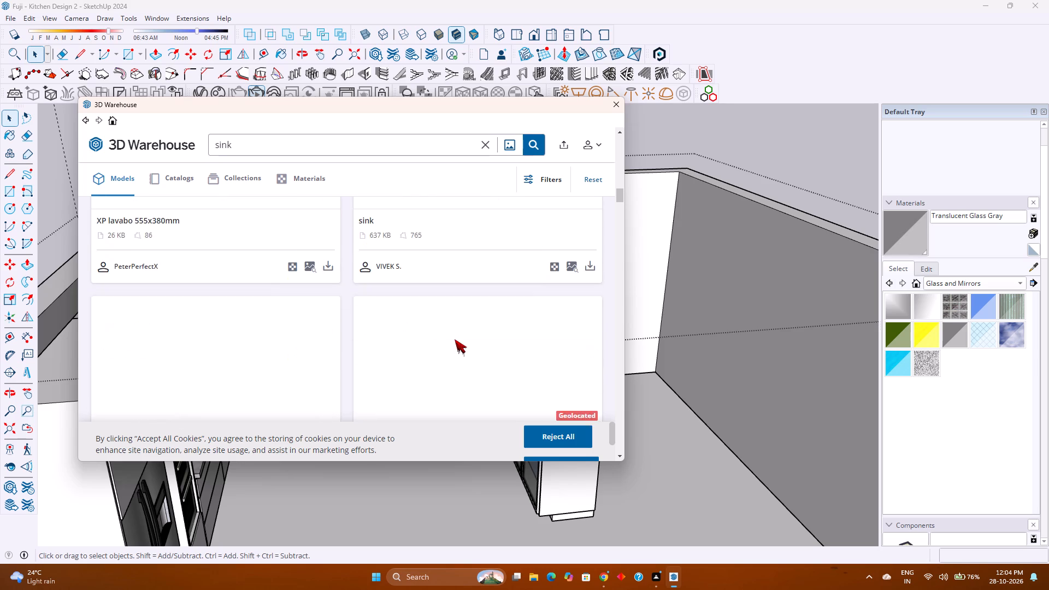
scroll(455, 339, down, 2)
scroll(455, 339, up, 19)
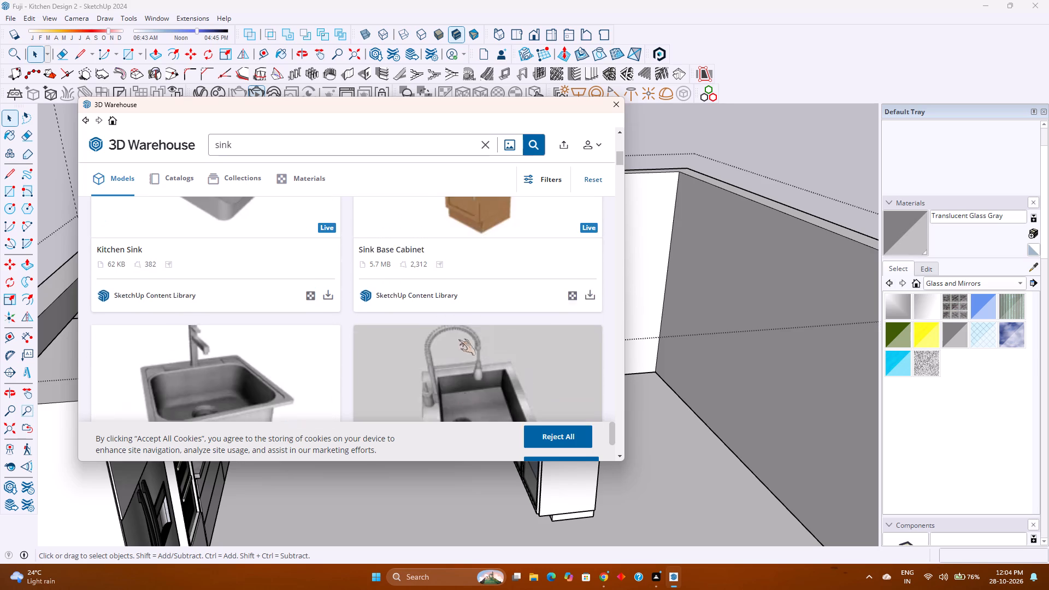
scroll(458, 339, up, 1)
scroll(389, 414, down, 2)
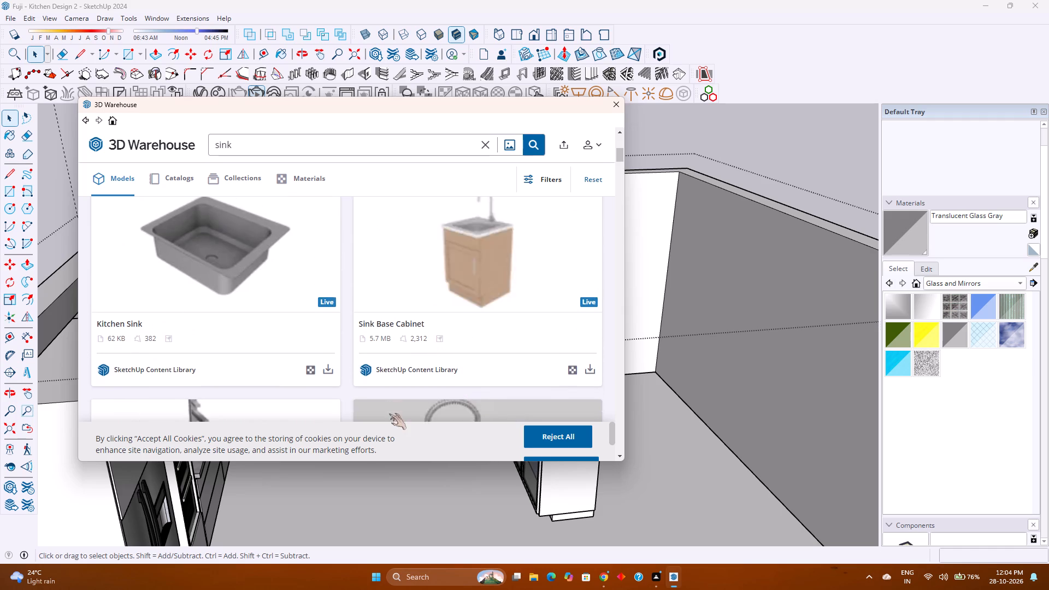
scroll(389, 414, down, 14)
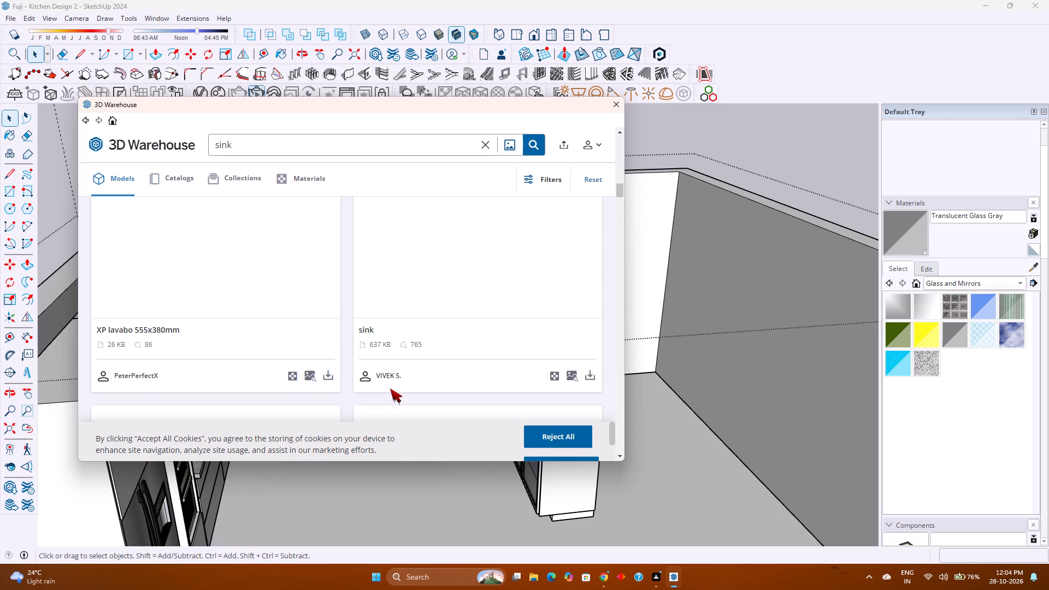
scroll(403, 339, down, 3)
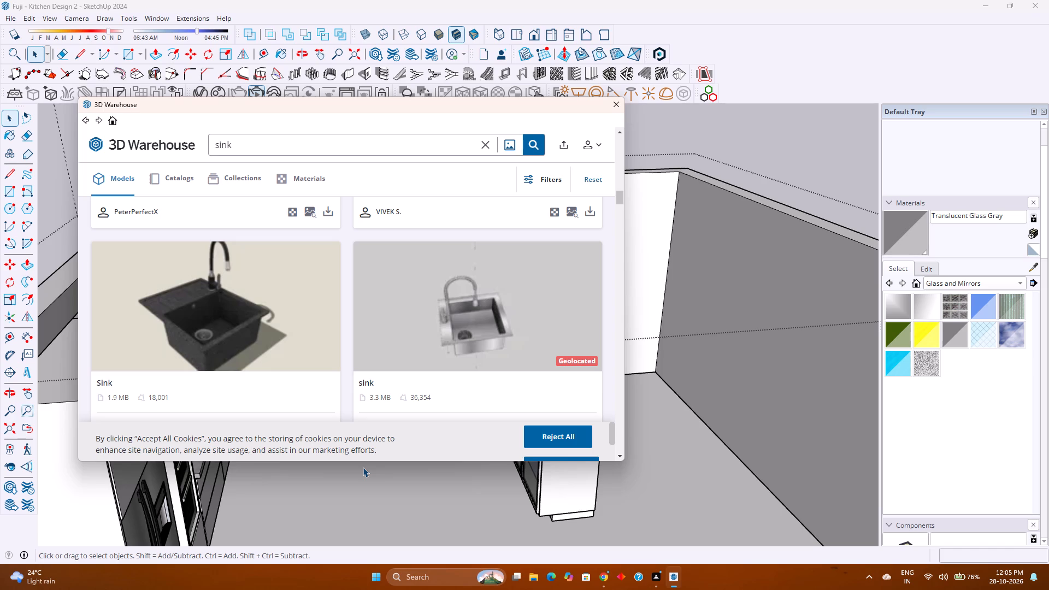
scroll(376, 241, down, 5)
scroll(352, 285, down, 4)
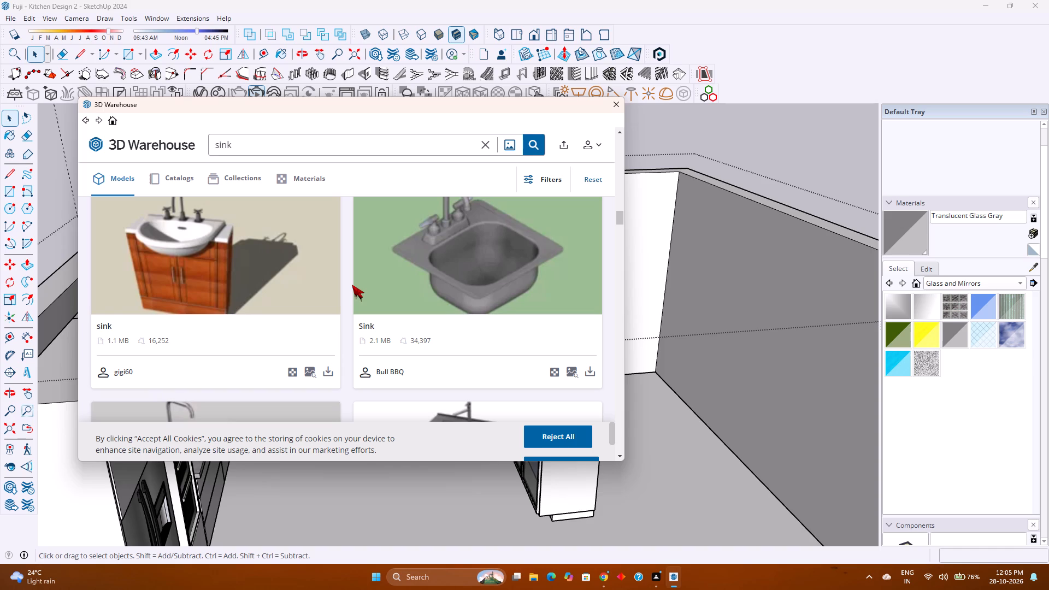
Download the 1.1 MB "sink" model with the white basin on a wooden cabinet from 3D Warehouse.
scroll(352, 285, down, 1)
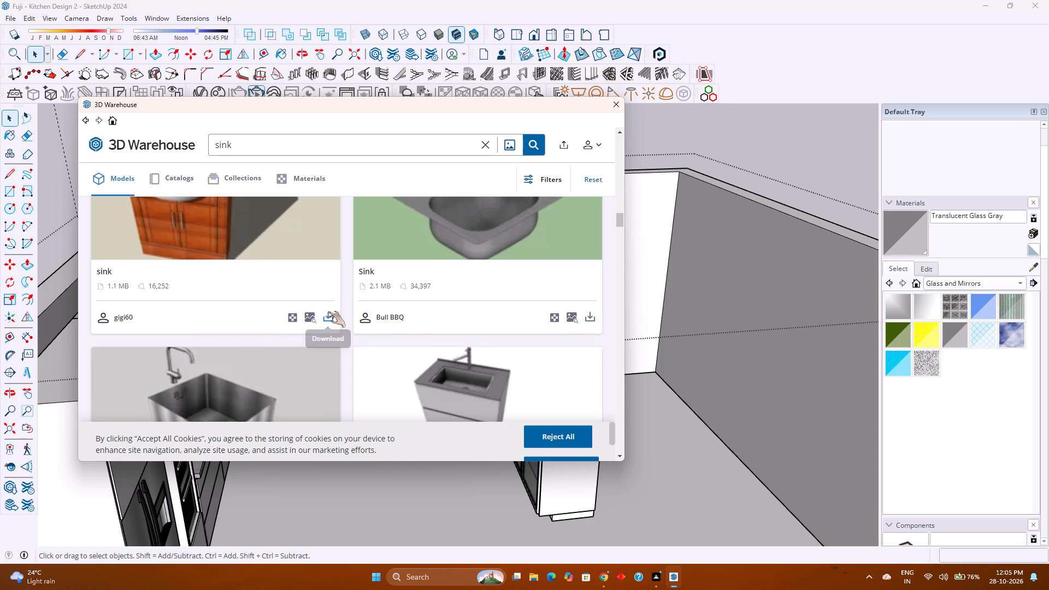
click(325, 314)
click(299, 292)
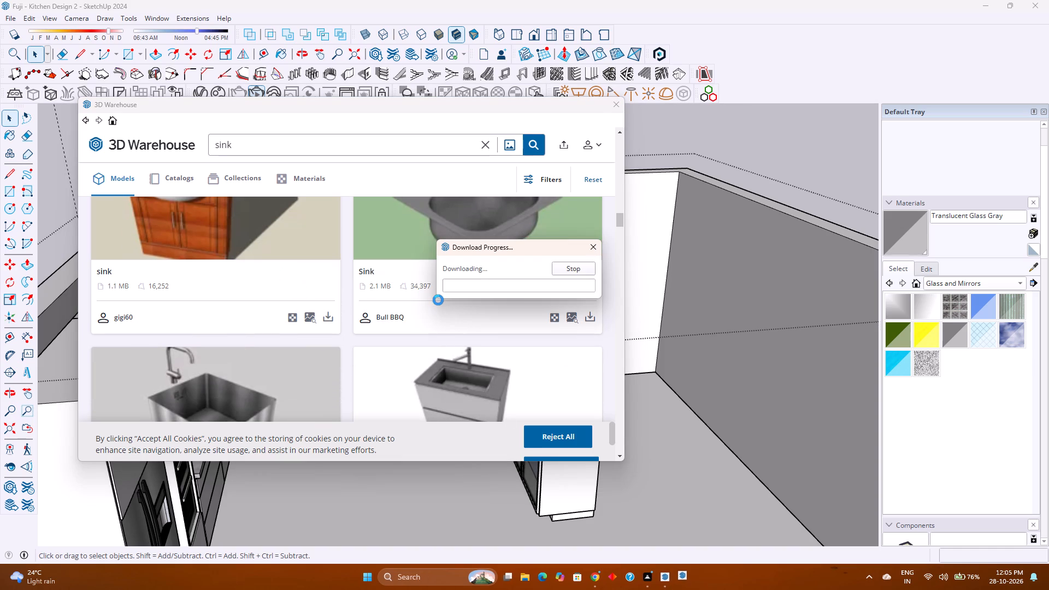
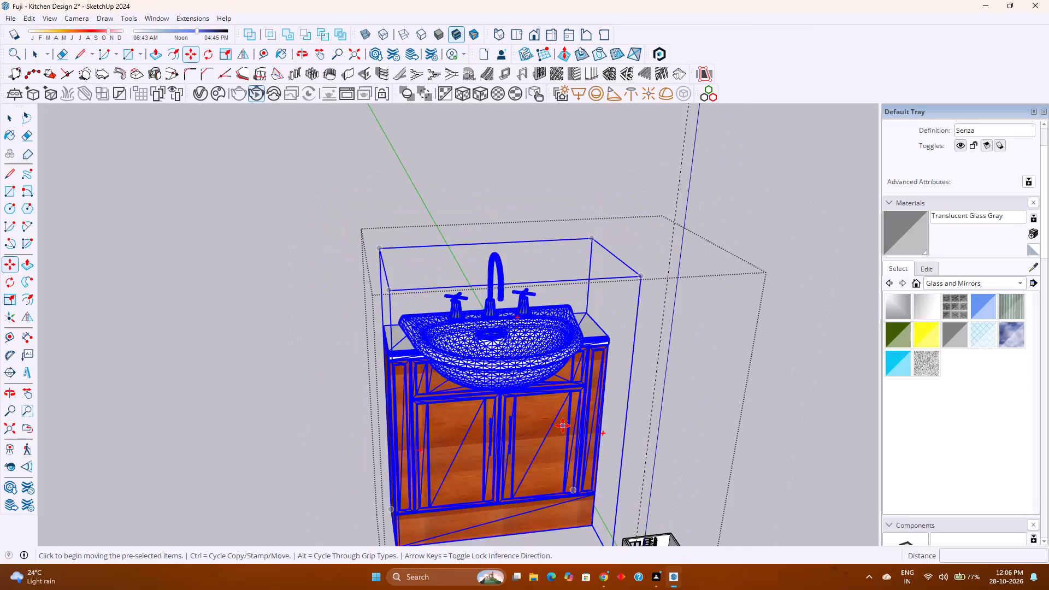
Scale the imported sink cabinet down uniformly to about 0.13 of its size.
middle_drag(562, 426, 484, 365)
scroll(484, 365, down, 3)
key(s)
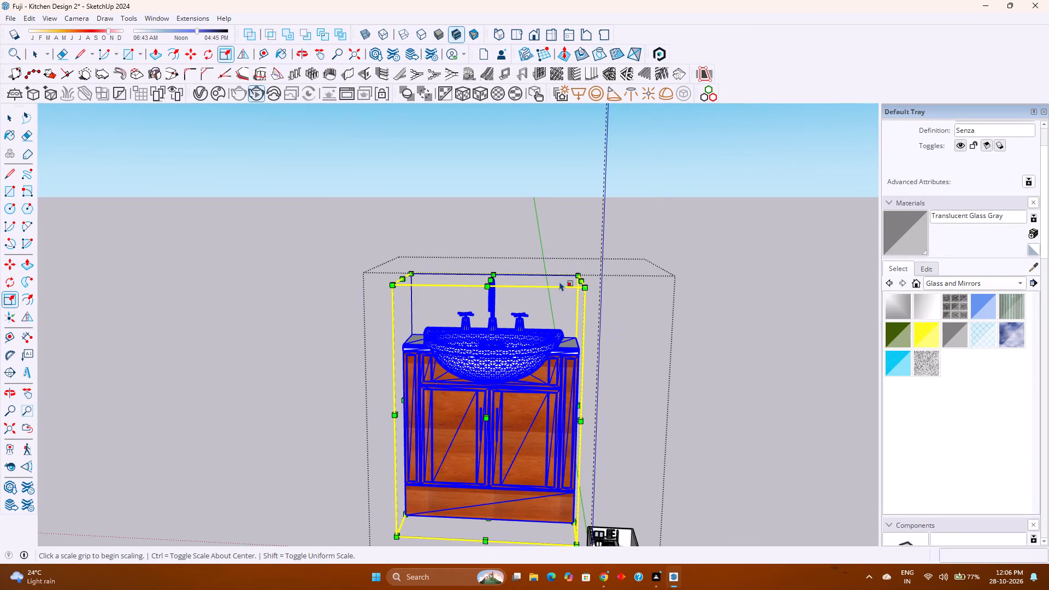
click(579, 271)
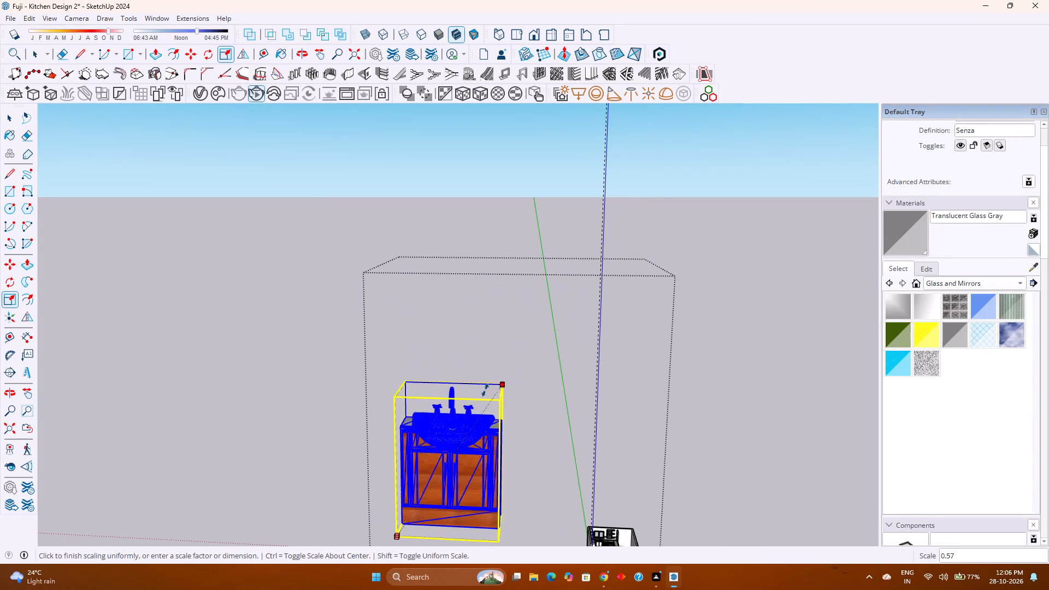
scroll(481, 402, down, 9)
click(444, 463)
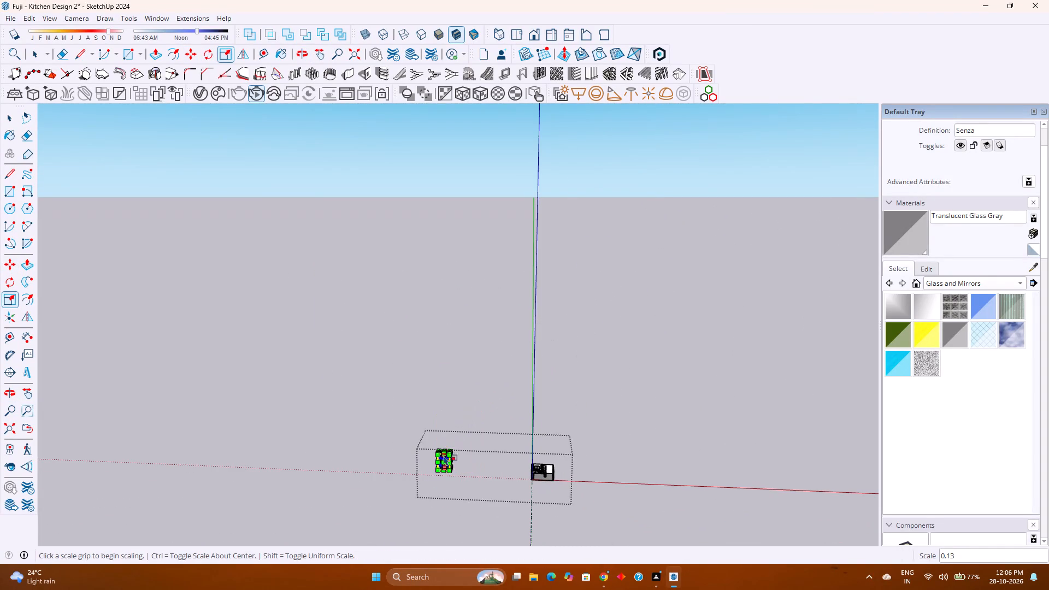
Scale the sink cabinet down uniformly a second time to bring it closer to the kitchen's proportions.
scroll(444, 455, up, 20)
scroll(444, 455, up, 12)
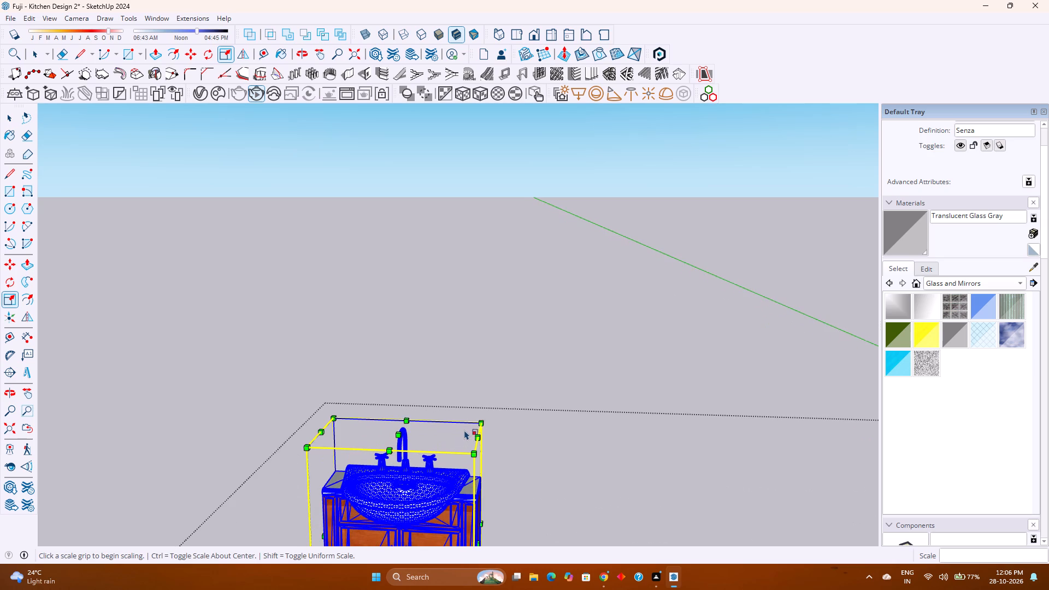
click(482, 419)
scroll(417, 483, down, 6)
shift+middle_drag(417, 487, 449, 328)
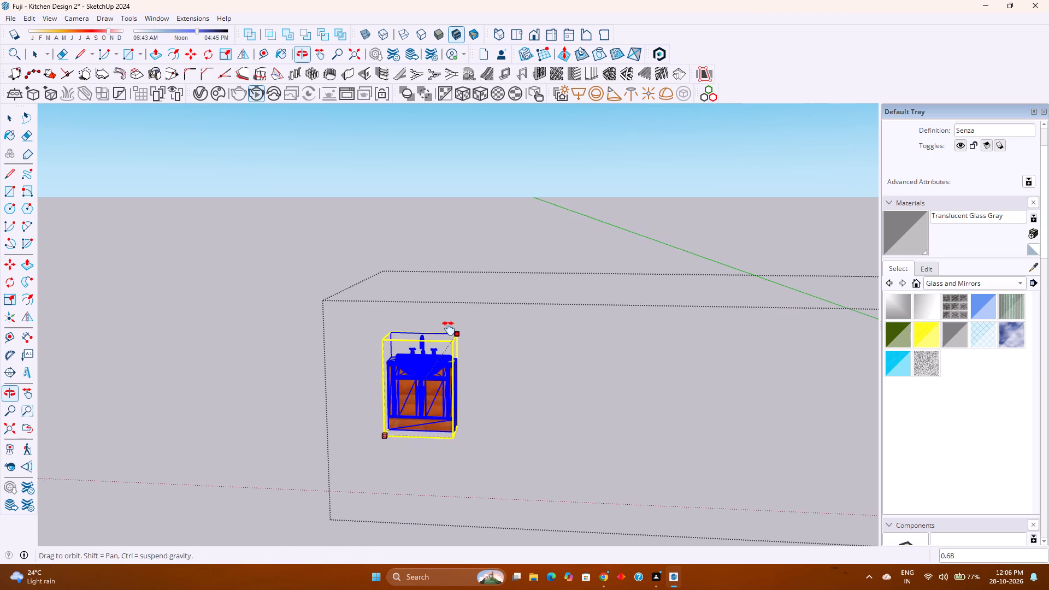
shift+middle_drag(449, 328, 449, 328)
click(407, 399)
Move the sink cabinet from its distant location into the kitchen room, against the back wall beyond the peninsula counter.
key(m)
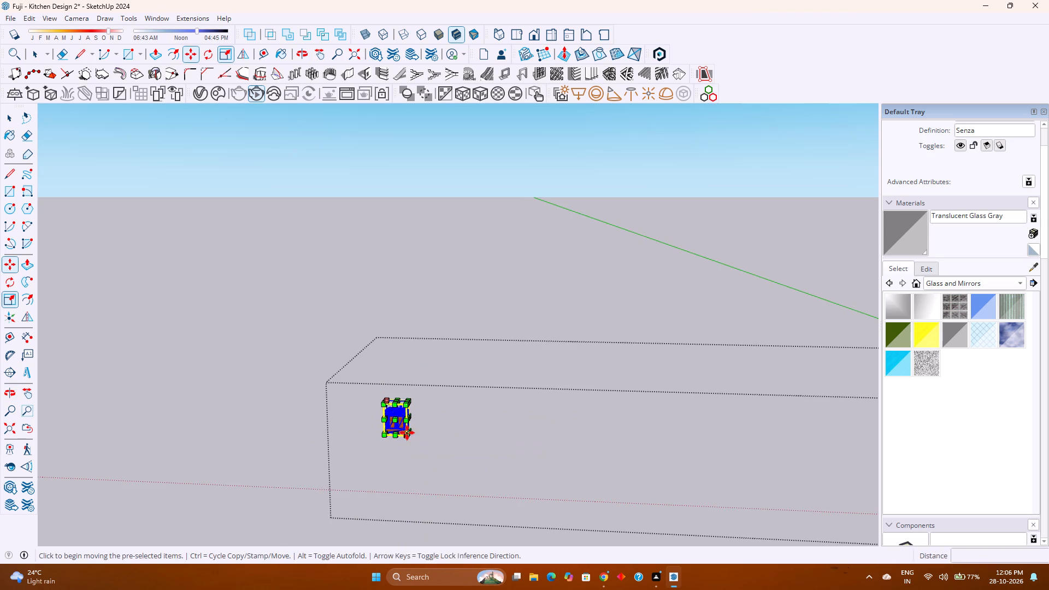
scroll(408, 398, up, 19)
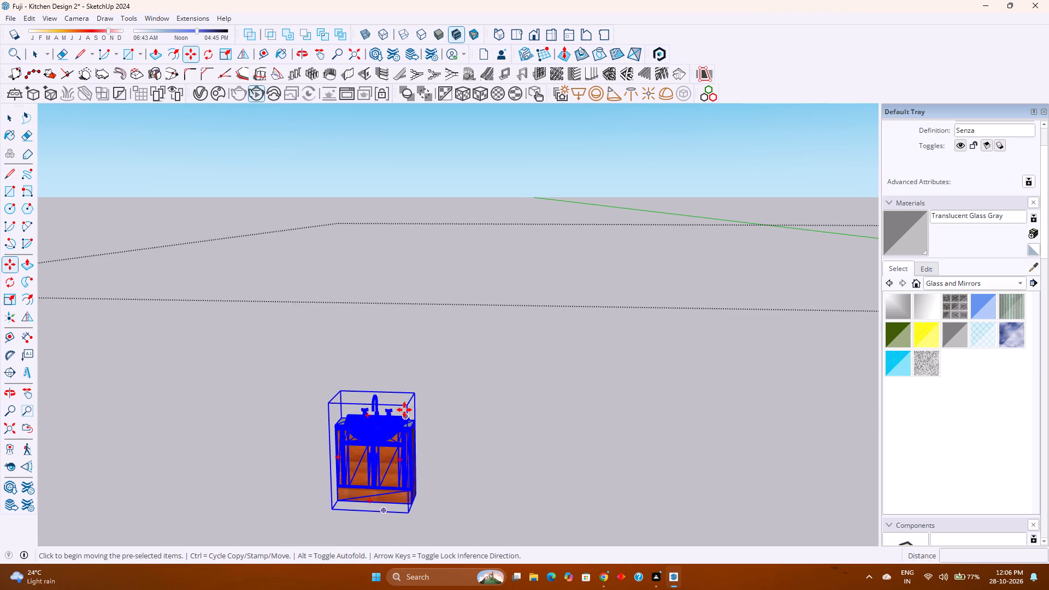
click(410, 405)
scroll(410, 405, down, 20)
scroll(410, 405, down, 1)
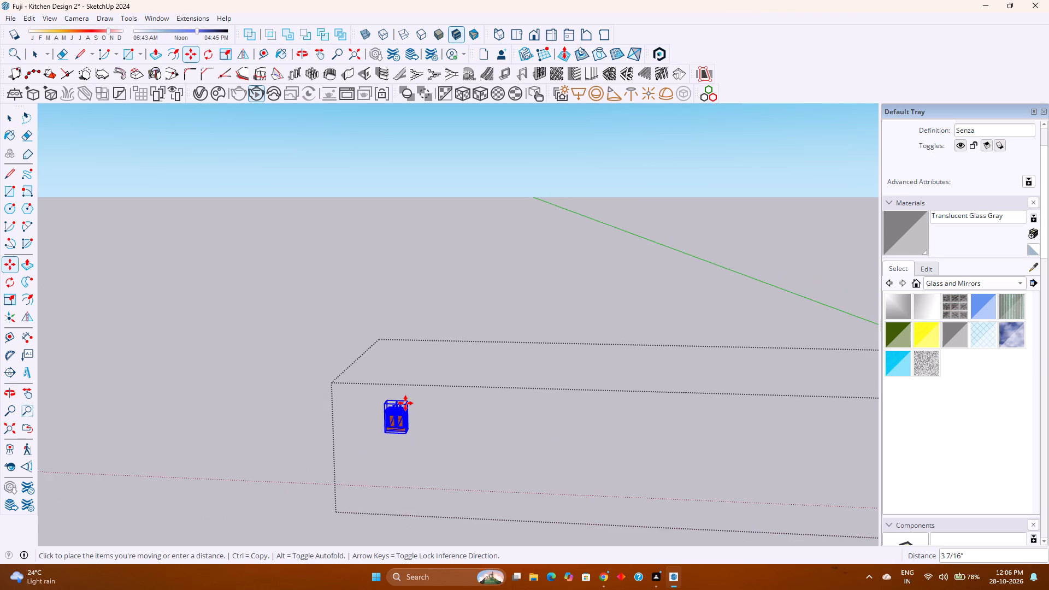
scroll(405, 403, down, 9)
shift+middle_drag(546, 426, 337, 402)
middle_click(339, 402)
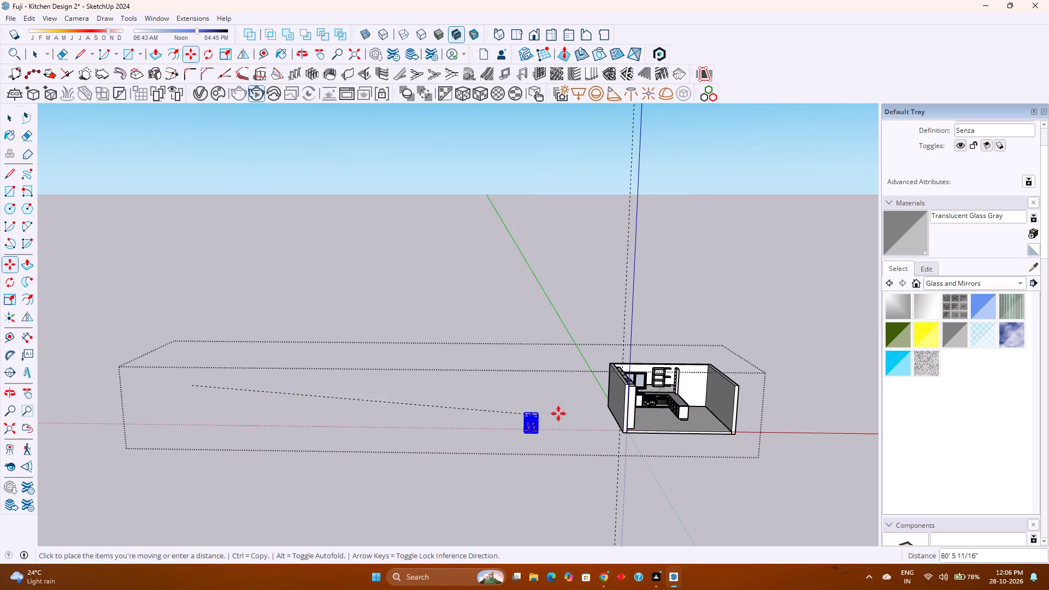
scroll(717, 395, up, 18)
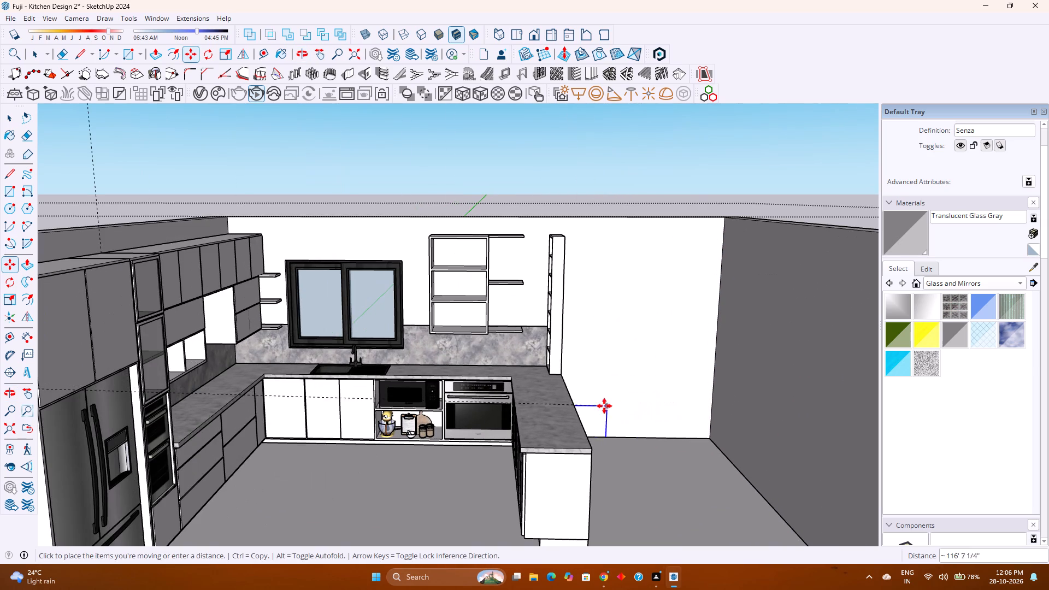
click(657, 334)
Move the sink cabinet along the back wall into the corner beside the peninsula's fluted wood panel.
scroll(644, 416, up, 3)
middle_drag(644, 416, 534, 428)
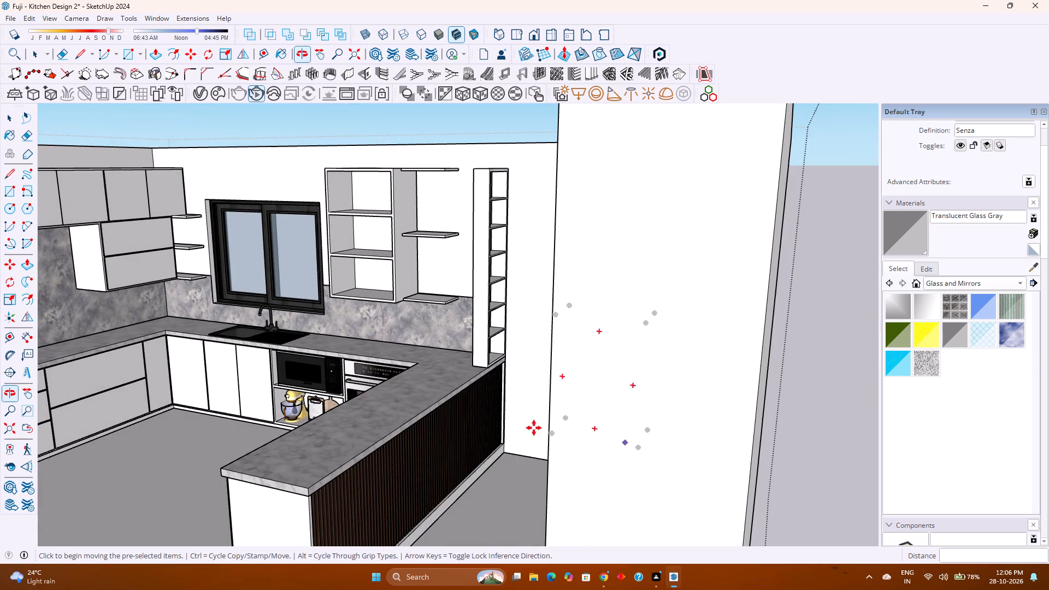
middle_drag(527, 445, 586, 465)
click(576, 412)
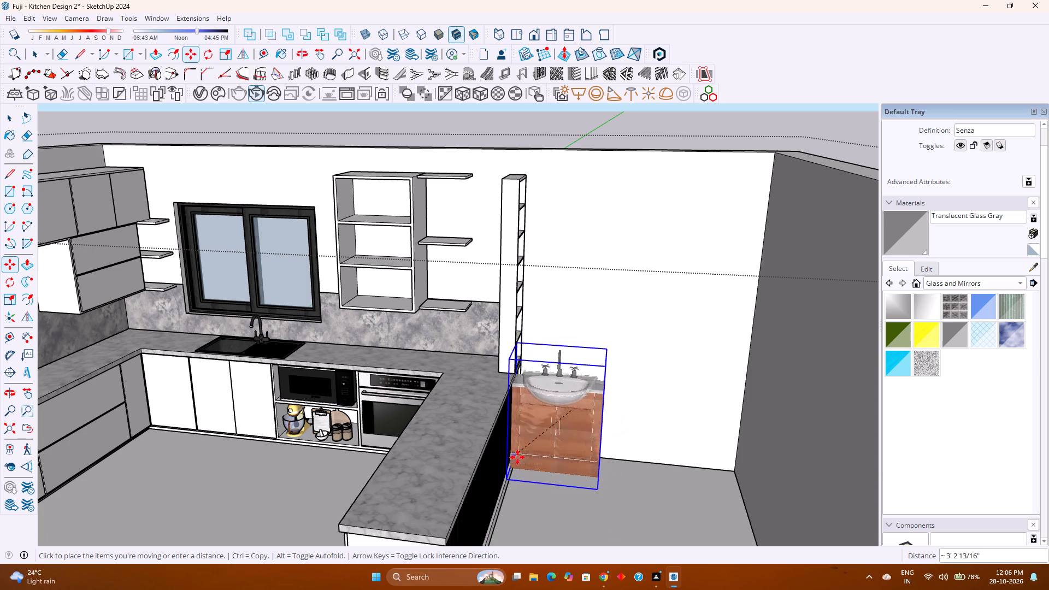
scroll(517, 457, up, 20)
scroll(517, 457, up, 7)
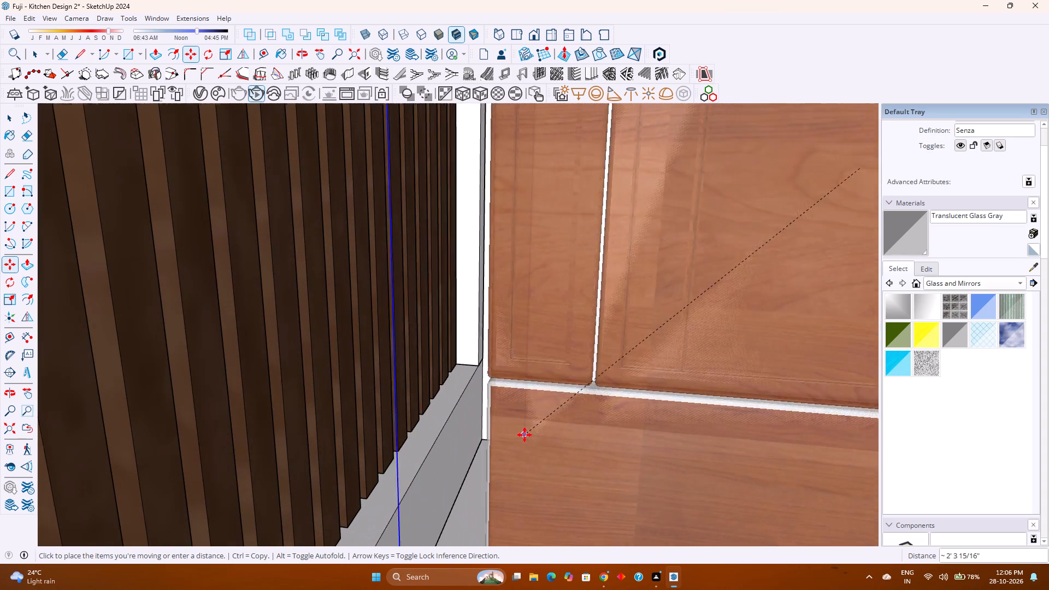
click(484, 438)
Enlarge the sink cabinet uniformly by a factor of about 1.16 from its upper corner.
scroll(503, 438, down, 9)
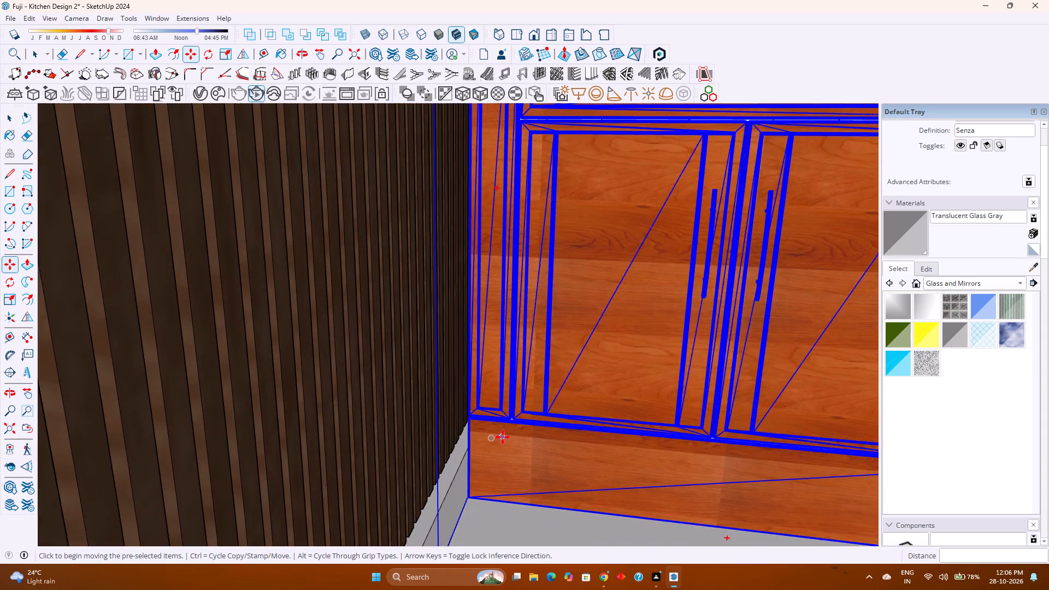
scroll(503, 437, down, 15)
scroll(519, 437, up, 3)
shift+middle_drag(552, 432, 556, 452)
shift+middle_click(556, 452)
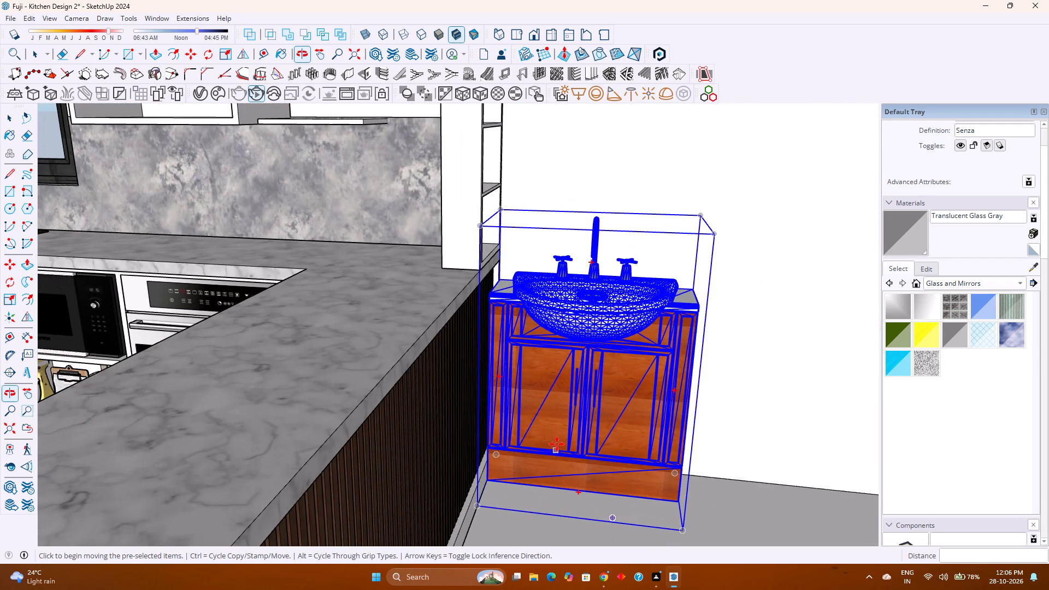
scroll(557, 440, down, 1)
middle_drag(557, 443, 551, 473)
scroll(548, 461, down, 2)
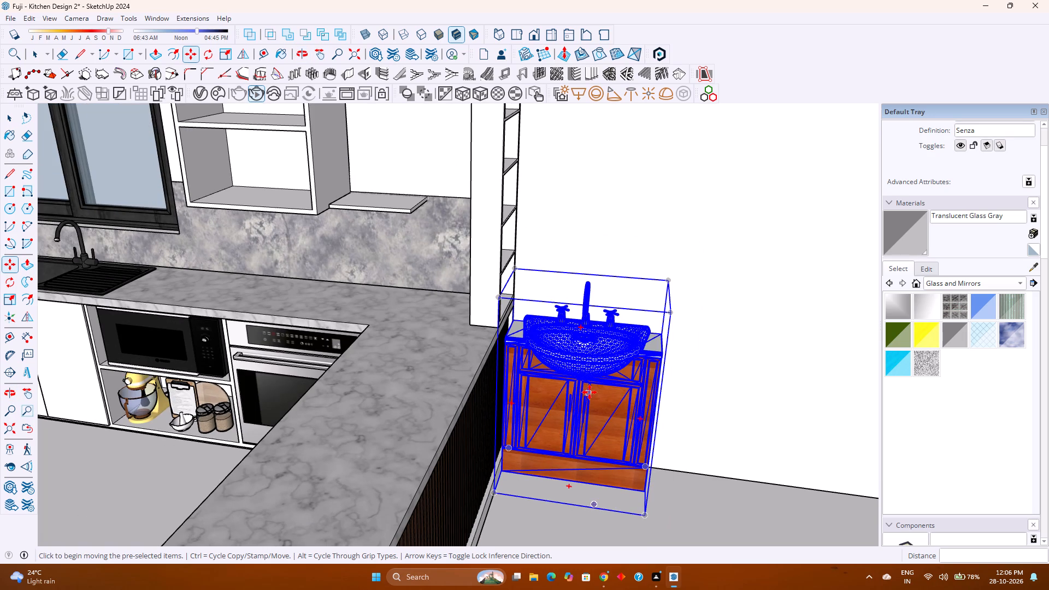
key(s)
click(673, 281)
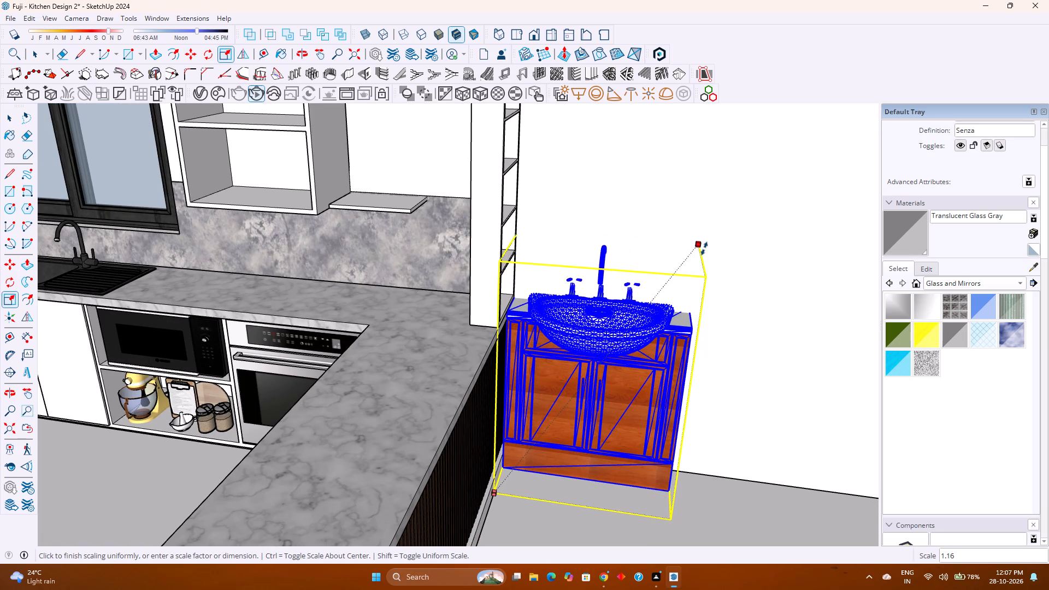
click(704, 249)
Move the sink cabinet about 3" along the green axis, aligning its back lower corner with the back wall.
shift+middle_drag(552, 464, 551, 394)
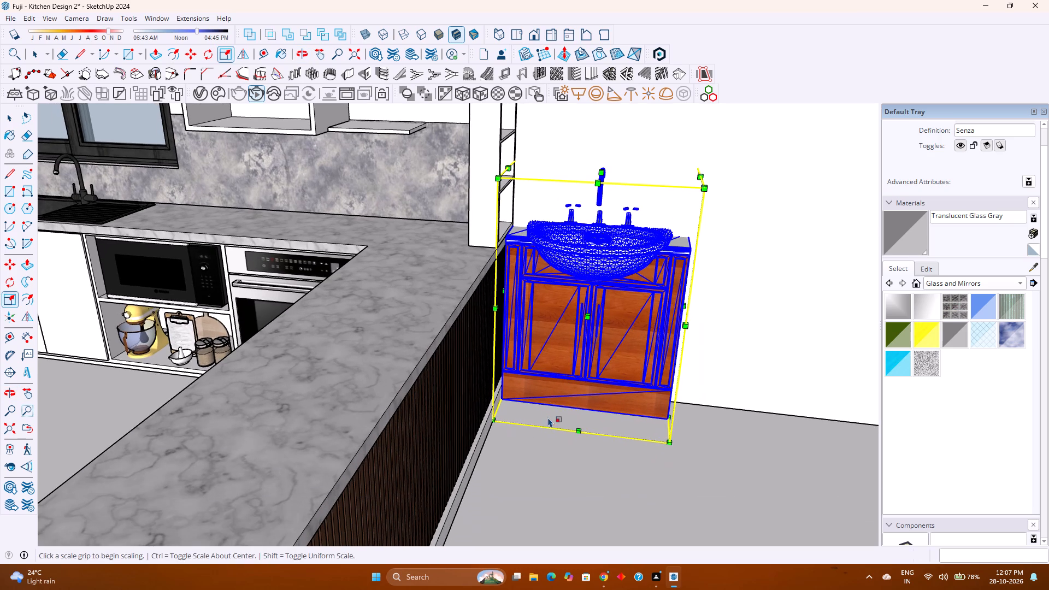
key(m)
middle_drag(611, 420, 469, 458)
middle_drag(484, 450, 623, 431)
click(13, 423)
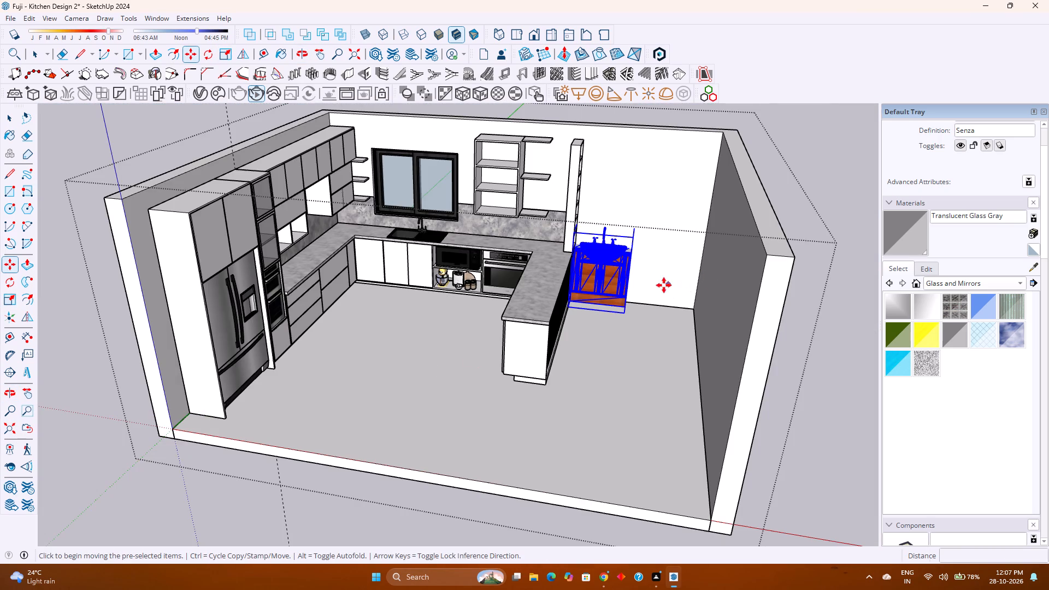
scroll(659, 288, up, 5)
scroll(619, 288, up, 16)
middle_drag(632, 311, 627, 316)
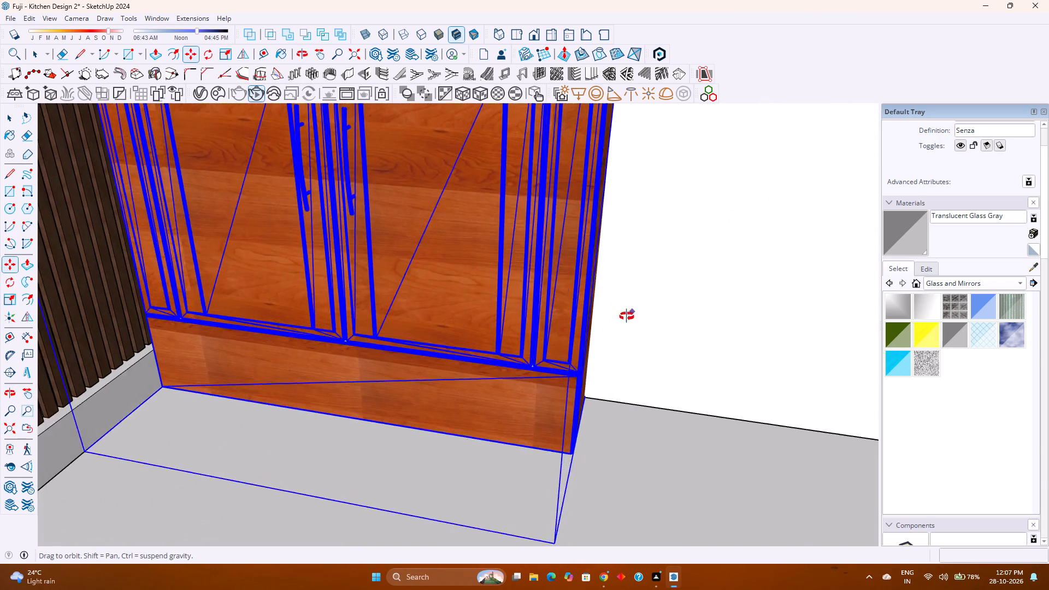
middle_drag(627, 316, 581, 327)
middle_drag(578, 327, 571, 327)
middle_click(568, 328)
middle_click(566, 328)
middle_click(561, 329)
middle_click(561, 329)
middle_click(561, 329)
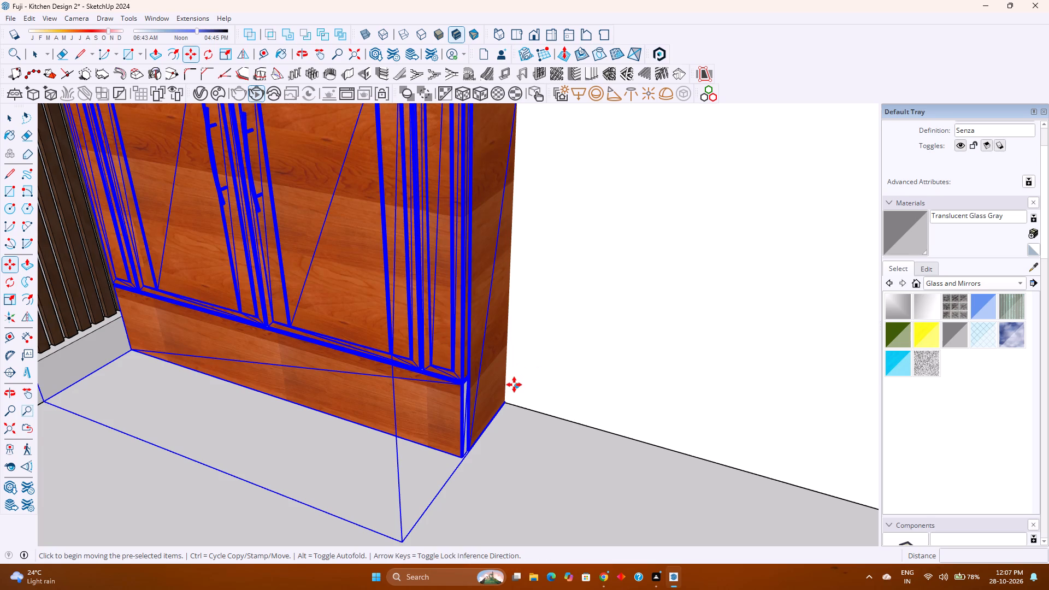
click(514, 385)
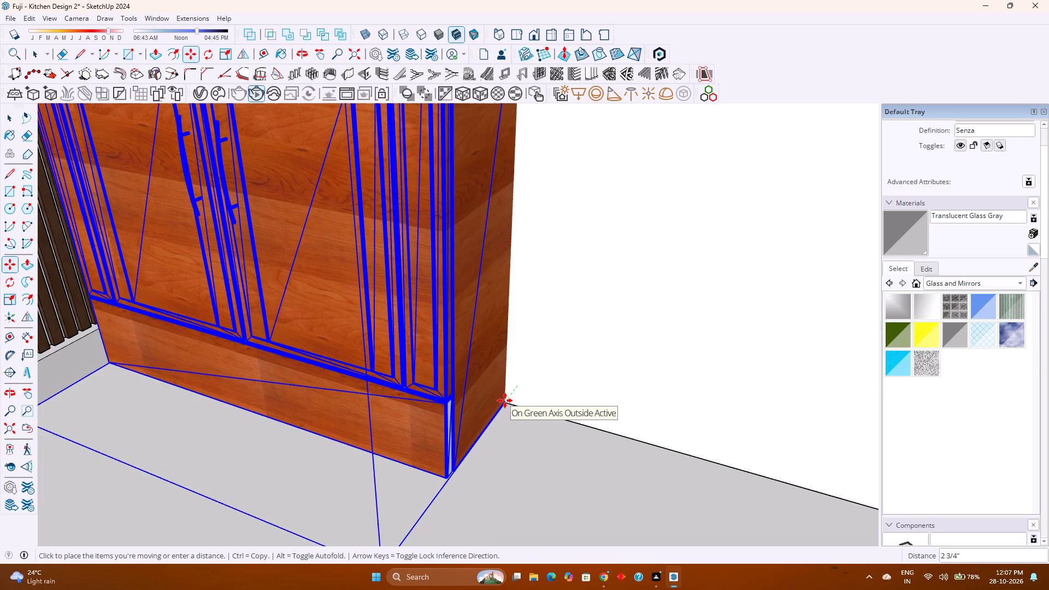
key(Left)
click(508, 406)
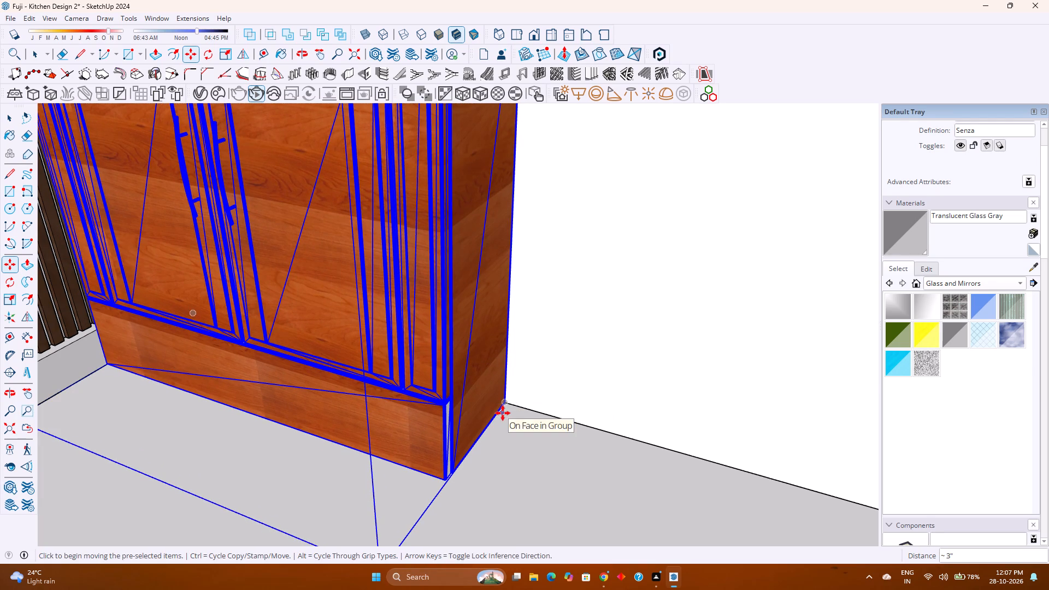
key(space)
Scale the sink cabinet's depth along the green axis by about 1.12 and clear the selection.
scroll(503, 412, down, 5)
scroll(364, 381, down, 2)
middle_drag(364, 381, 582, 505)
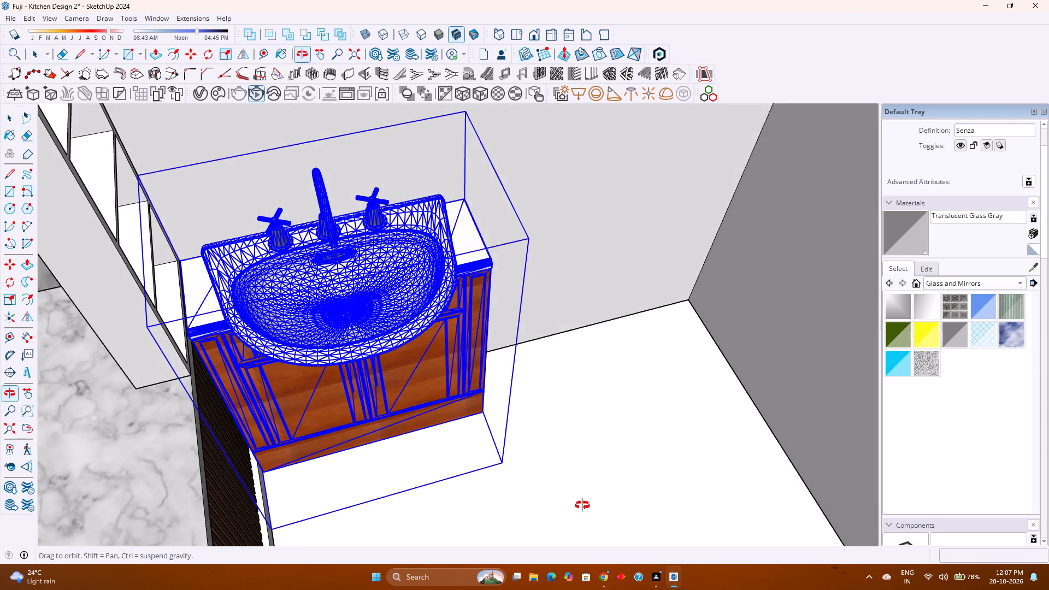
middle_drag(582, 505, 586, 509)
middle_click(586, 509)
key(s)
shift+middle_drag(427, 445, 413, 375)
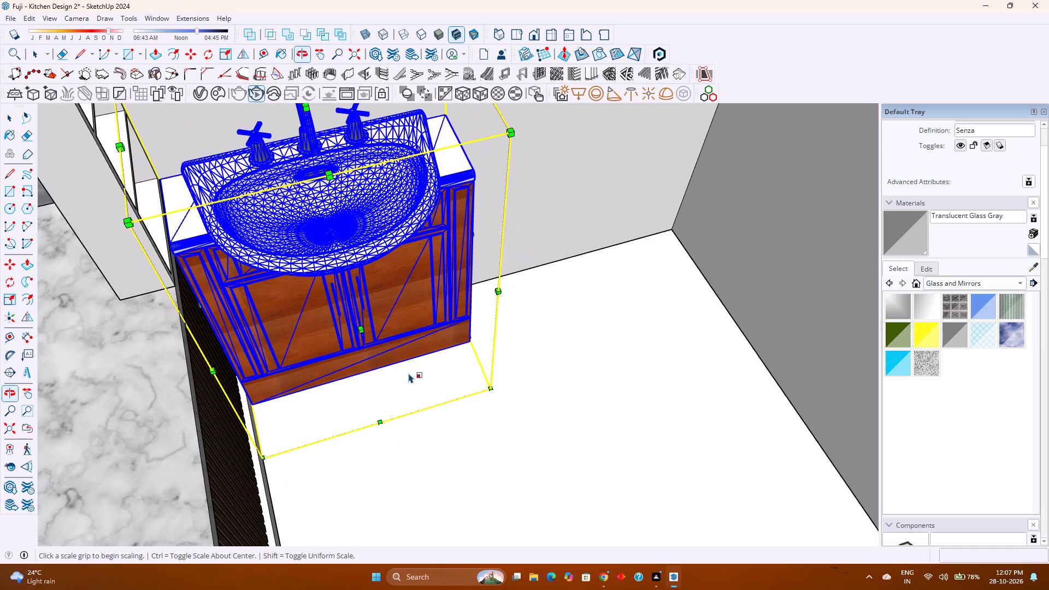
click(364, 331)
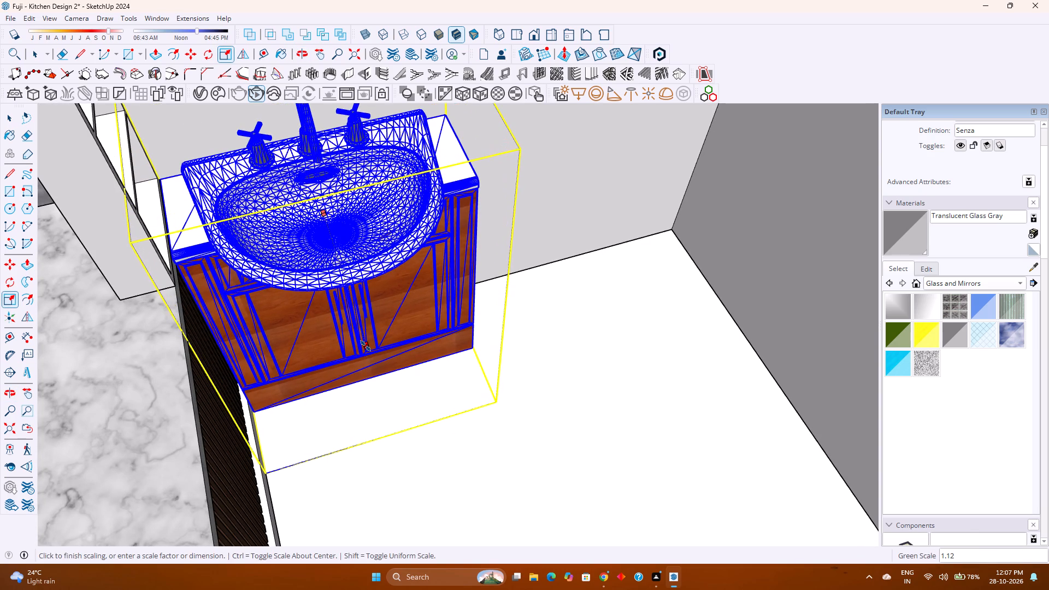
click(366, 346)
key(space)
key(Escape)
Open the sink cabinet's nested groups and delete the diagonal line across the right-hand door panel.
scroll(366, 349, down, 4)
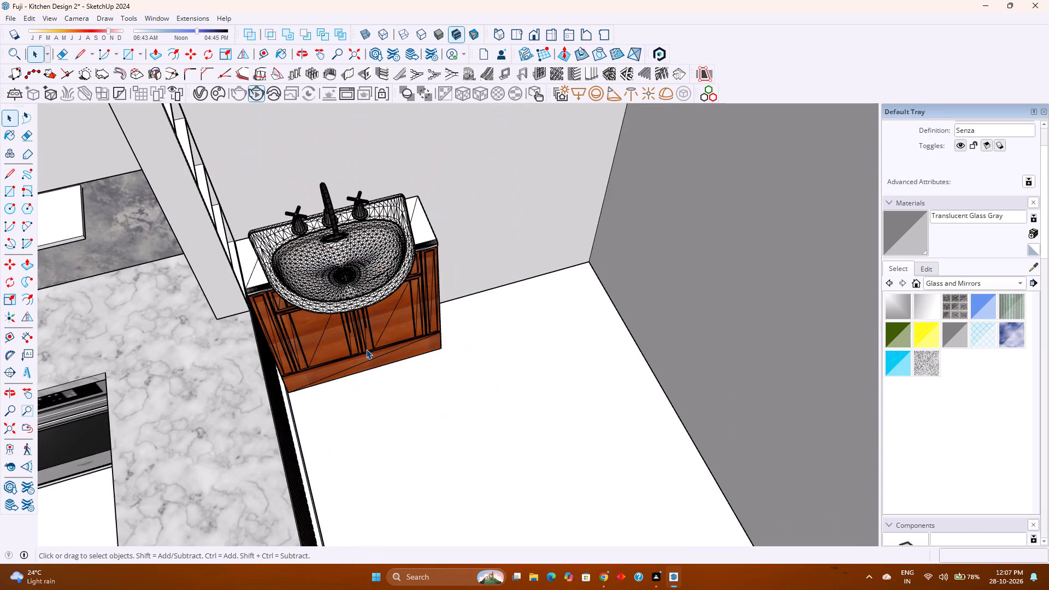
scroll(366, 349, down, 2)
middle_drag(374, 349, 339, 354)
scroll(367, 297, up, 7)
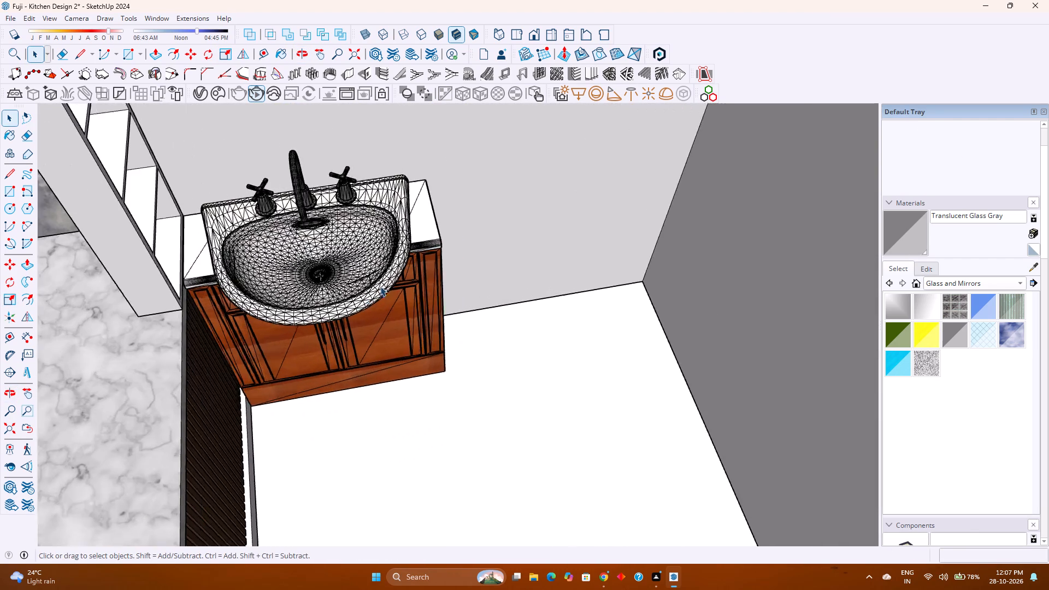
scroll(380, 286, up, 2)
middle_drag(381, 391, 348, 324)
double_click(362, 306)
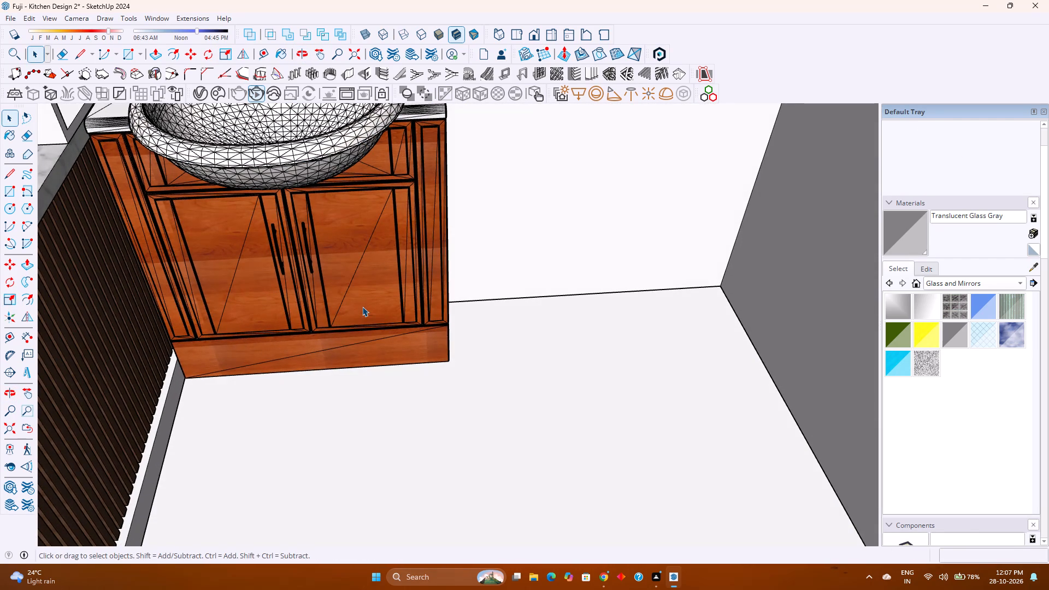
scroll(362, 306, up, 4)
double_click(356, 274)
click(351, 261)
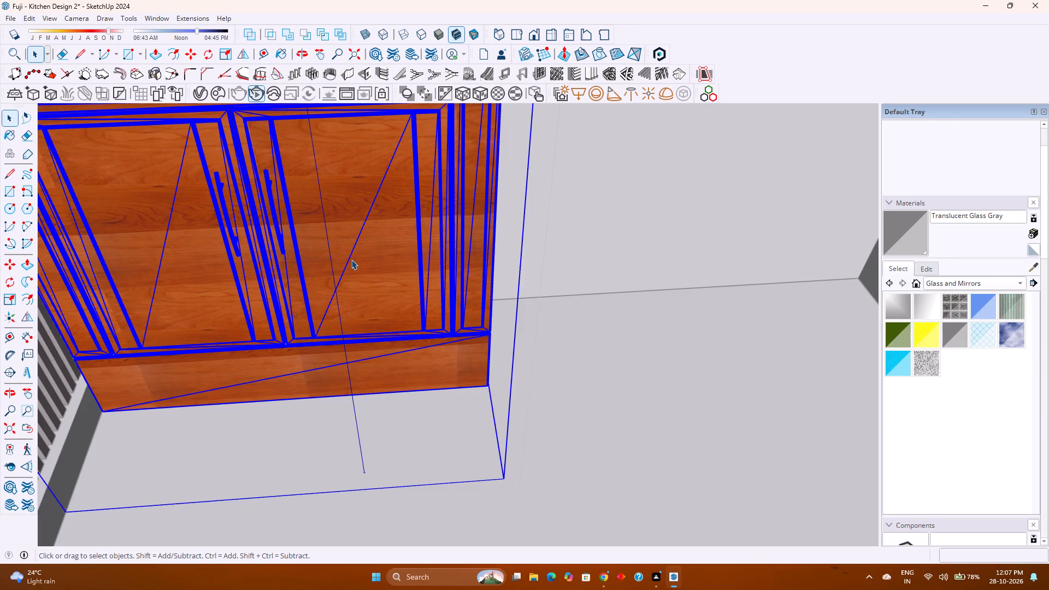
click(350, 257)
double_click(350, 256)
click(350, 258)
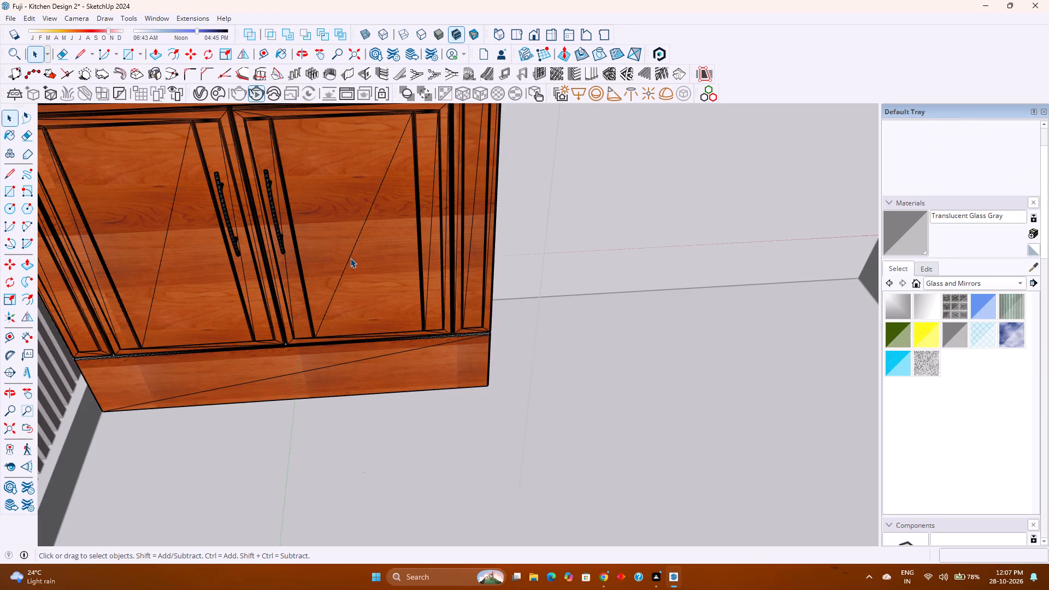
double_click(350, 258)
double_click(350, 258)
click(350, 258)
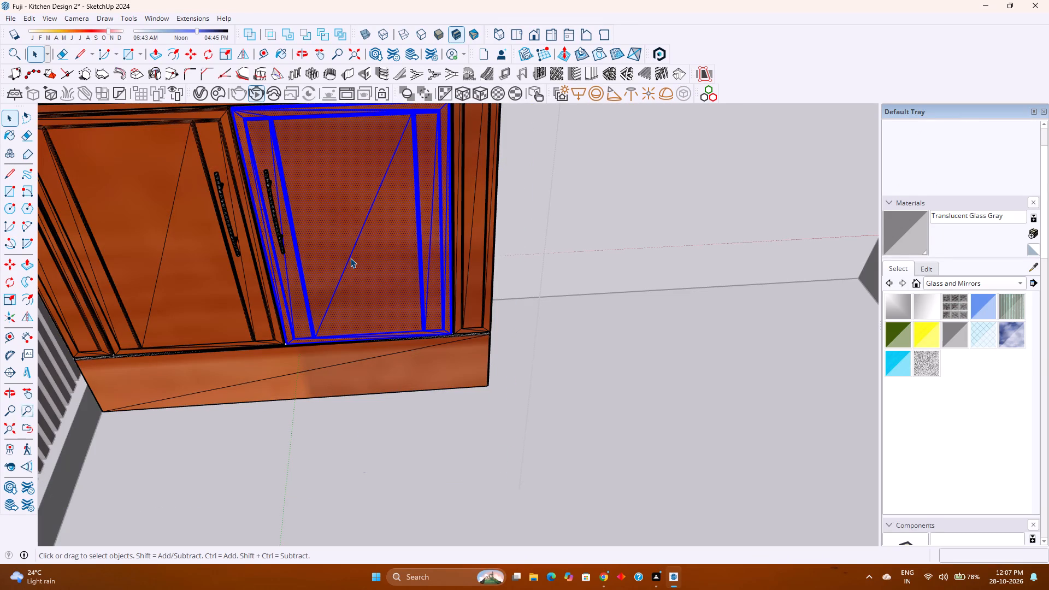
double_click(351, 256)
double_click(352, 256)
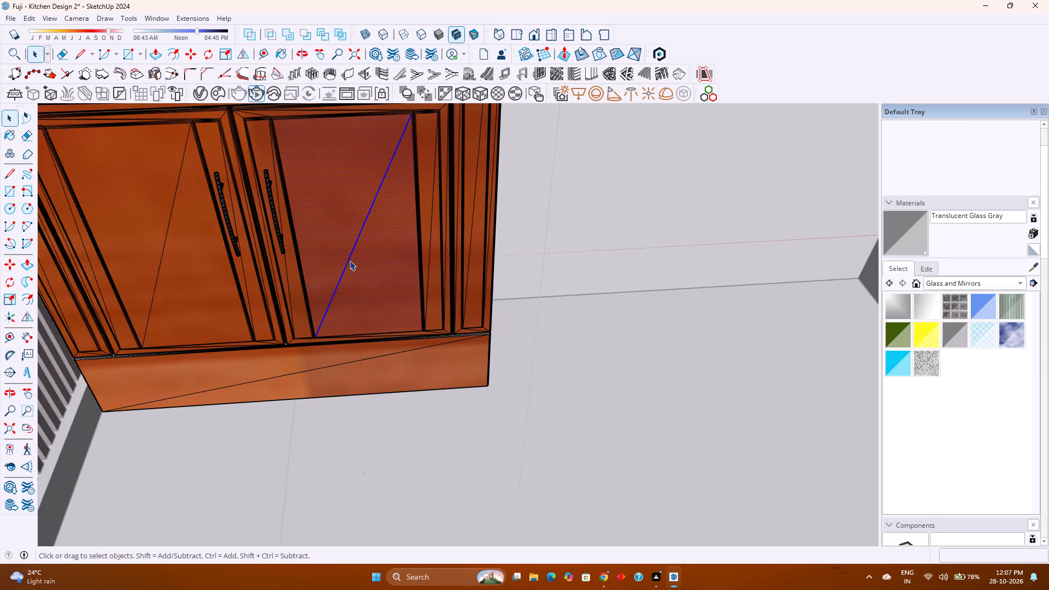
click(350, 261)
key(Delete)
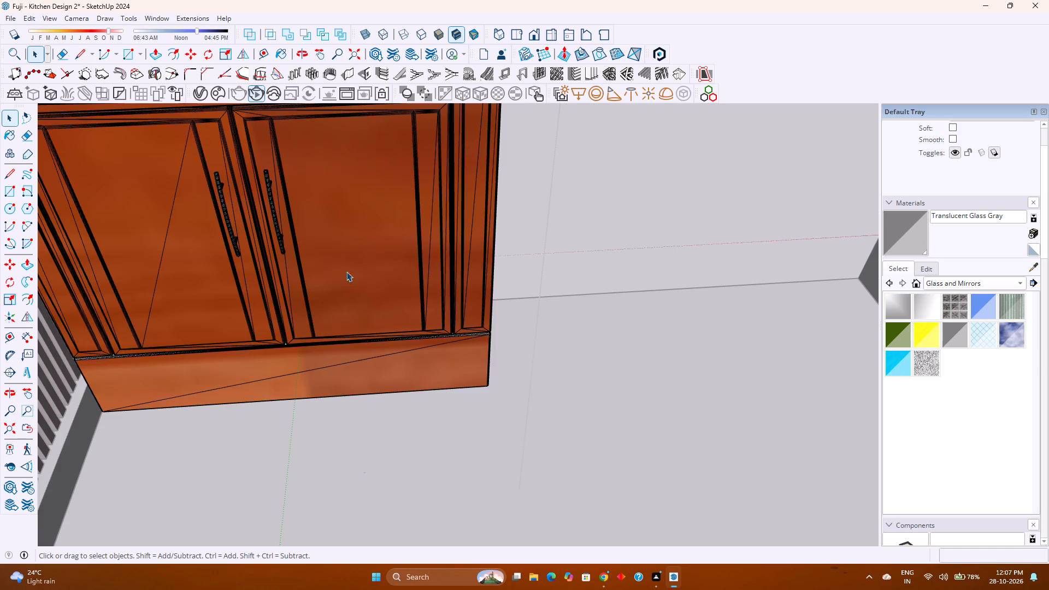
Delete the diagonal lines across the sink cabinet's toe-kick board and its left-hand door panel.
double_click(274, 377)
click(274, 377)
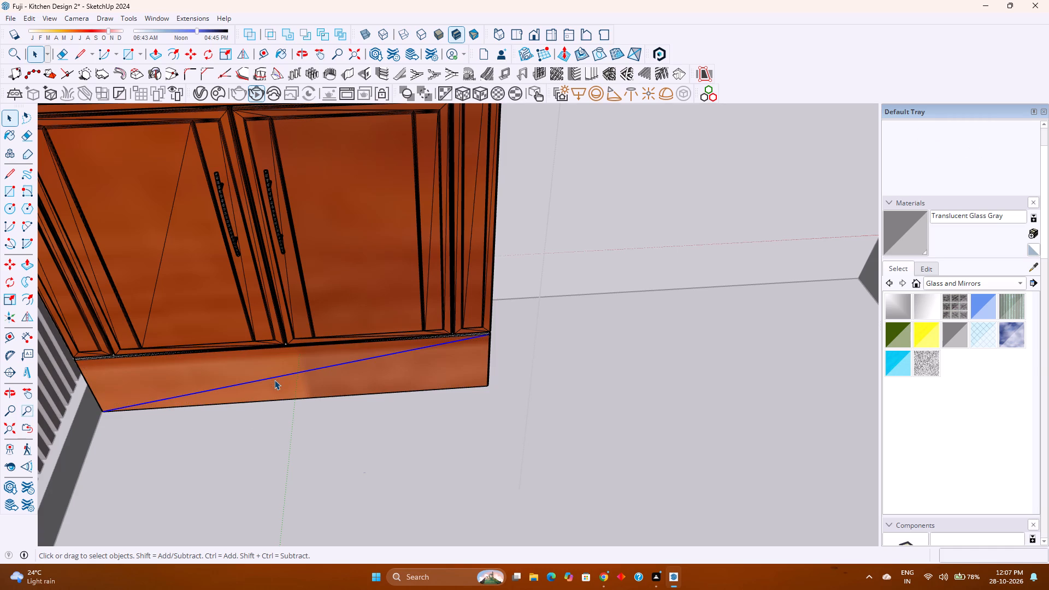
key(Delete)
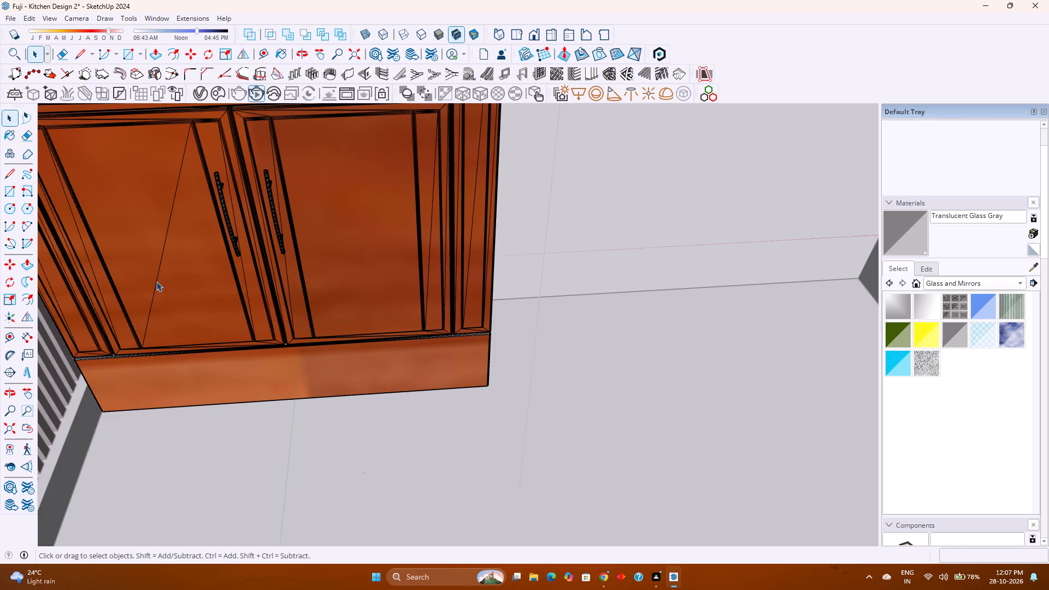
click(156, 281)
key(Delete)
Delete the stray diagonals on the vertical frame strips of both doors and on the narrow panel at the cabinet's right end.
click(245, 280)
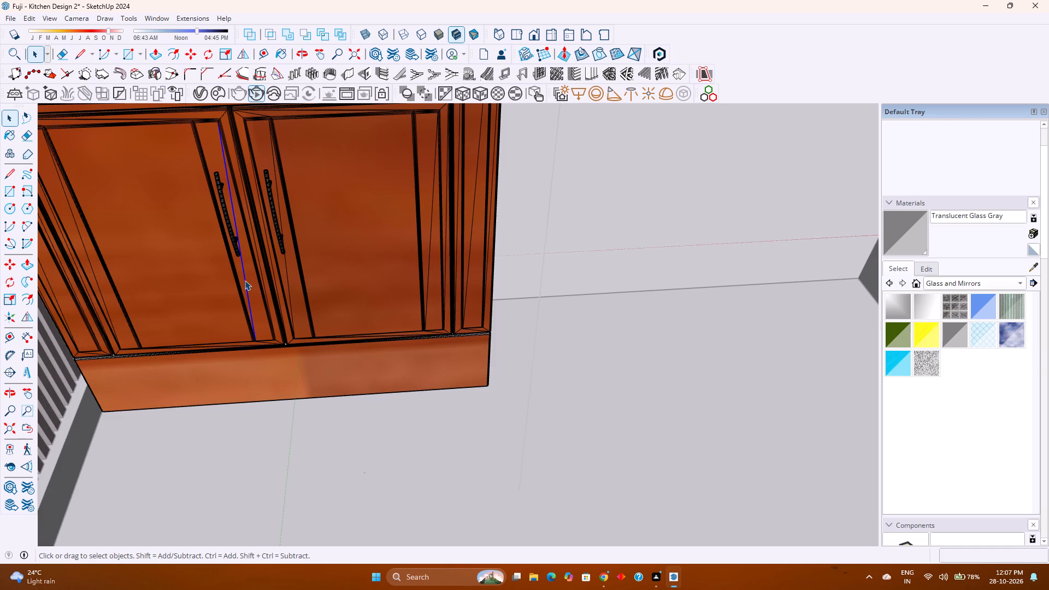
key(Delete)
click(286, 279)
key(Delete)
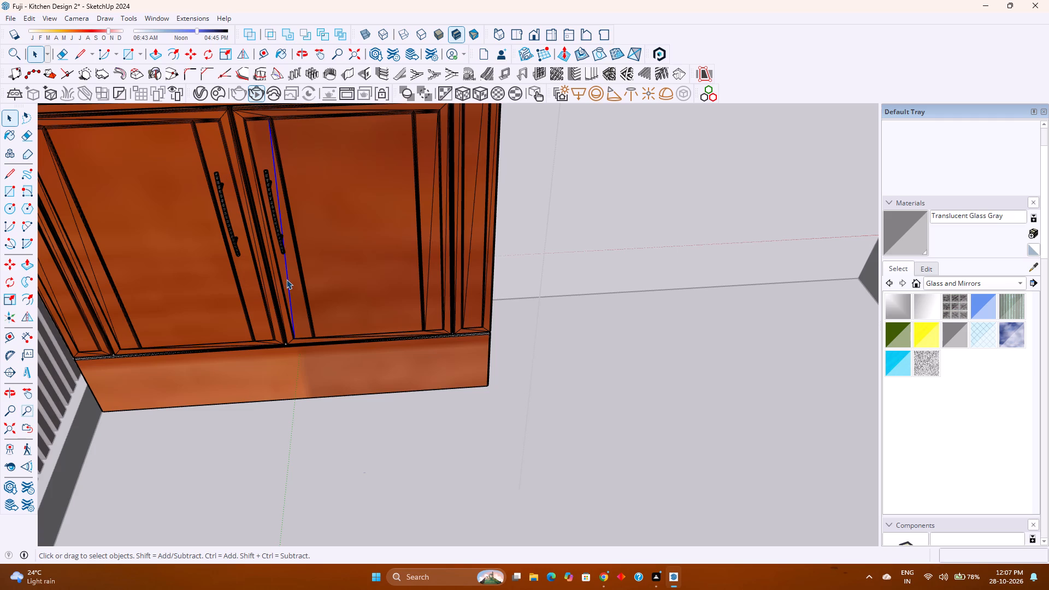
click(430, 253)
key(Delete)
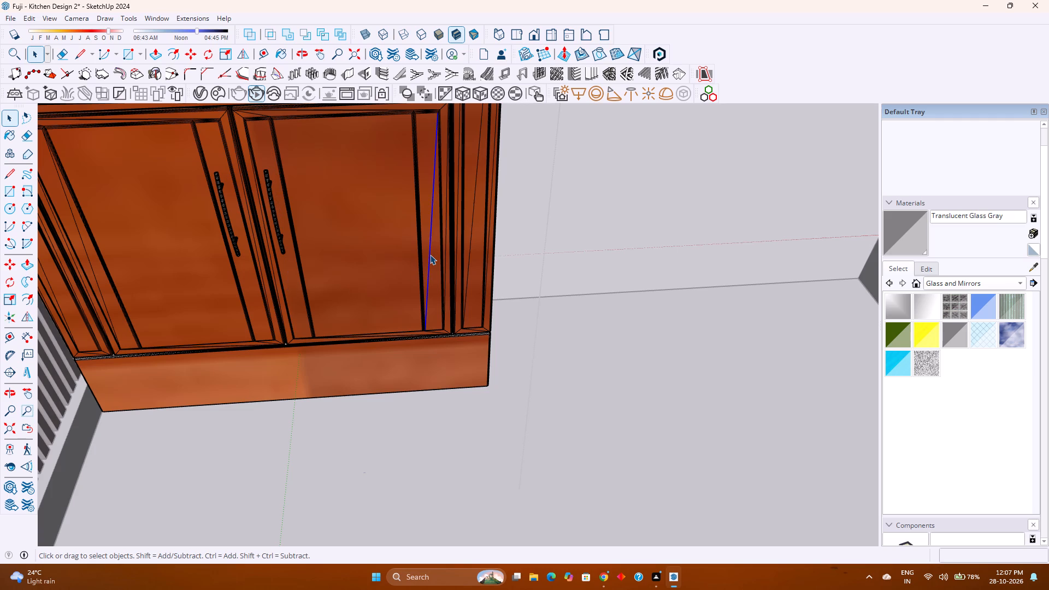
click(470, 244)
key(Delete)
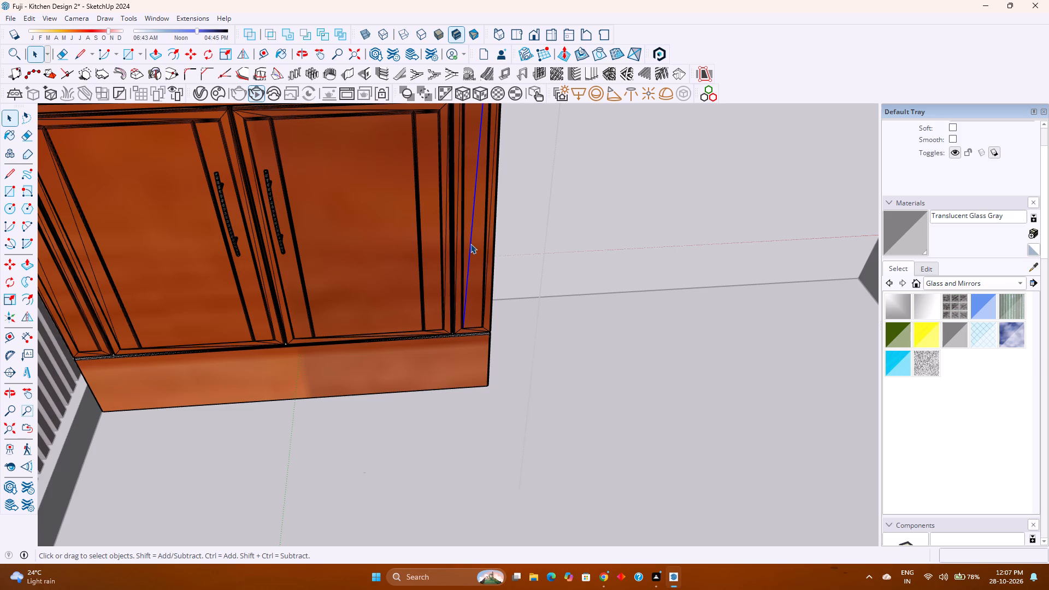
key(Delete)
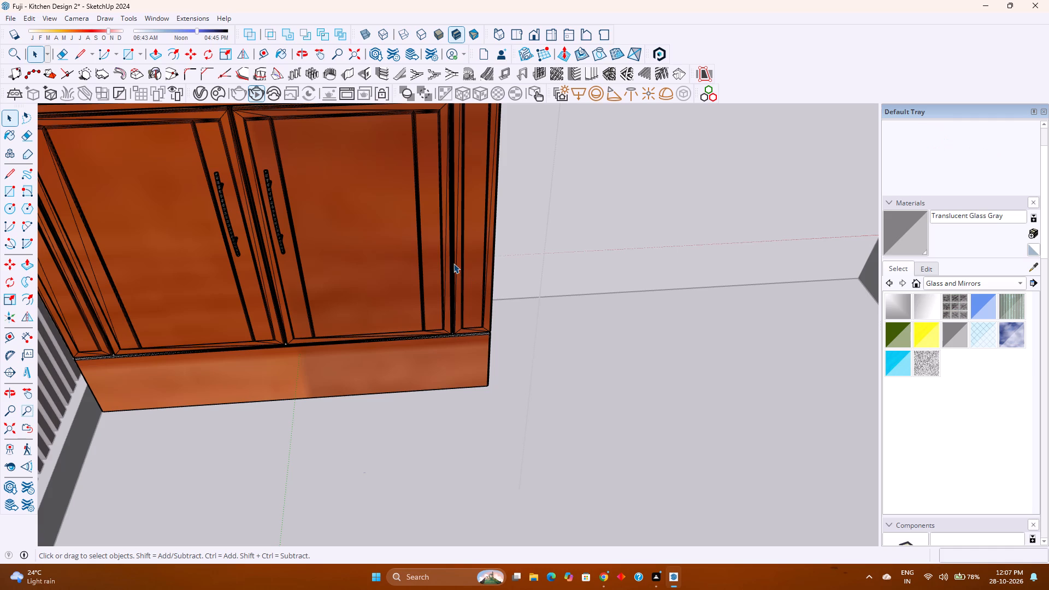
Delete the diagonal line across the countertop surface to the left of the basin.
scroll(433, 297, down, 4)
shift+middle_drag(402, 291, 499, 410)
shift+middle_click(499, 410)
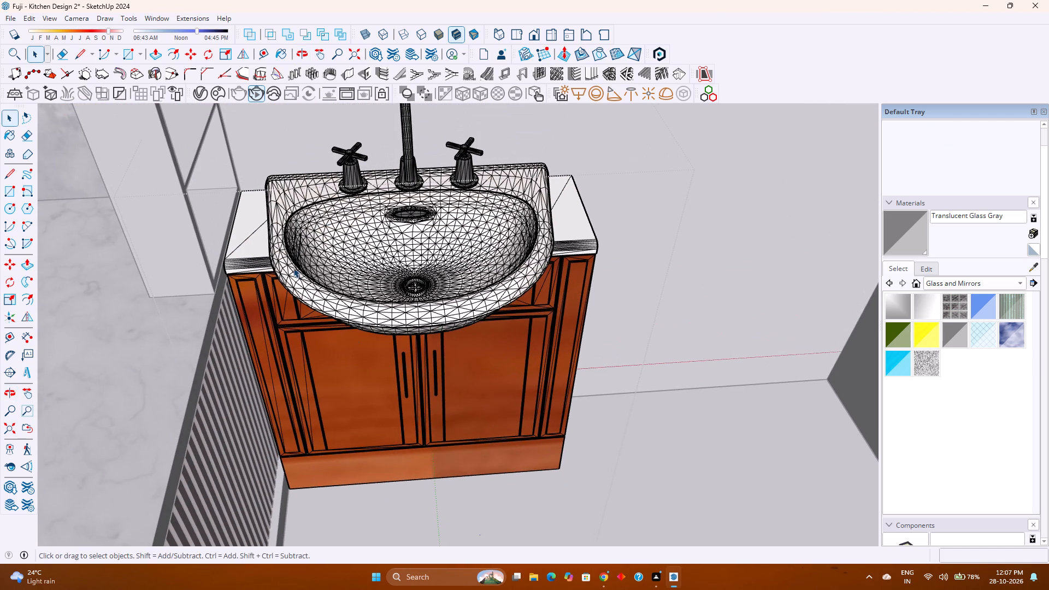
scroll(255, 256, up, 11)
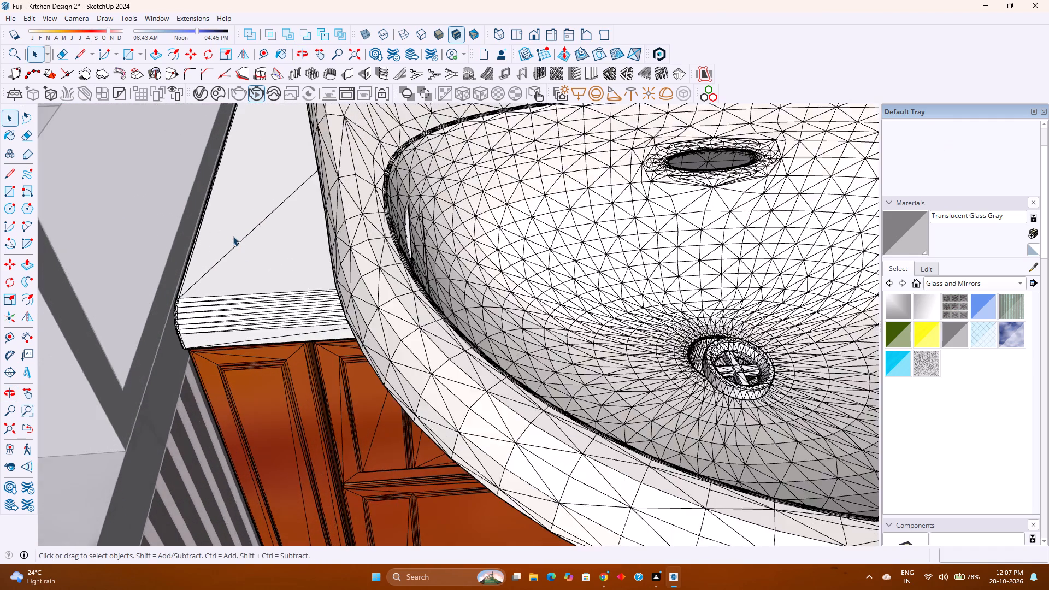
scroll(233, 236, up, 4)
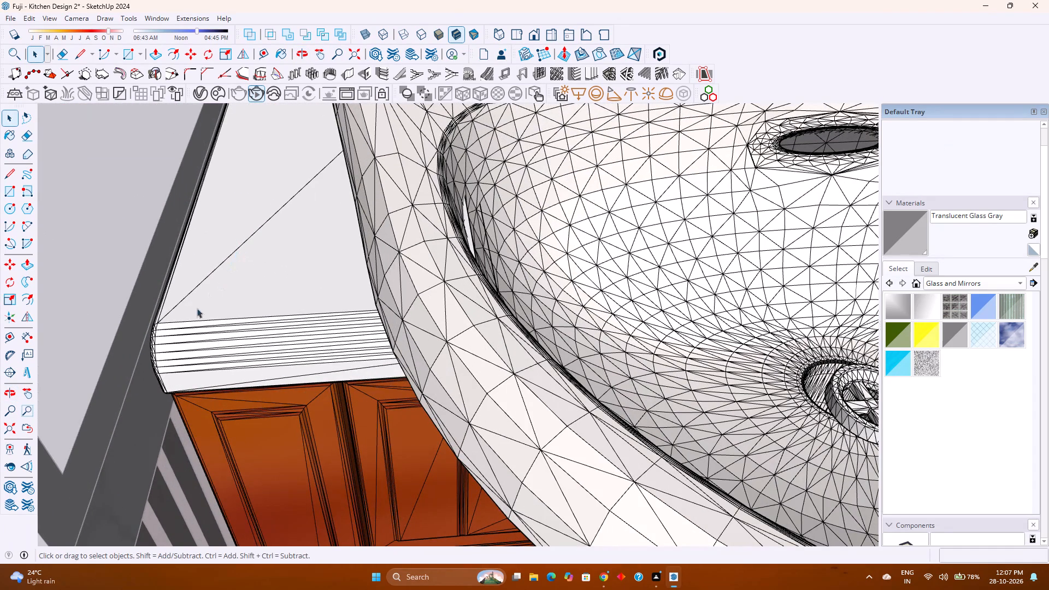
middle_drag(191, 321, 182, 258)
middle_click(182, 258)
scroll(197, 284, up, 4)
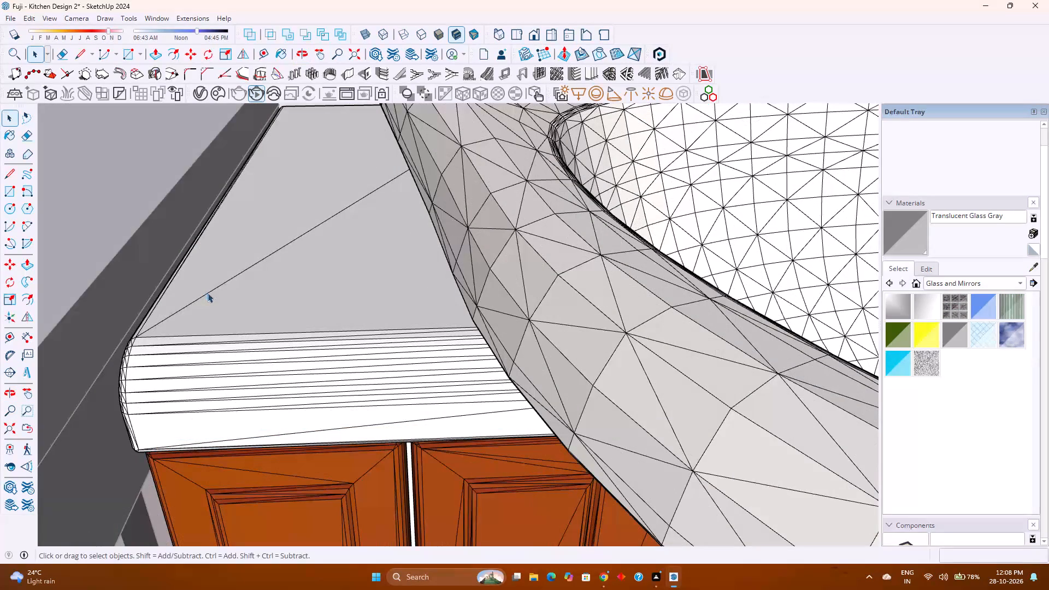
click(208, 293)
key(Delete)
Select all the connected geometry of the basin's bowl and rim and weld its edges.
scroll(210, 299, down, 5)
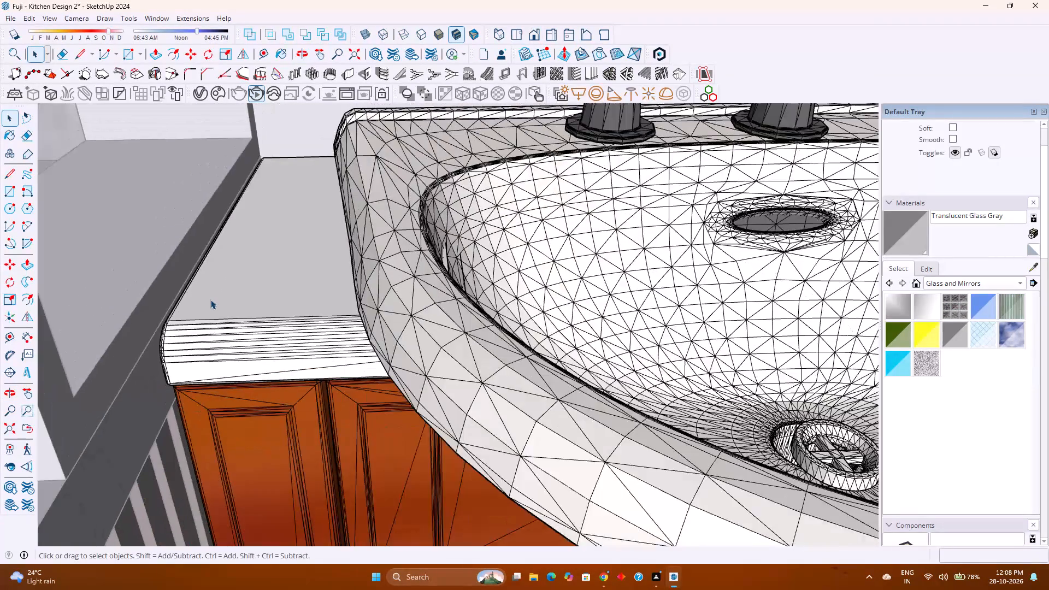
scroll(210, 299, down, 11)
click(322, 342)
triple_click(323, 344)
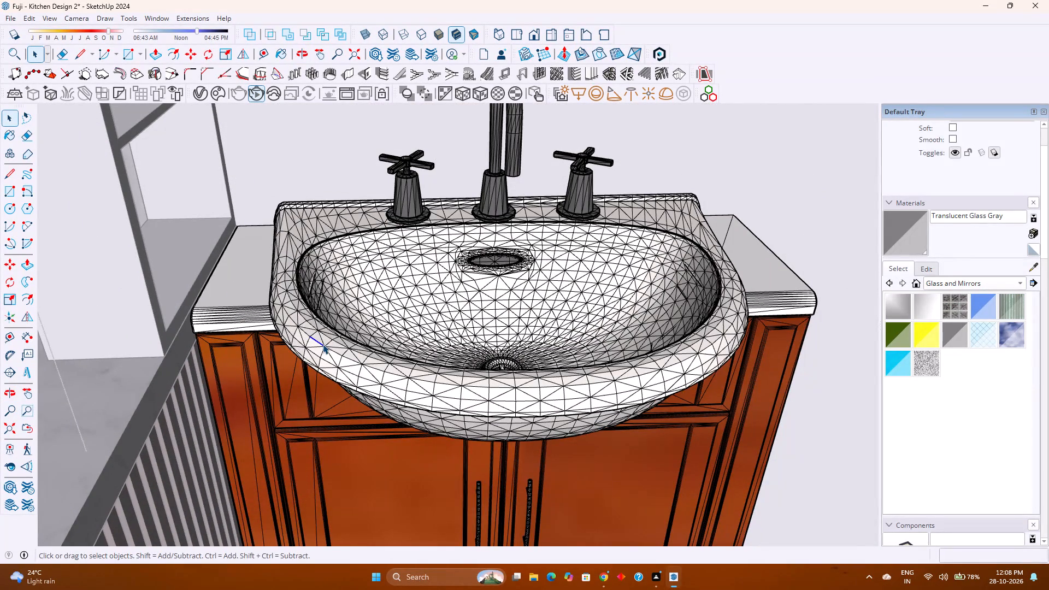
click(323, 344)
right_click(323, 344)
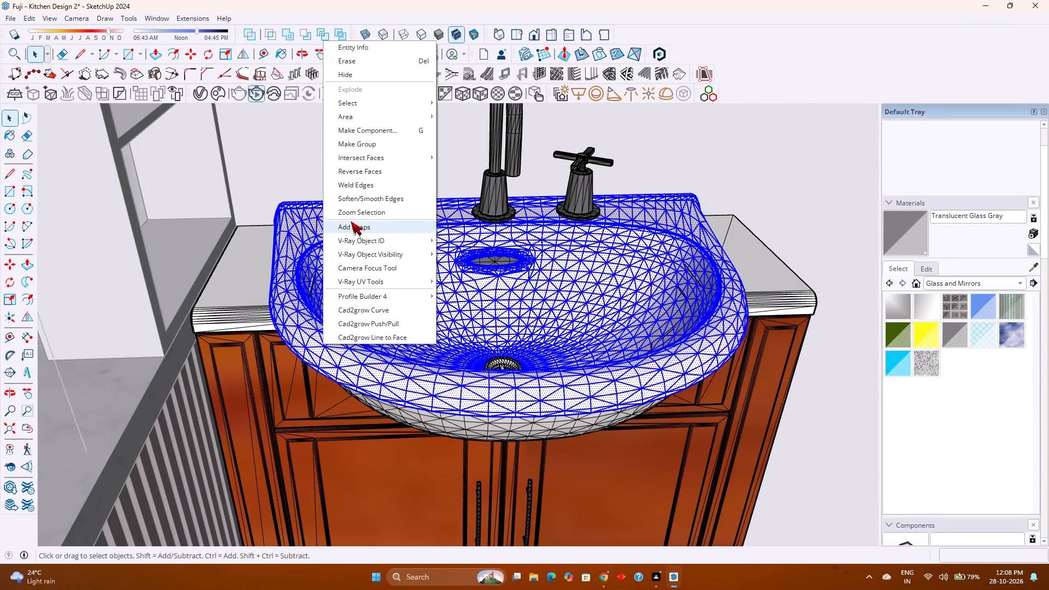
click(351, 187)
Soften and smooth the edges of the selected basin surface, and clear the selection.
right_click(317, 371)
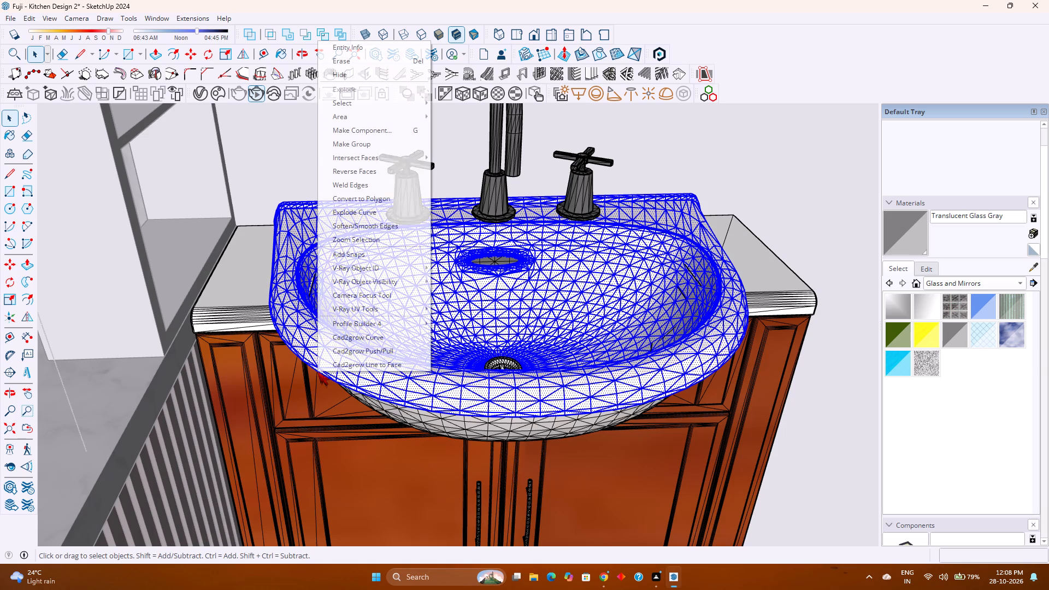
click(358, 226)
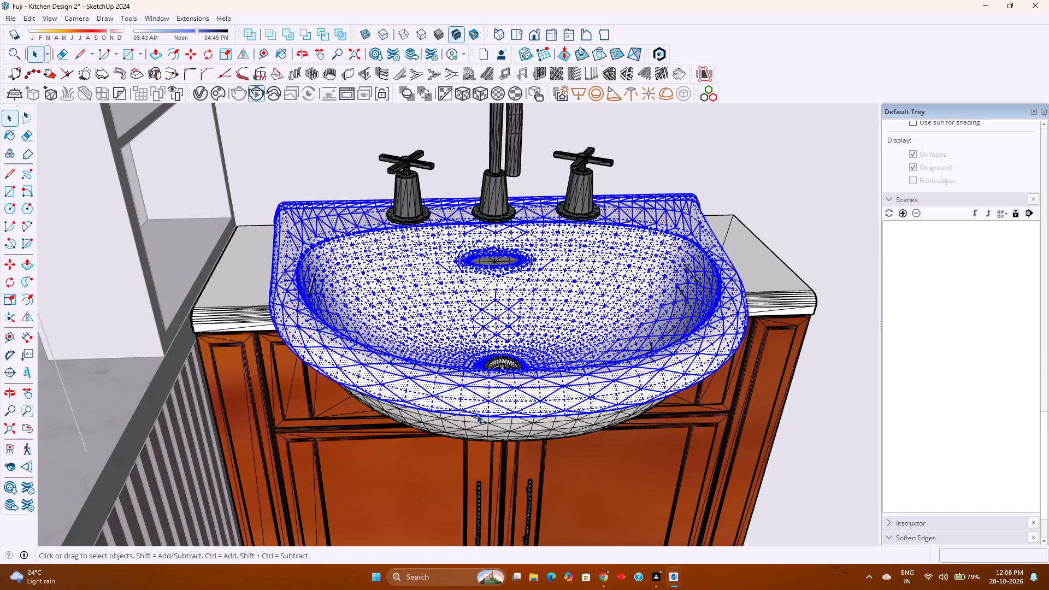
middle_click(472, 412)
middle_click(470, 411)
middle_drag(469, 411, 451, 394)
key(Escape)
Examine the basin's softened surface and the cabinet fronts for remaining mesh lines.
scroll(477, 332, up, 2)
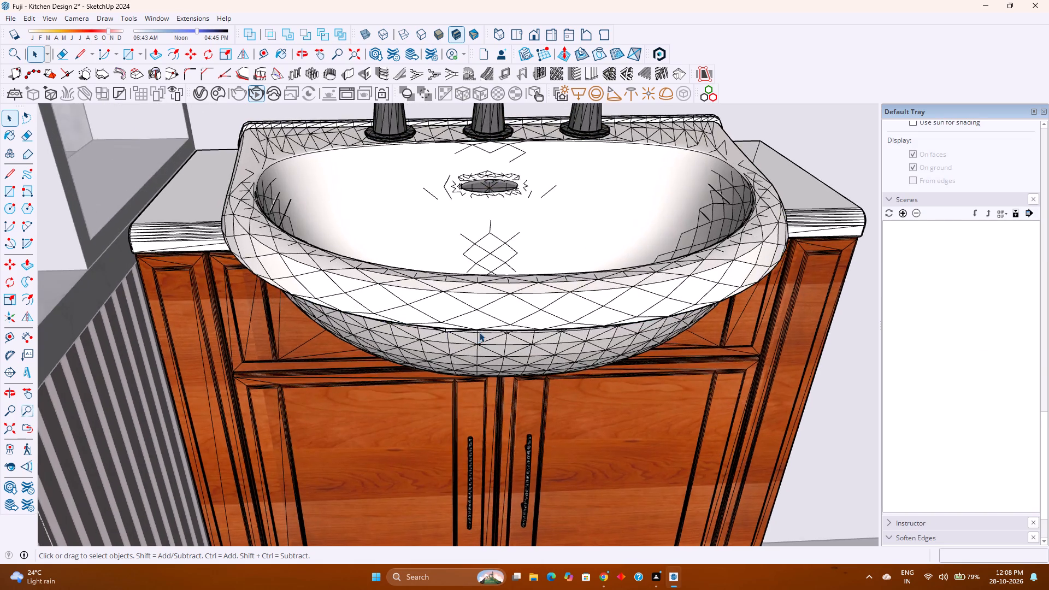
middle_drag(480, 332, 528, 408)
middle_drag(528, 403, 528, 391)
scroll(523, 377, up, 1)
scroll(522, 374, down, 9)
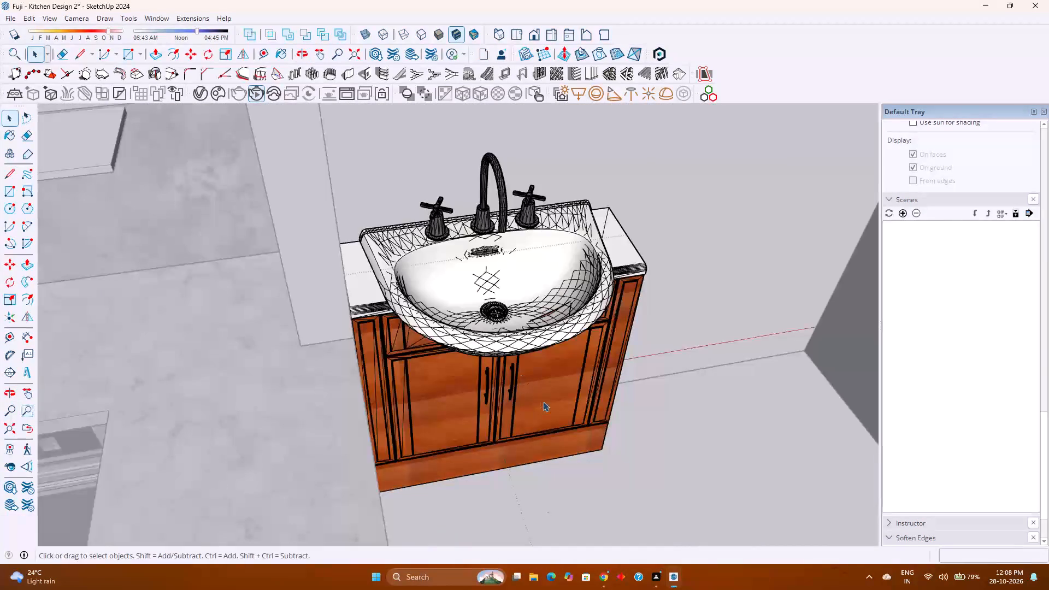
middle_drag(543, 402, 441, 314)
middle_drag(442, 314, 479, 461)
middle_click(479, 461)
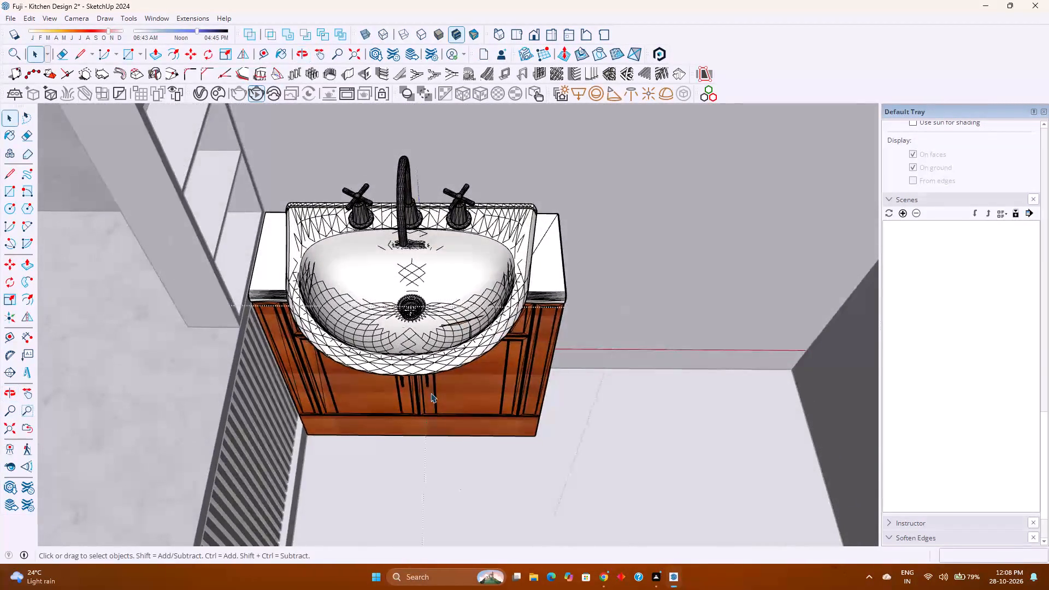
scroll(428, 389, down, 4)
shift+middle_drag(429, 391, 458, 431)
shift+middle_click(458, 431)
middle_drag(445, 430, 421, 359)
scroll(421, 351, down, 4)
Close the sink cabinet's nested groups and save the kitchen model.
key(Escape)
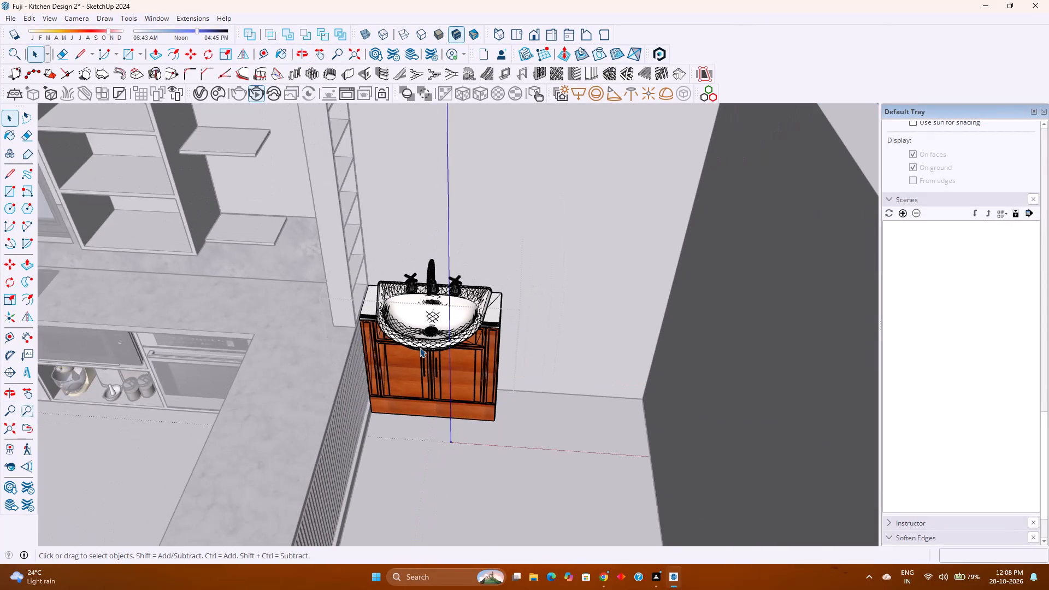
key(Escape)
key(Escape)
scroll(420, 347, down, 5)
shift+middle_drag(421, 398, 513, 286)
middle_drag(524, 328, 523, 262)
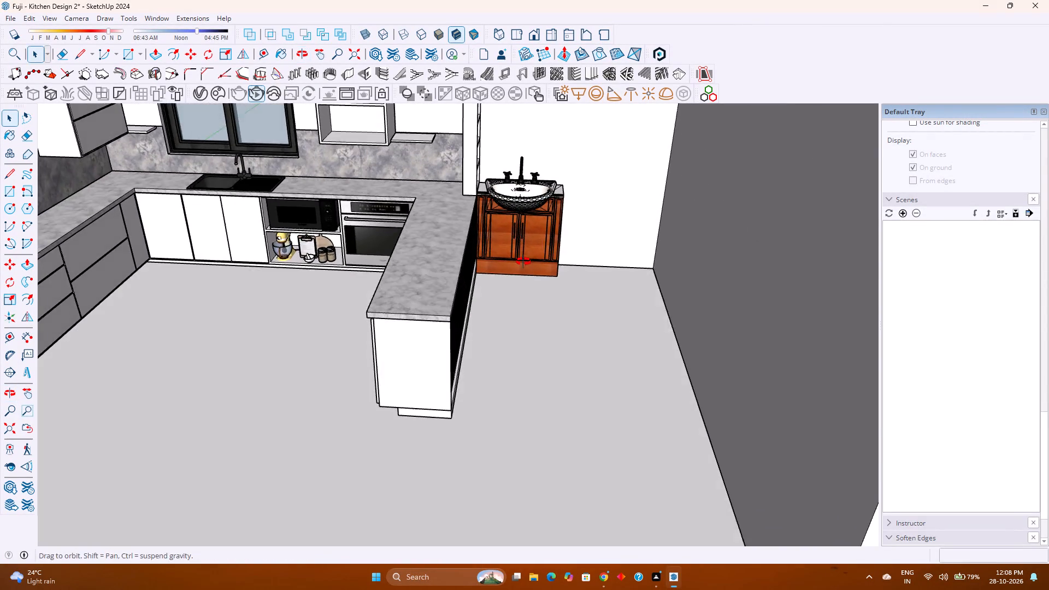
middle_drag(523, 262, 523, 261)
scroll(523, 260, down, 3)
shift+middle_drag(534, 272, 574, 363)
middle_drag(469, 377, 467, 373)
middle_click(464, 367)
middle_drag(462, 362, 427, 286)
middle_drag(425, 284, 395, 272)
middle_drag(384, 269, 390, 291)
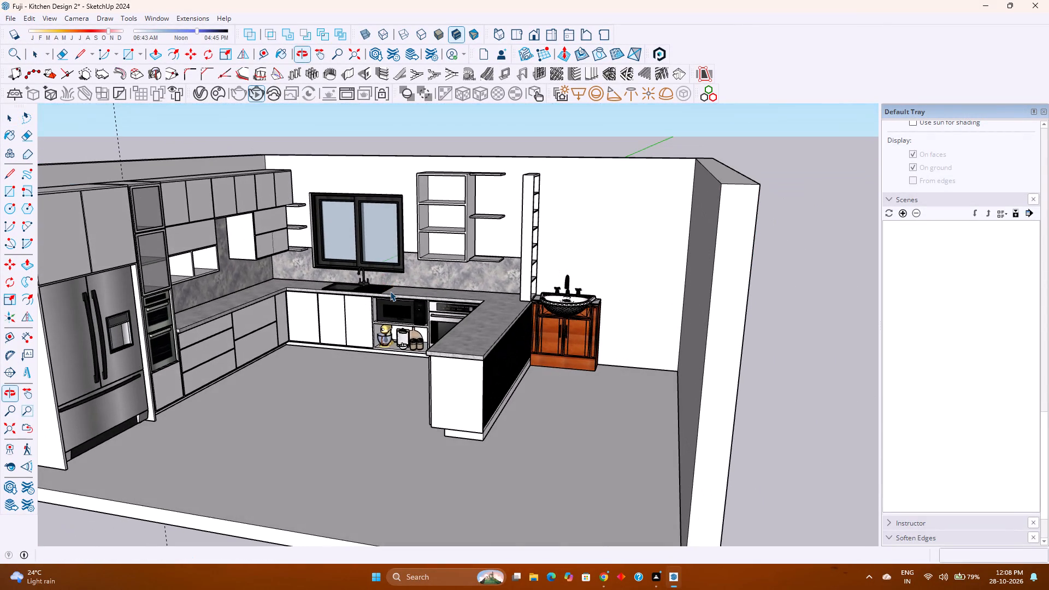
key(ctrl+s)
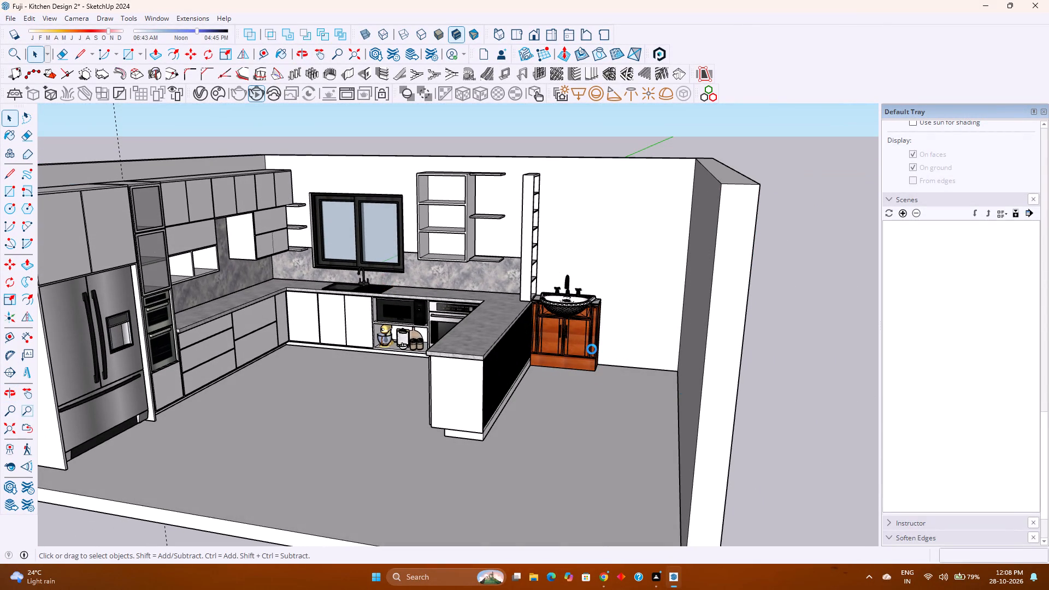
Examine the whole kitchen from several angles, including the counters, appliances, shelves and sink cabinet.
scroll(568, 336, up, 16)
key(space)
scroll(550, 343, down, 10)
scroll(475, 387, down, 6)
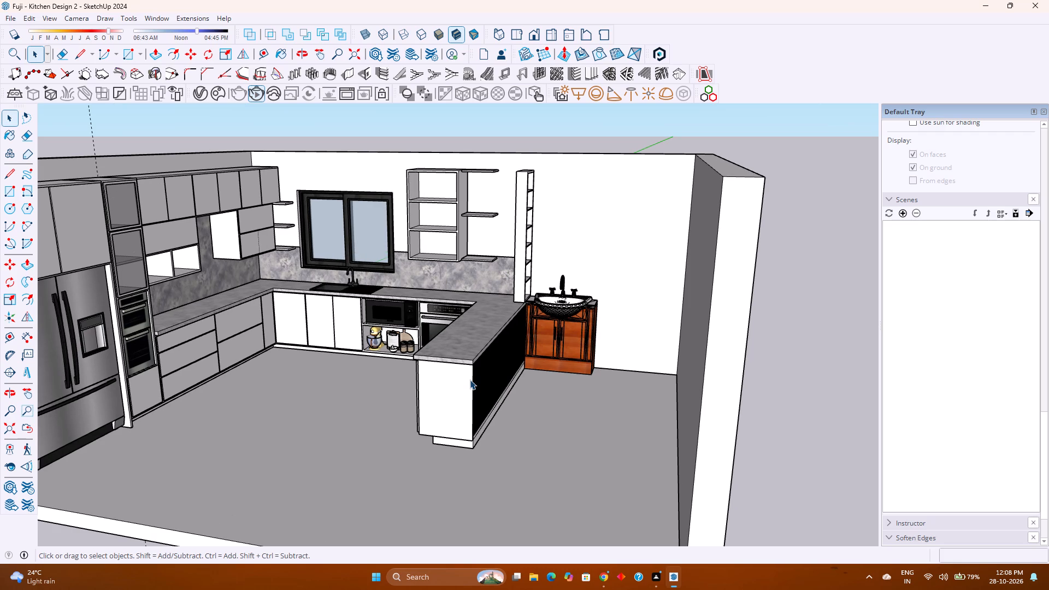
scroll(426, 329, down, 2)
shift+middle_drag(409, 305, 438, 299)
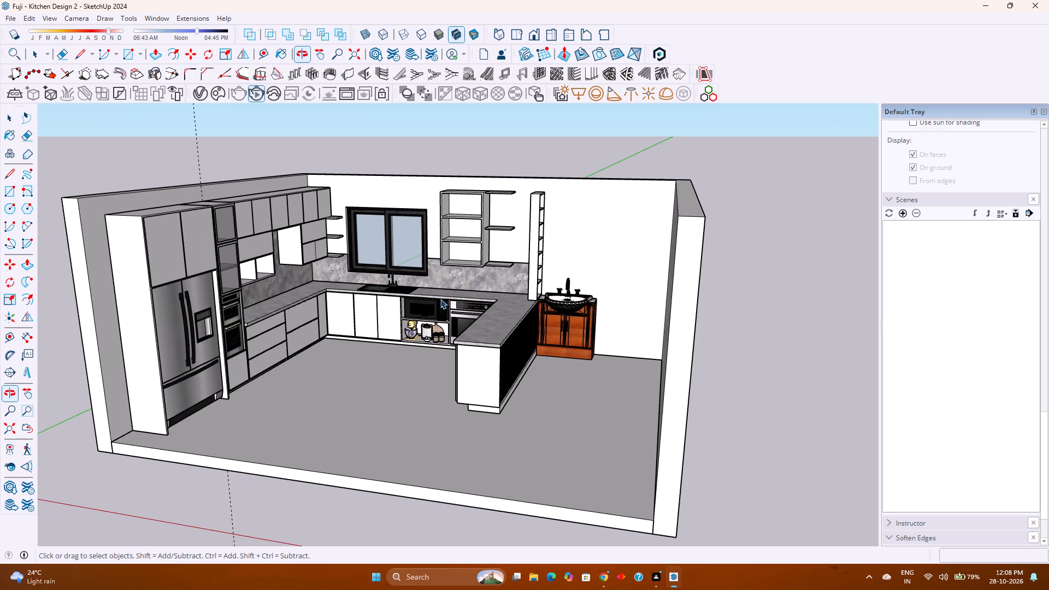
scroll(491, 321, up, 4)
middle_drag(502, 318, 523, 420)
middle_click(523, 420)
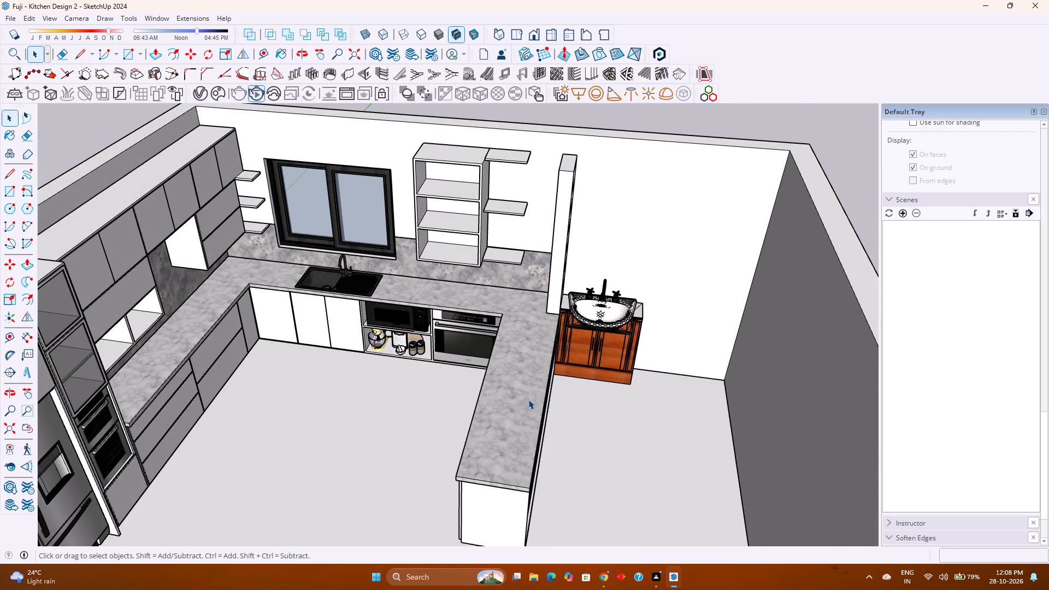
shift+middle_drag(563, 357, 575, 408)
shift+middle_click(575, 408)
middle_drag(531, 400, 550, 324)
scroll(552, 320, down, 5)
middle_drag(580, 382, 528, 347)
middle_click(528, 347)
scroll(426, 320, up, 4)
shift+middle_drag(438, 348, 420, 305)
middle_click(420, 305)
scroll(462, 287, up, 4)
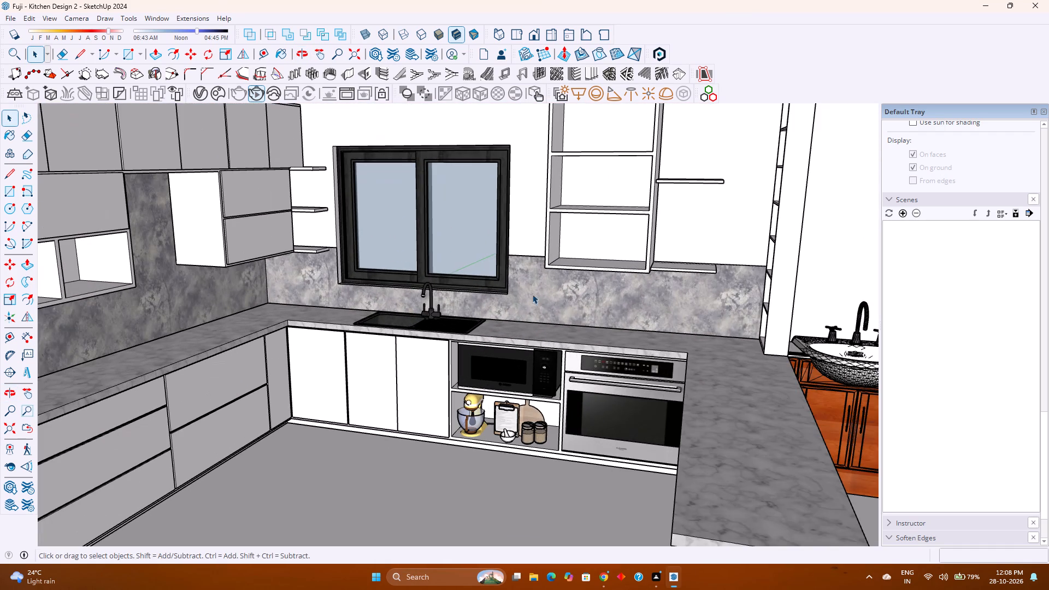
middle_drag(548, 357, 568, 373)
scroll(568, 373, up, 1)
scroll(563, 367, down, 5)
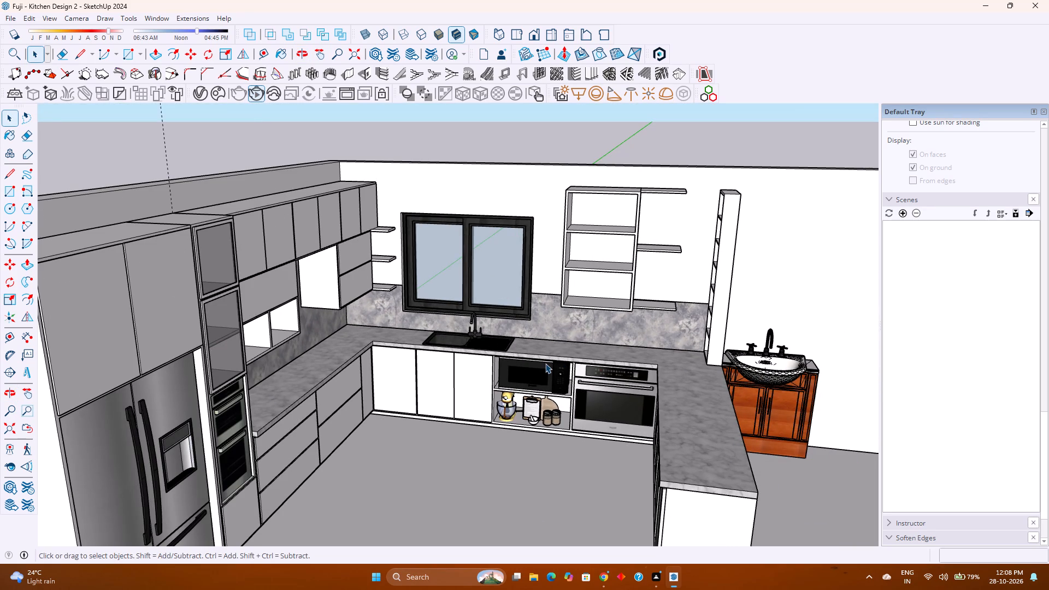
scroll(508, 355, down, 5)
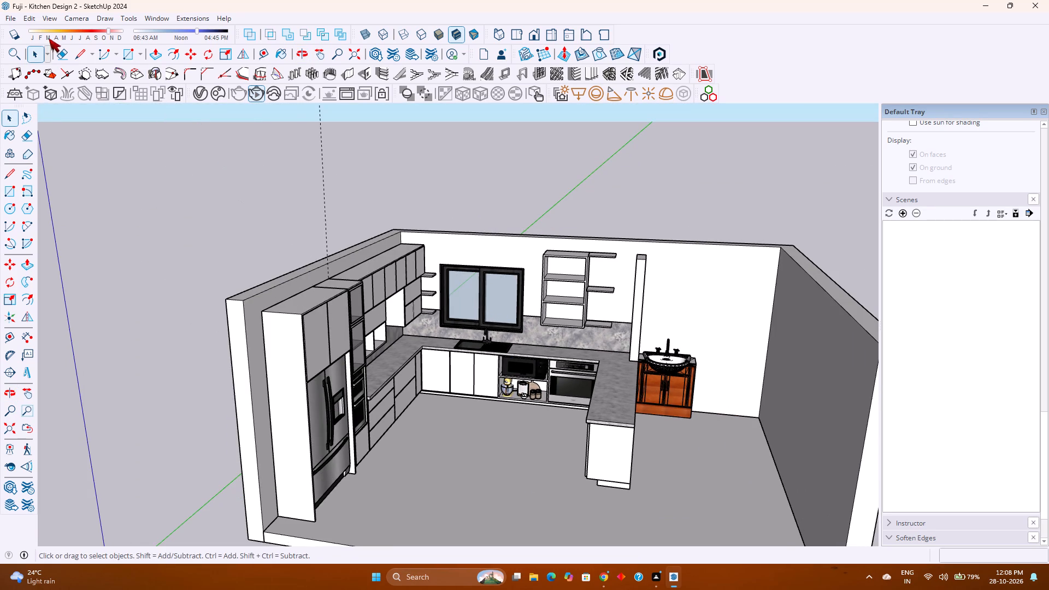
Delete all the guide lines in the model.
click(25, 18)
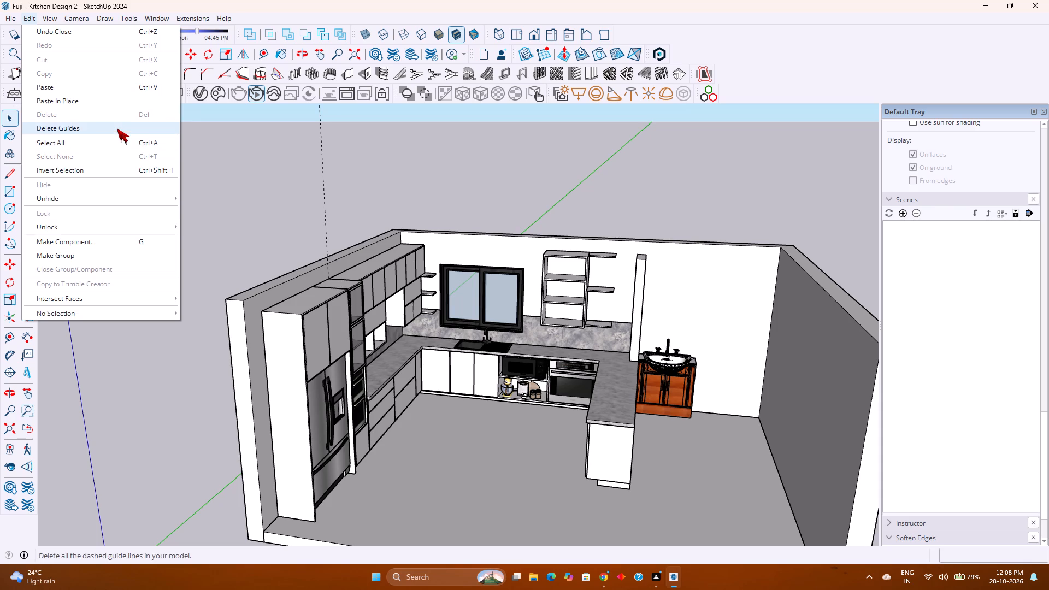
click(117, 128)
Start a V-Ray interactive render of the kitchen from a near eye-level view showing the refrigerator through to the sink cabinet.
scroll(501, 324, down, 3)
middle_drag(519, 345, 515, 335)
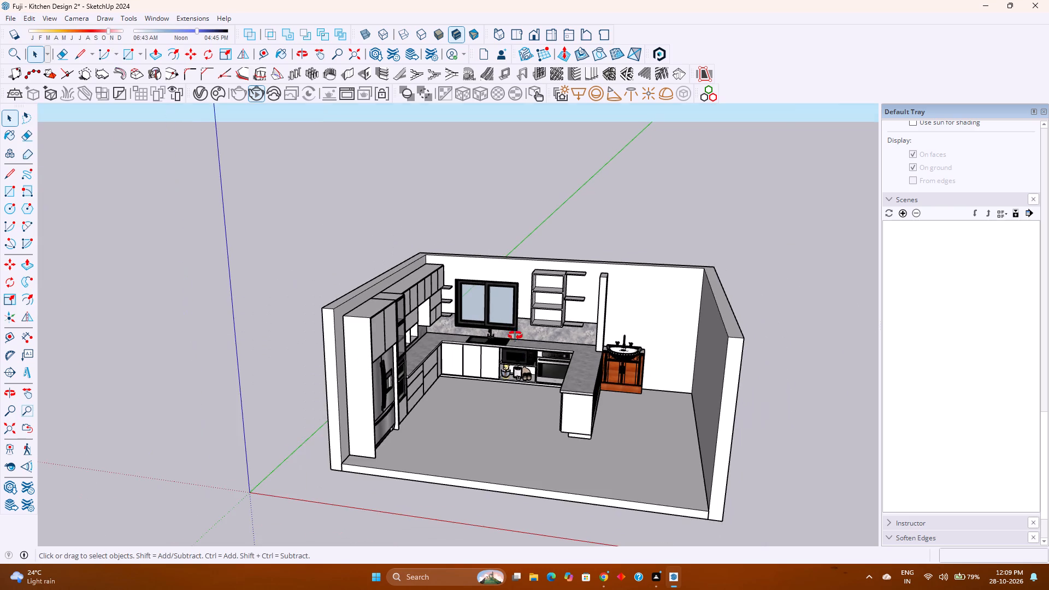
middle_drag(515, 335, 503, 305)
middle_click(503, 305)
middle_click(503, 304)
scroll(468, 418, up, 5)
middle_drag(470, 425, 472, 402)
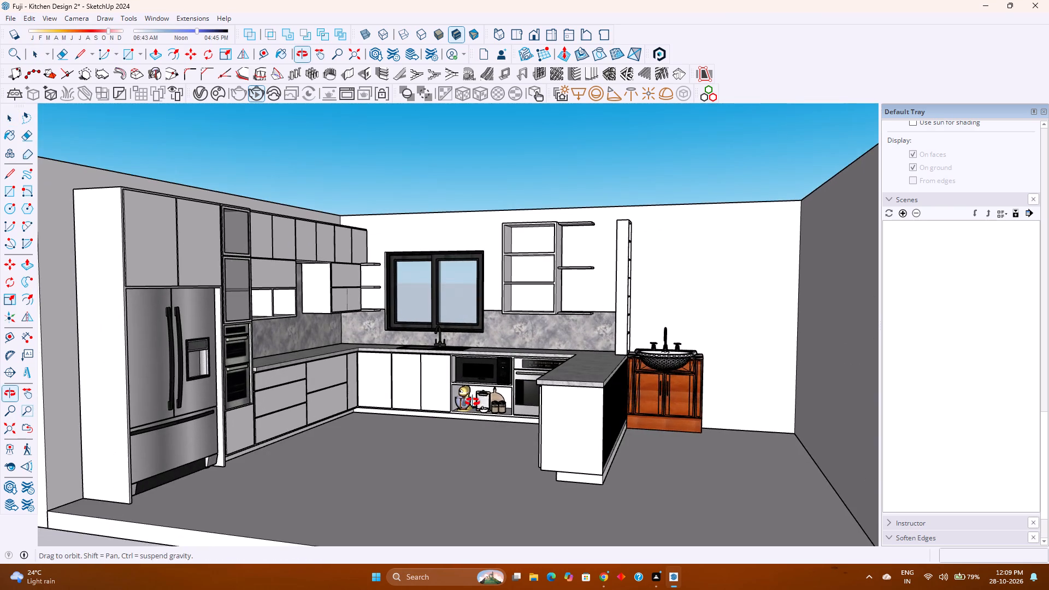
middle_click(472, 402)
middle_click(474, 402)
scroll(474, 402, up, 1)
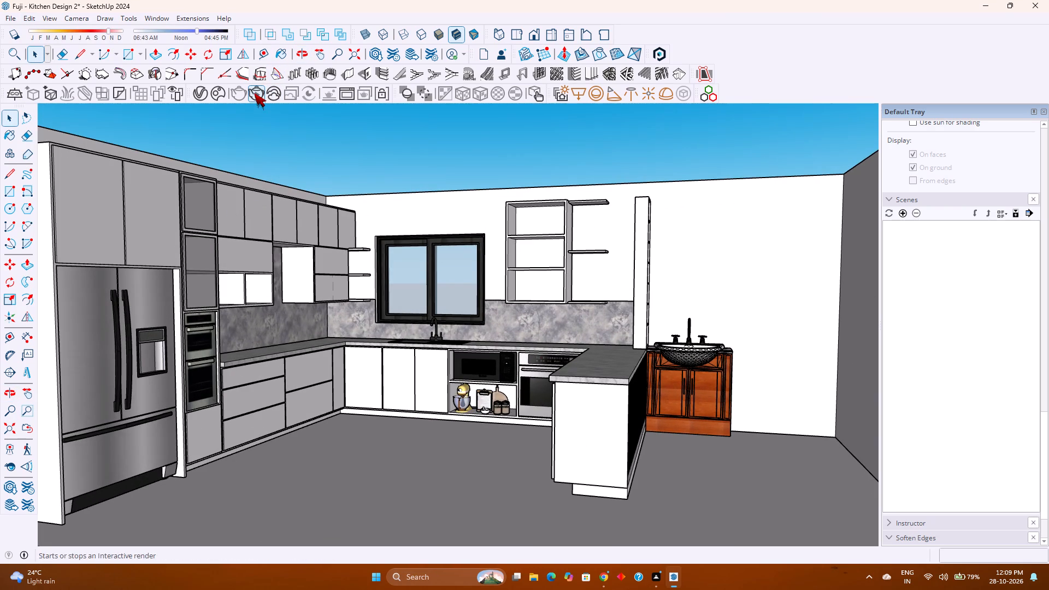
click(254, 93)
click(261, 96)
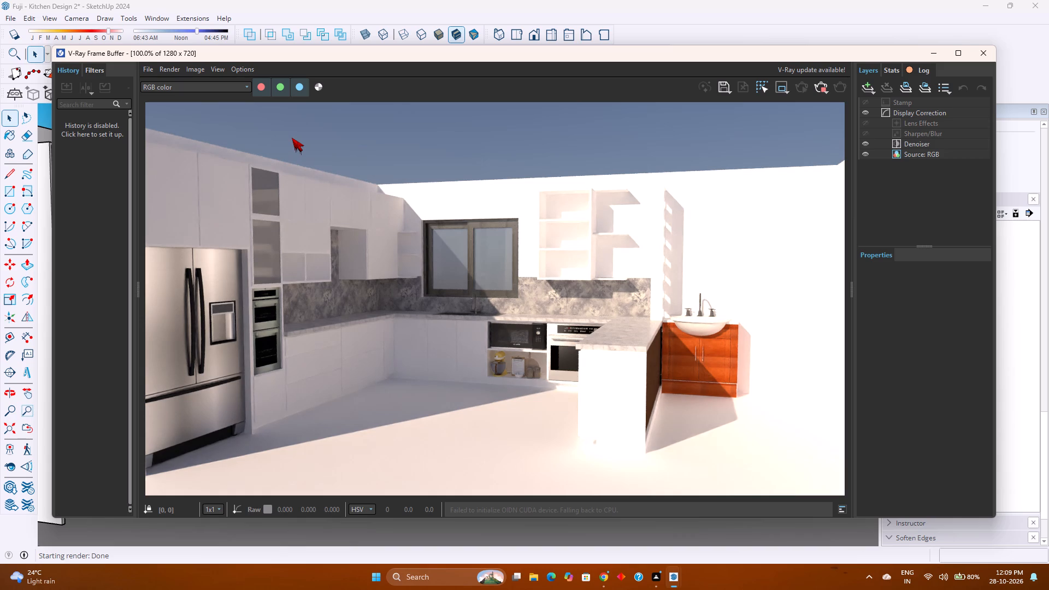
Close the V-Ray render window and return to the kitchen model.
key(Escape)
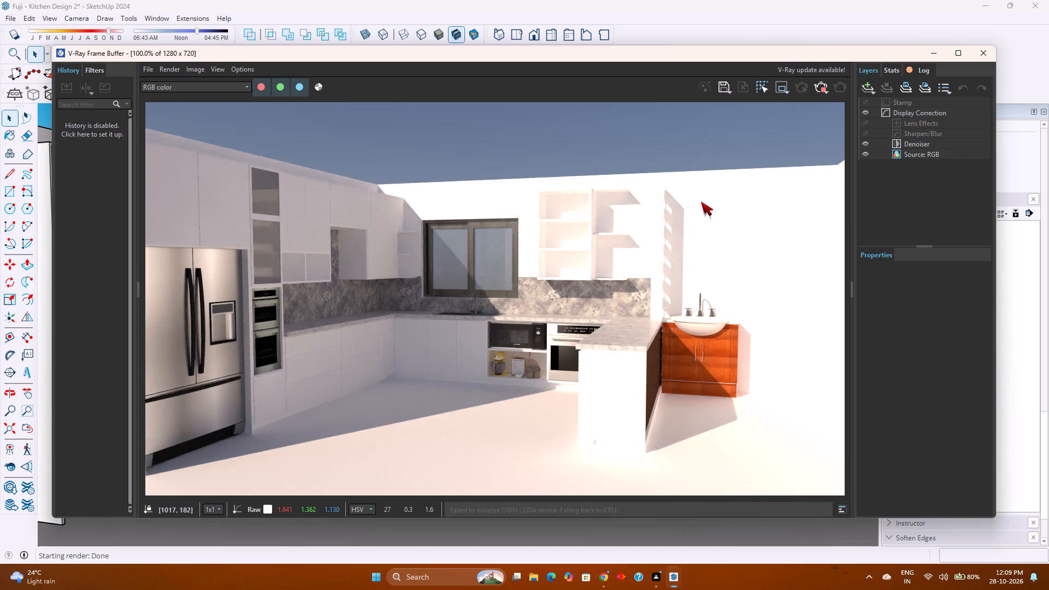
click(980, 55)
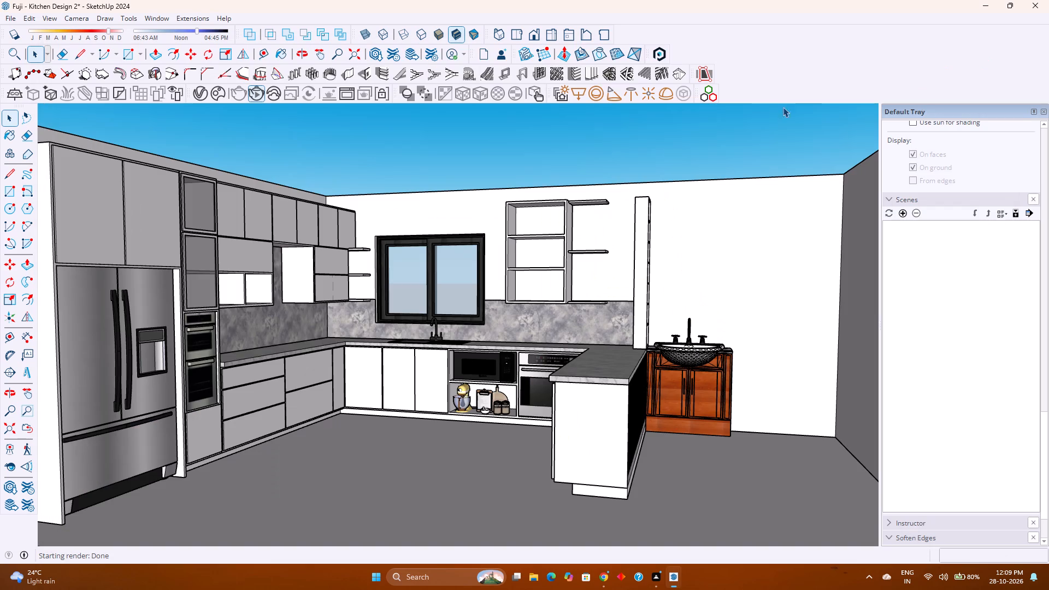
Open the wall cabinet with two open niches and paint the window-side niche's outer side and floor with the in-model Wood Veneer 01.
scroll(228, 295, up, 5)
middle_drag(267, 284, 249, 309)
double_click(256, 316)
scroll(256, 316, up, 4)
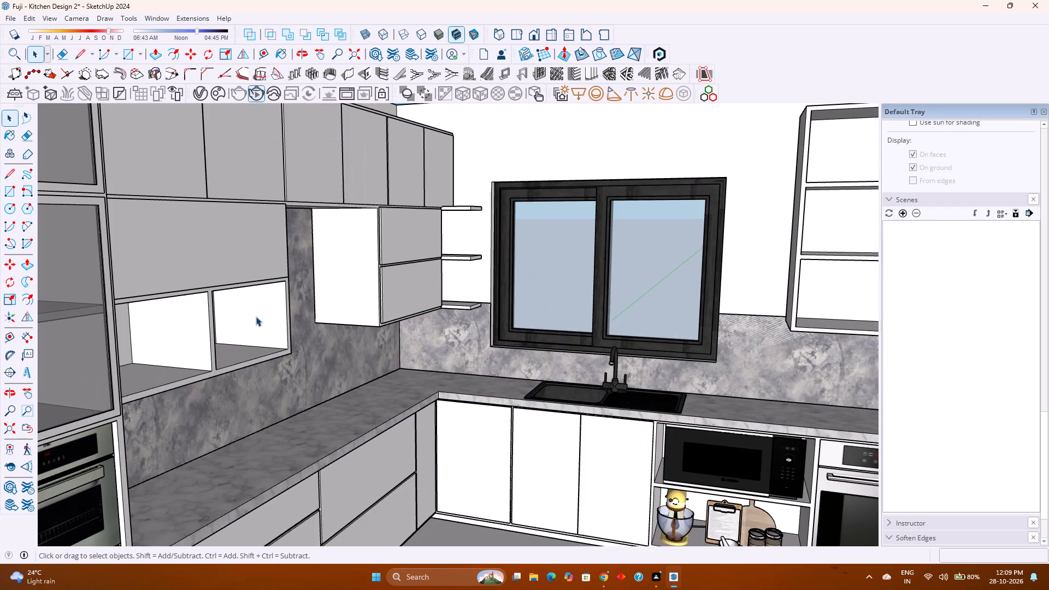
double_click(256, 316)
triple_click(256, 316)
triple_click(256, 316)
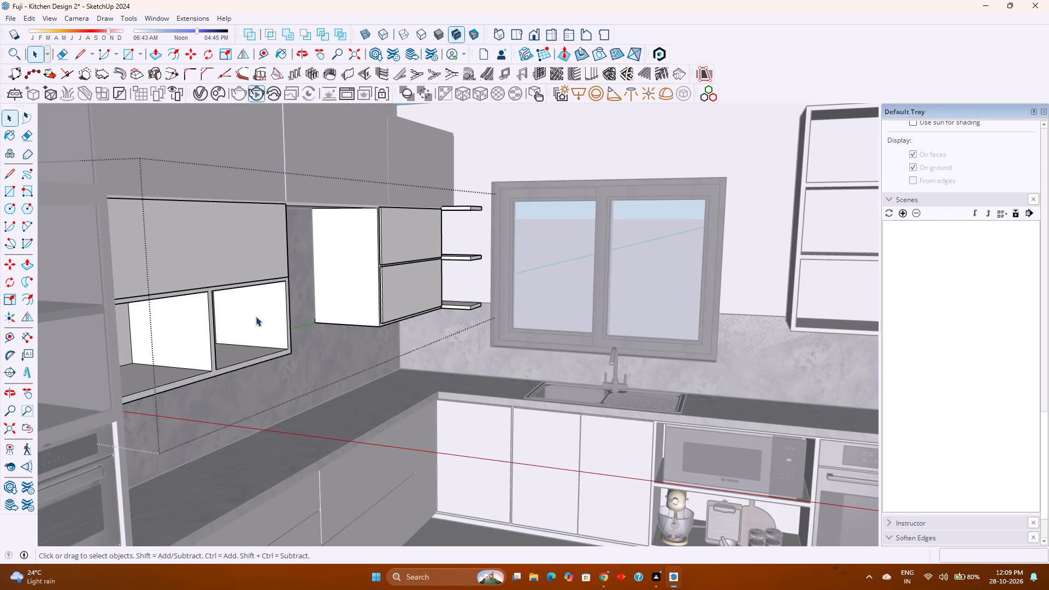
click(256, 316)
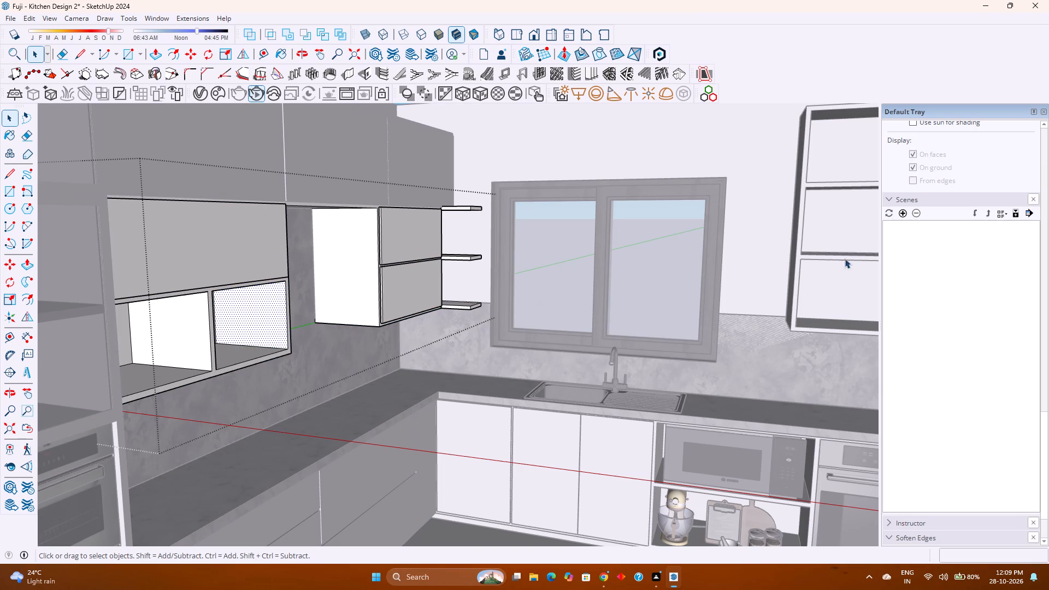
scroll(962, 237, up, 4)
scroll(1043, 203, up, 9)
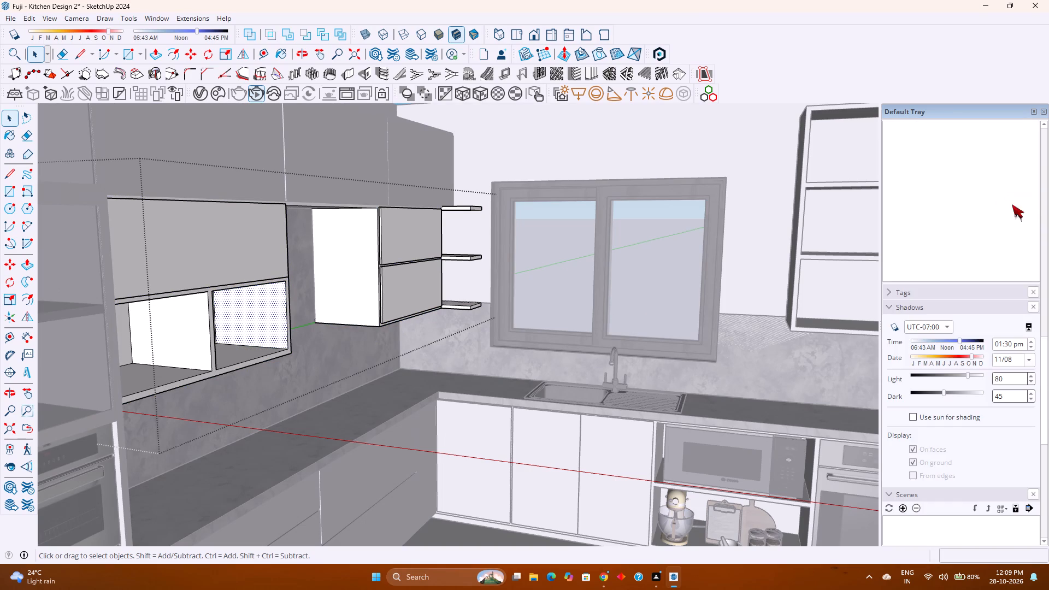
scroll(994, 197, up, 4)
scroll(1048, 205, up, 7)
drag(1046, 196, 1044, 144)
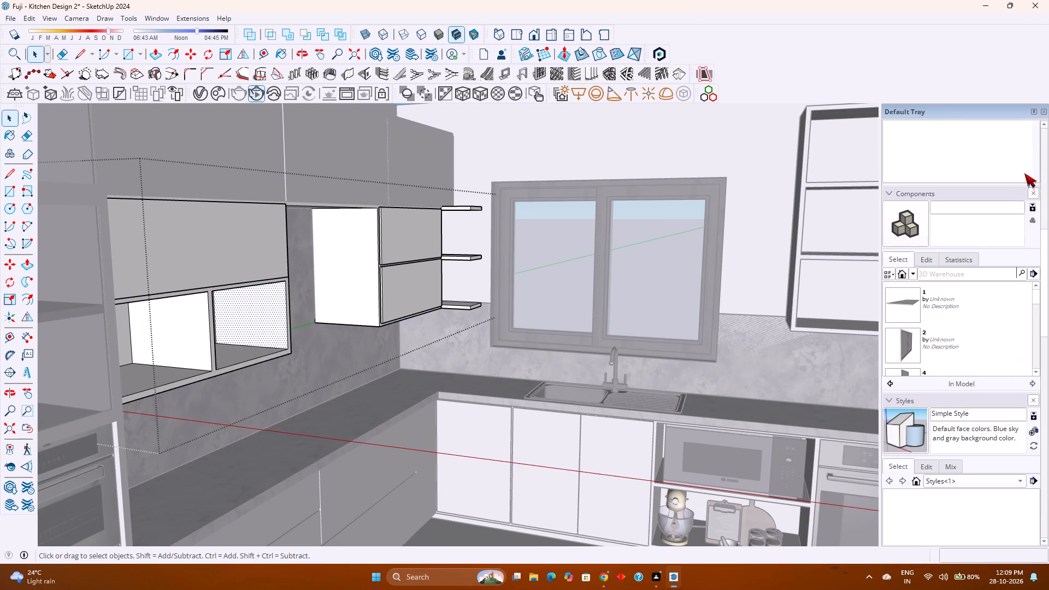
drag(1045, 188, 1048, 157)
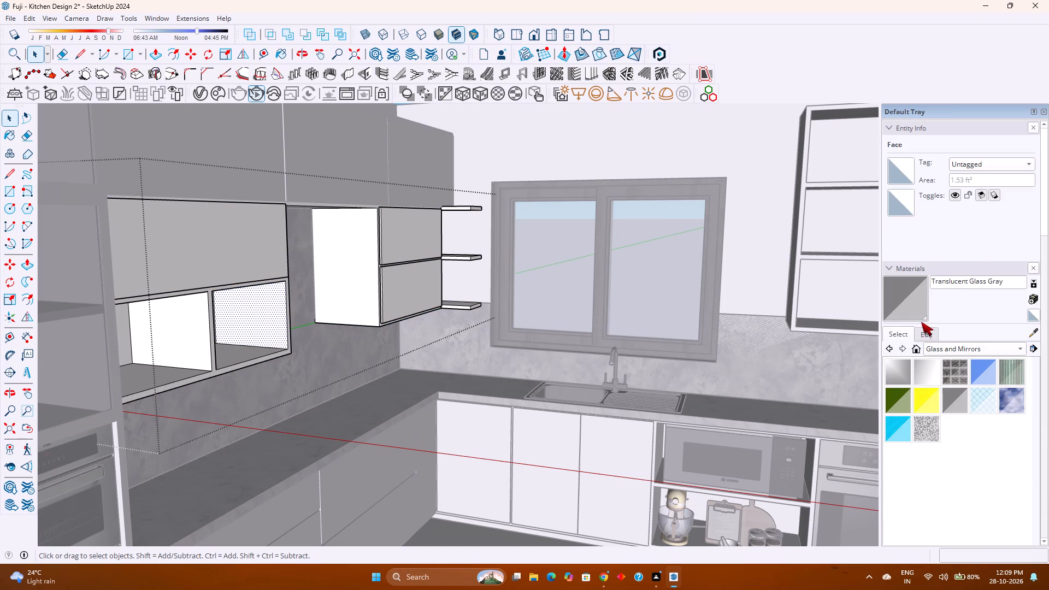
click(947, 350)
click(912, 499)
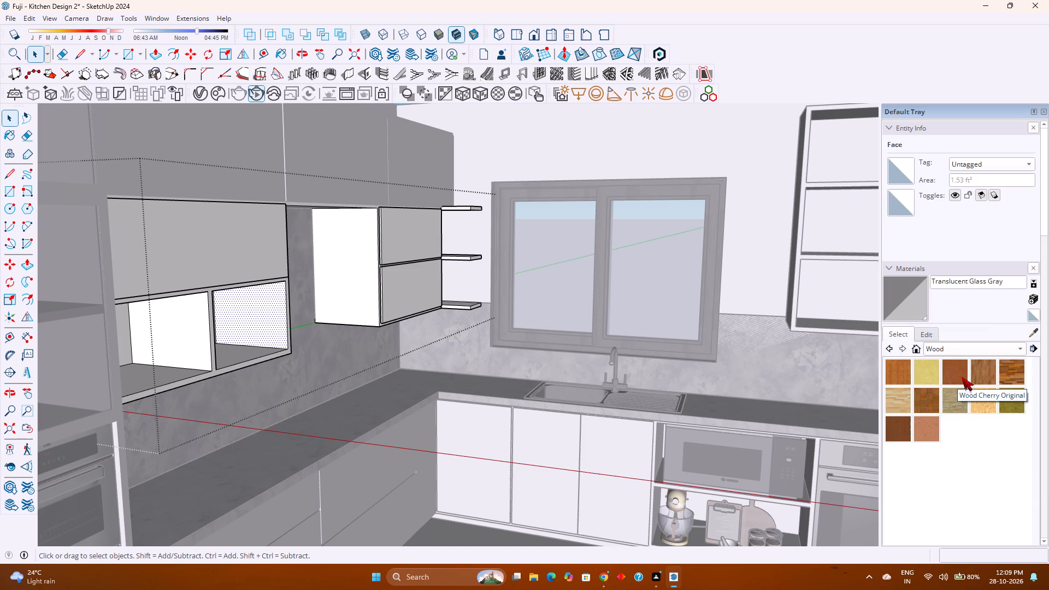
click(951, 350)
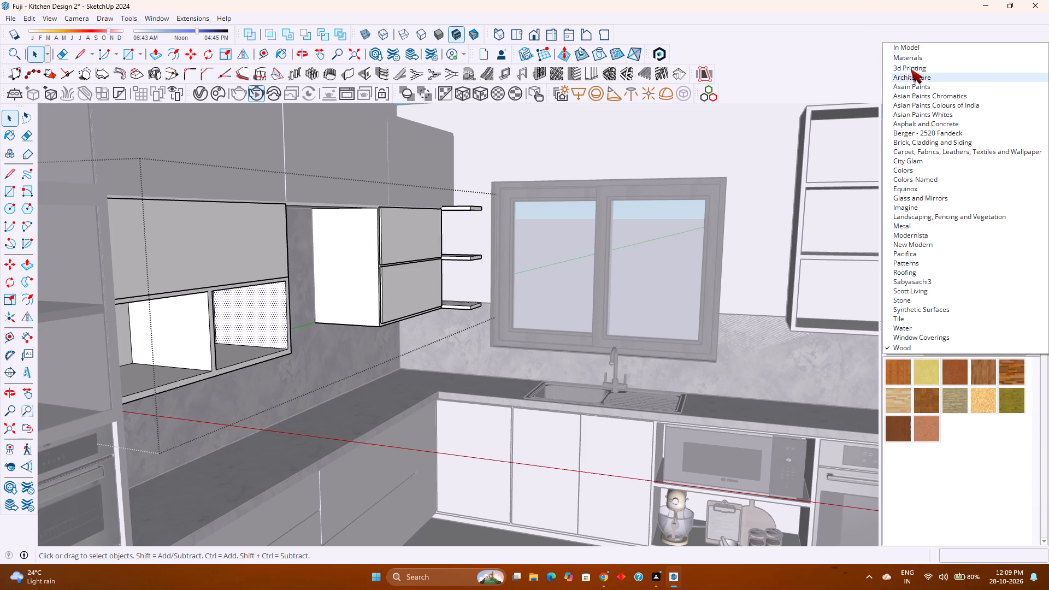
click(914, 48)
scroll(948, 436, down, 9)
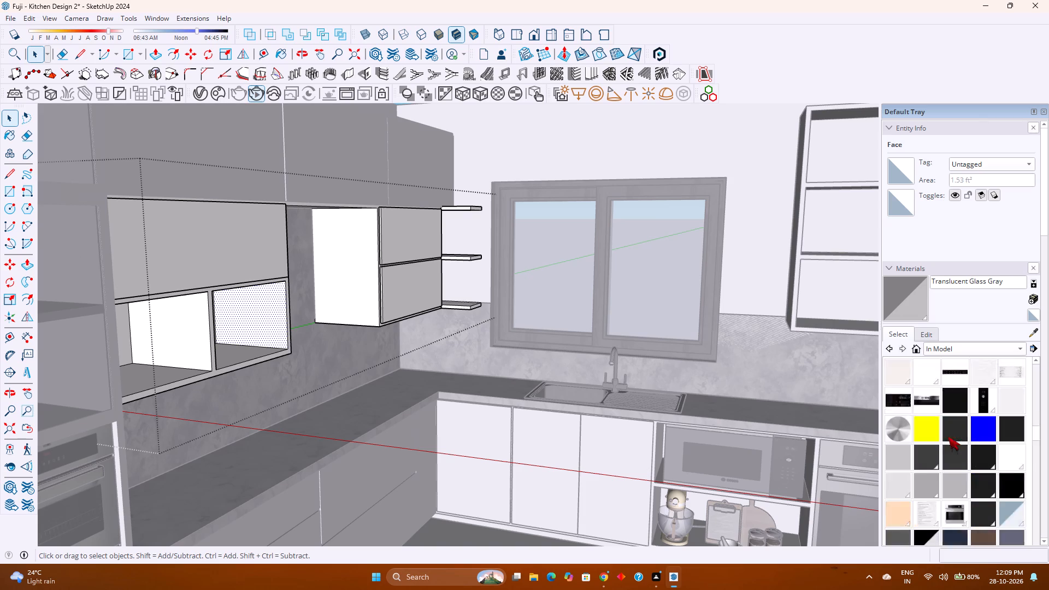
scroll(948, 436, down, 12)
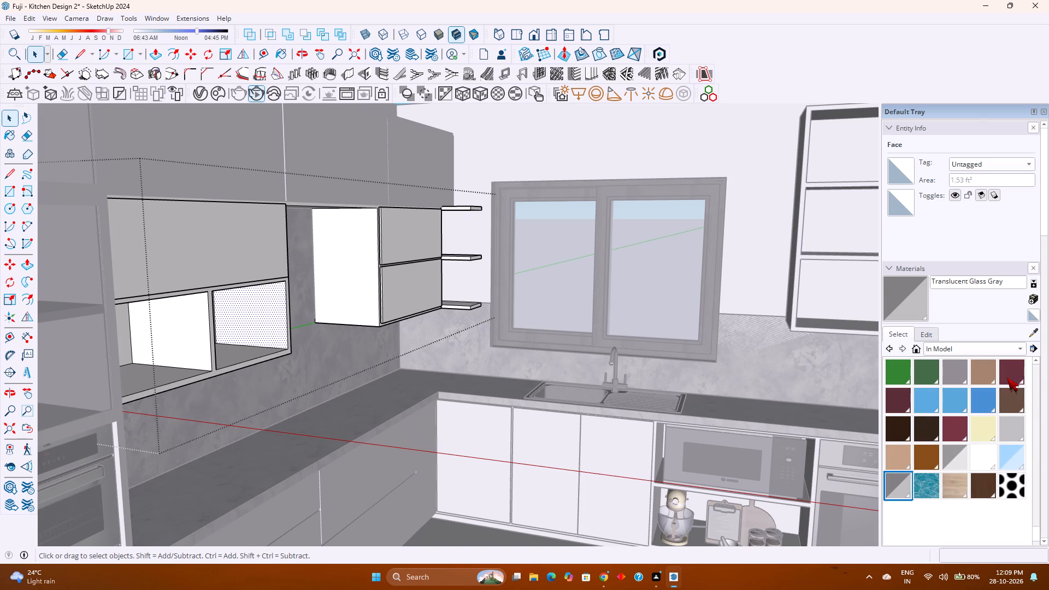
click(1010, 374)
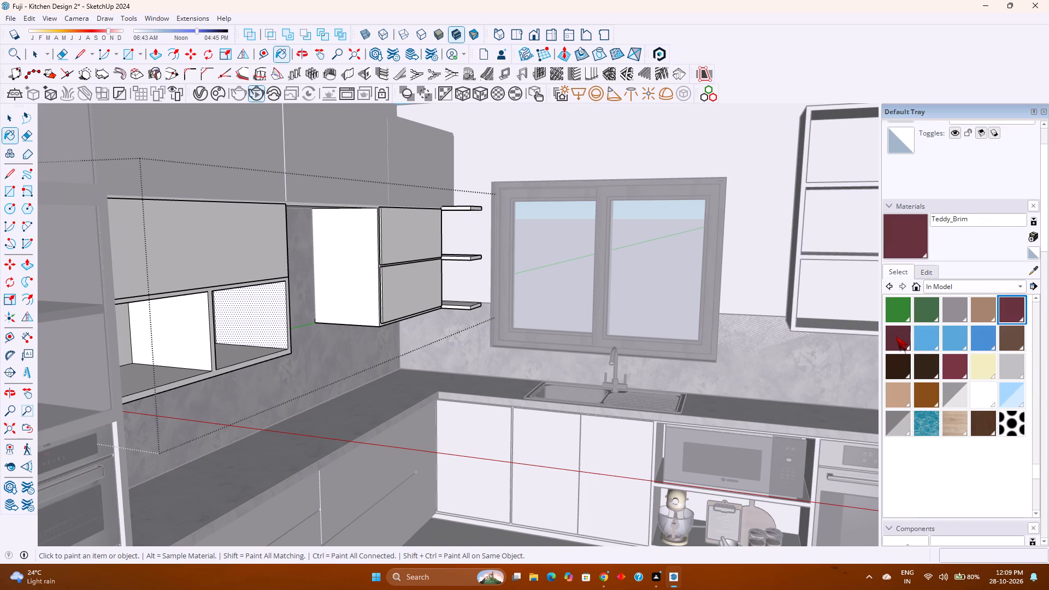
click(896, 337)
click(958, 367)
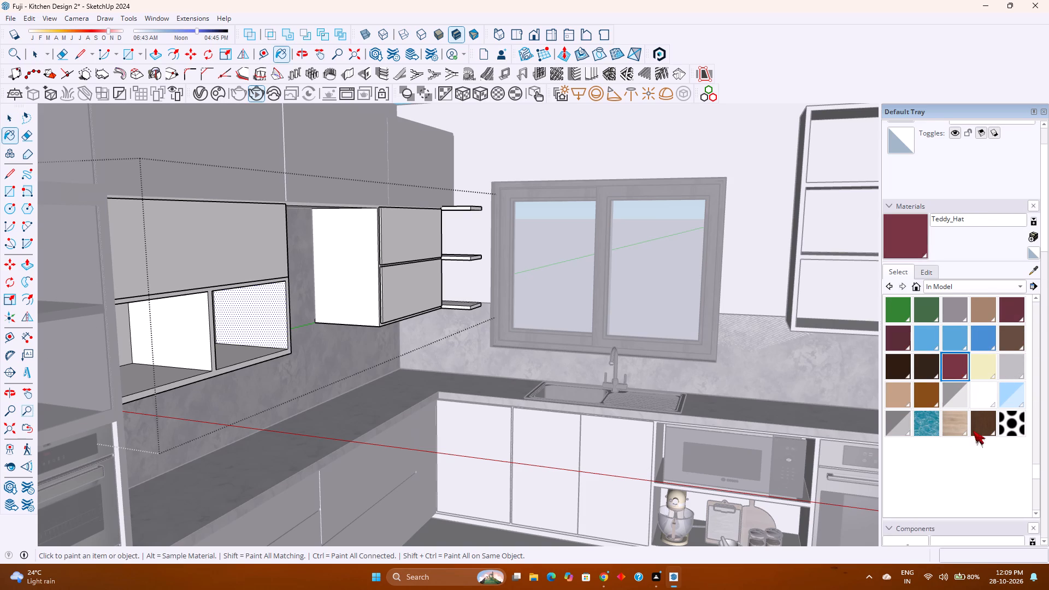
click(981, 429)
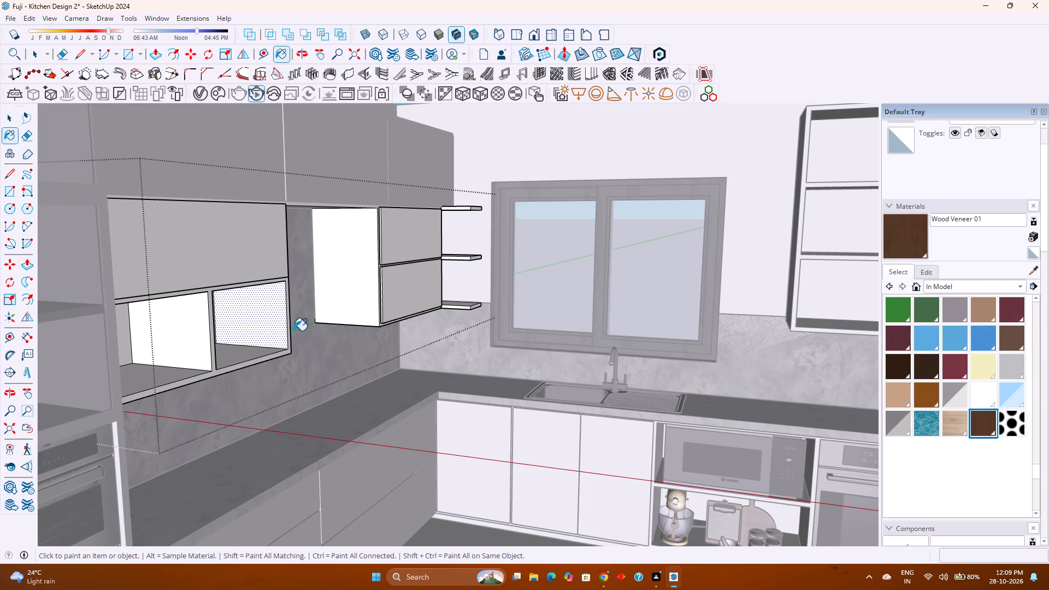
click(274, 327)
click(250, 355)
Paint the back panel and divider side of the same niche with Wood Veneer 01.
scroll(233, 353, up, 1)
middle_drag(233, 353, 136, 379)
middle_click(136, 379)
shift+middle_drag(207, 361, 416, 396)
scroll(365, 402, up, 4)
click(307, 388)
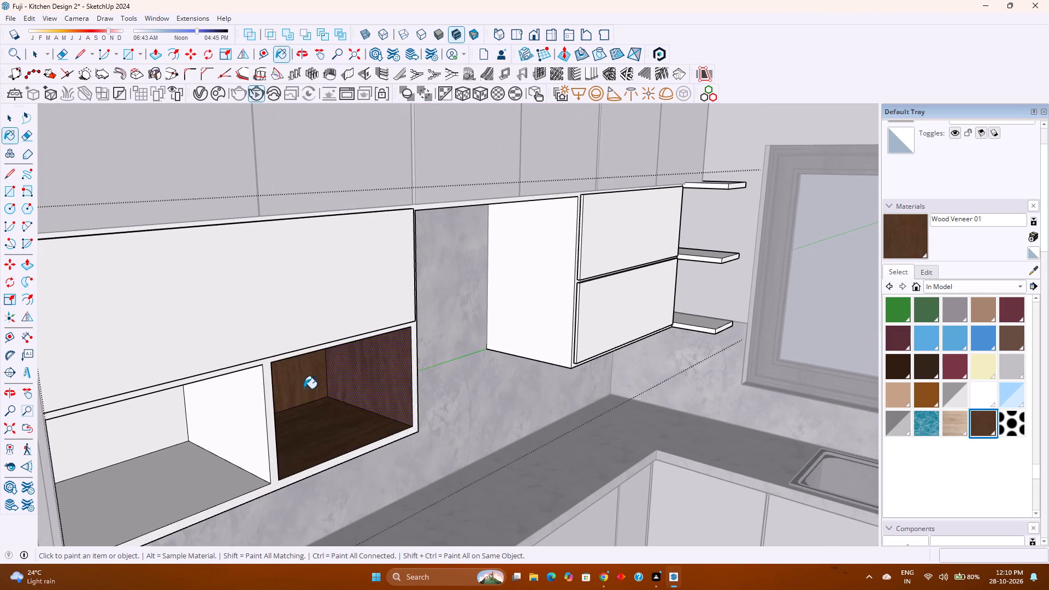
shift+middle_drag(296, 395, 360, 363)
shift+middle_click(360, 363)
middle_drag(380, 385, 318, 368)
middle_drag(316, 368, 290, 361)
middle_click(286, 359)
middle_drag(232, 344, 184, 335)
middle_click(179, 335)
scroll(318, 363, up, 3)
middle_drag(318, 363, 273, 362)
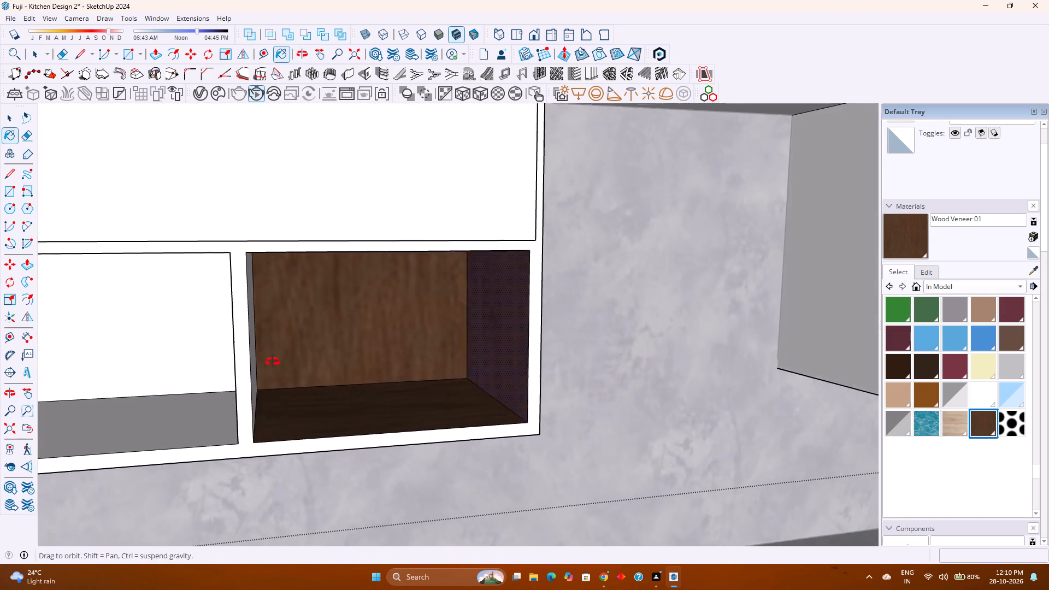
middle_drag(273, 362, 229, 372)
click(233, 361)
Paint the back, both sides and floor of the niche beside the oven tower with Wood Veneer 01 and close the cabinet group.
shift+scroll(232, 361, up, 1)
shift+middle_drag(232, 361, 498, 356)
click(405, 347)
click(207, 345)
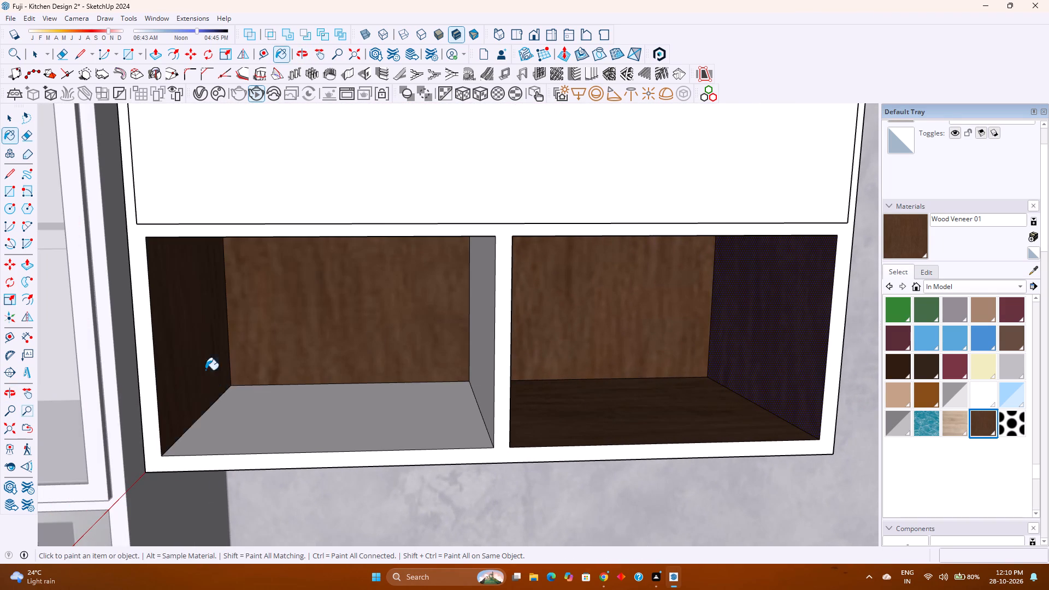
click(255, 449)
middle_drag(394, 412, 497, 396)
middle_click(498, 396)
click(509, 365)
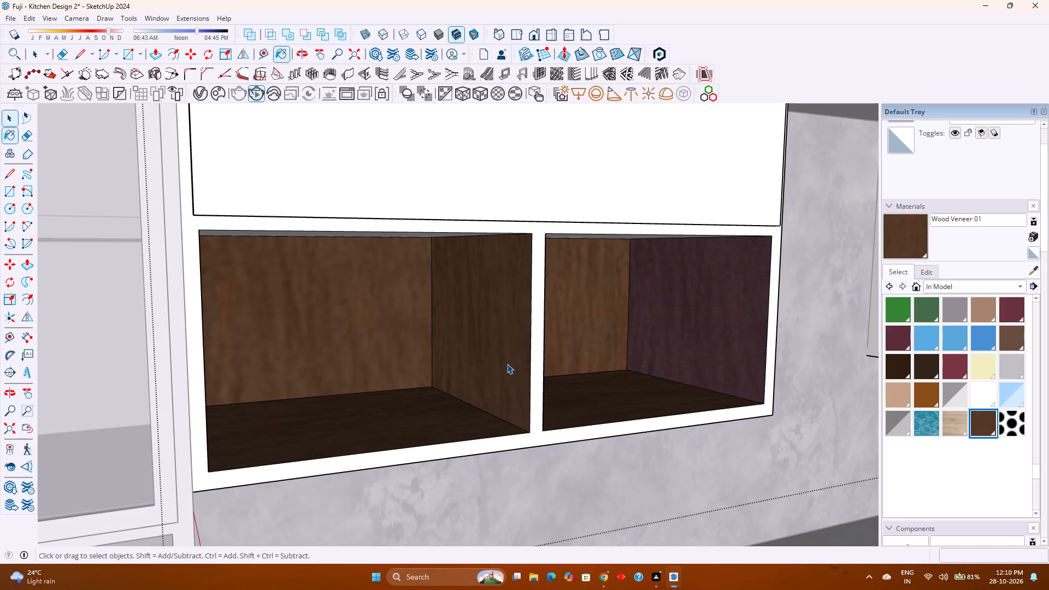
key(space)
scroll(503, 364, down, 8)
shift+middle_drag(641, 391, 652, 400)
scroll(251, 291, up, 2)
scroll(372, 299, down, 2)
key(Escape)
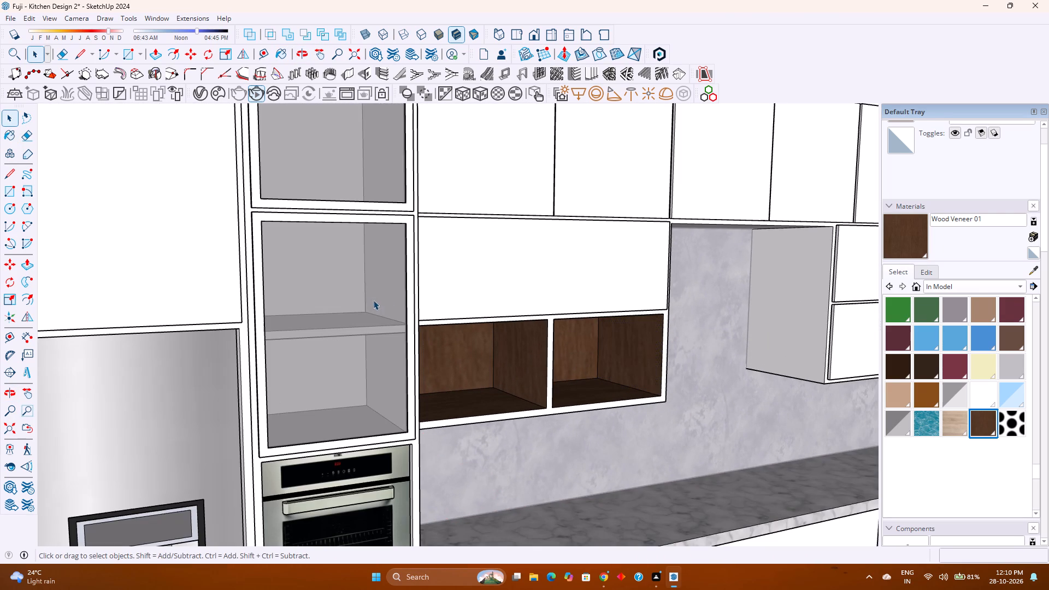
Paint the frames of both glazed doors above the ovens in the tall cabinet with Wood Veneer 01.
click(413, 294)
scroll(411, 294, up, 2)
double_click(411, 294)
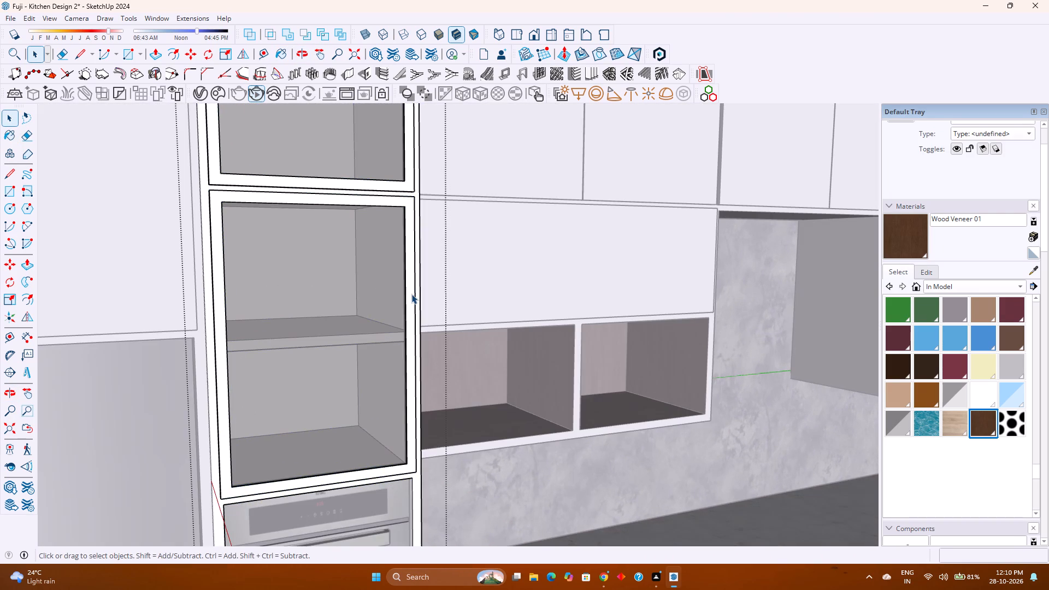
click(411, 294)
shift+middle_drag(411, 294, 441, 426)
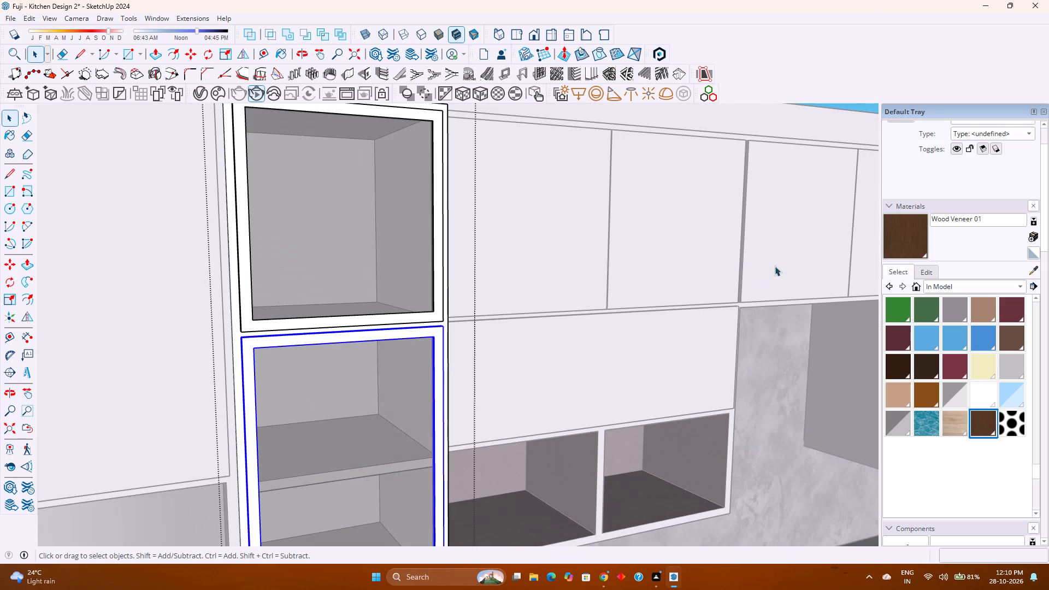
click(916, 233)
click(438, 343)
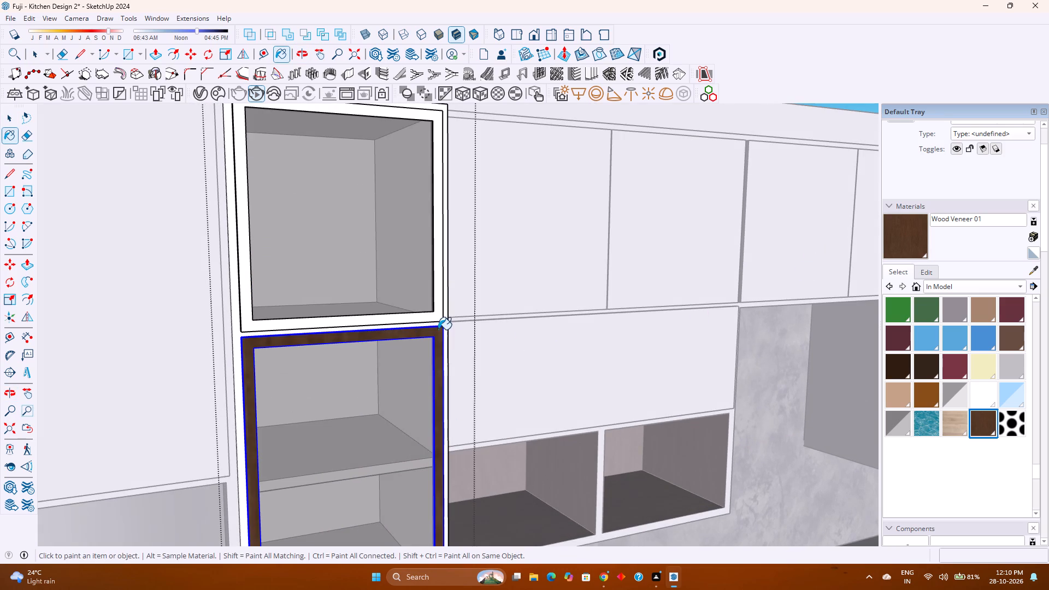
click(436, 309)
scroll(436, 309, down, 4)
key(space)
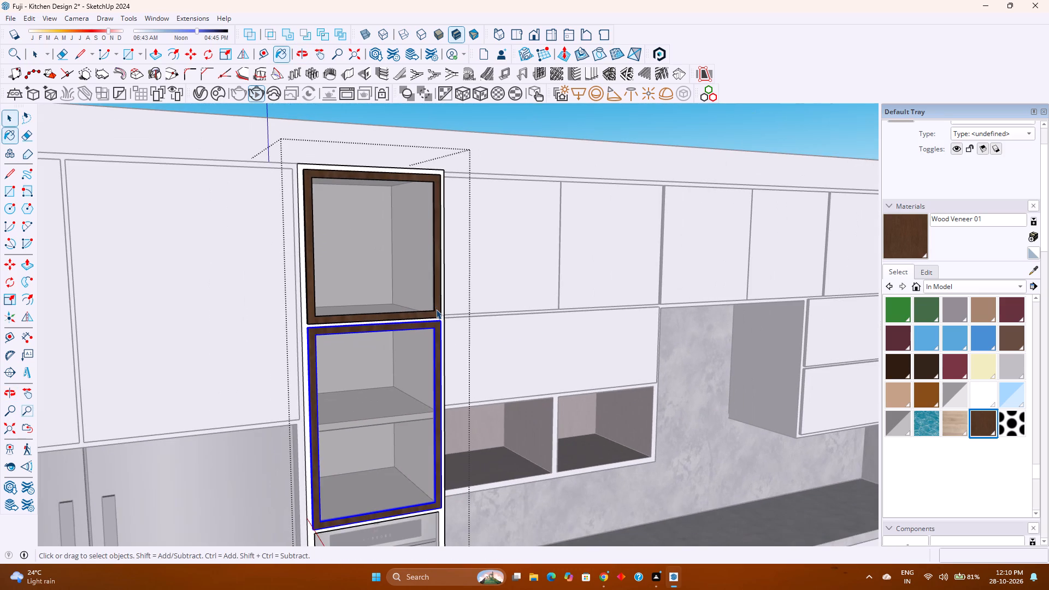
key(Escape)
Hide both glazed doors of the tall oven cabinet from inside its group to expose the shelves.
scroll(436, 309, down, 3)
shift+middle_drag(448, 385, 443, 351)
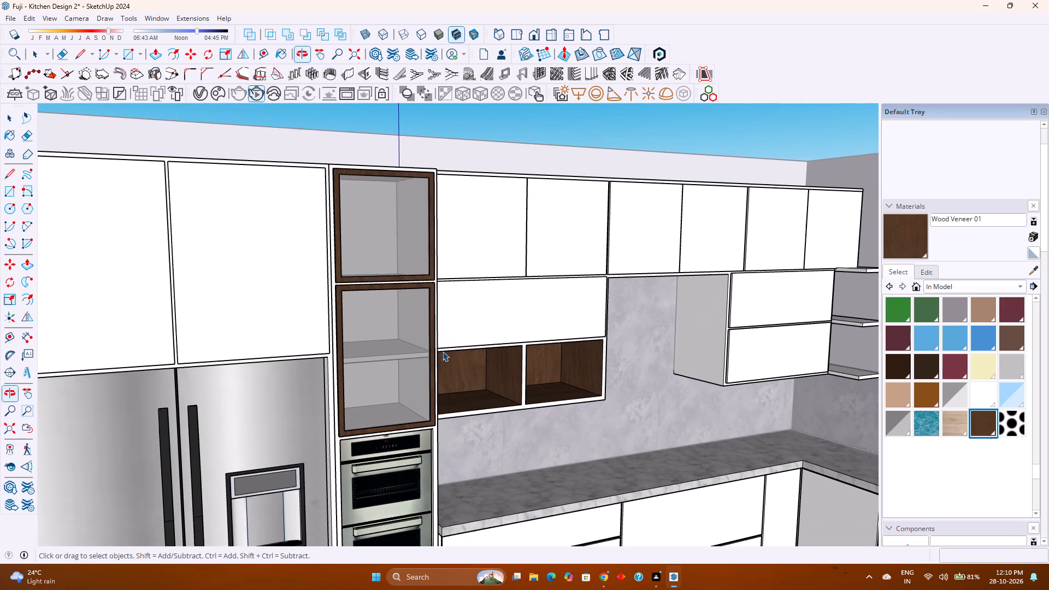
scroll(425, 311, up, 6)
click(438, 295)
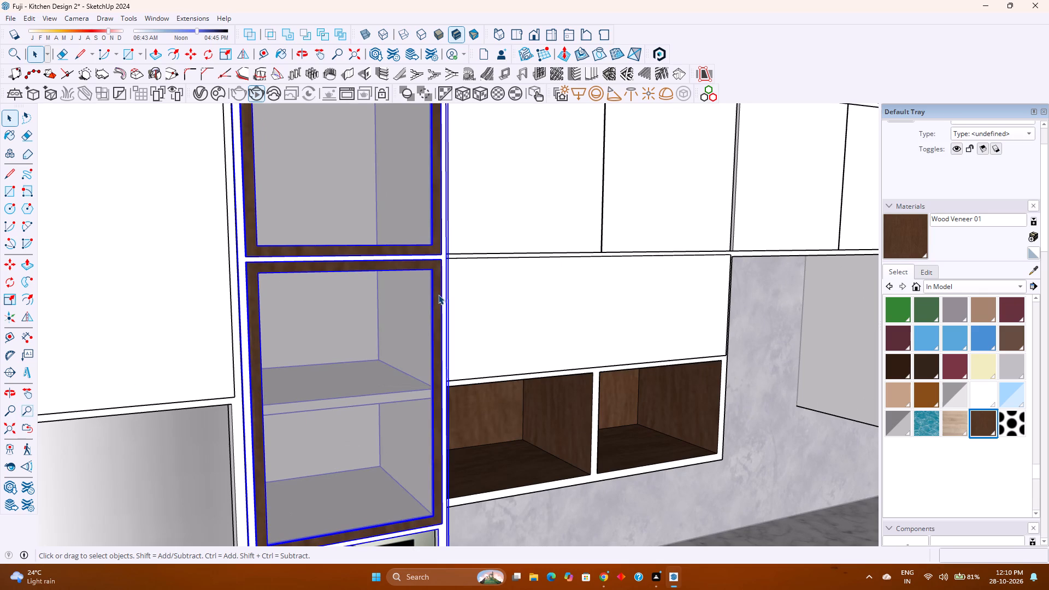
triple_click(438, 294)
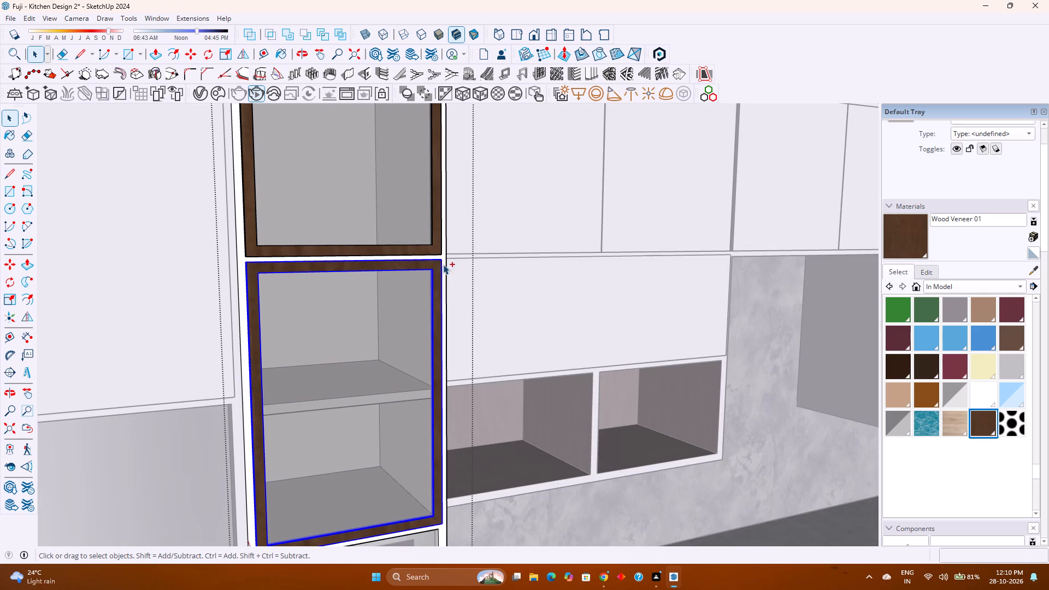
ctrl+click(436, 246)
right_click(436, 246)
click(464, 278)
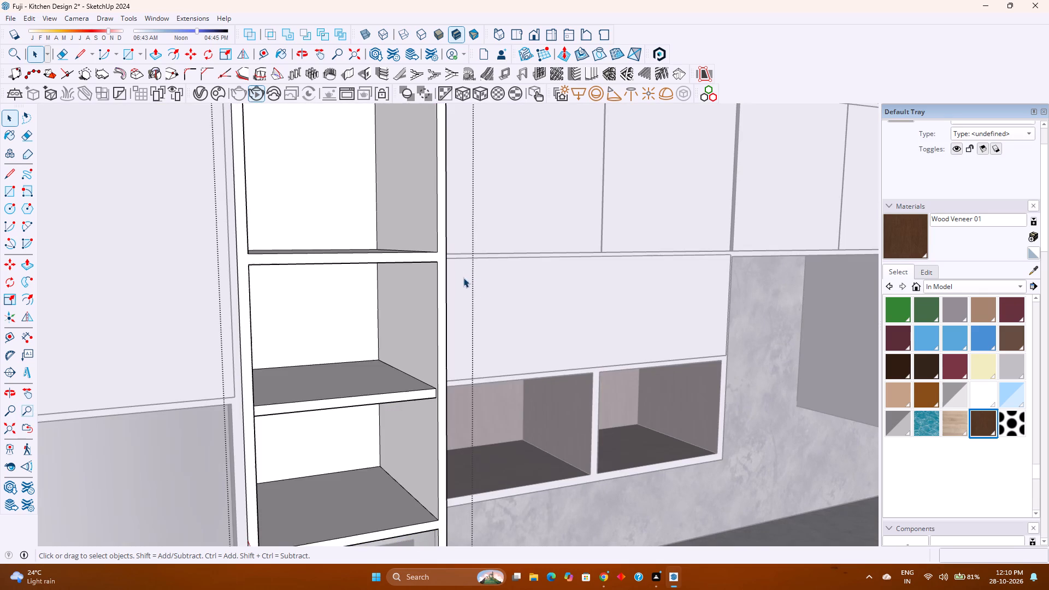
Paint the inner sides nearest the open niches and the middle shelf of the tall oven cabinet with Wood Cherry Original.
middle_drag(482, 311, 512, 334)
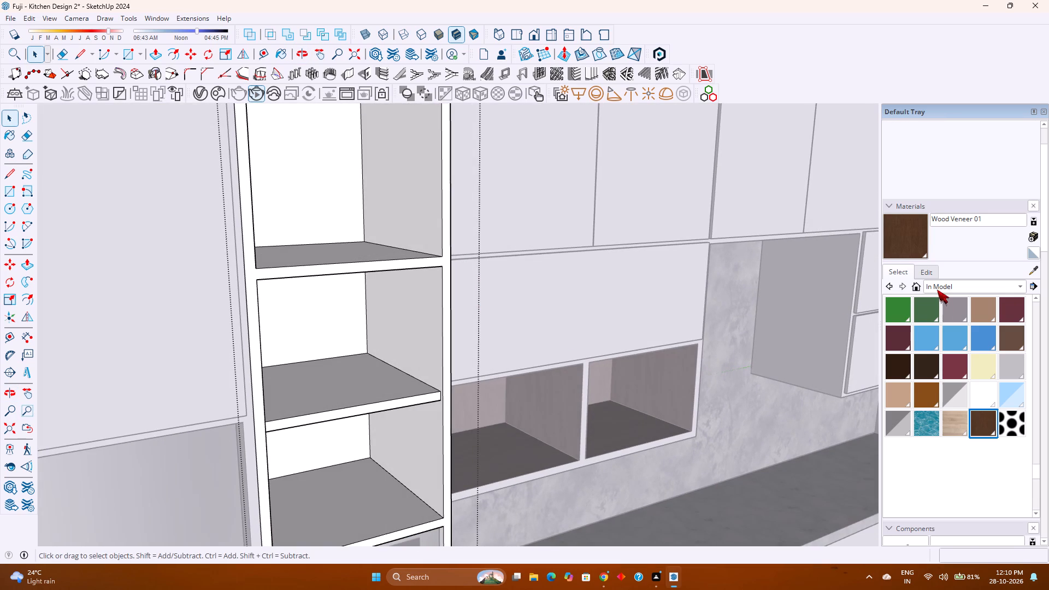
click(937, 290)
click(925, 582)
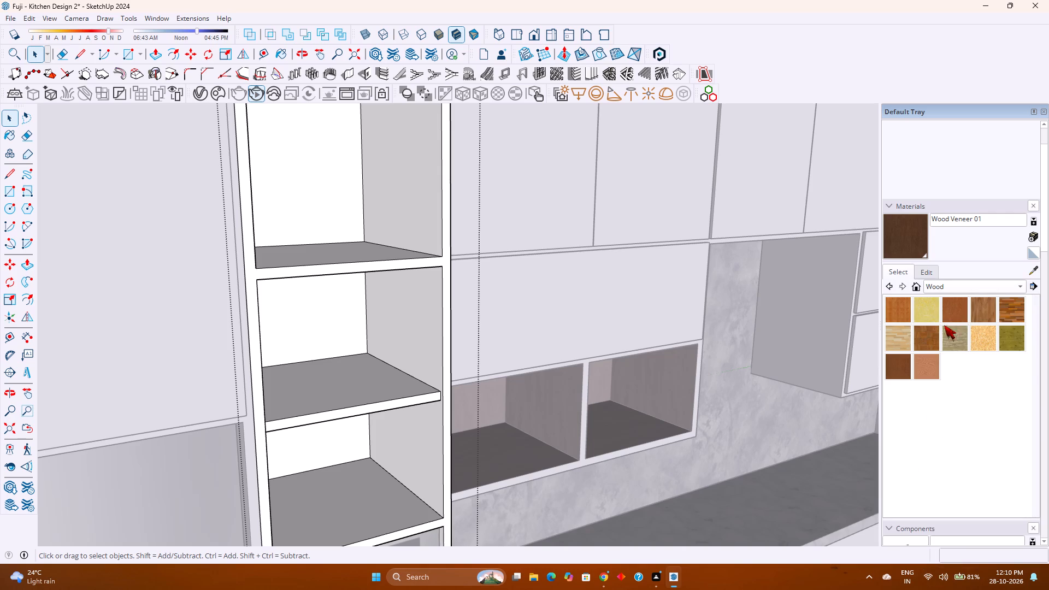
click(963, 307)
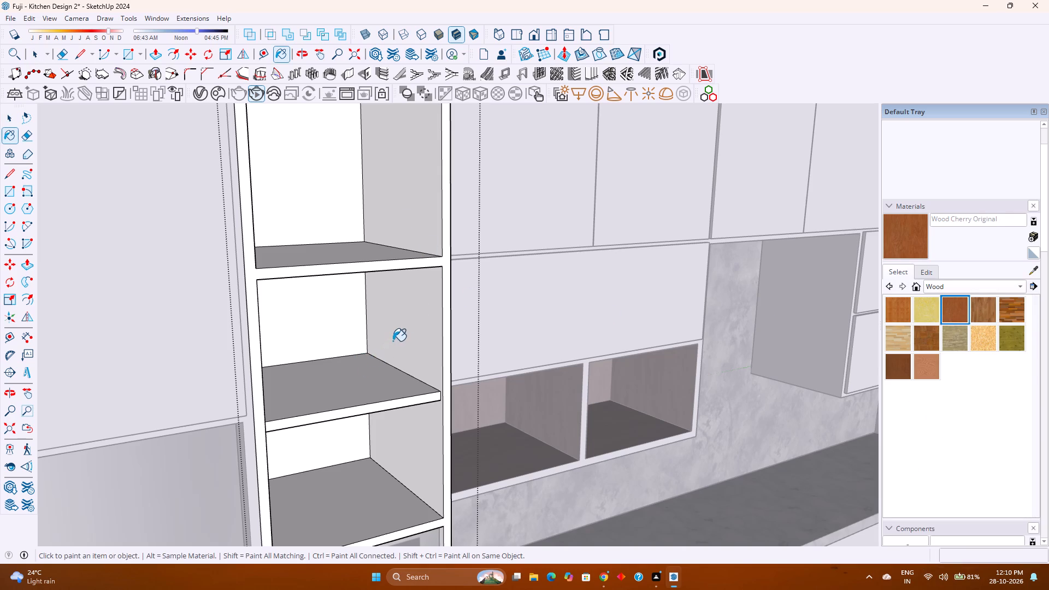
key(space)
key(ctrl+z)
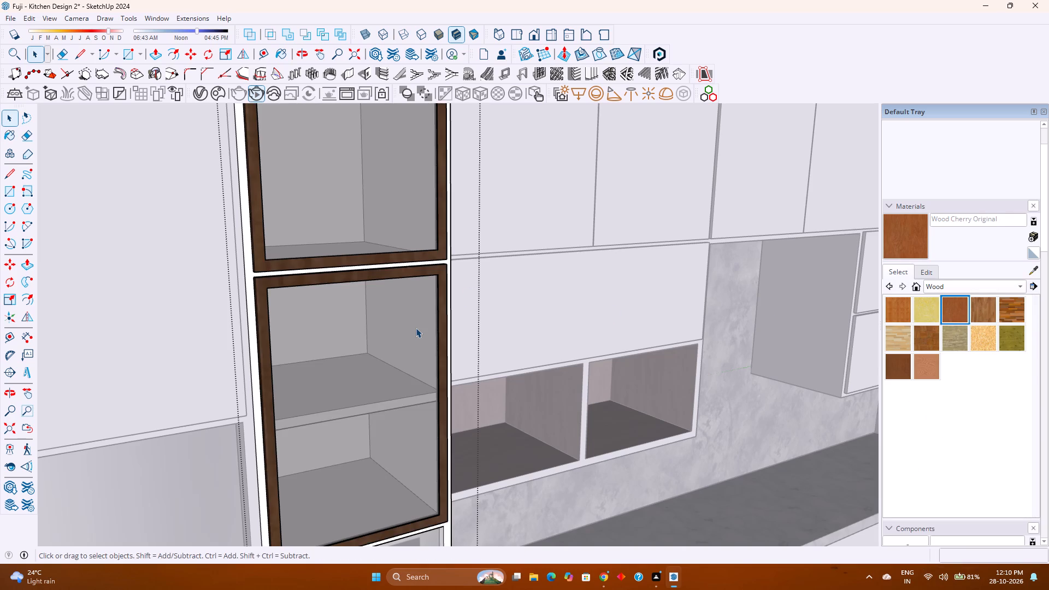
key(ctrl+y)
key(space)
click(416, 328)
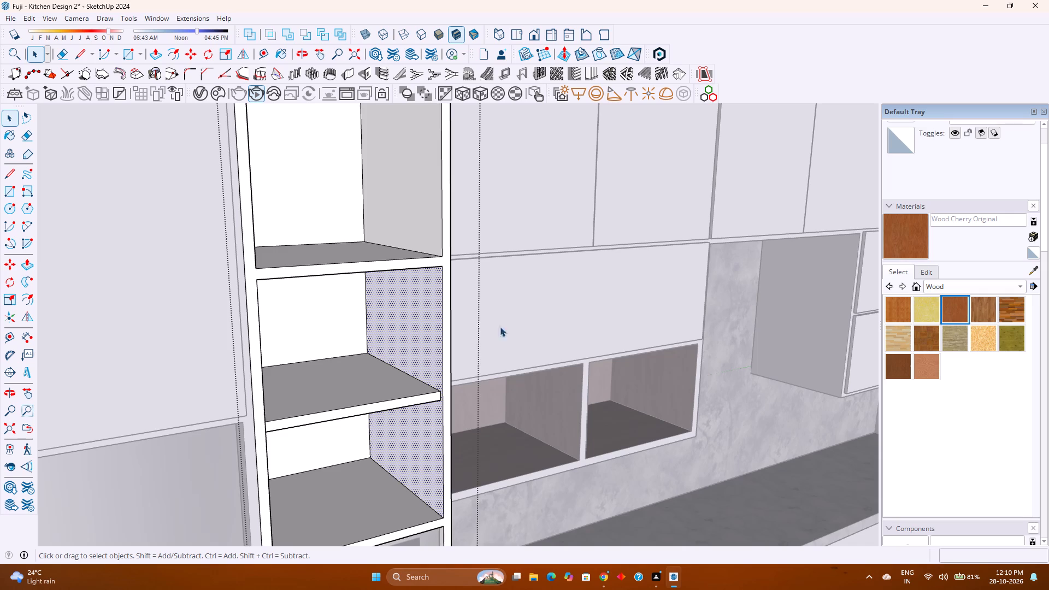
click(915, 229)
click(427, 318)
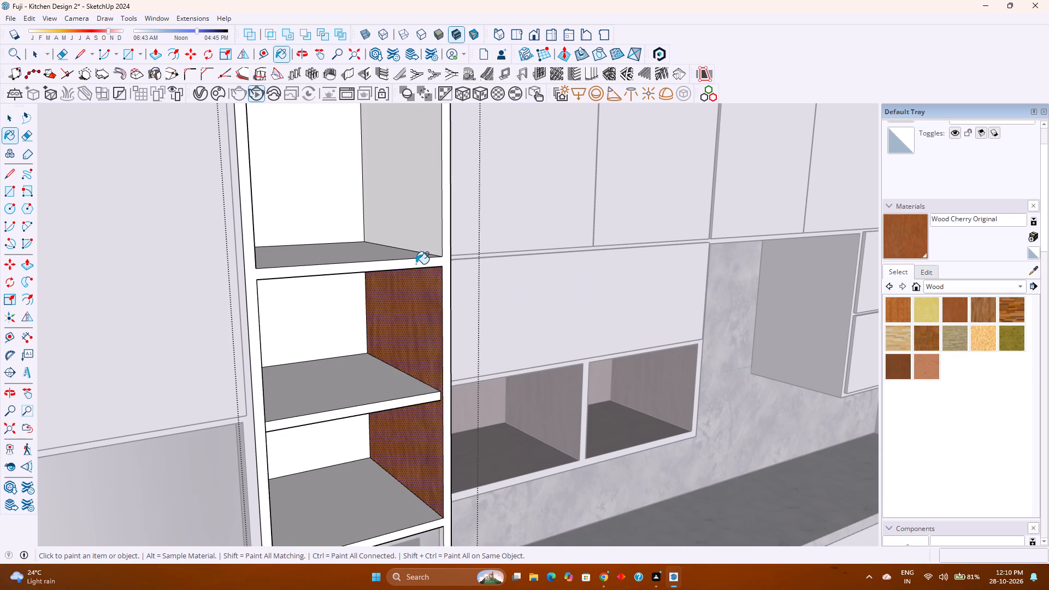
click(410, 234)
click(353, 383)
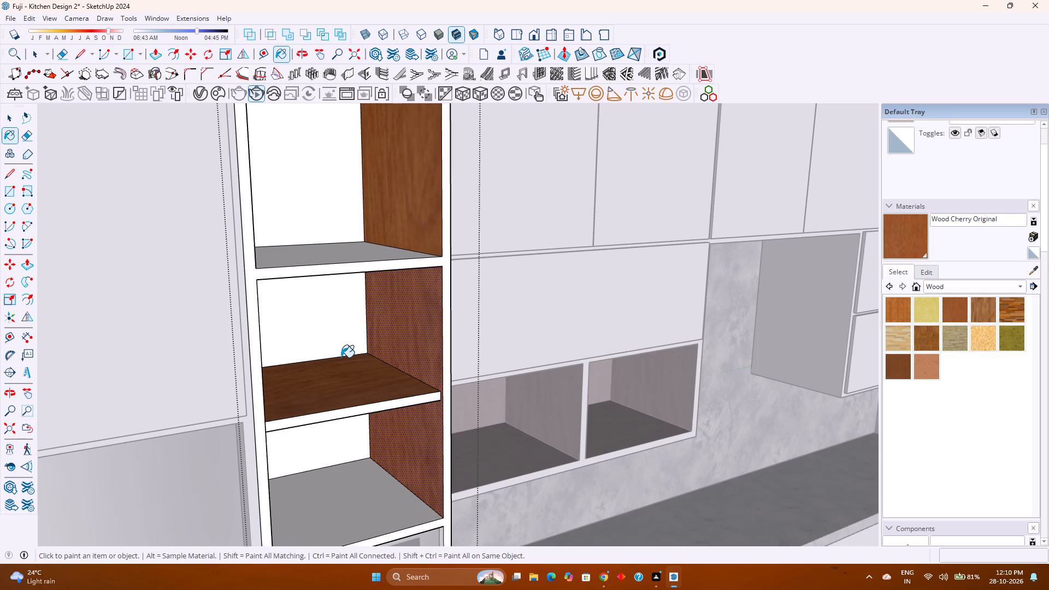
Paint the back panels, the opposite inner sides and the upper compartment's floor with Wood Cherry Original.
shift+middle_drag(353, 358, 431, 367)
shift+middle_click(431, 367)
middle_drag(433, 368, 308, 352)
middle_click(308, 352)
click(358, 326)
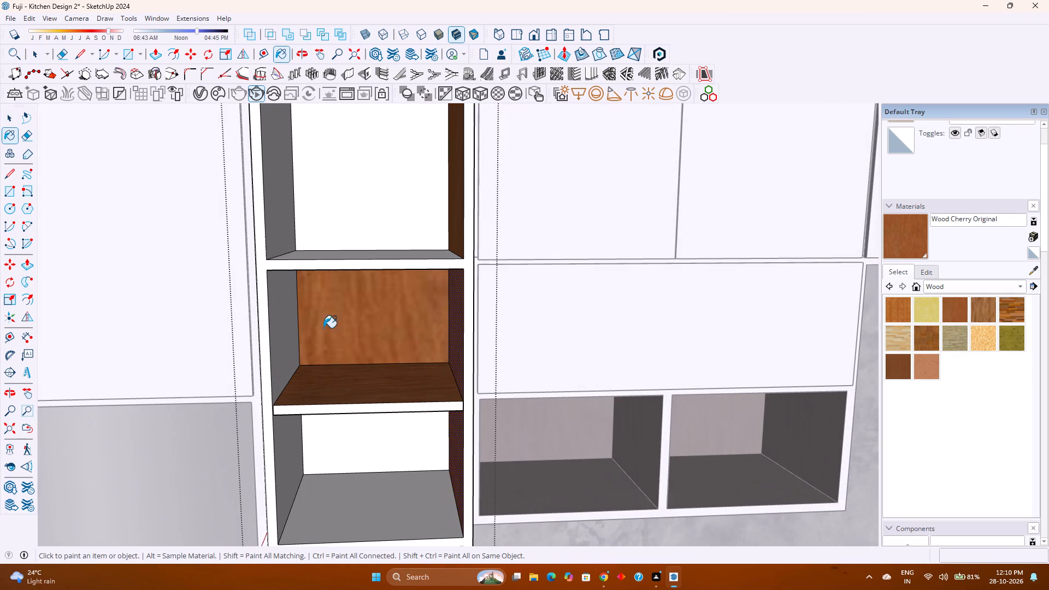
click(287, 326)
click(344, 452)
click(343, 234)
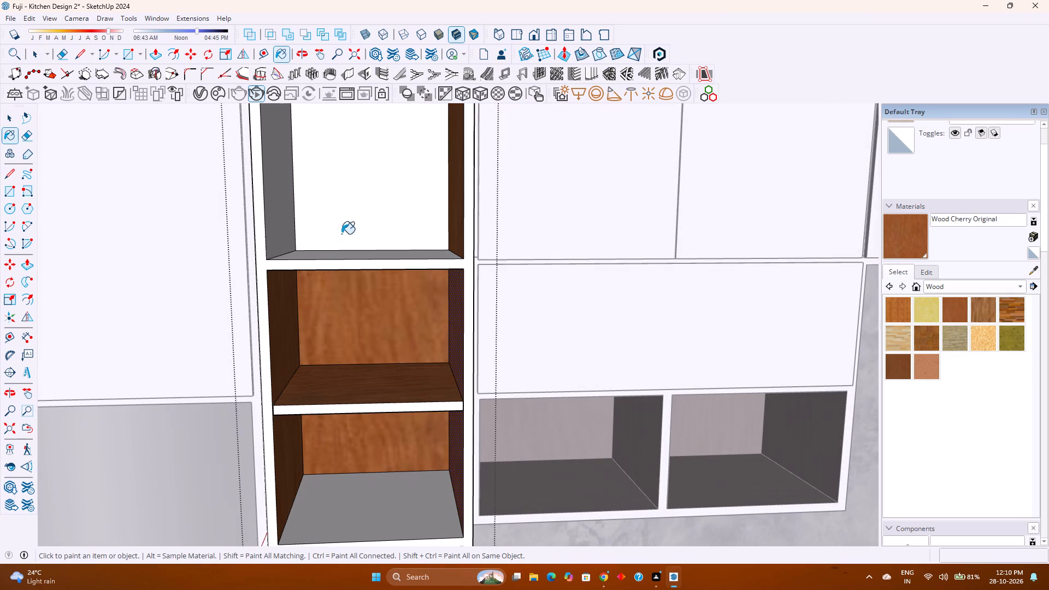
click(281, 215)
middle_drag(364, 267, 399, 331)
middle_click(399, 331)
click(357, 250)
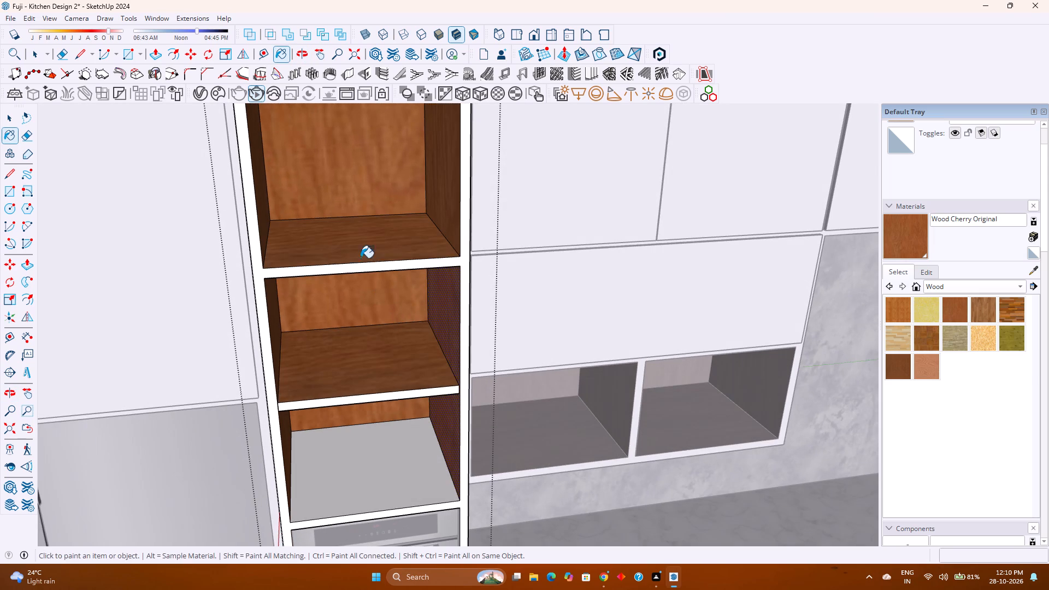
Paint the front frame and the top face of the tall oven cabinet with the Wood Veneer 01 material from the Wood collection.
shift+middle_drag(398, 270, 423, 405)
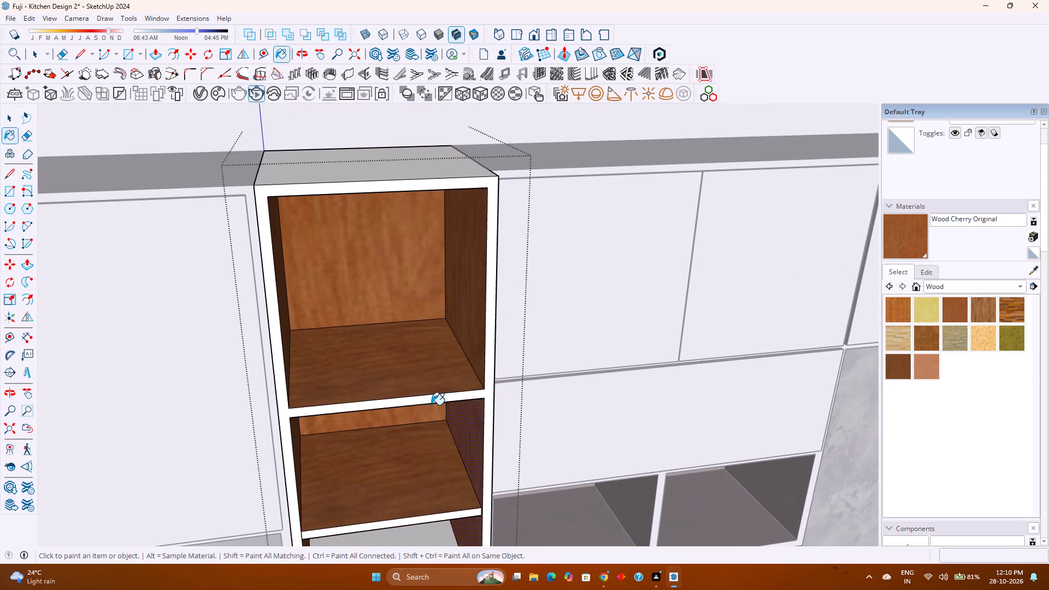
middle_drag(431, 404, 431, 375)
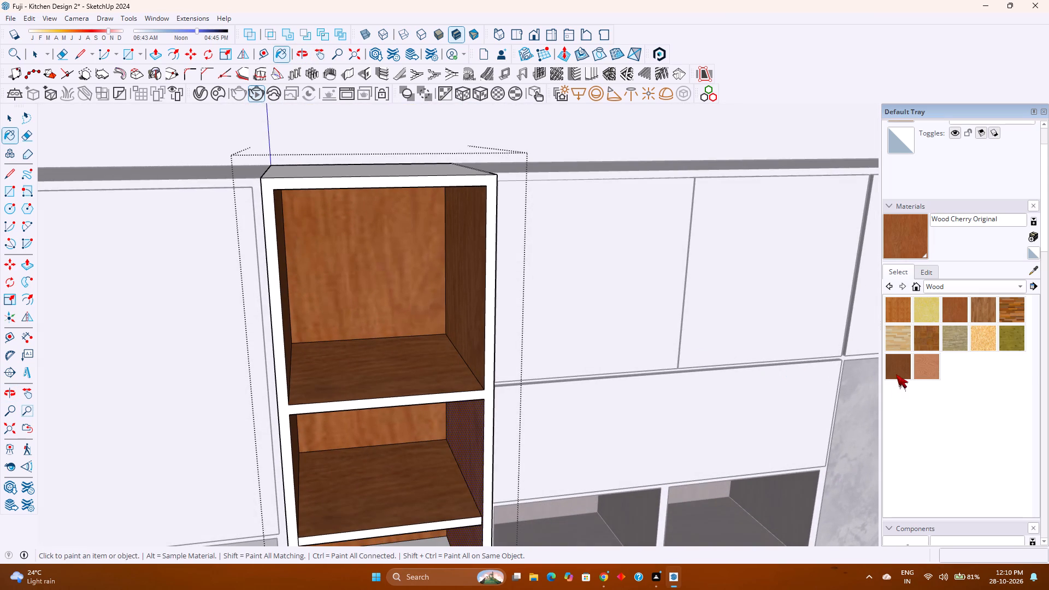
click(896, 374)
click(443, 175)
scroll(472, 180, up, 3)
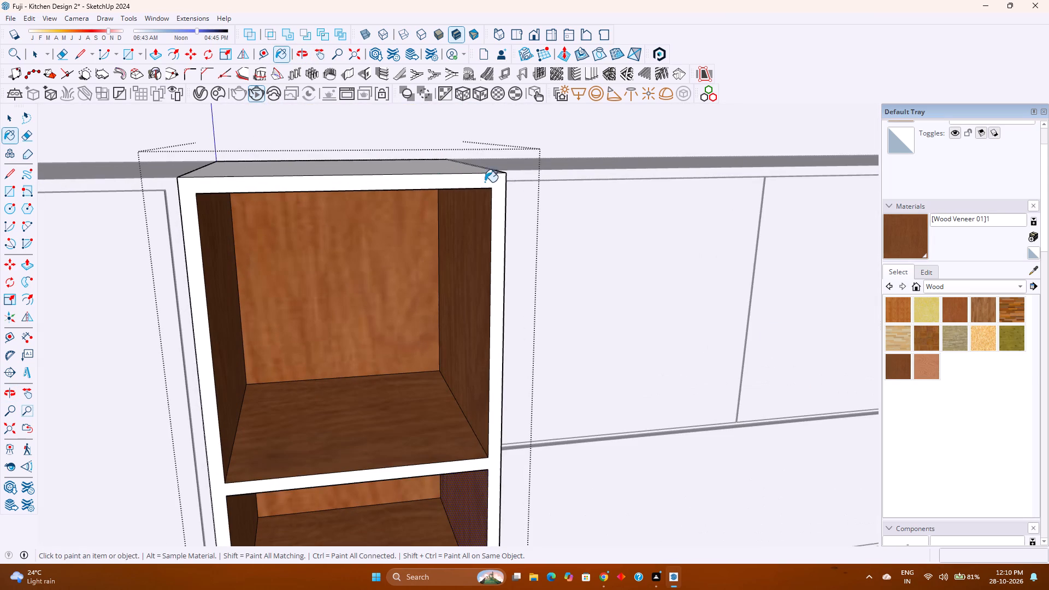
click(501, 182)
scroll(501, 182, down, 1)
middle_click(502, 182)
middle_drag(506, 188, 522, 248)
middle_click(522, 249)
click(378, 151)
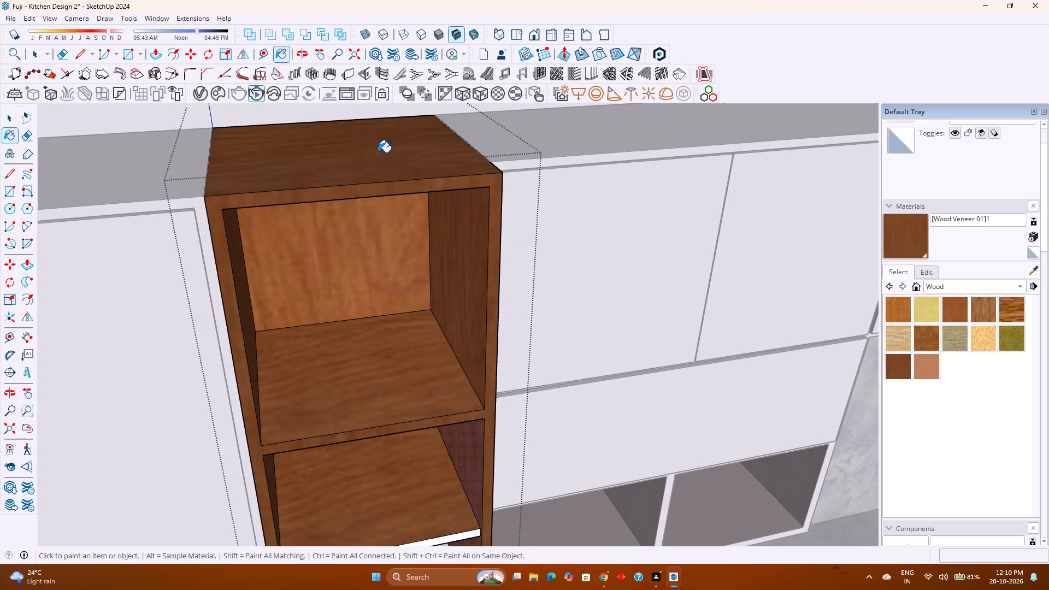
Paint the middle shelf's front edge and the underside of the cabinet top with the same Wood Veneer 01 material.
scroll(415, 229, down, 4)
shift+middle_drag(429, 303, 406, 219)
shift+middle_click(406, 219)
middle_drag(392, 306, 412, 220)
scroll(388, 336, up, 3)
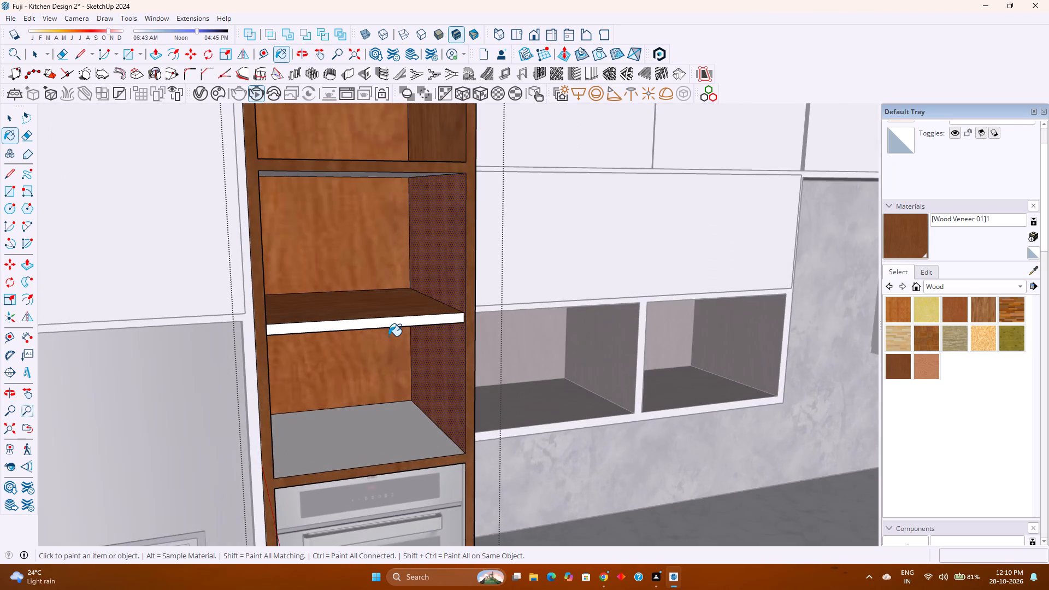
scroll(390, 319, up, 3)
click(390, 324)
scroll(390, 324, down, 11)
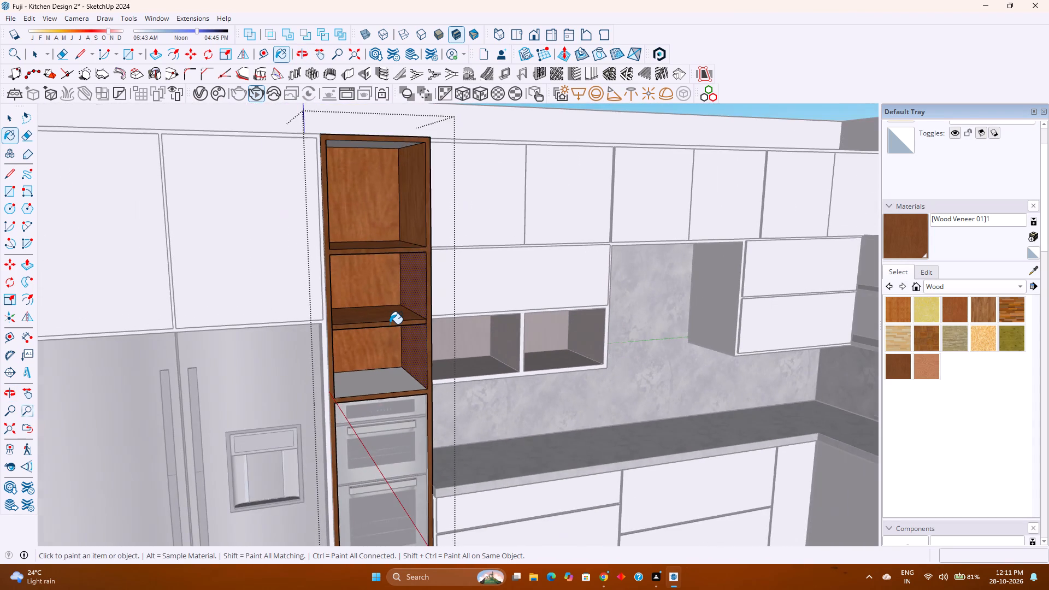
shift+middle_drag(390, 323, 398, 357)
scroll(379, 190, up, 5)
middle_drag(379, 190, 379, 173)
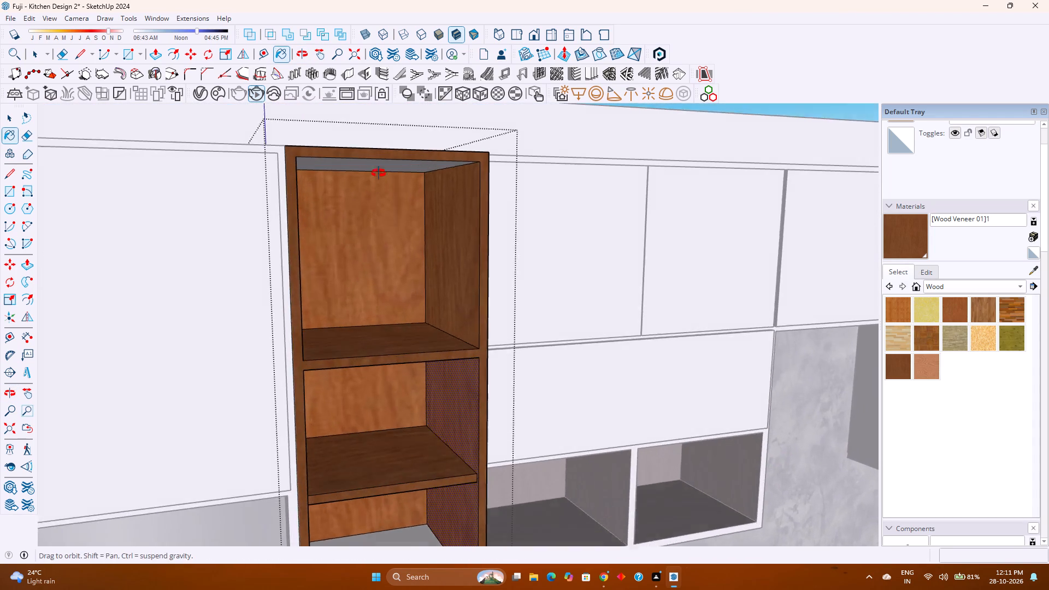
middle_drag(379, 173, 382, 144)
click(397, 144)
middle_drag(397, 145, 398, 202)
scroll(398, 203, down, 1)
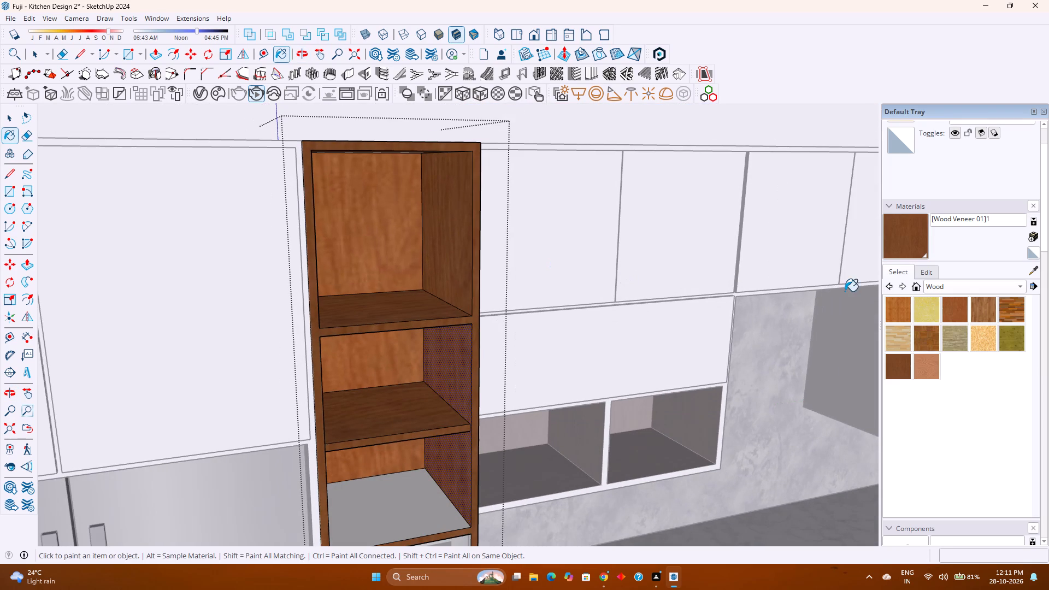
Darken the [Wood Veneer 01]1 material by setting its HLS lightness to 19, and close the cabinet group.
click(932, 278)
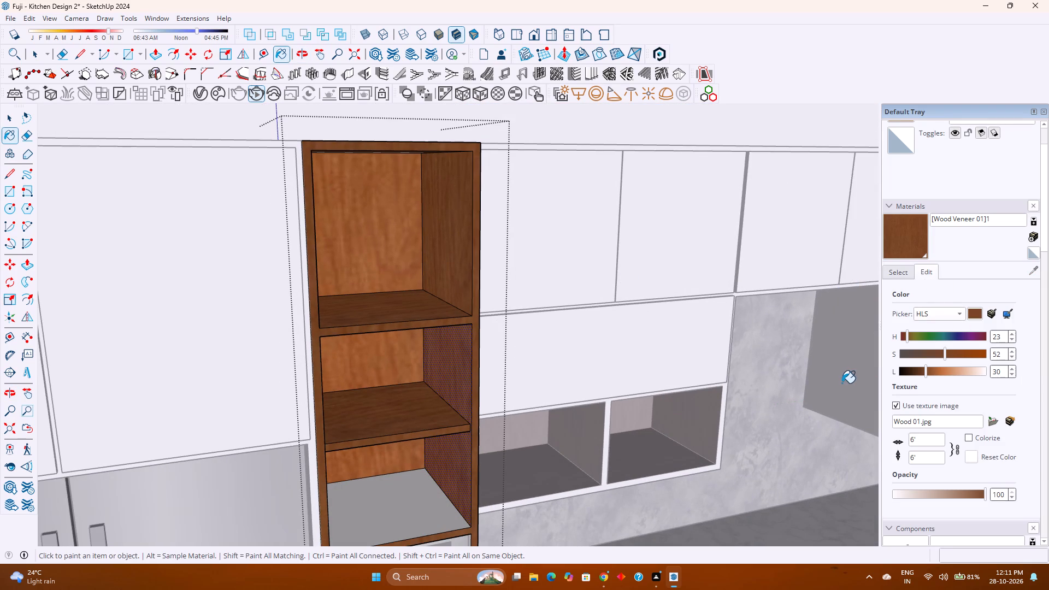
drag(927, 371, 923, 371)
drag(923, 371, 917, 374)
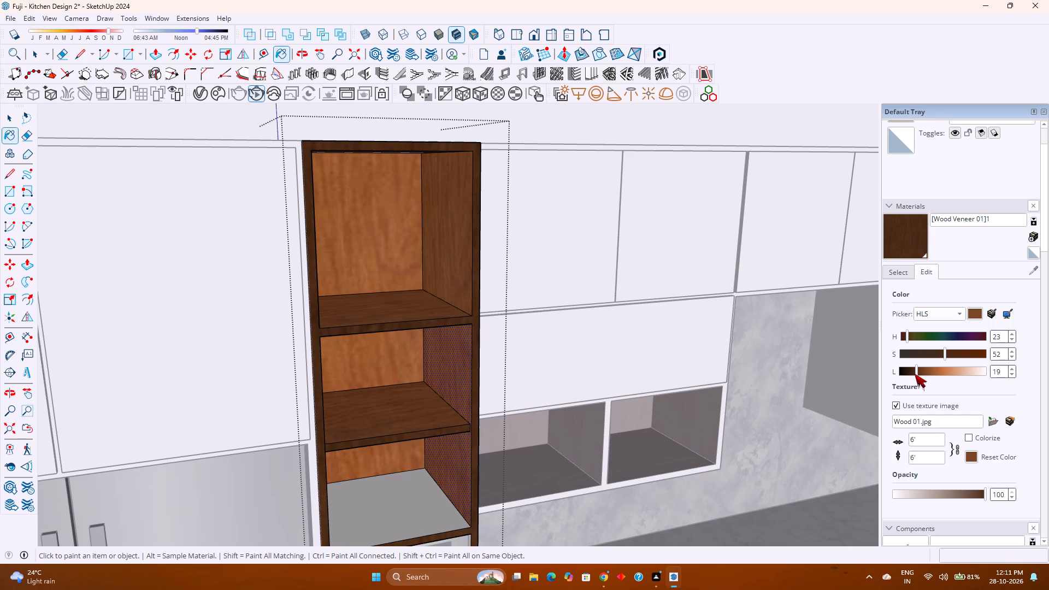
key(space)
key(Escape)
key(space)
key(Escape)
scroll(597, 349, down, 3)
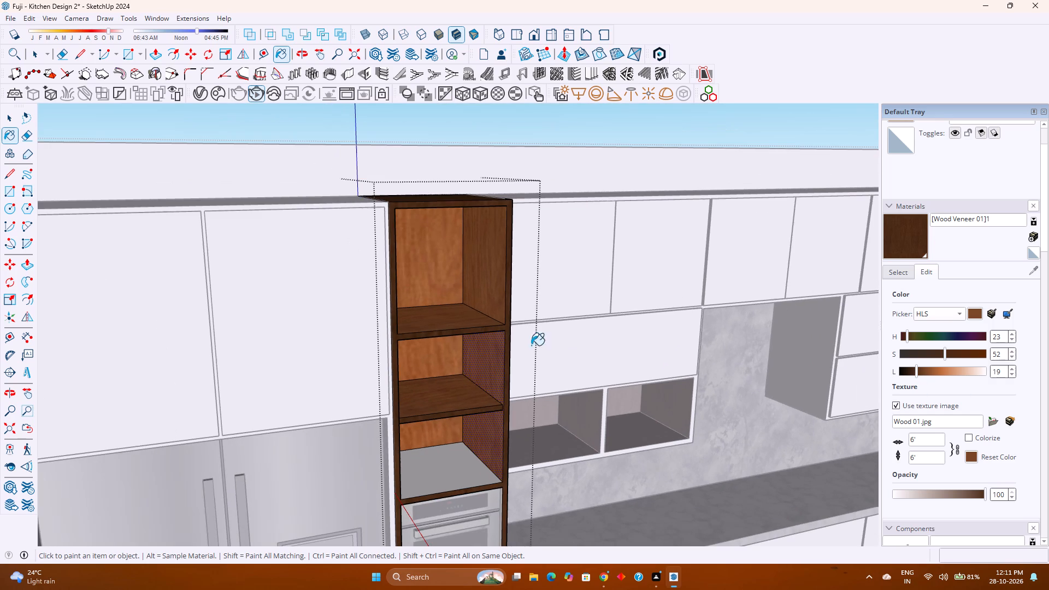
scroll(509, 281, up, 8)
click(508, 281)
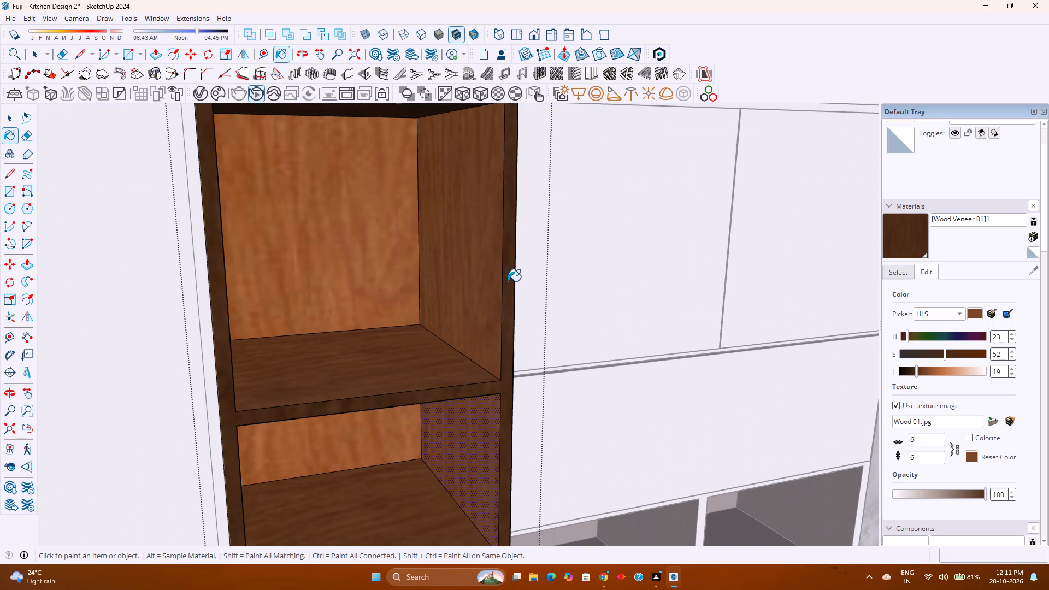
key(space)
scroll(503, 285, down, 5)
key(Escape)
scroll(503, 285, down, 4)
scroll(523, 354, up, 1)
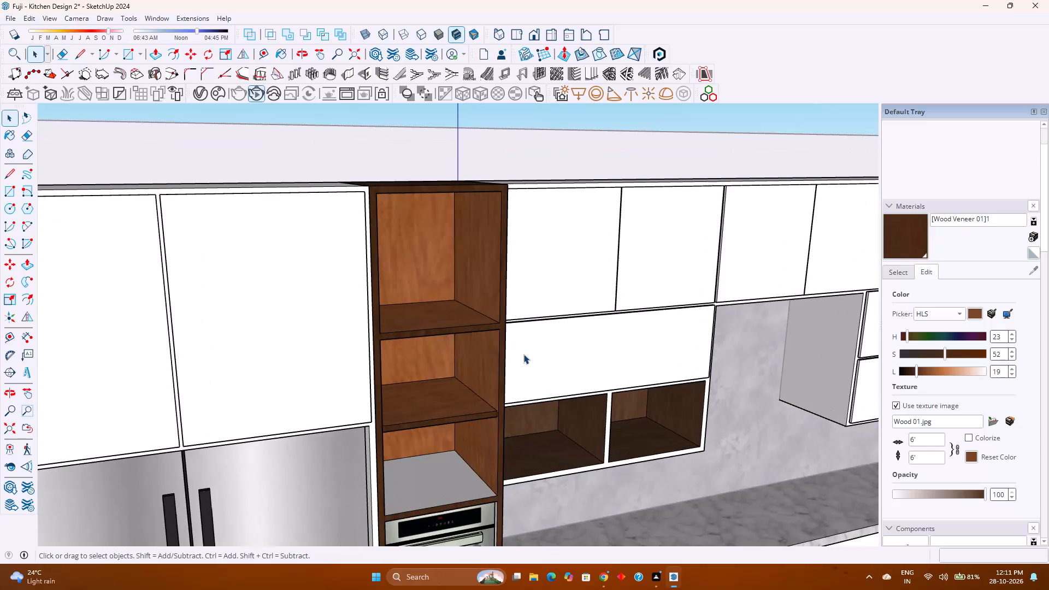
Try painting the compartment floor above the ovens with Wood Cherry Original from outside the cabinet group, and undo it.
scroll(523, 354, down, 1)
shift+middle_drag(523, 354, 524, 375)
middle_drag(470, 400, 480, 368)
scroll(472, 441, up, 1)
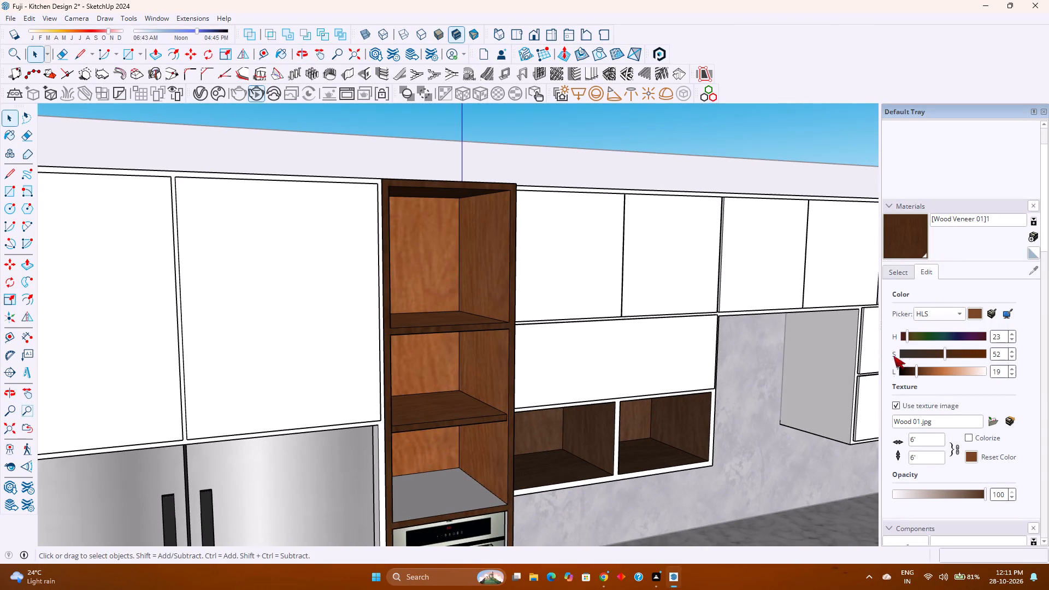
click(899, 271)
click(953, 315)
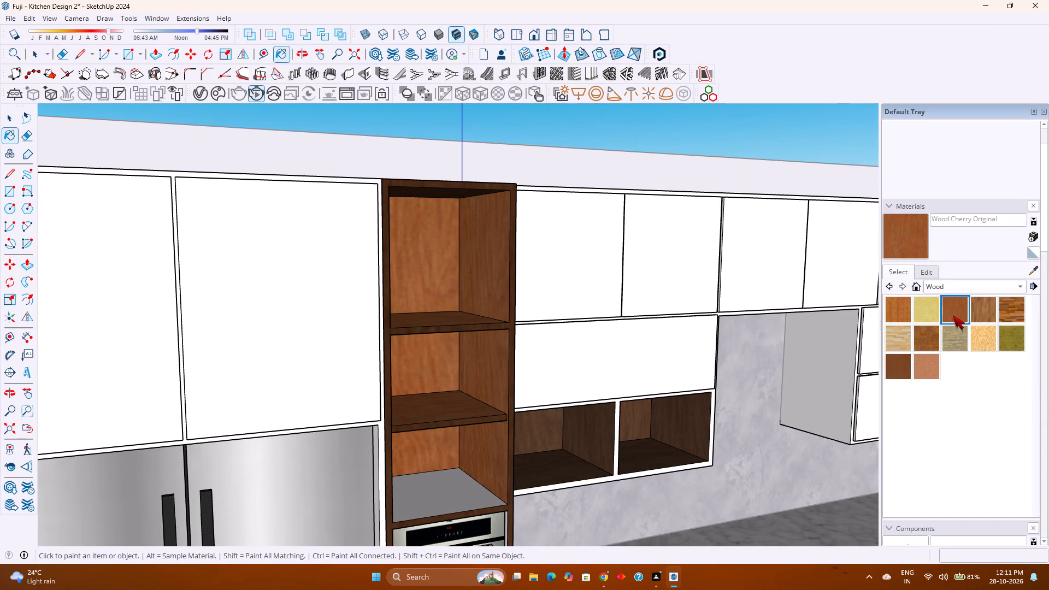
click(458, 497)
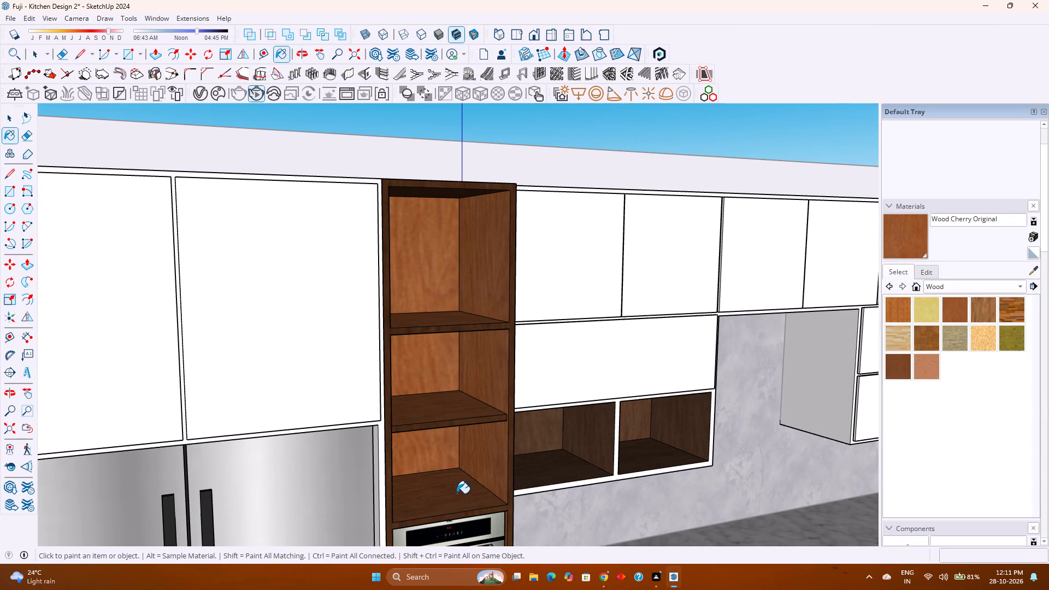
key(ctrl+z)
Open the tall oven cabinet group, paint the compartment floor directly above the ovens with Wood Cherry Original, and close the group.
key(space)
double_click(439, 499)
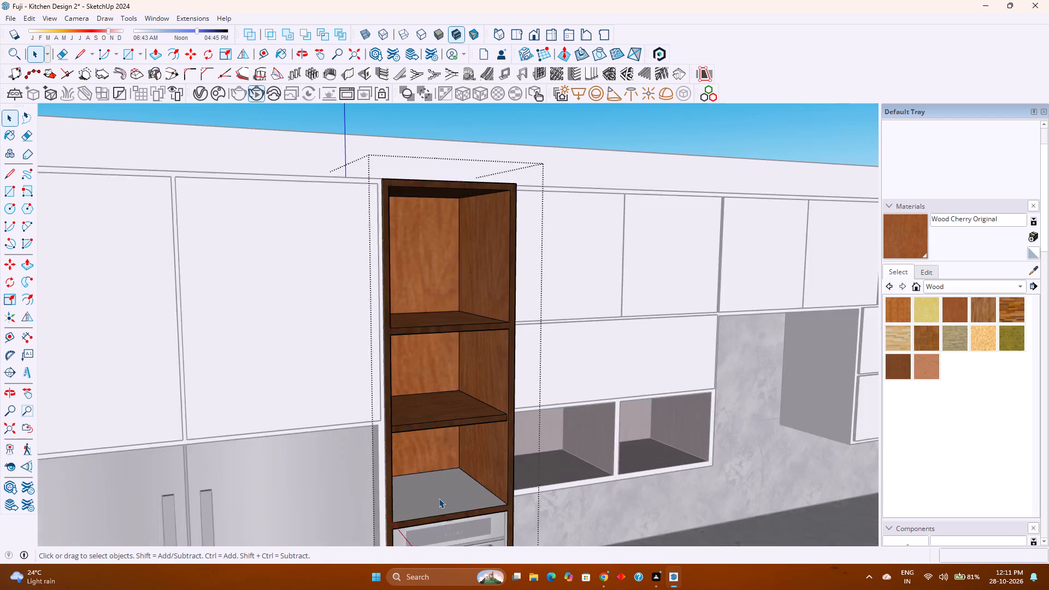
scroll(439, 498, up, 3)
click(439, 498)
click(950, 312)
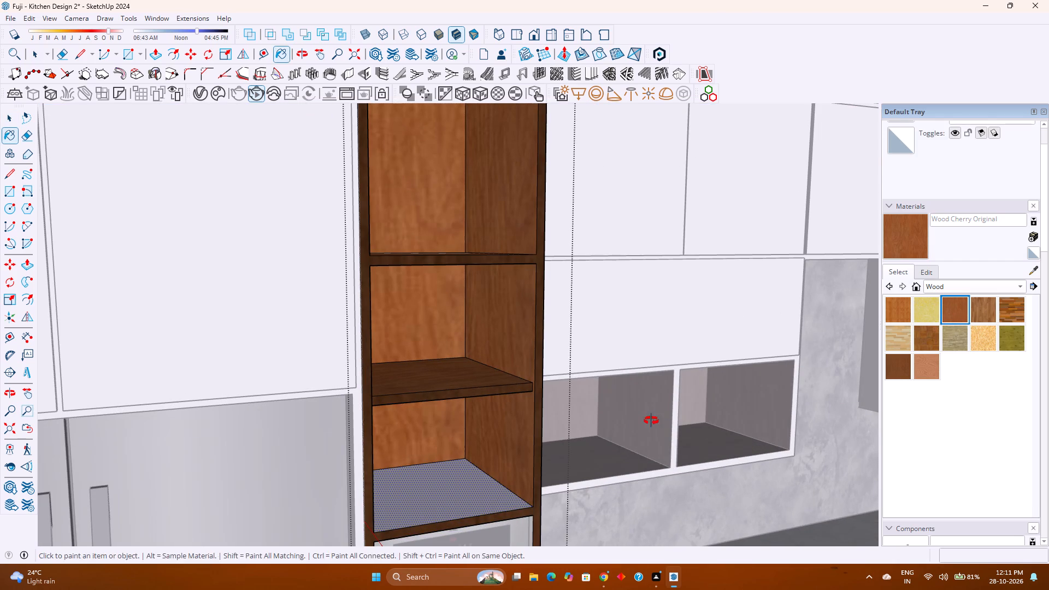
middle_drag(652, 420, 579, 471)
middle_click(577, 472)
click(449, 478)
key(space)
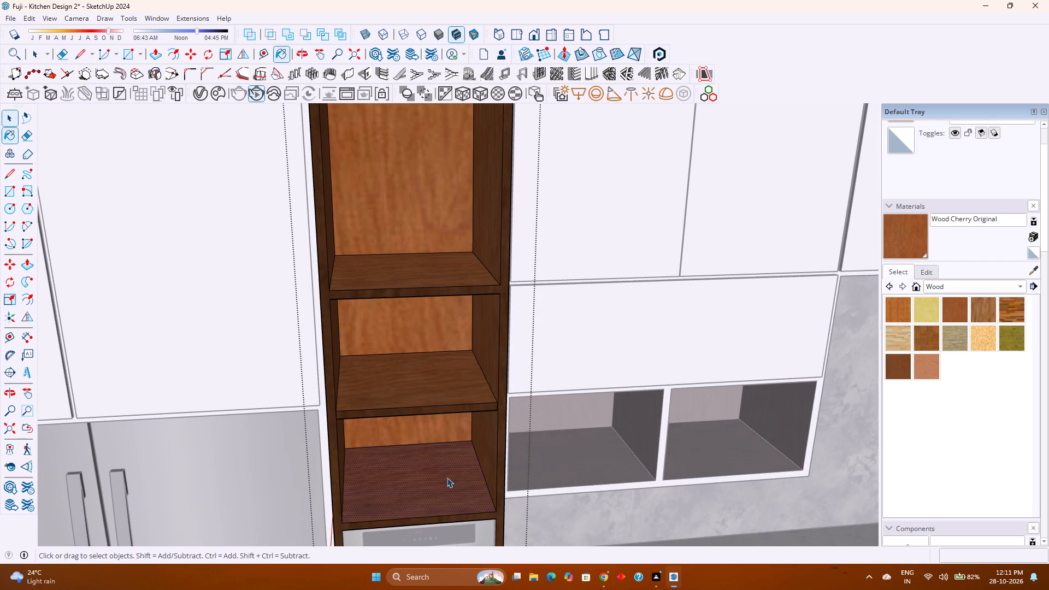
key(Escape)
Unhide both glazed doors inside the tall oven cabinet group and close the group.
middle_drag(432, 486, 469, 450)
middle_click(469, 450)
scroll(470, 449, down, 5)
middle_drag(422, 475, 424, 471)
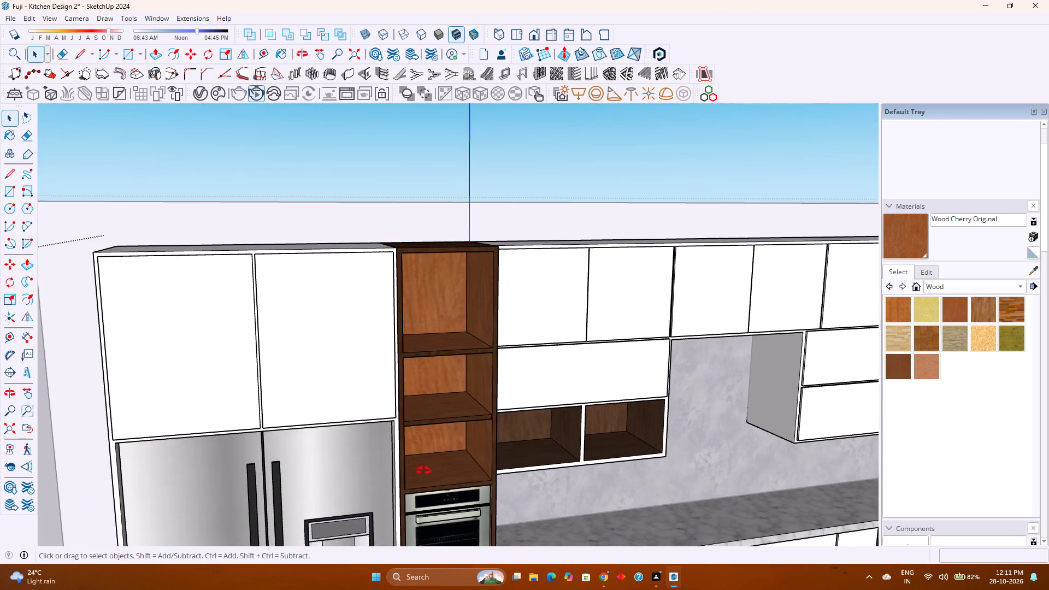
middle_drag(424, 471, 520, 426)
scroll(491, 417, up, 3)
click(493, 410)
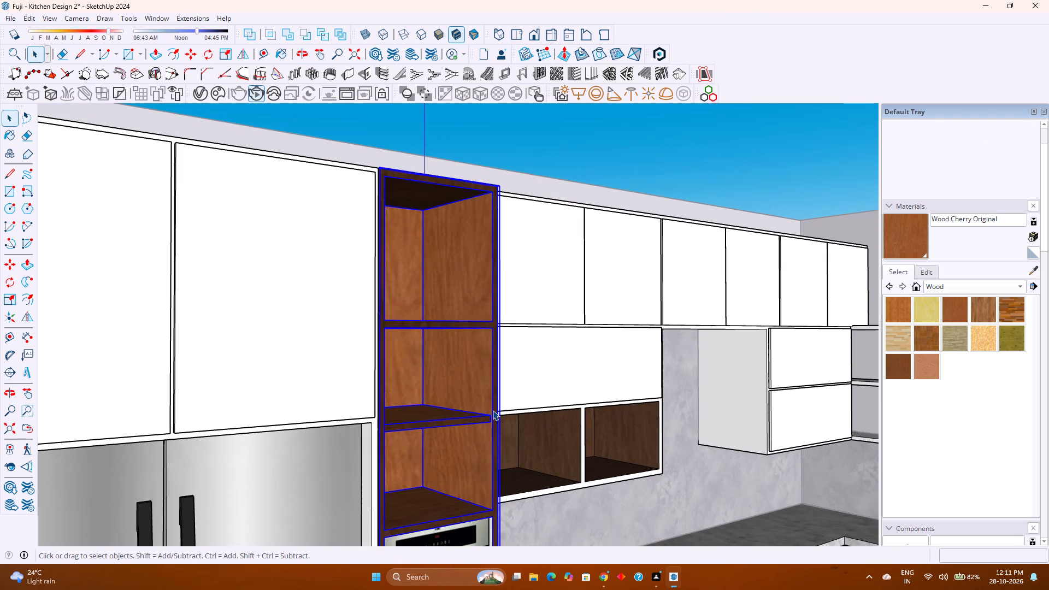
click(493, 410)
click(29, 17)
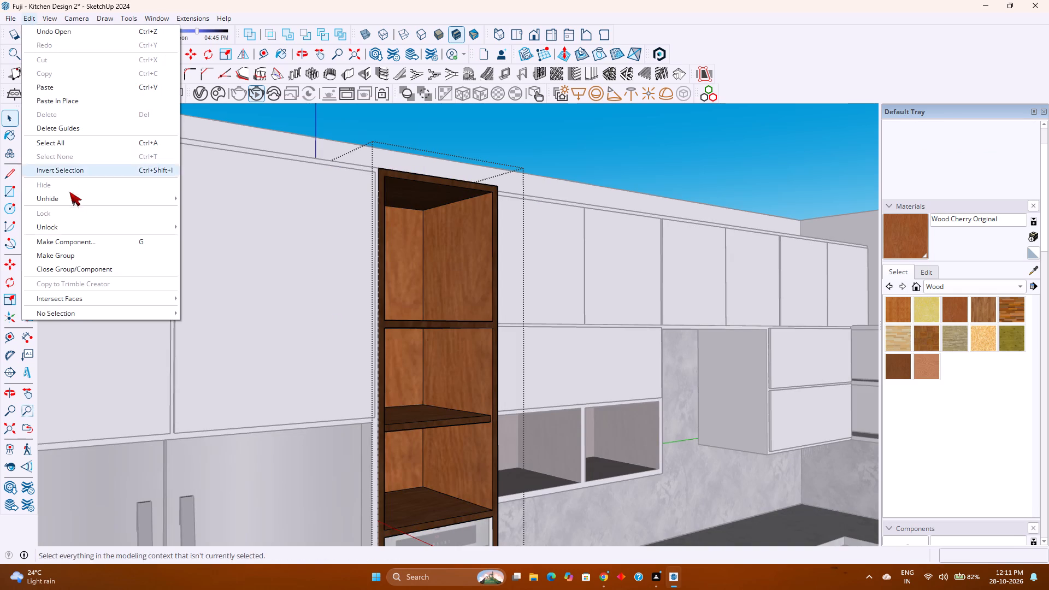
click(73, 199)
click(194, 207)
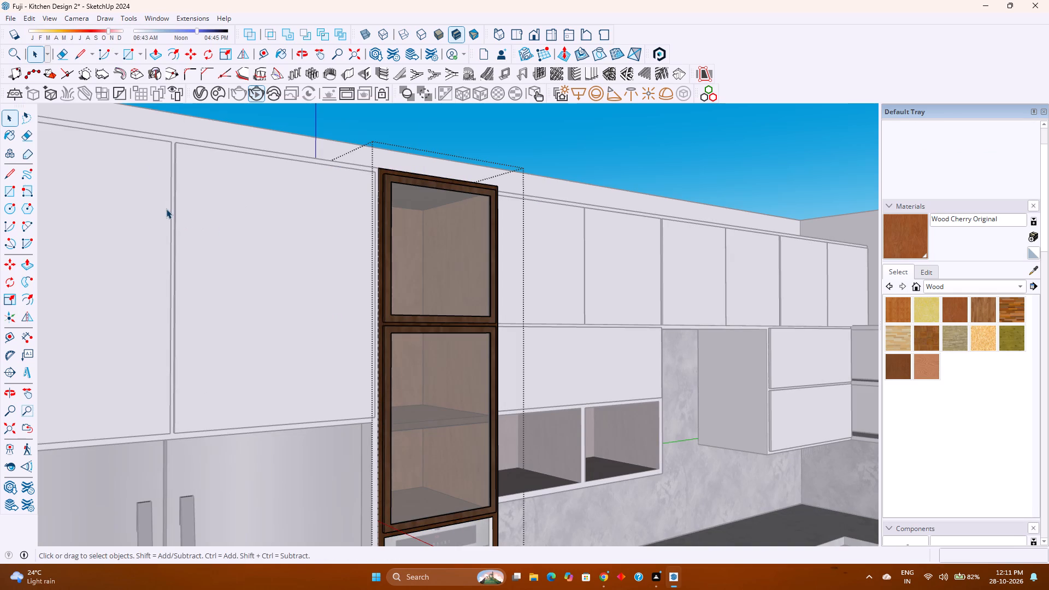
key(Escape)
scroll(439, 350, down, 5)
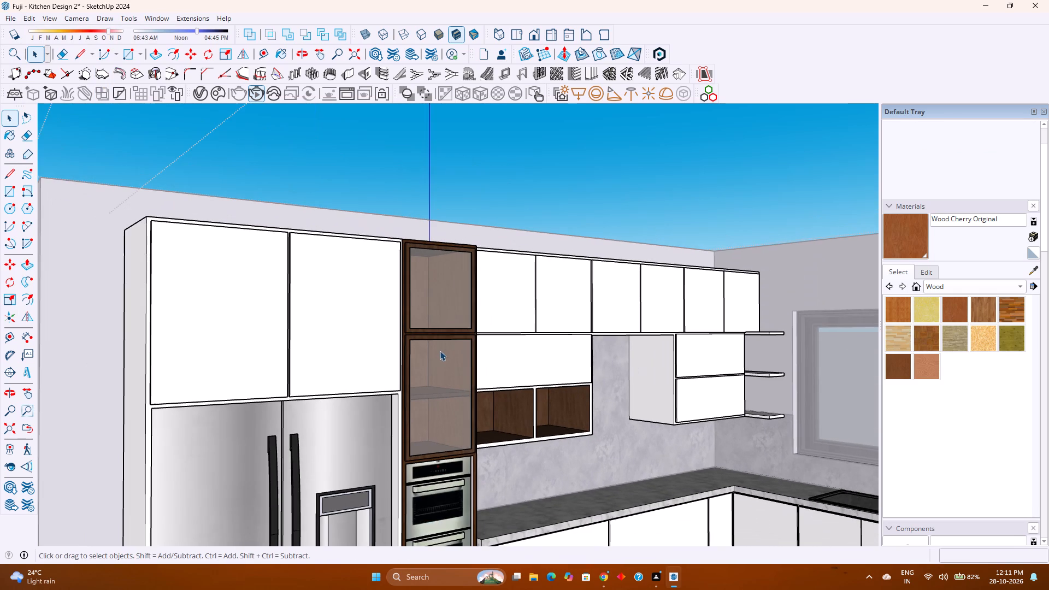
Save the kitchen model.
key(ctrl+s)
Paint the pair of glazed peninsula base cabinet doors nearest the free end with the in-model material Wood Veneer 01.
scroll(439, 351, down, 19)
shift+middle_drag(546, 392, 472, 330)
scroll(469, 326, down, 4)
middle_drag(479, 339, 587, 374)
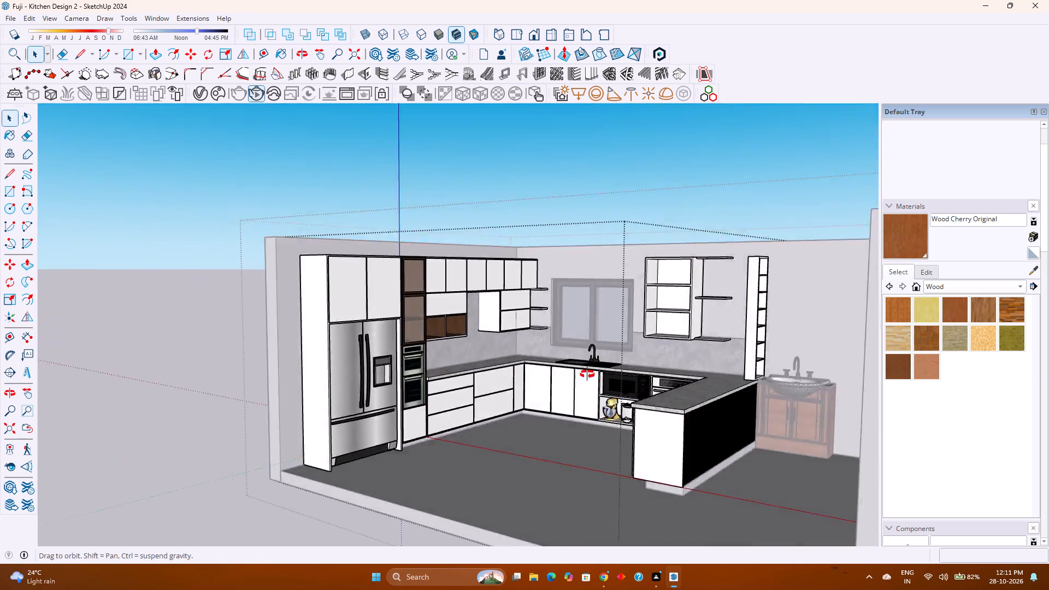
middle_drag(587, 374, 739, 407)
scroll(643, 407, up, 13)
middle_drag(728, 367, 810, 361)
middle_click(810, 361)
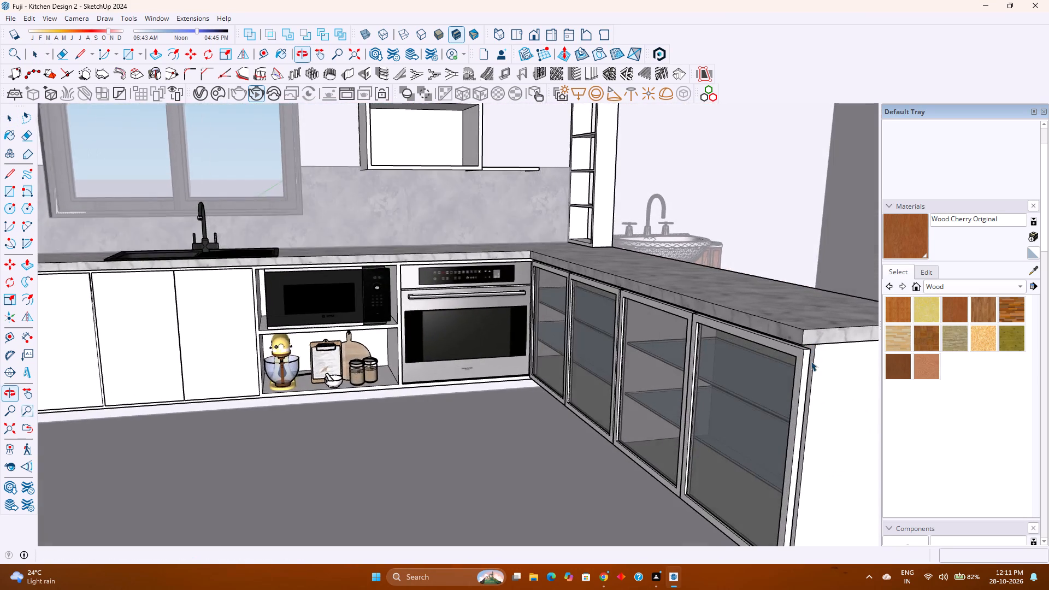
scroll(811, 361, up, 3)
click(803, 356)
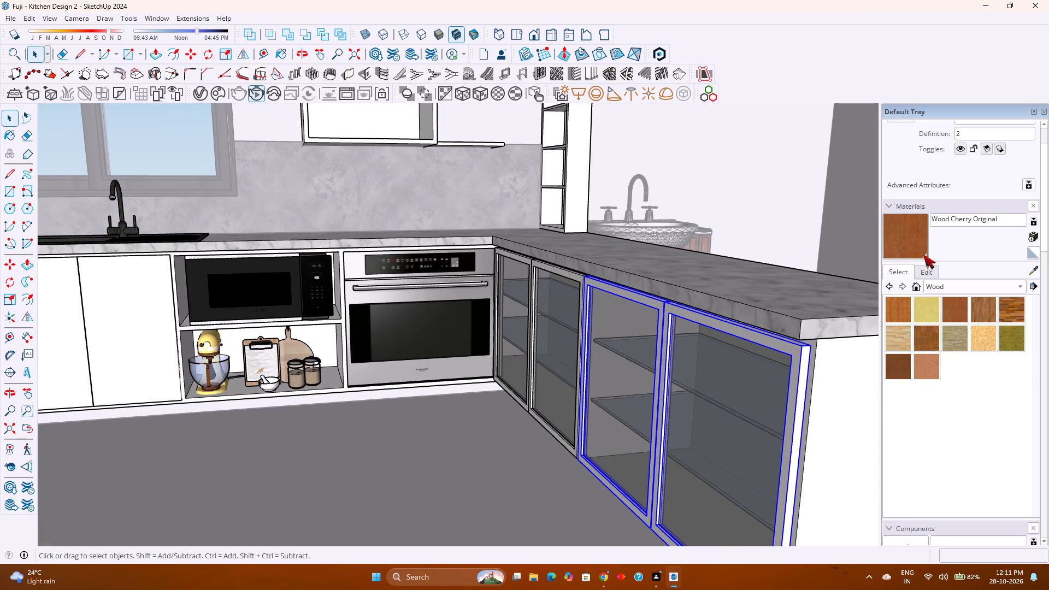
click(936, 287)
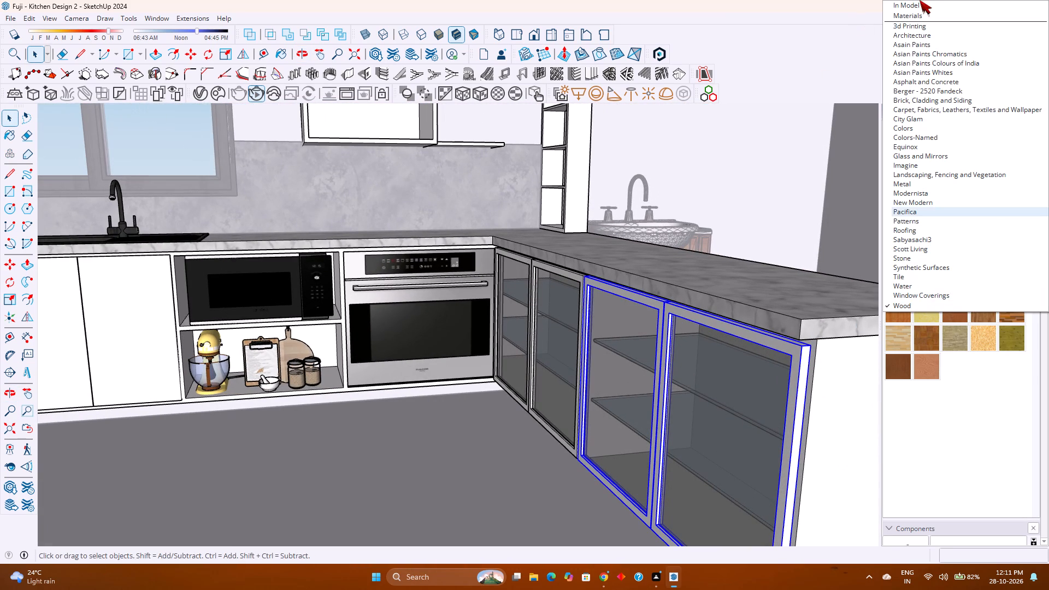
click(924, 3)
scroll(928, 404, down, 9)
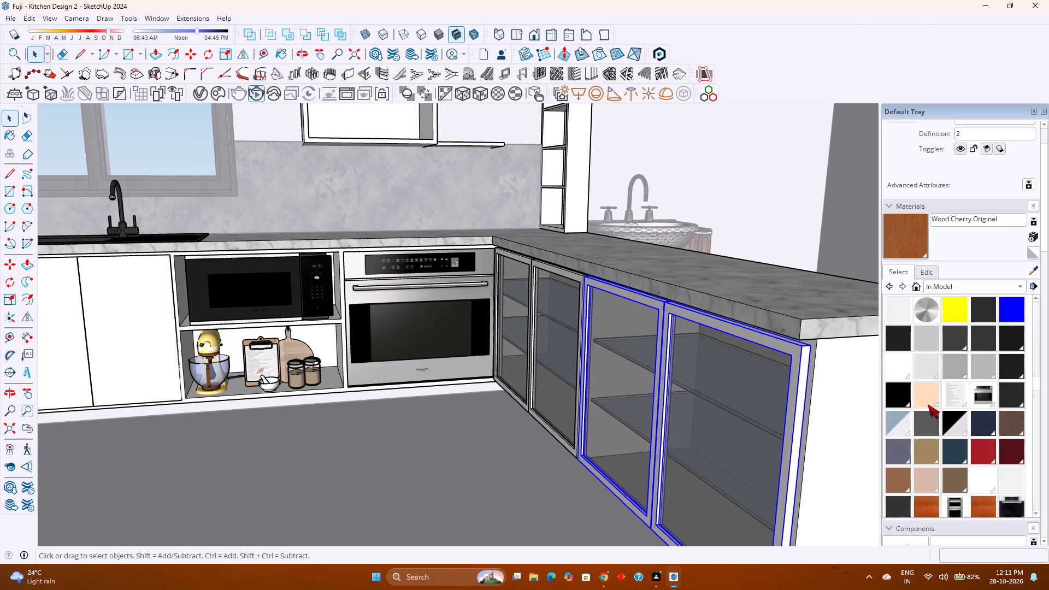
scroll(928, 404, down, 11)
click(922, 367)
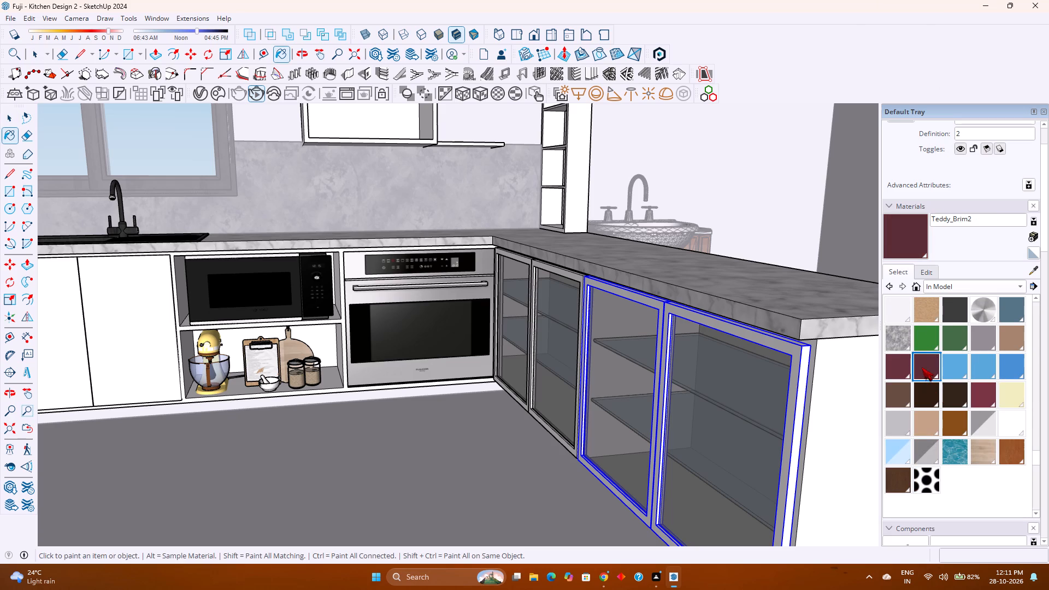
click(986, 394)
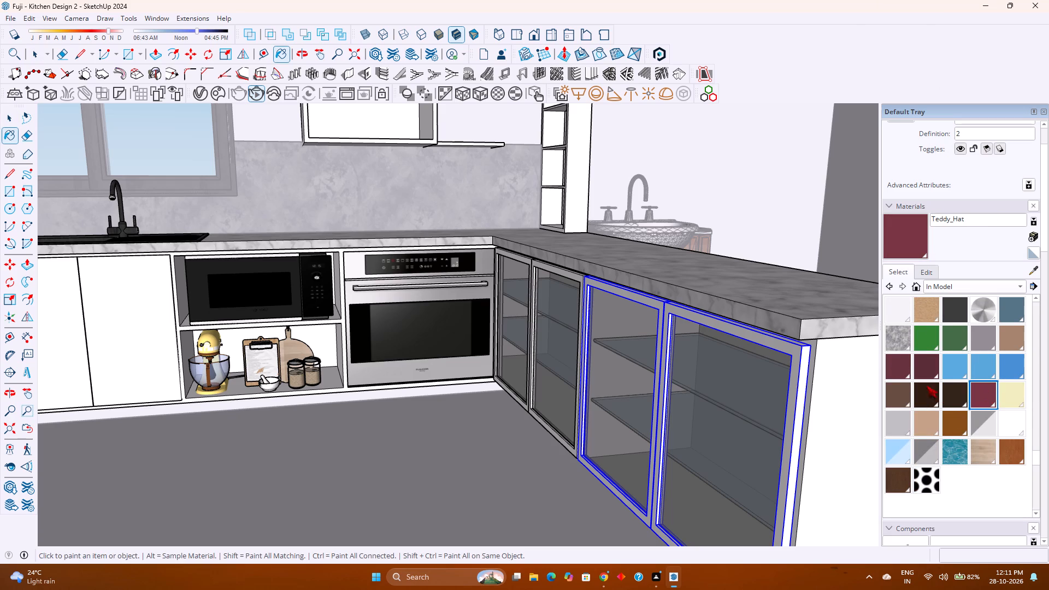
click(897, 394)
click(905, 371)
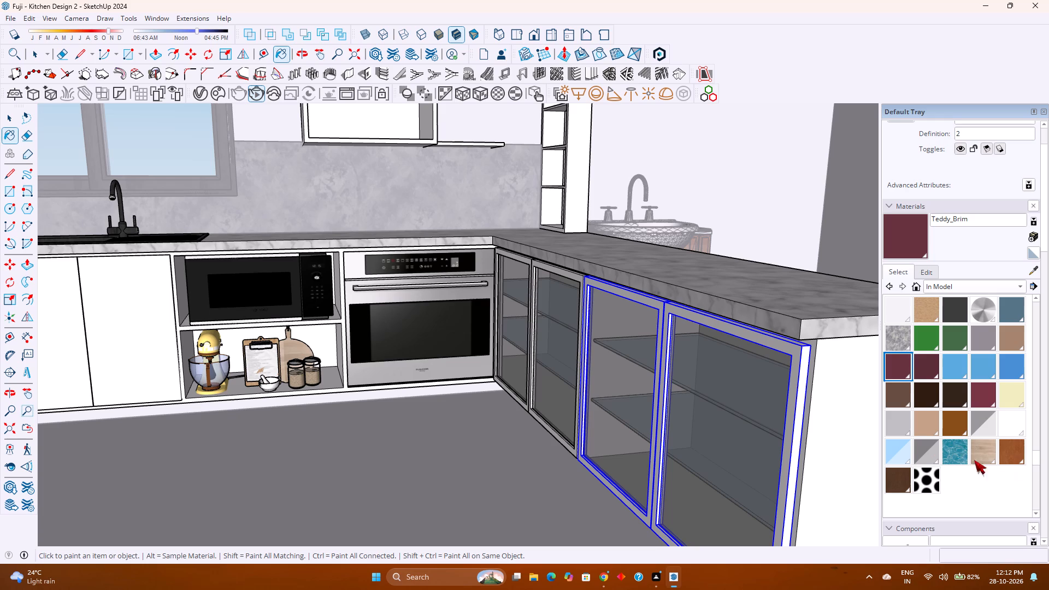
click(898, 480)
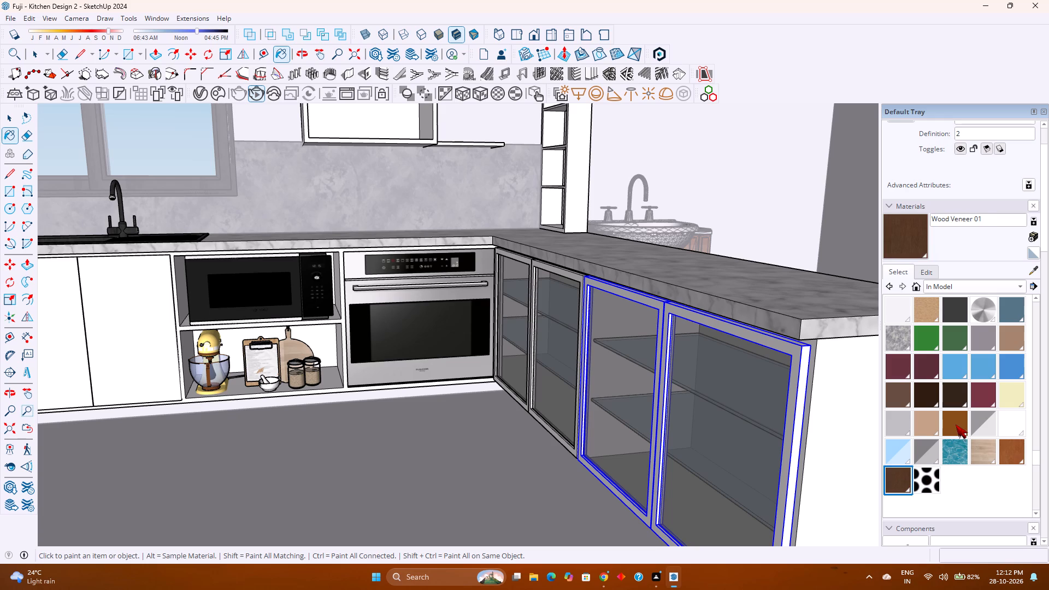
click(956, 424)
click(902, 487)
scroll(845, 393, up, 1)
click(791, 353)
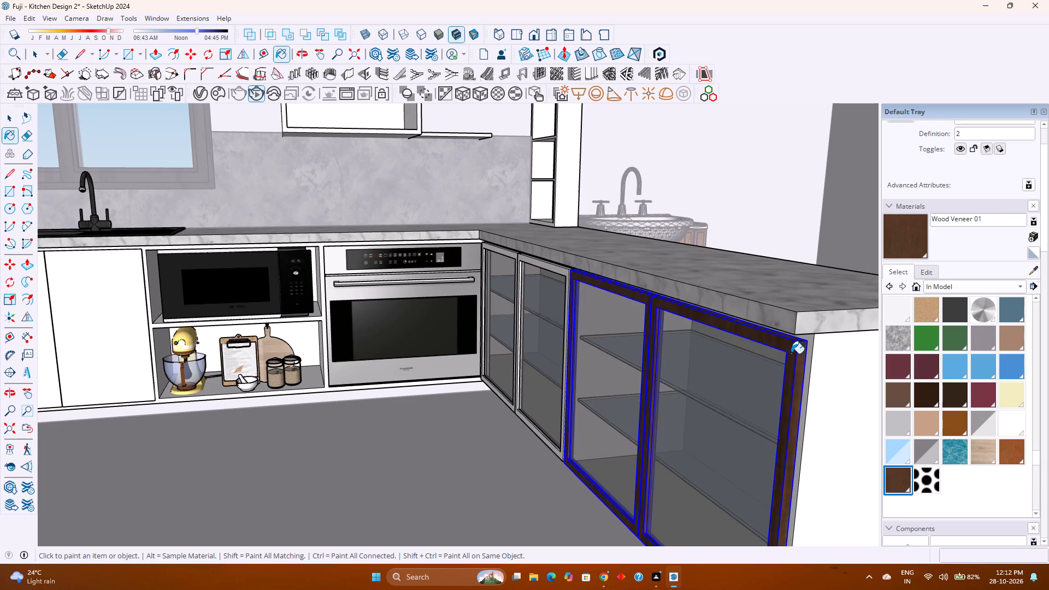
Paint the other pair of glazed peninsula doors, beside the built-in oven, with Wood Veneer 01, and clear the selection.
click(560, 273)
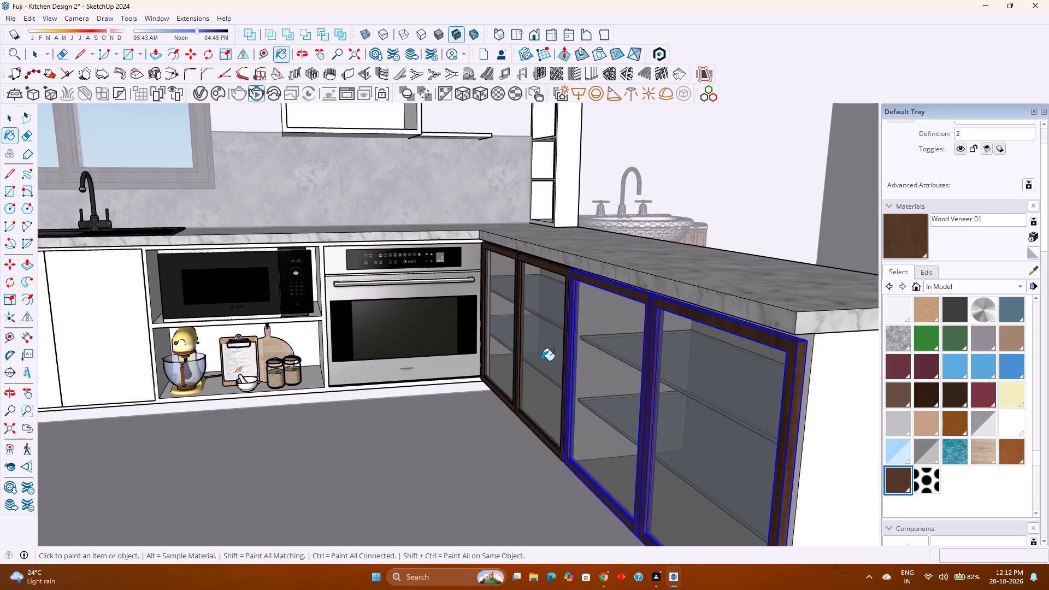
scroll(541, 361, down, 2)
middle_drag(531, 375, 533, 369)
middle_click(533, 369)
key(space)
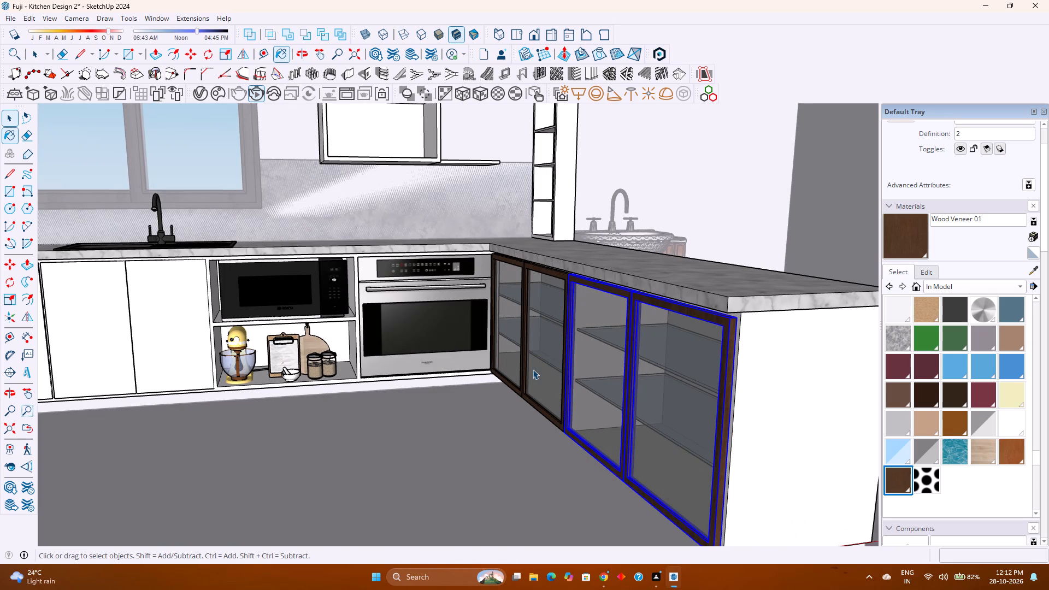
key(Escape)
key(Escape)
Save the model with the painted peninsula doors.
scroll(532, 368, down, 7)
shift+middle_drag(548, 397, 590, 423)
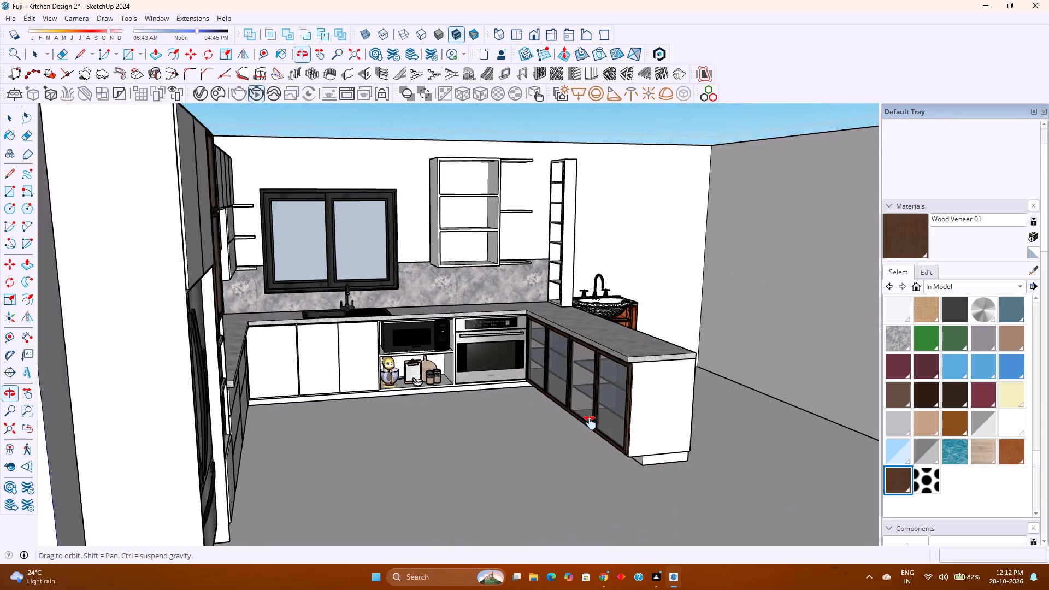
shift+middle_drag(590, 423, 597, 428)
middle_drag(589, 428, 485, 398)
middle_click(485, 398)
key(ctrl+s)
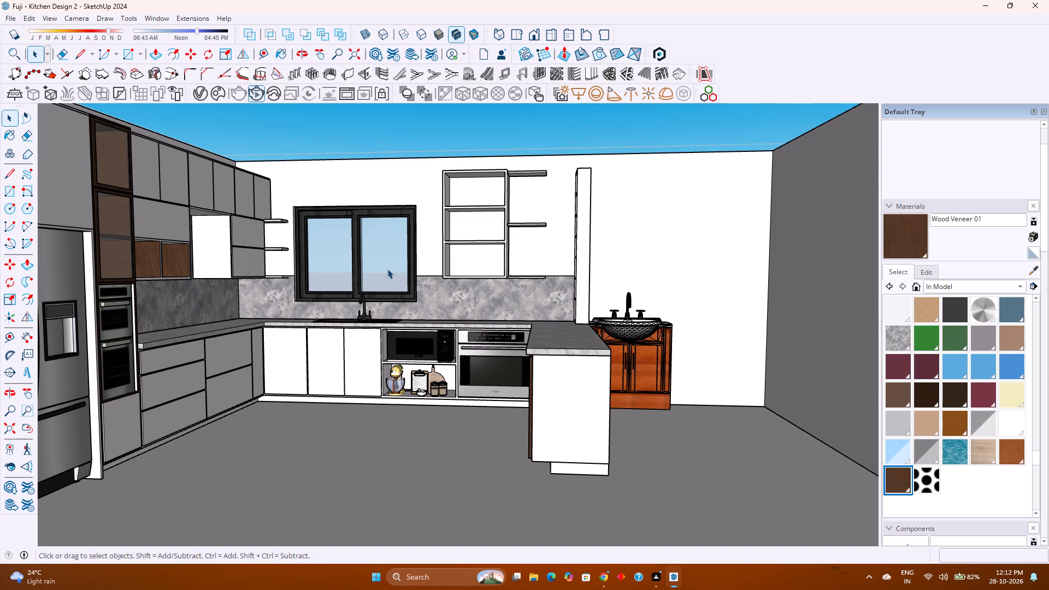
Open the kitchen group and select the tall cabinet group surrounding the refrigerator.
scroll(387, 268, down, 4)
shift+middle_drag(372, 282, 429, 322)
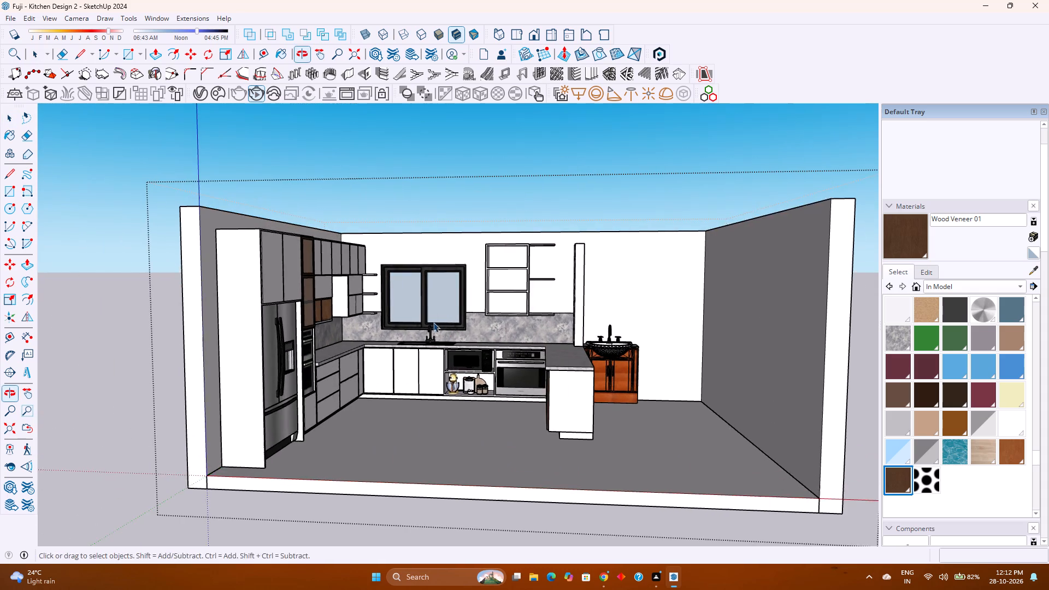
middle_drag(426, 326, 352, 347)
middle_drag(350, 347, 222, 367)
scroll(223, 286, up, 10)
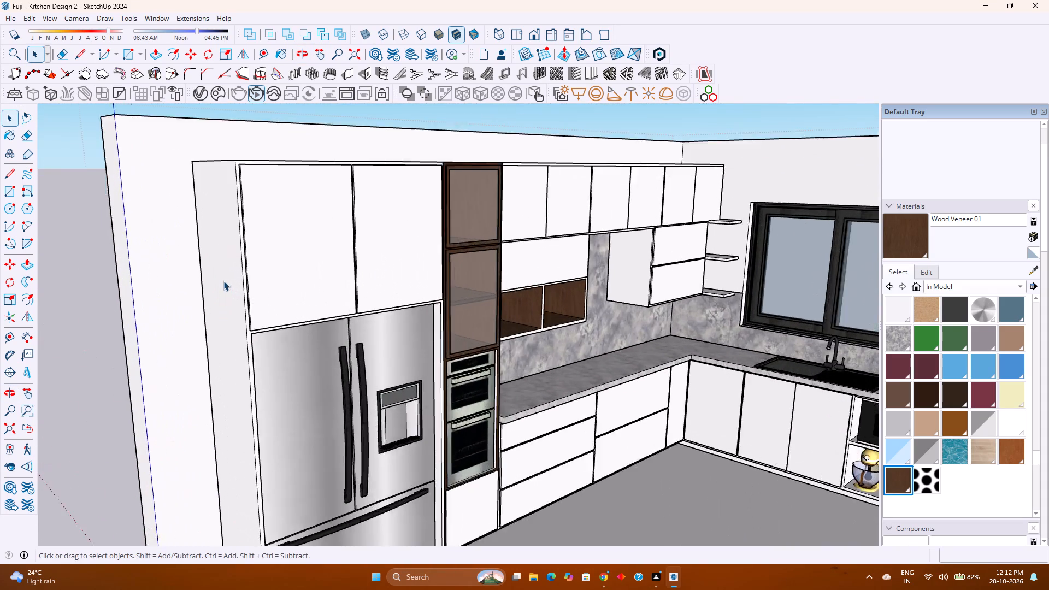
middle_click(223, 281)
middle_drag(223, 281, 249, 339)
scroll(404, 269, down, 2)
shift+middle_drag(452, 281, 446, 297)
shift+middle_drag(444, 299, 390, 347)
shift+middle_click(390, 347)
click(388, 304)
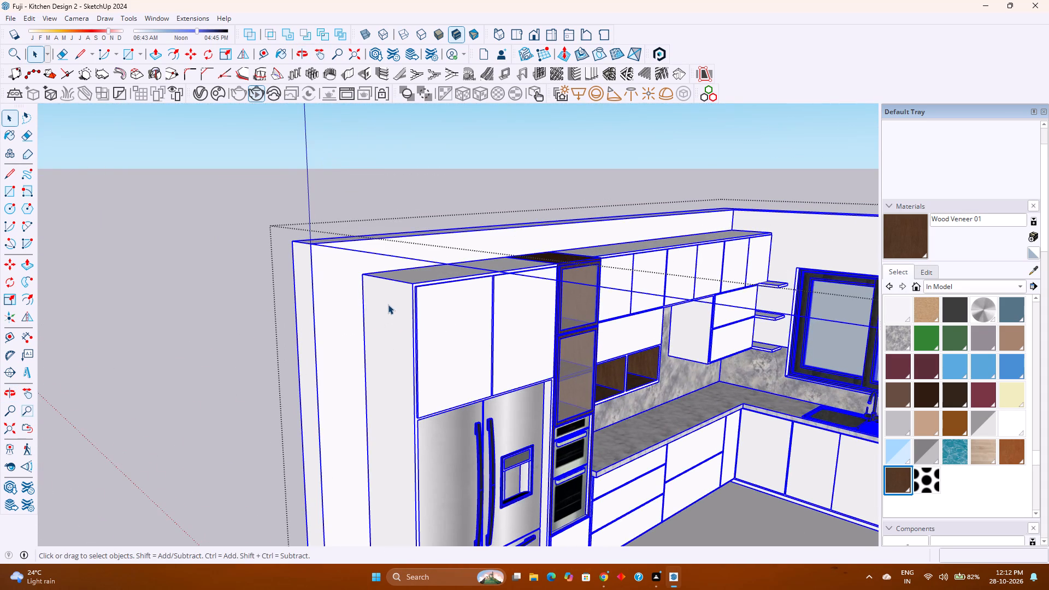
triple_click(403, 299)
click(403, 299)
click(403, 299)
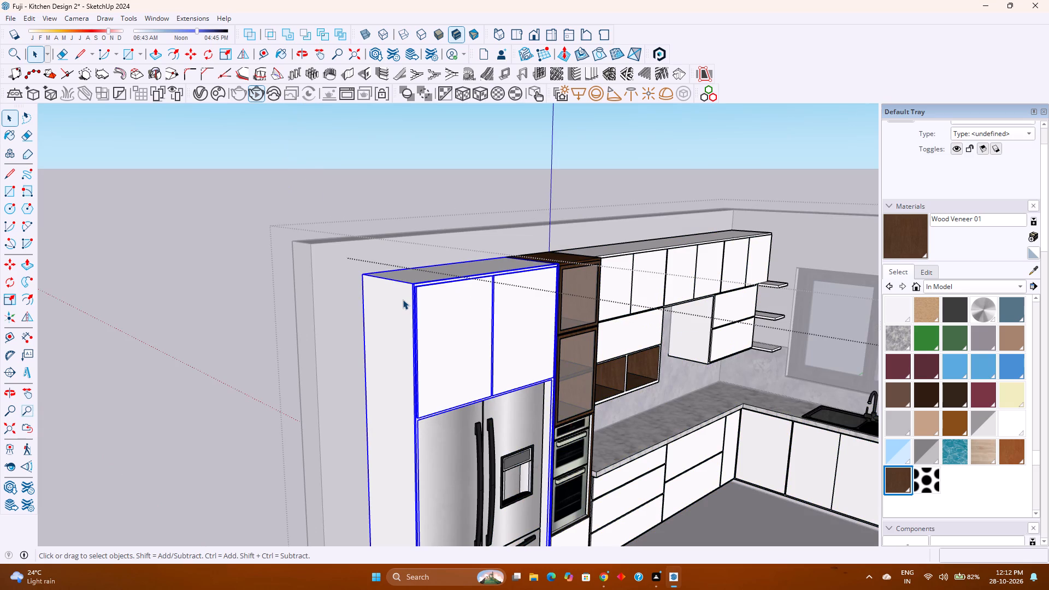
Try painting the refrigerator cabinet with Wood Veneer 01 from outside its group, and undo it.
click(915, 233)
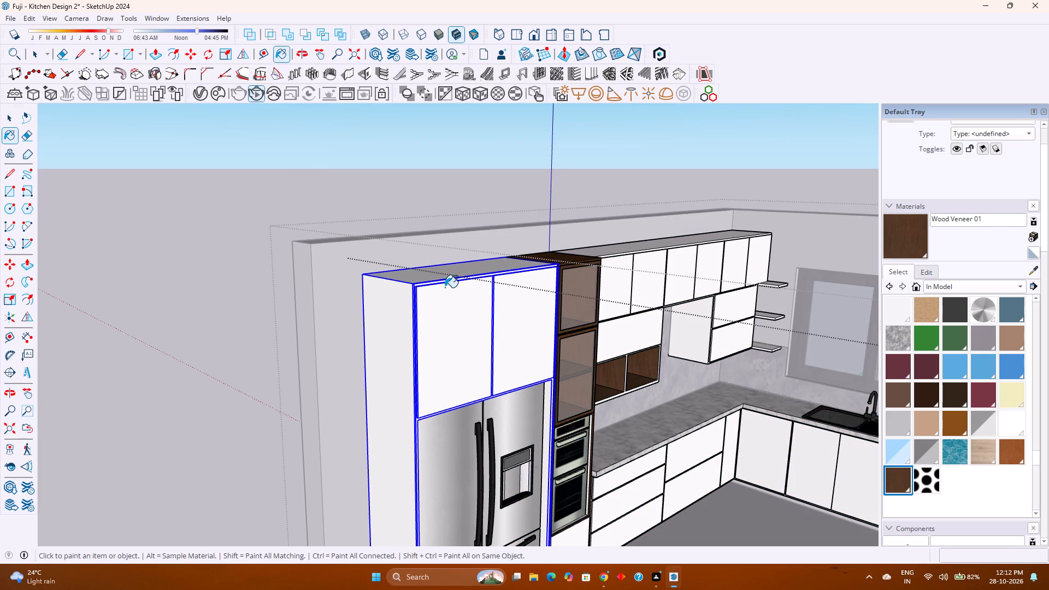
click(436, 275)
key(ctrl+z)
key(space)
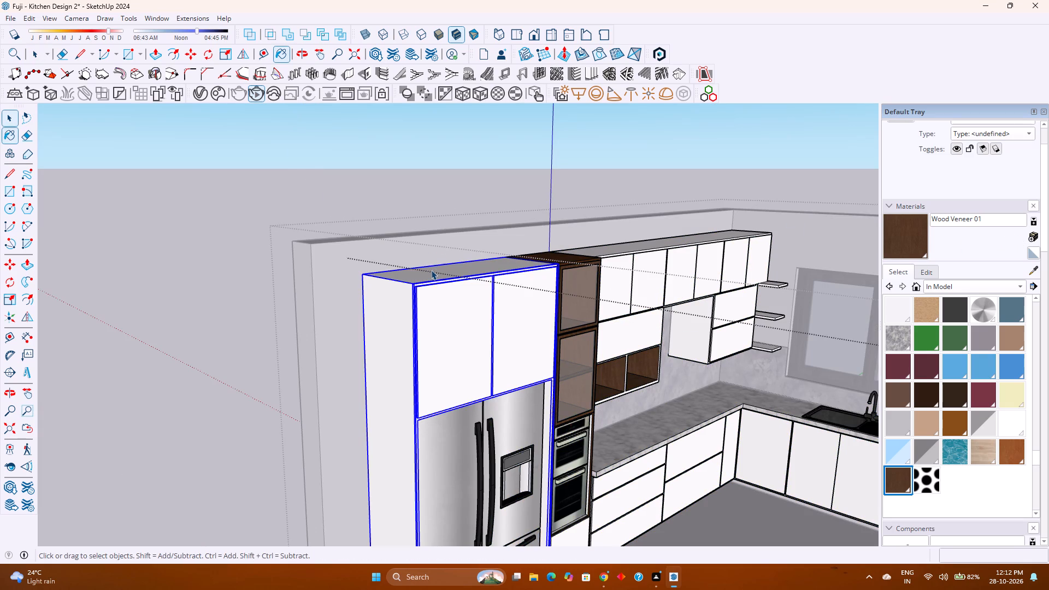
Open the refrigerator cabinet group, paint its outer carcass with Wood Veneer 01 while leaving the doors unpainted, and close the group.
double_click(431, 270)
scroll(405, 293, up, 1)
triple_click(405, 293)
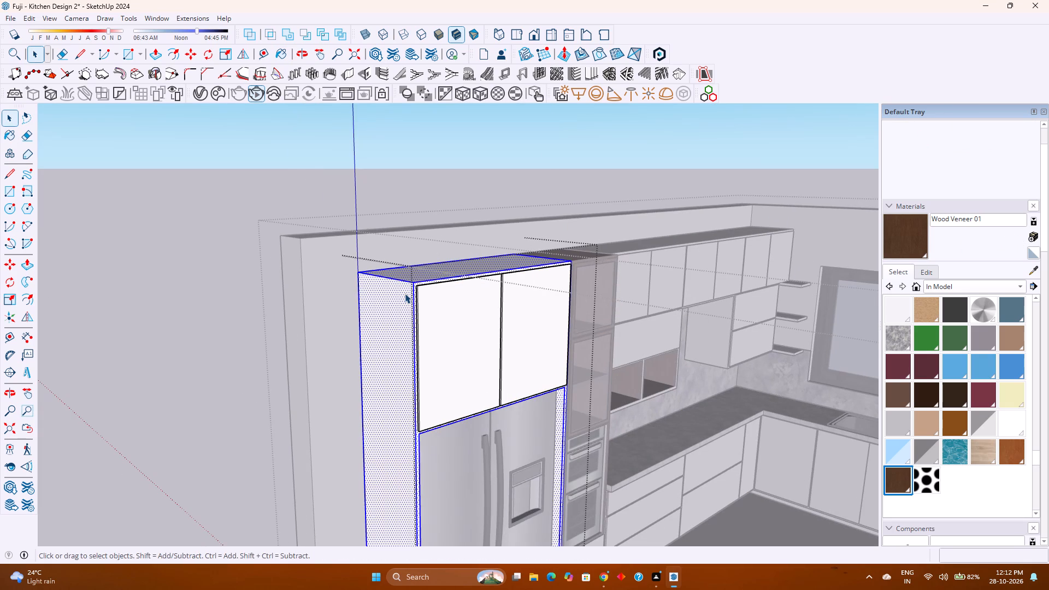
click(916, 243)
click(408, 284)
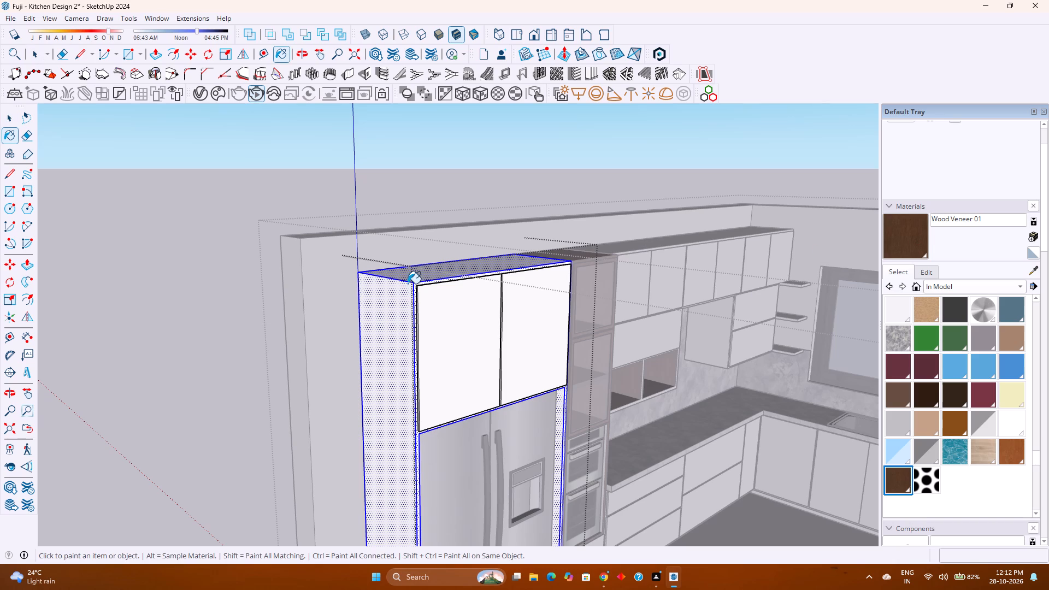
key(space)
key(Escape)
scroll(545, 304, down, 4)
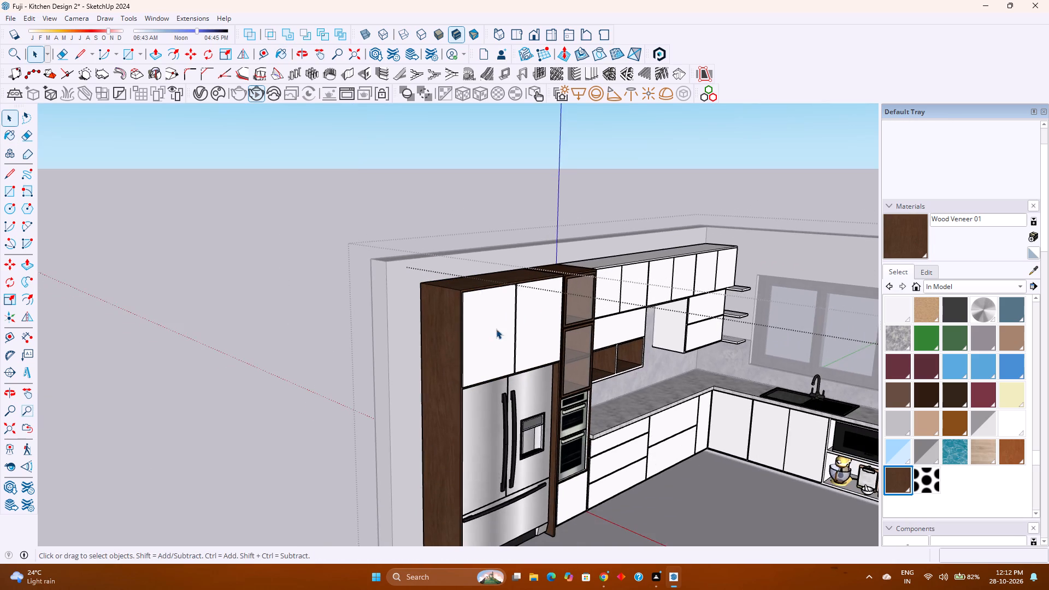
Save the model with the painted refrigerator cabinet.
scroll(497, 493, down, 5)
scroll(502, 434, up, 1)
middle_drag(502, 434, 509, 417)
middle_click(509, 417)
key(ctrl+s)
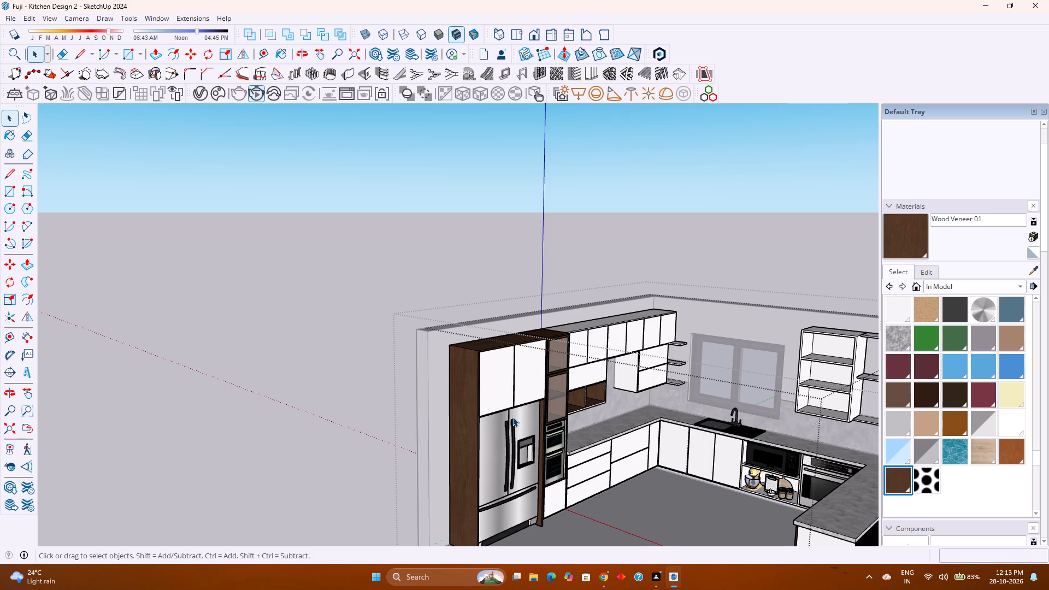
Leave the open group and examine the finishes of the wall cabinets, shelves and peninsula from several angles.
scroll(480, 351, down, 1)
scroll(612, 398, up, 5)
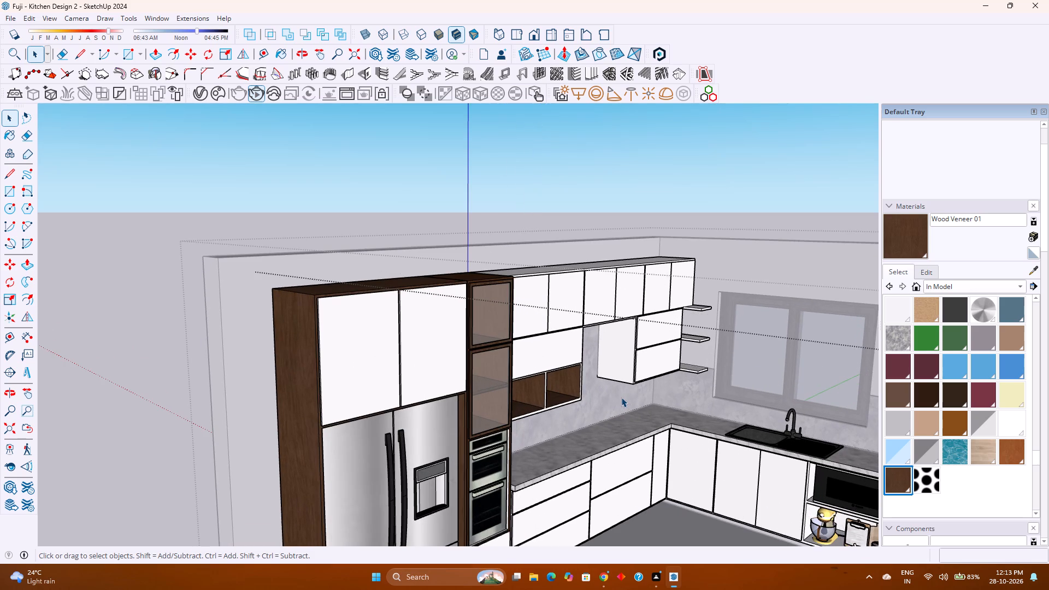
shift+middle_drag(666, 397, 494, 284)
shift+middle_click(492, 282)
scroll(475, 293, up, 3)
scroll(492, 307, down, 4)
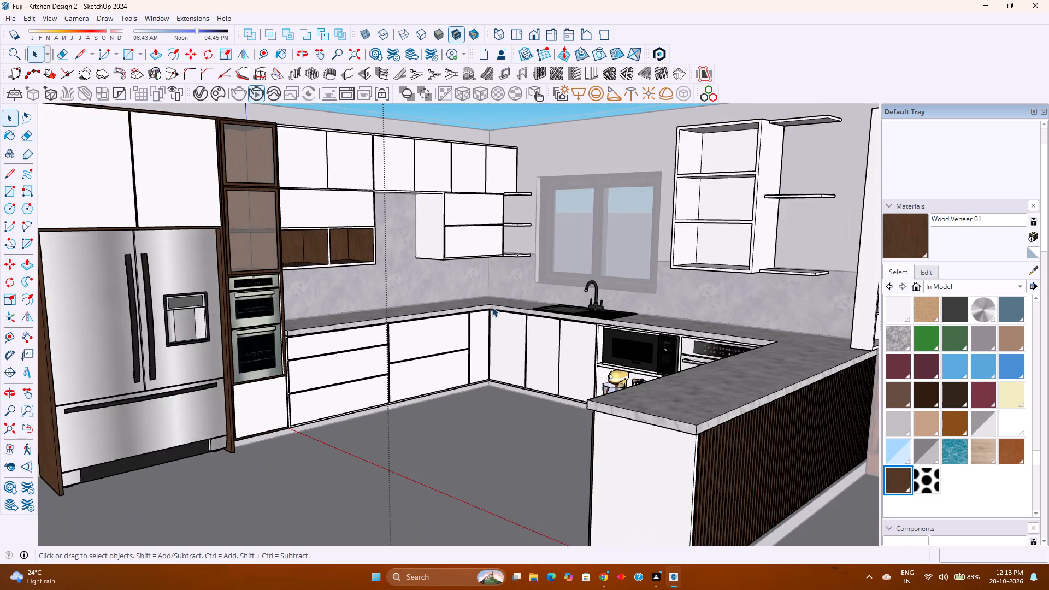
middle_drag(468, 290, 378, 362)
middle_click(378, 362)
middle_drag(379, 362, 408, 348)
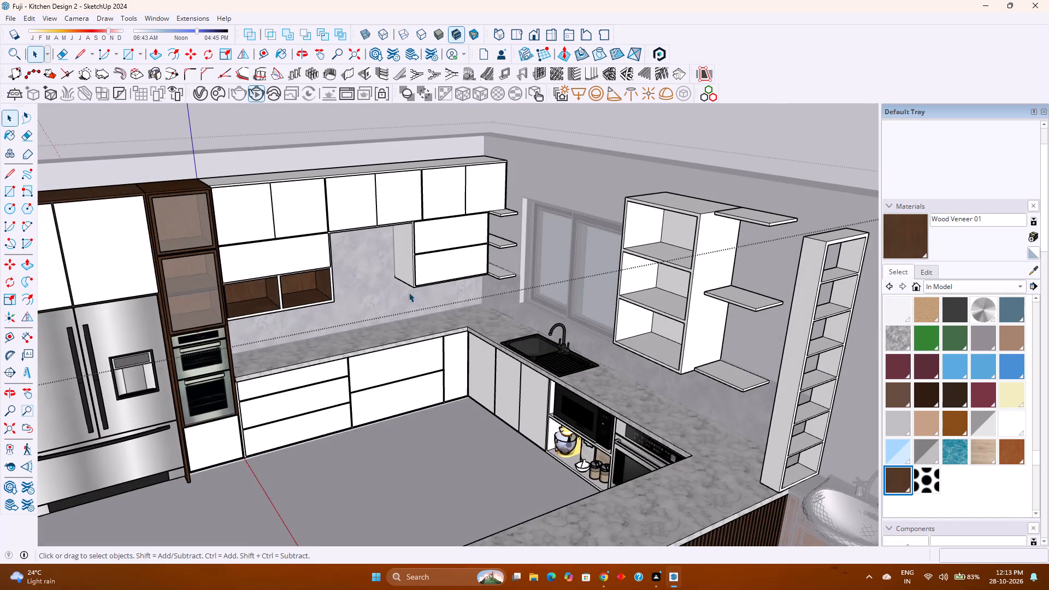
key(Escape)
scroll(409, 293, down, 3)
scroll(443, 297, up, 1)
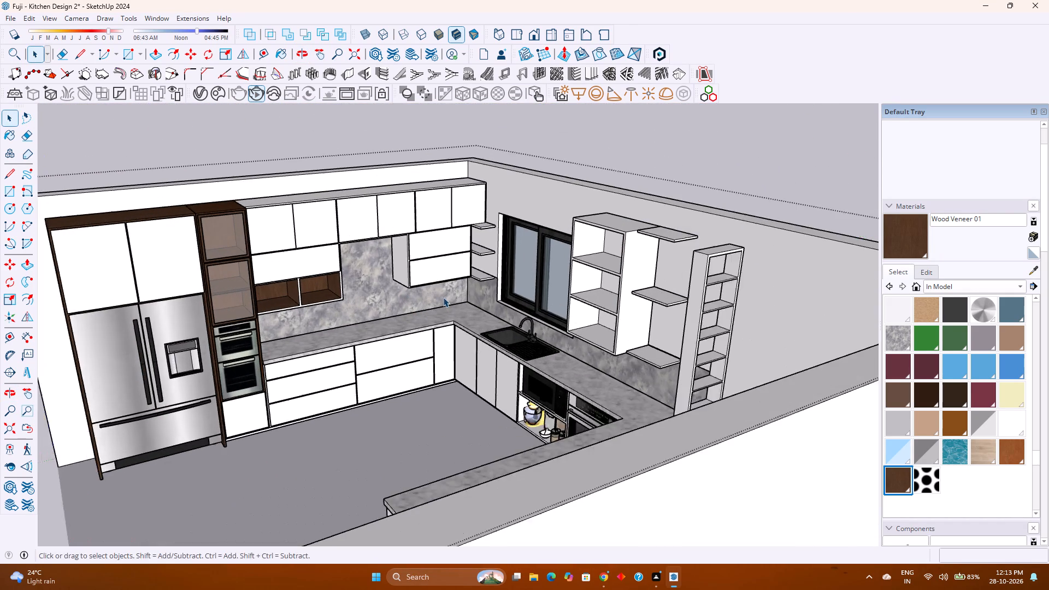
scroll(443, 297, up, 1)
shift+middle_drag(463, 306, 433, 310)
shift+middle_click(433, 310)
middle_drag(426, 321, 561, 282)
scroll(563, 282, down, 3)
shift+middle_drag(558, 272, 523, 257)
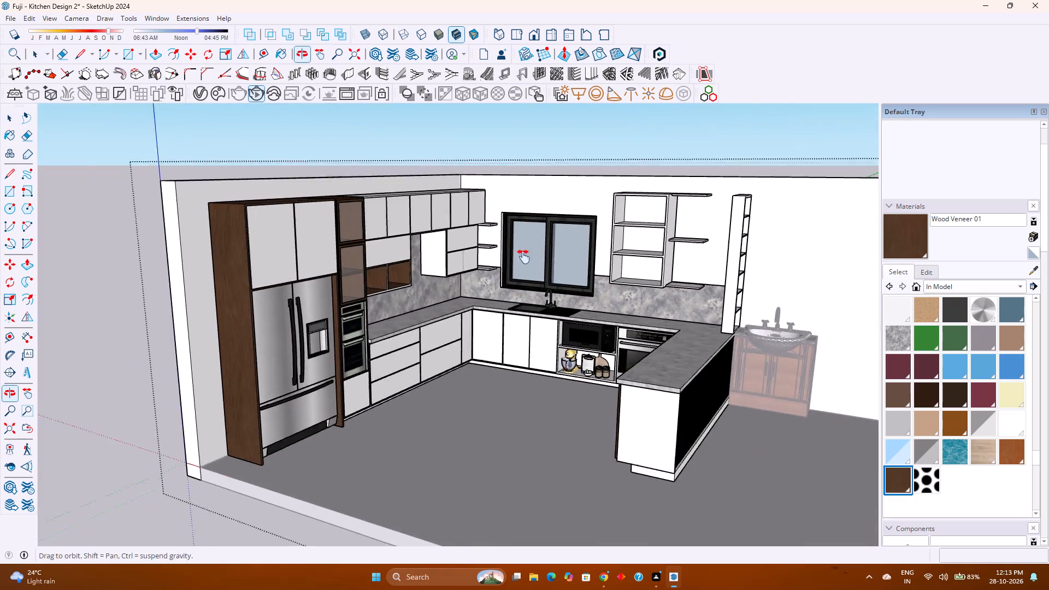
shift+middle_drag(523, 257, 470, 251)
middle_click(470, 251)
Open the nested wall cabinet group, paint the three small open shelves beside the window with Wood Veneer 01, and close the group.
scroll(463, 300, up, 3)
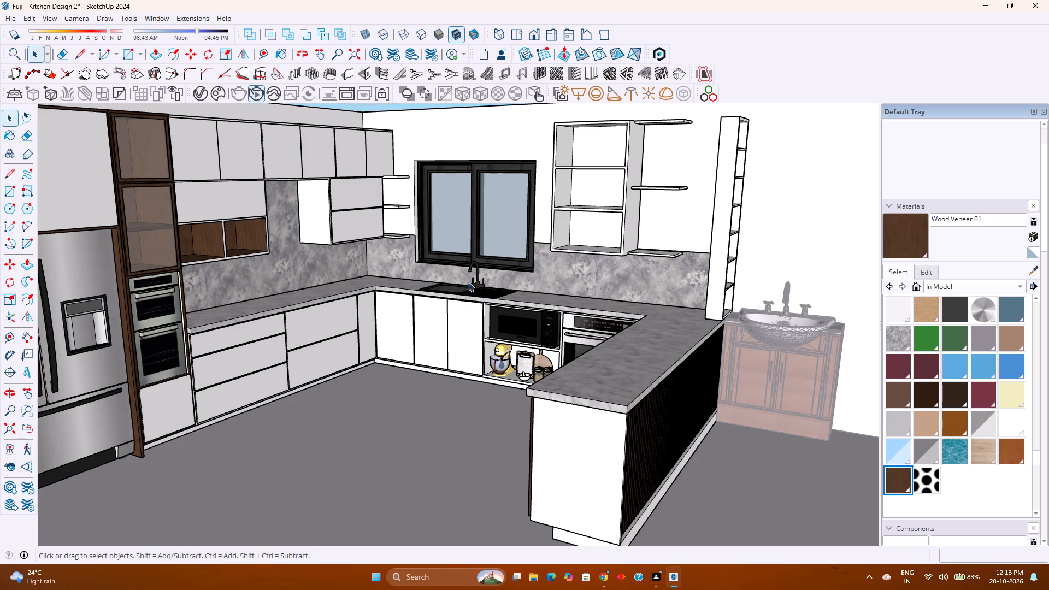
scroll(384, 192, up, 4)
click(400, 211)
click(404, 214)
click(406, 215)
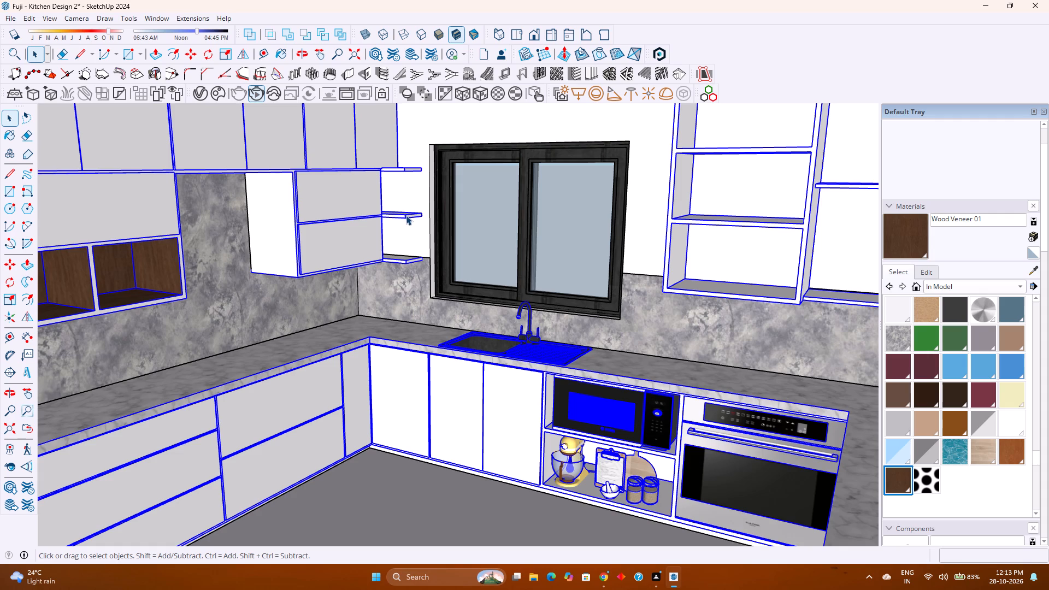
click(406, 215)
click(406, 216)
click(406, 216)
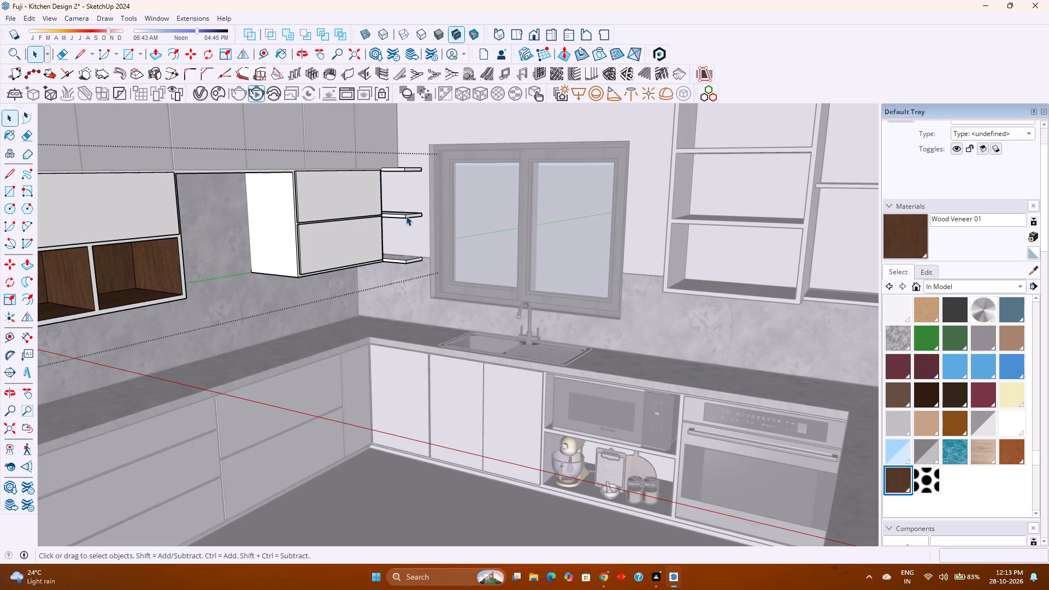
click(406, 216)
click(915, 236)
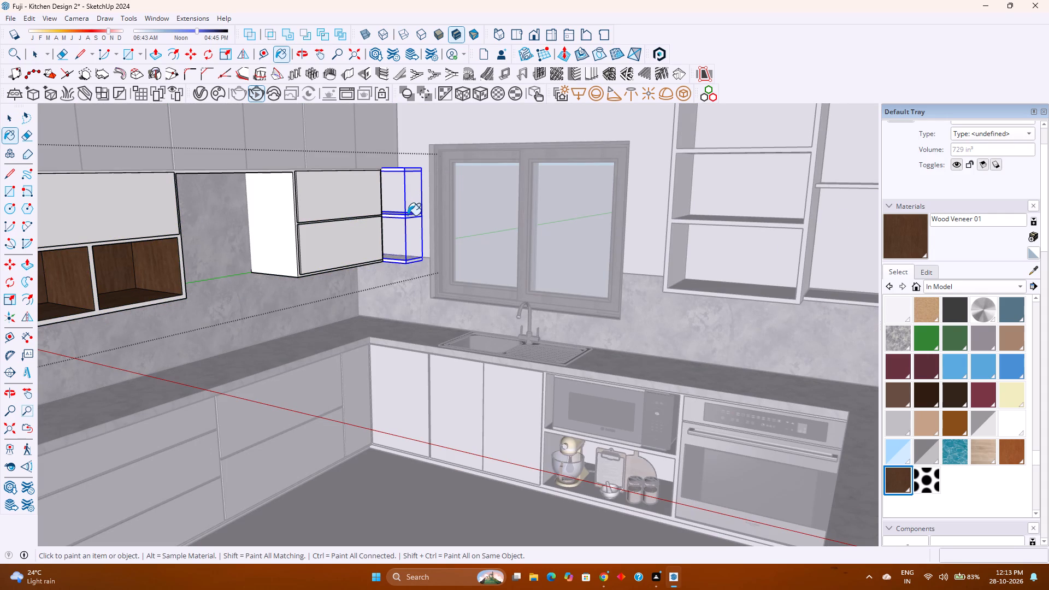
click(408, 215)
key(space)
key(Escape)
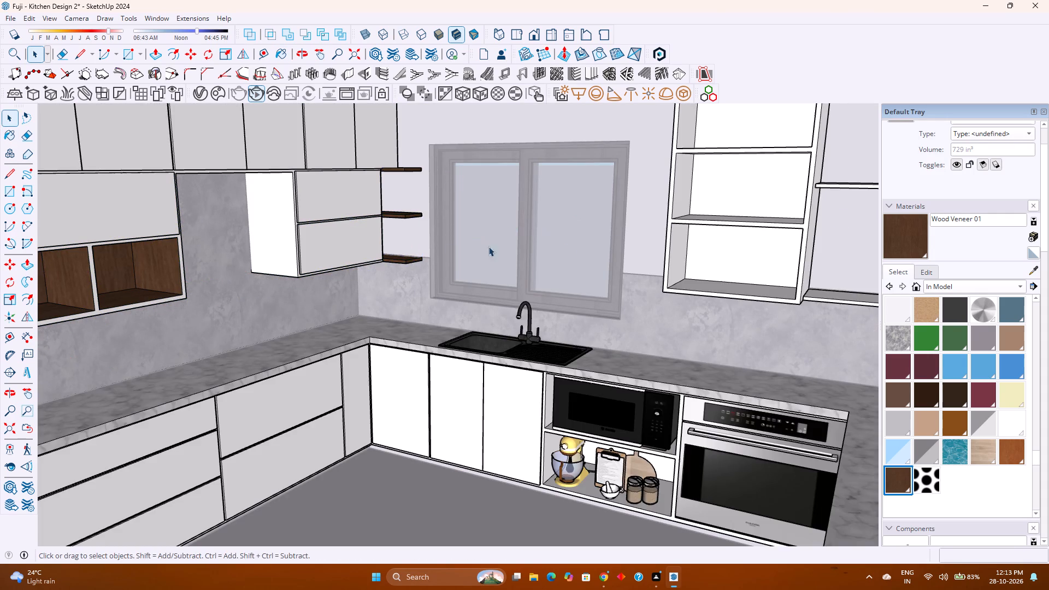
Open the cabinetry group and paint the open wall shelf unit beside the window with Wood Veneer 01.
scroll(567, 246, down, 3)
key(Escape)
scroll(567, 246, down, 2)
shift+middle_drag(570, 245, 439, 225)
shift+middle_click(438, 225)
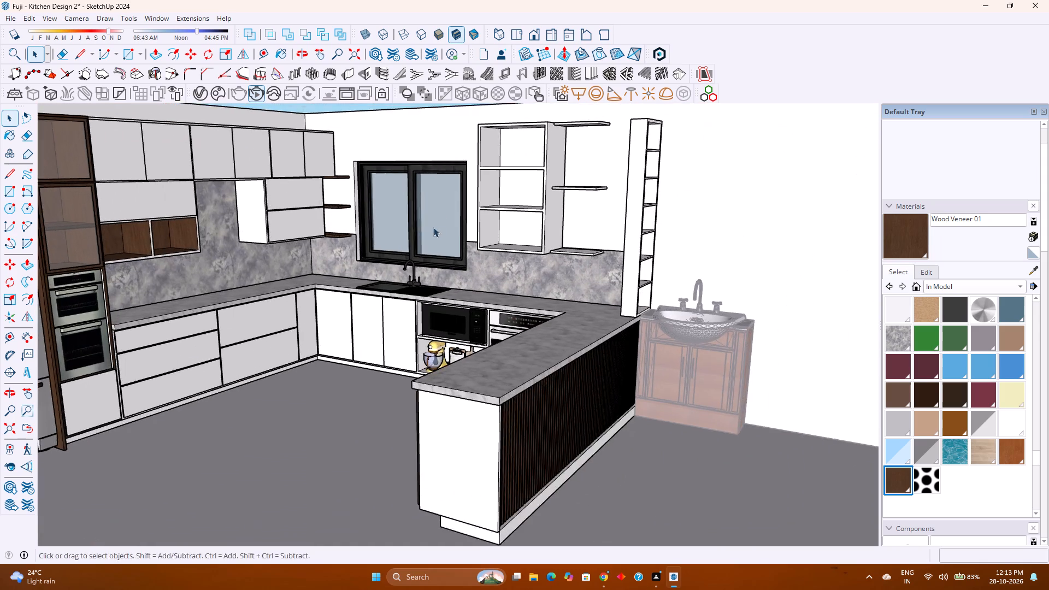
middle_drag(441, 231, 499, 239)
middle_click(501, 239)
click(584, 219)
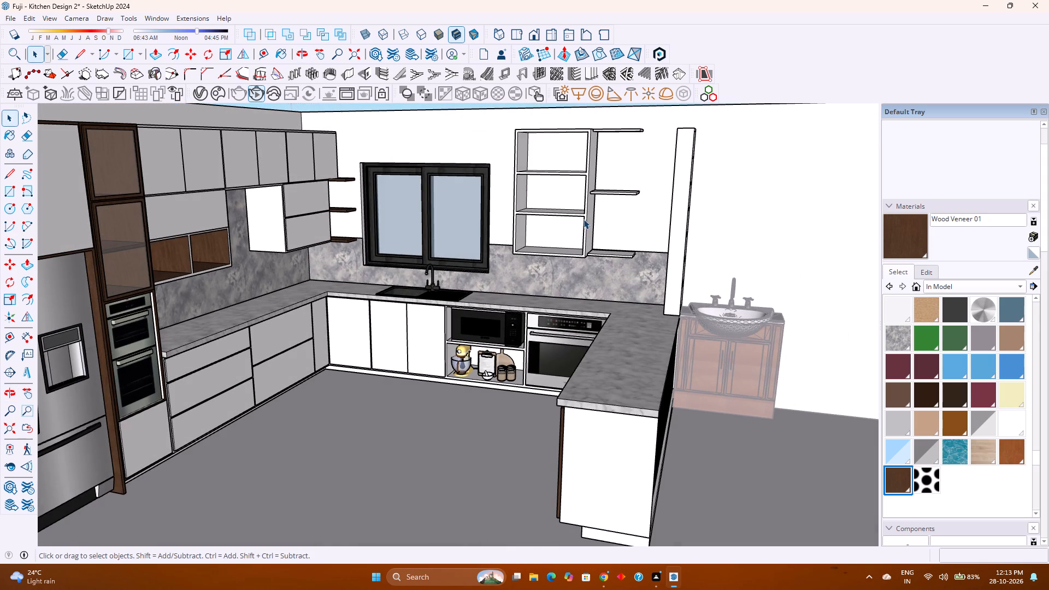
double_click(585, 218)
click(585, 218)
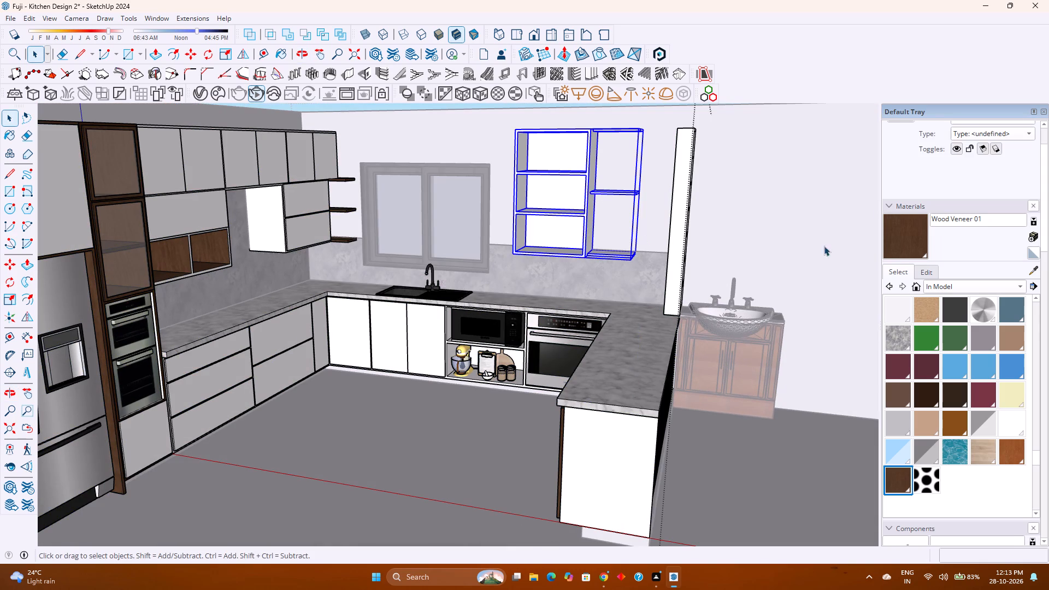
click(894, 235)
click(590, 198)
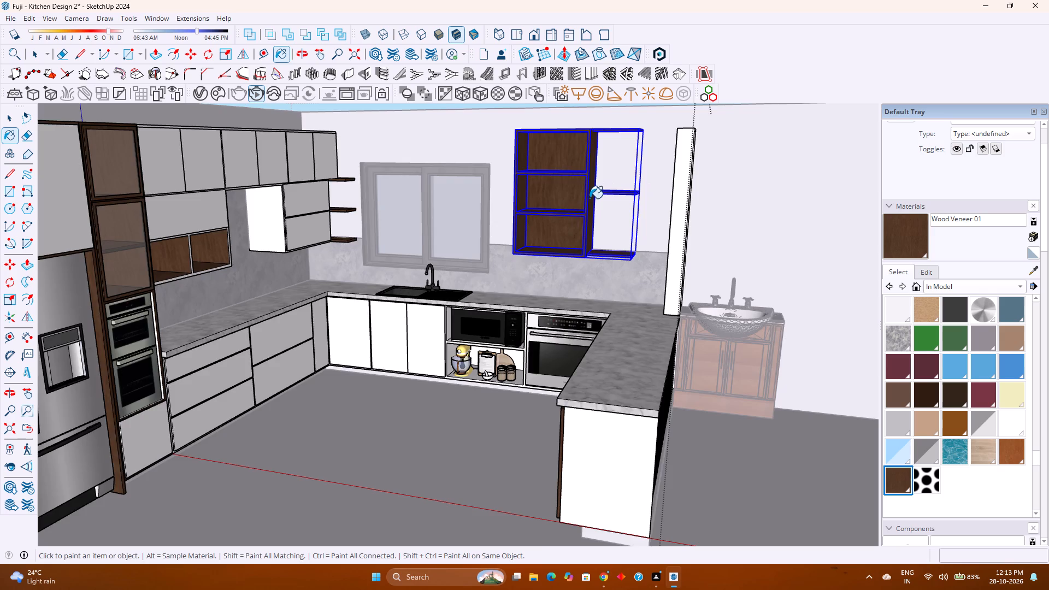
Paint the tall open shelf tower standing on the peninsula with Wood Veneer 01, and close the cabinetry group.
scroll(590, 198, up, 2)
middle_drag(618, 219, 633, 227)
middle_drag(646, 235, 665, 246)
middle_drag(668, 247, 738, 265)
middle_click(738, 265)
click(749, 263)
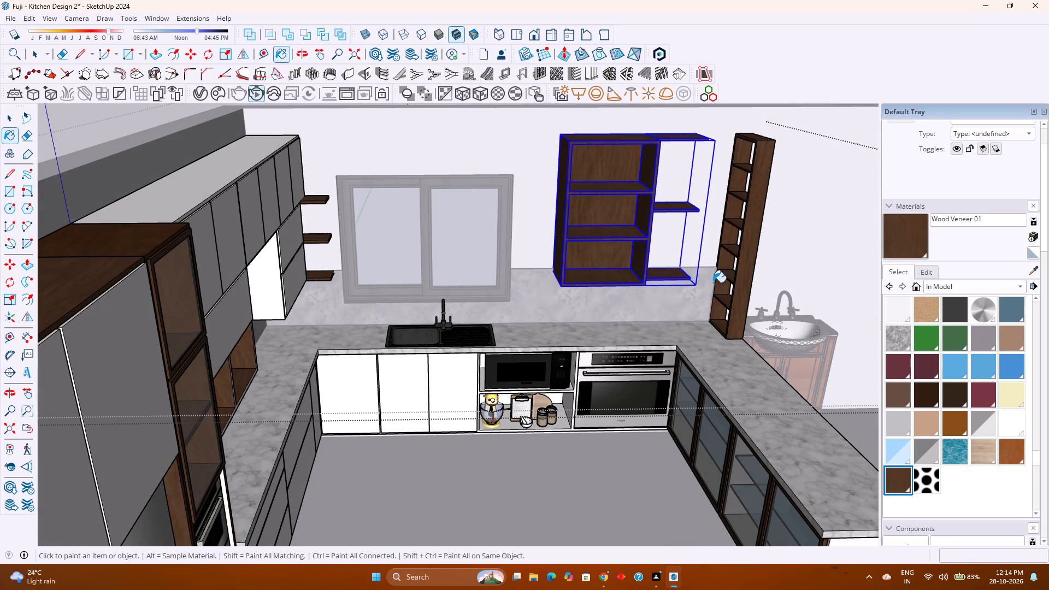
middle_drag(697, 300, 629, 283)
middle_click(629, 283)
key(space)
key(Escape)
scroll(617, 276, down, 4)
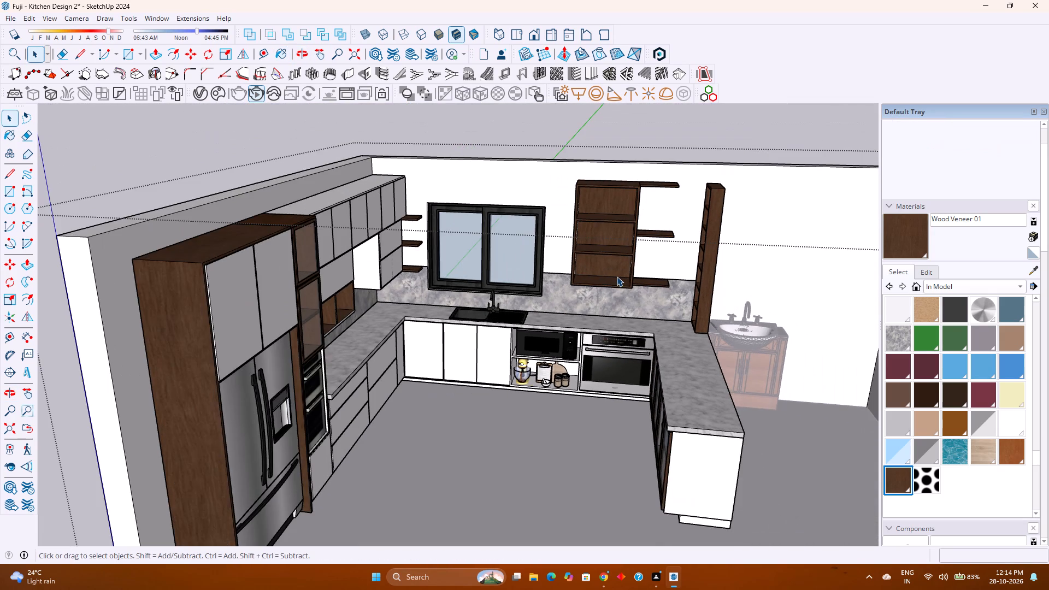
key(Escape)
scroll(616, 276, down, 3)
key(Escape)
Save the model with the painted shelf units.
scroll(598, 296, down, 1)
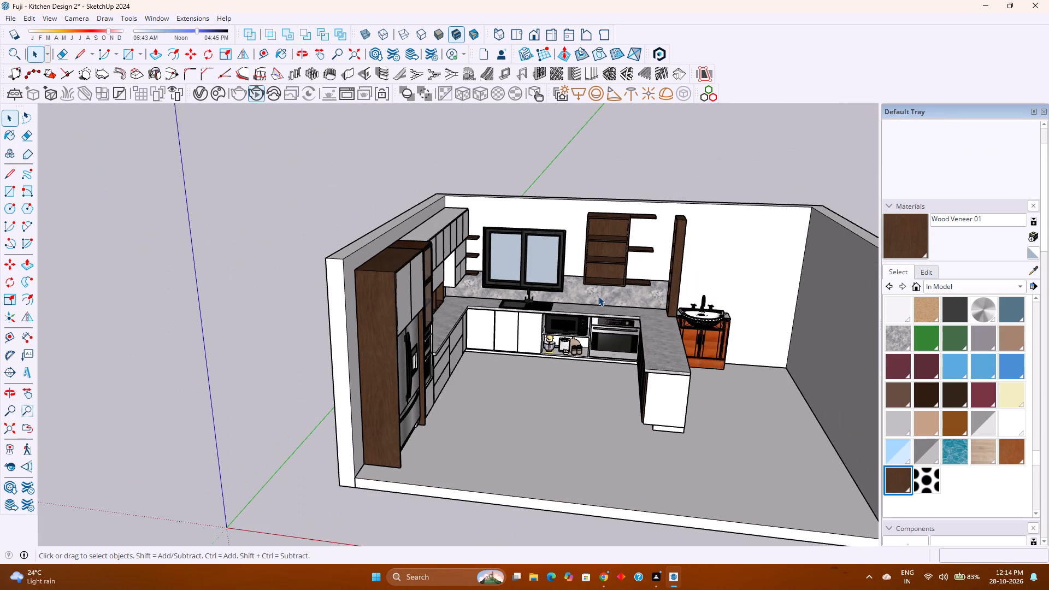
shift+middle_drag(598, 296, 649, 347)
shift+middle_click(649, 347)
middle_drag(641, 347, 555, 285)
scroll(614, 329, up, 4)
shift+middle_drag(614, 329, 585, 285)
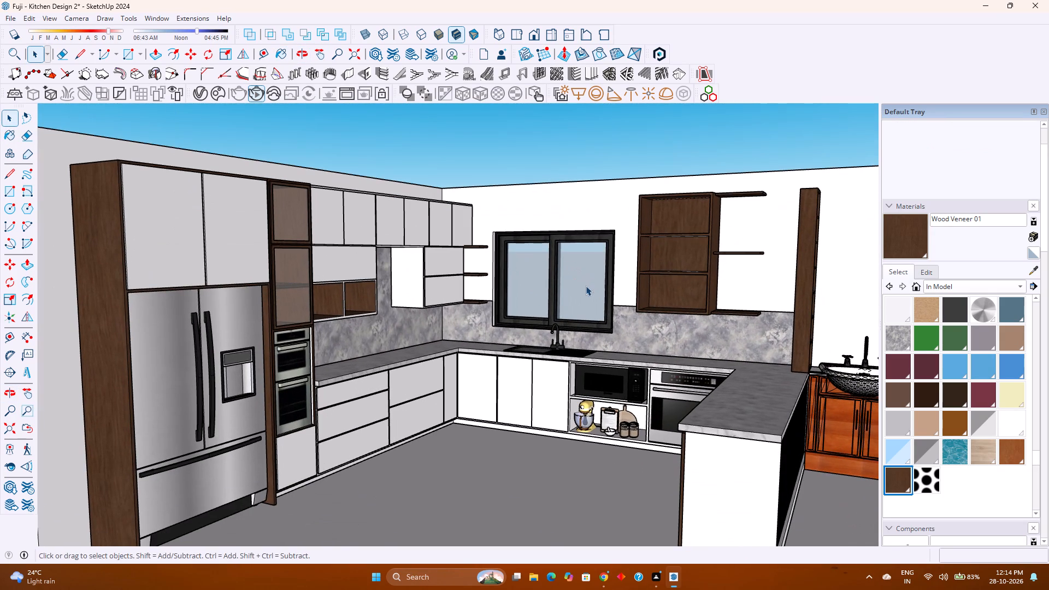
key(ctrl+s)
Darken the washbasin cabinet's wood, Material4, by setting its HLS saturation to 63 and lightness to 26.
scroll(487, 320, up, 2)
scroll(487, 318, down, 4)
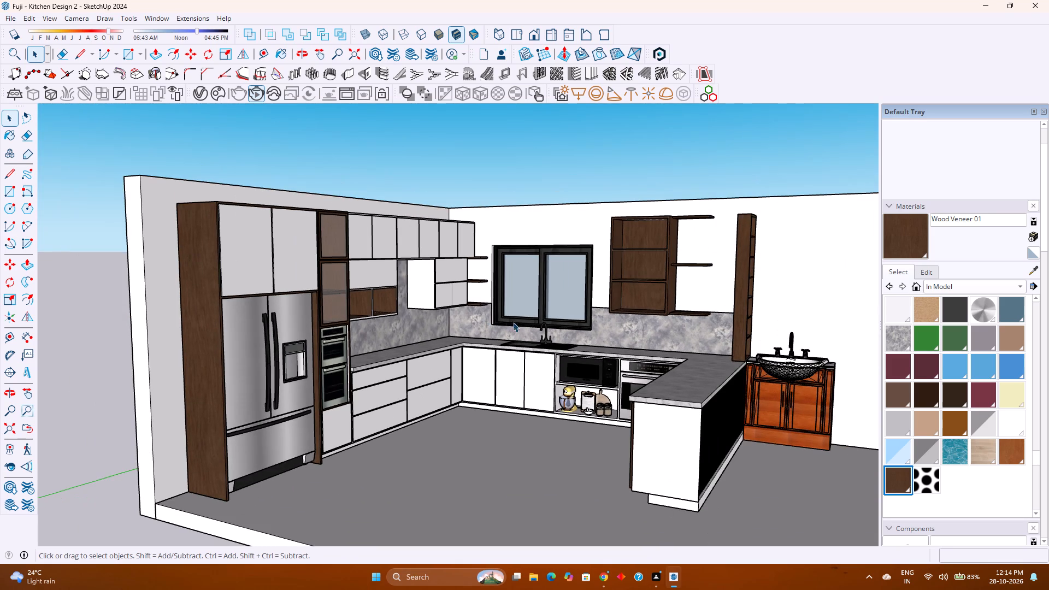
scroll(985, 410, up, 3)
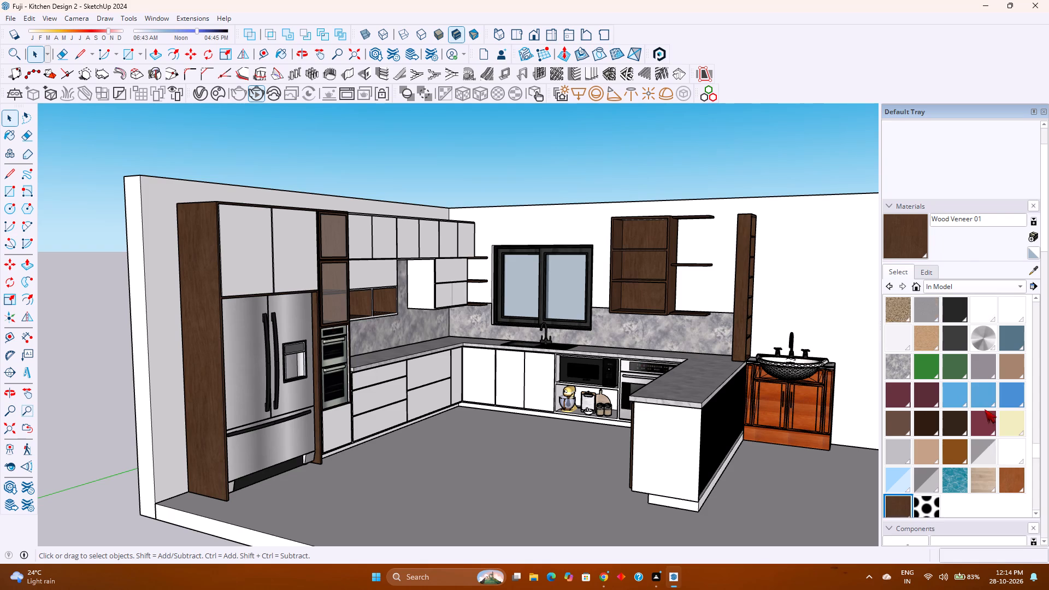
scroll(985, 409, up, 4)
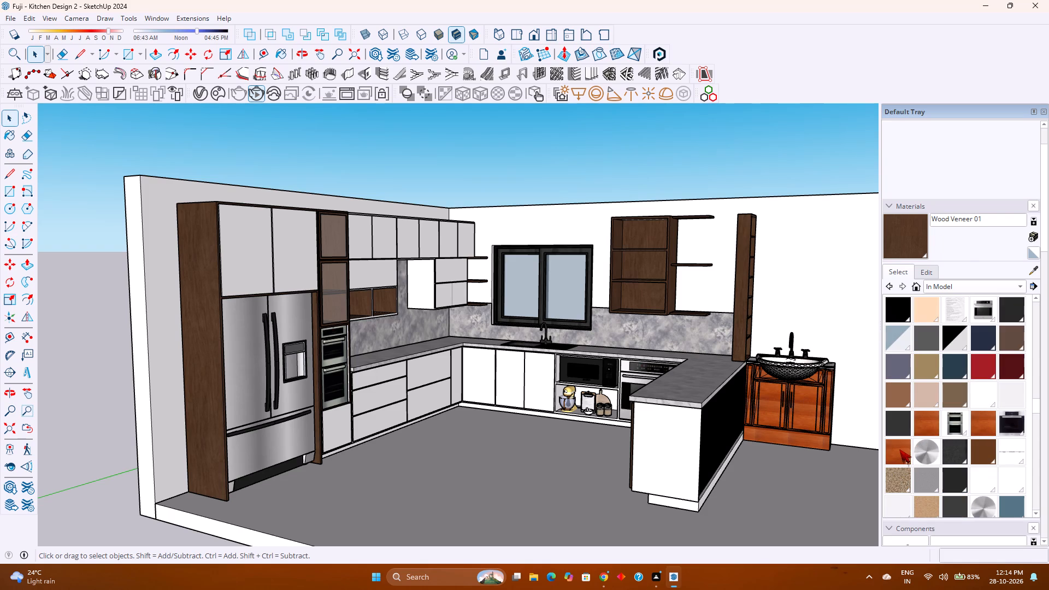
click(899, 450)
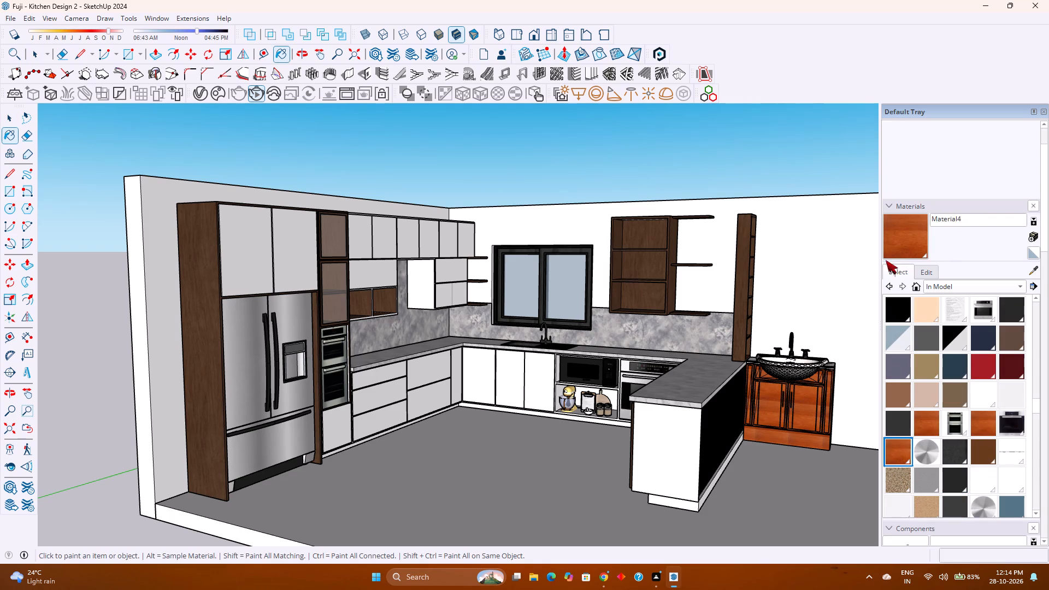
click(920, 250)
key(space)
scroll(815, 397, up, 6)
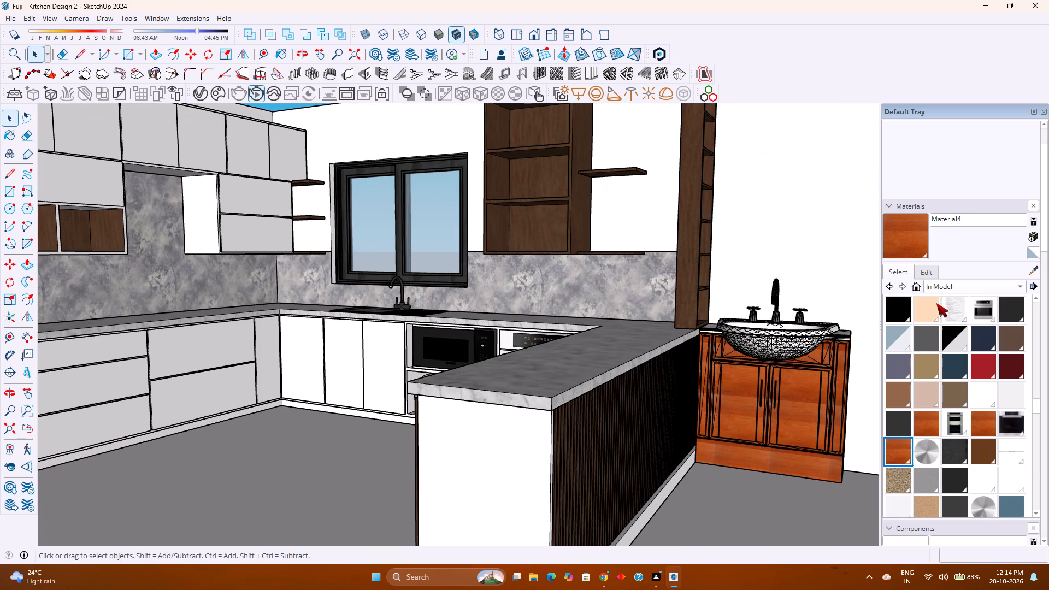
scroll(954, 278, up, 10)
click(931, 333)
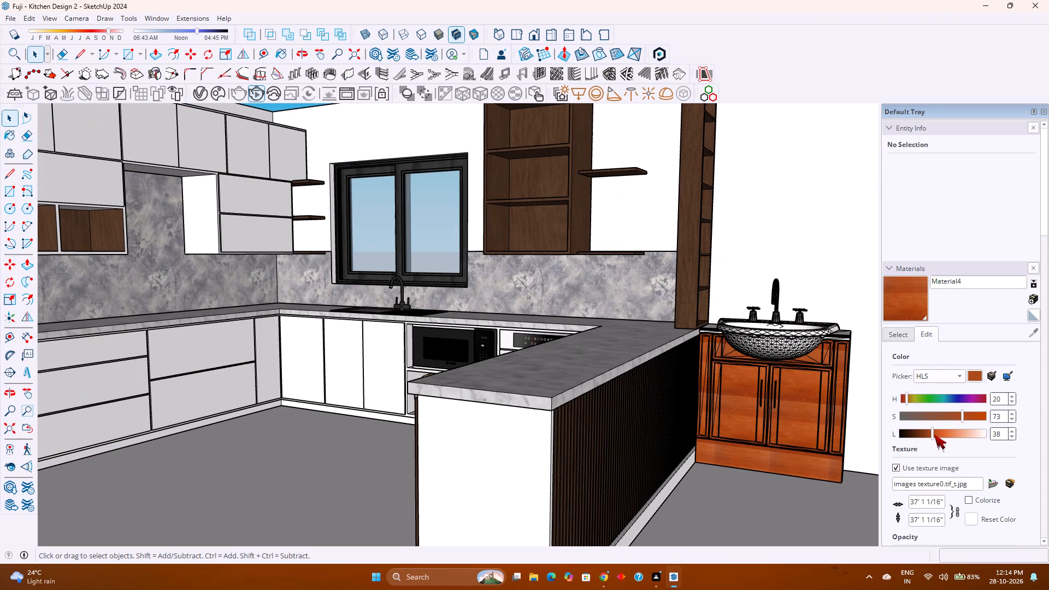
drag(932, 435, 922, 435)
drag(965, 419, 973, 417)
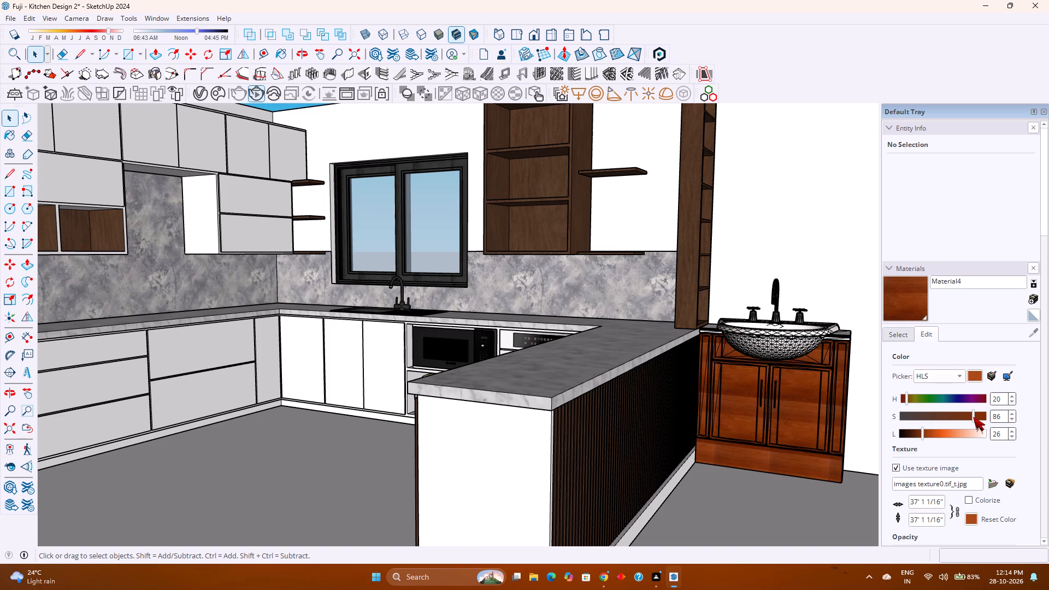
drag(973, 417, 953, 423)
key(space)
Examine the wood and white finishes of the cabinets, shelves, peninsula and washbasin cabinet from several angles.
scroll(758, 440, down, 4)
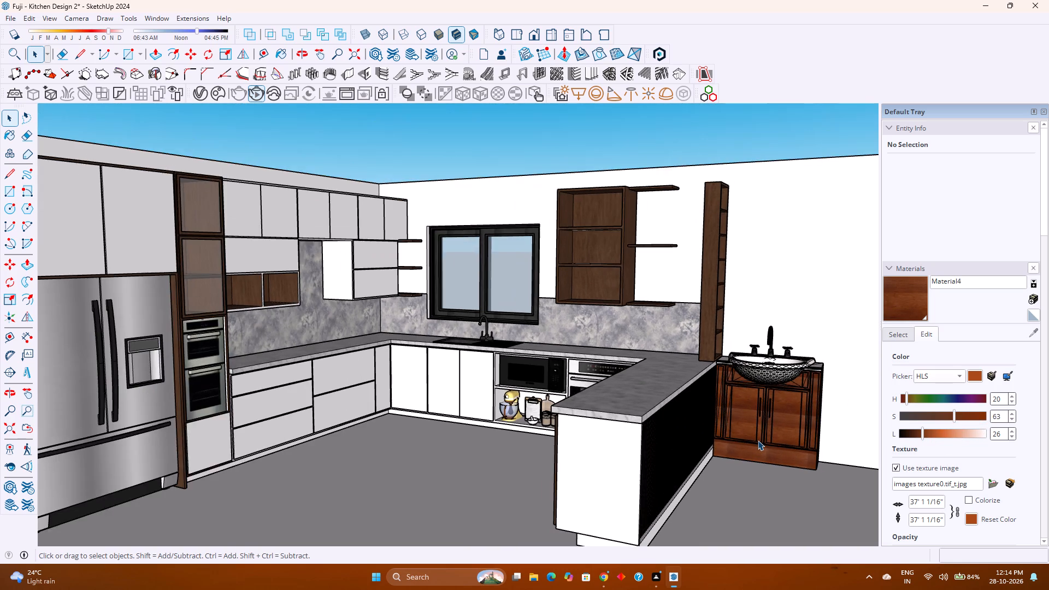
key(Escape)
scroll(758, 440, down, 5)
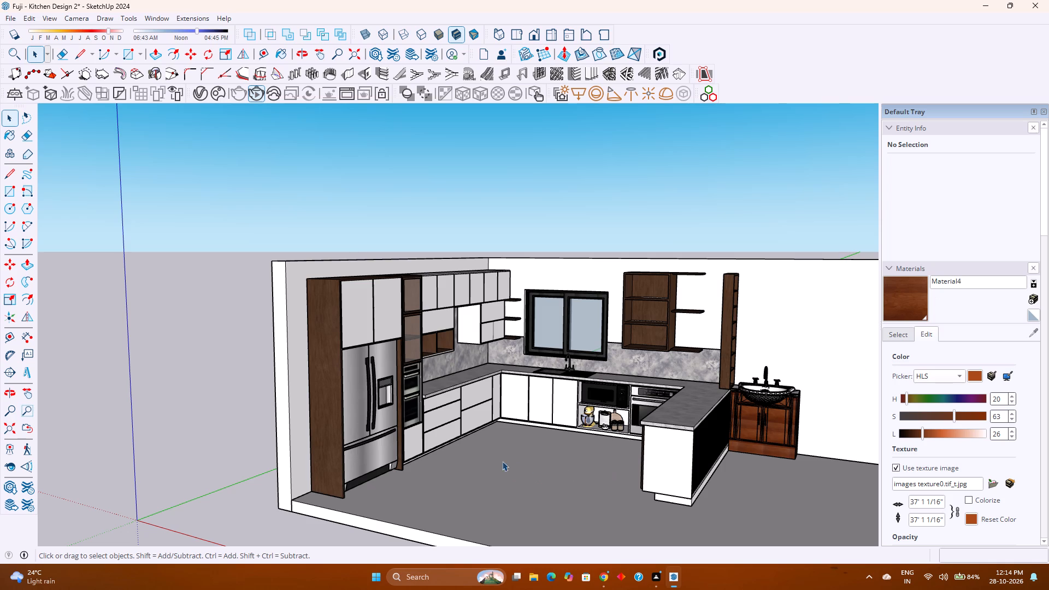
click(513, 449)
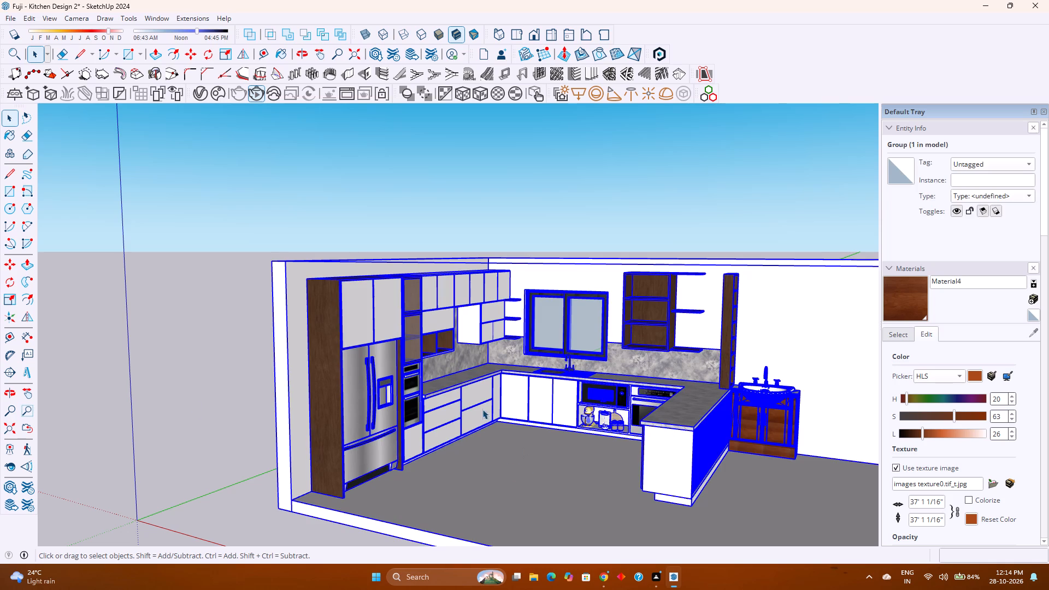
double_click(193, 343)
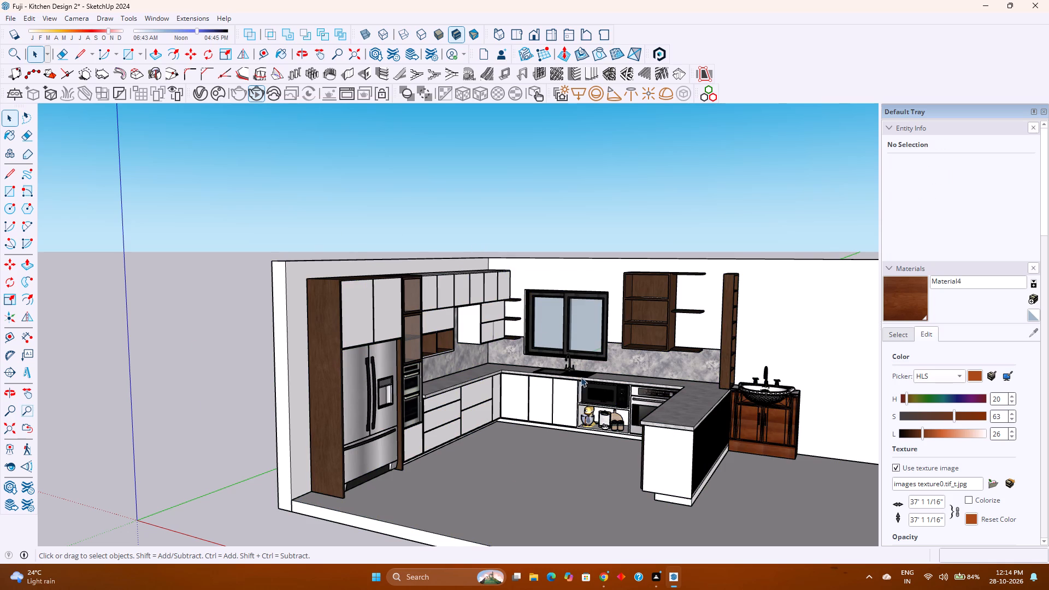
scroll(539, 309, up, 5)
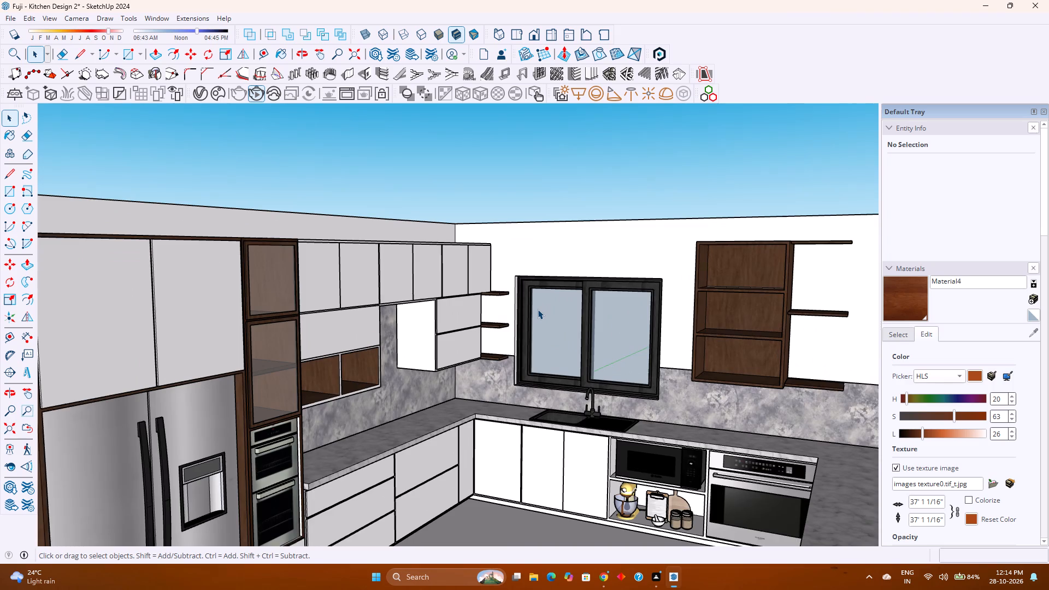
scroll(538, 309, down, 1)
shift+middle_drag(611, 329, 540, 331)
middle_click(540, 331)
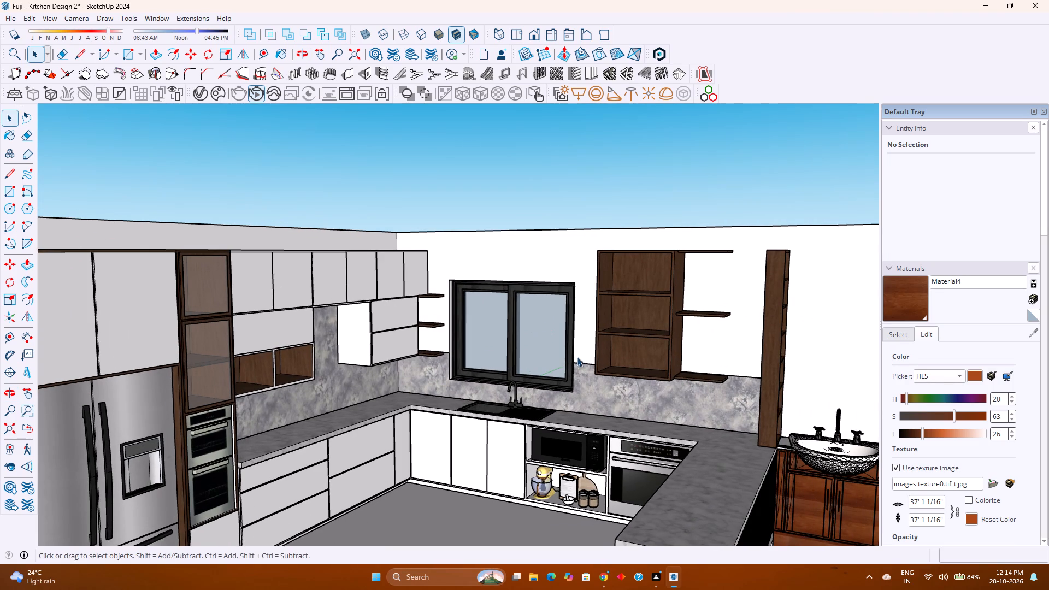
scroll(493, 380, down, 1)
shift+middle_drag(493, 380, 598, 334)
shift+scroll(493, 380, up, 1)
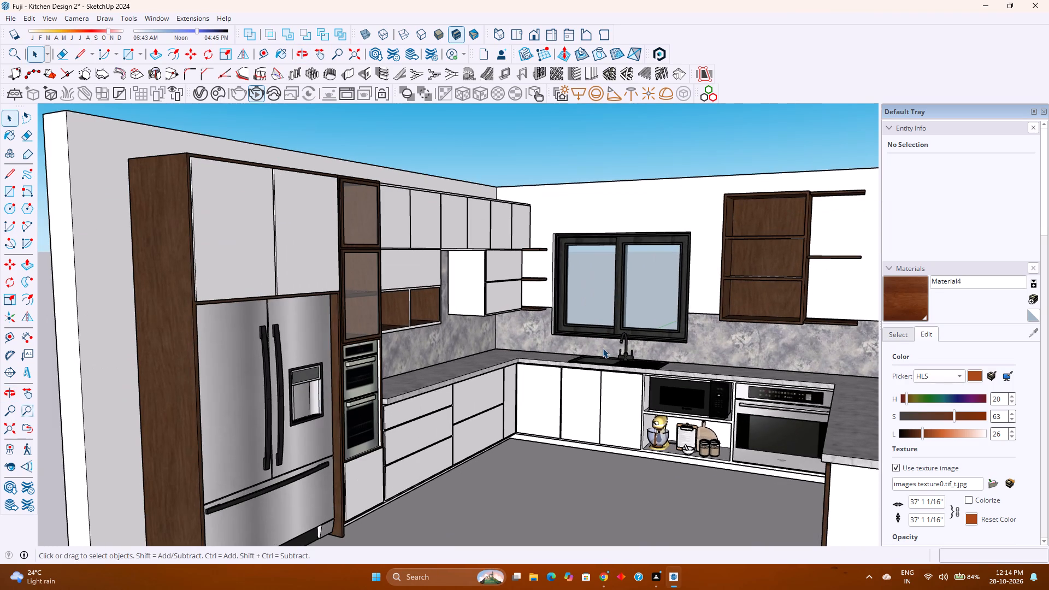
middle_drag(721, 313, 689, 380)
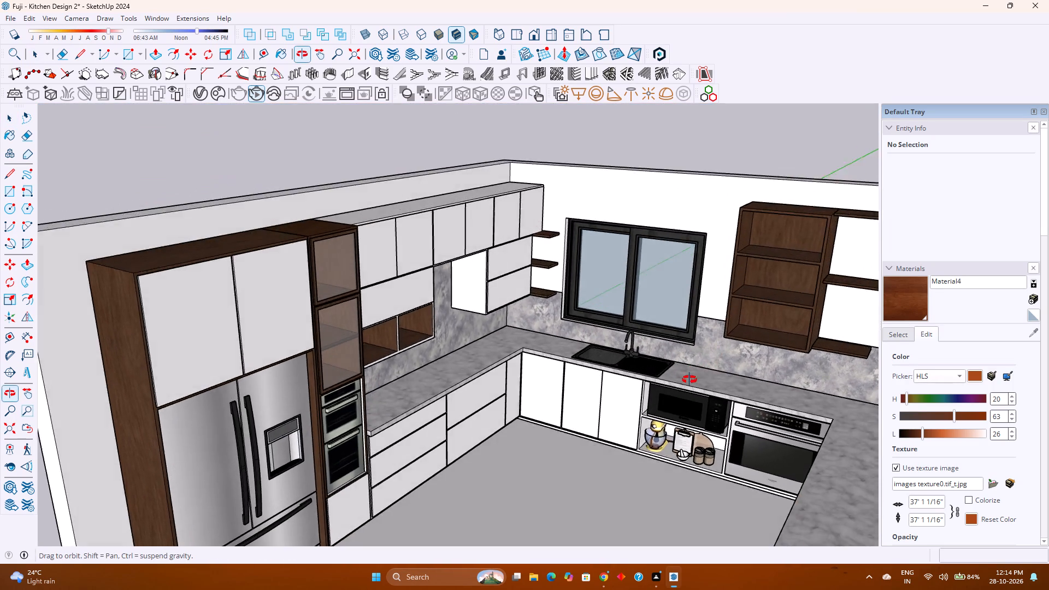
middle_drag(689, 380, 685, 387)
middle_drag(687, 383, 730, 314)
middle_click(730, 314)
middle_click(730, 314)
shift+middle_drag(749, 306, 640, 299)
scroll(415, 327, down, 2)
shift+middle_drag(258, 348, 387, 326)
shift+middle_click(387, 326)
scroll(388, 326, down, 1)
middle_drag(388, 326, 443, 355)
middle_click(443, 355)
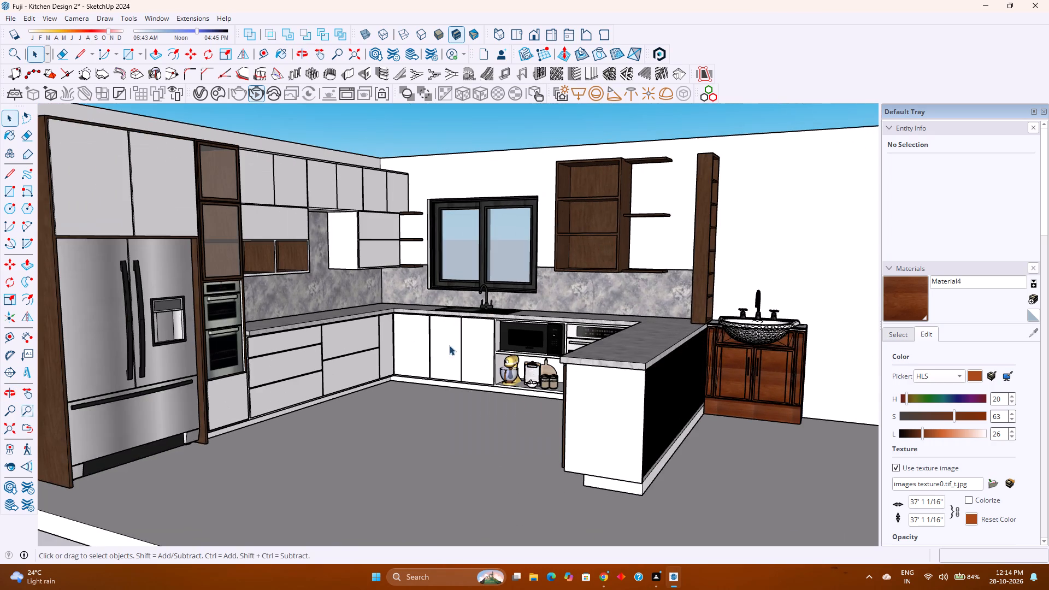
scroll(455, 332, down, 1)
shift+middle_drag(461, 390, 461, 402)
shift+middle_click(461, 402)
shift+middle_drag(451, 314, 474, 411)
scroll(468, 389, up, 2)
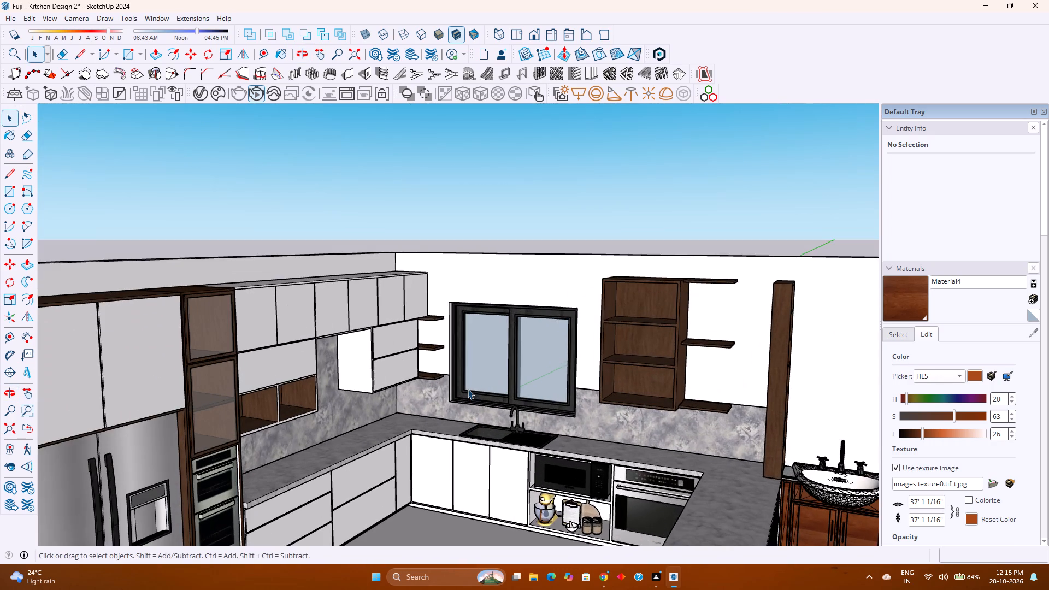
shift+middle_drag(463, 385, 456, 345)
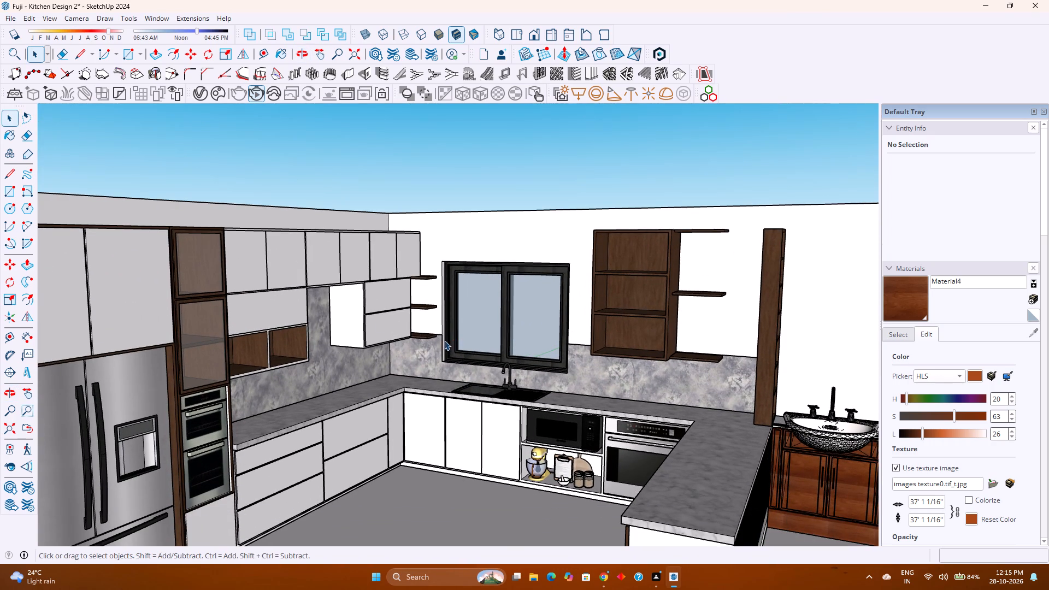
Open the nested wall cabinet group, select the front above the open niches, and load the Asian Paints Chromatics material collection.
click(342, 479)
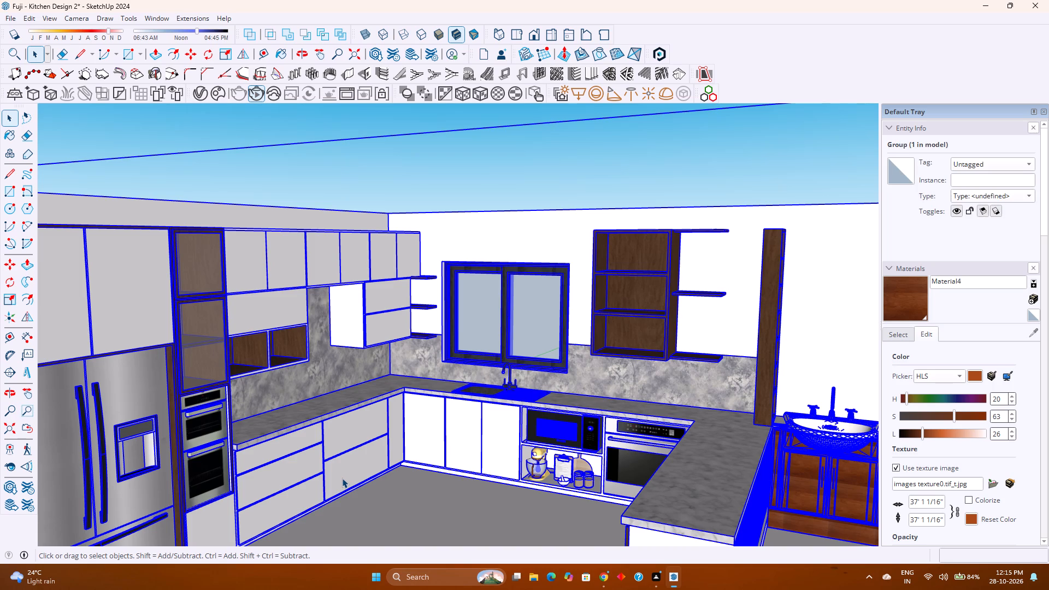
double_click(342, 478)
click(342, 477)
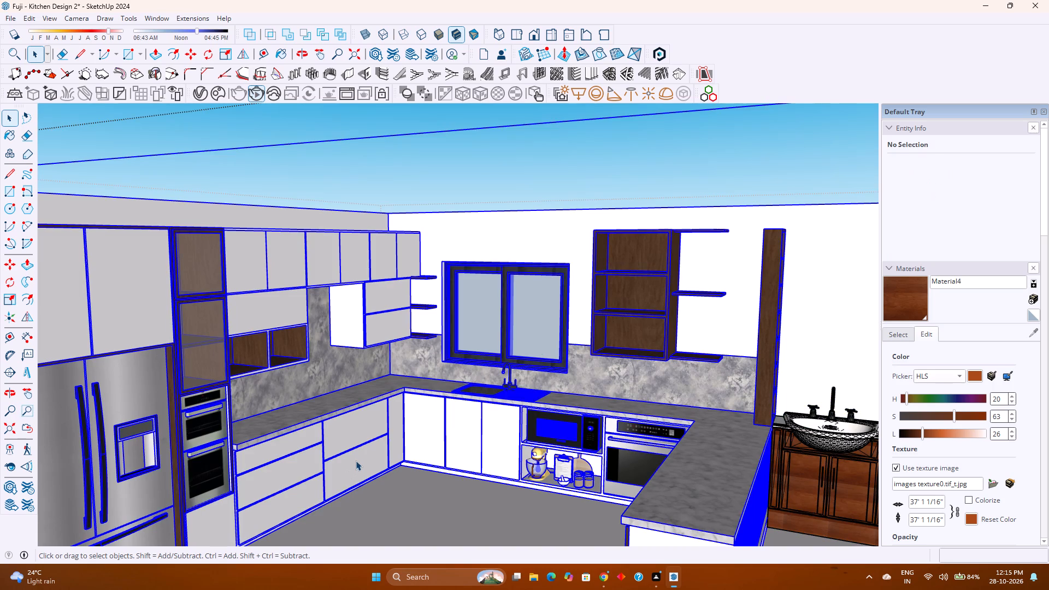
double_click(356, 460)
click(356, 460)
double_click(356, 460)
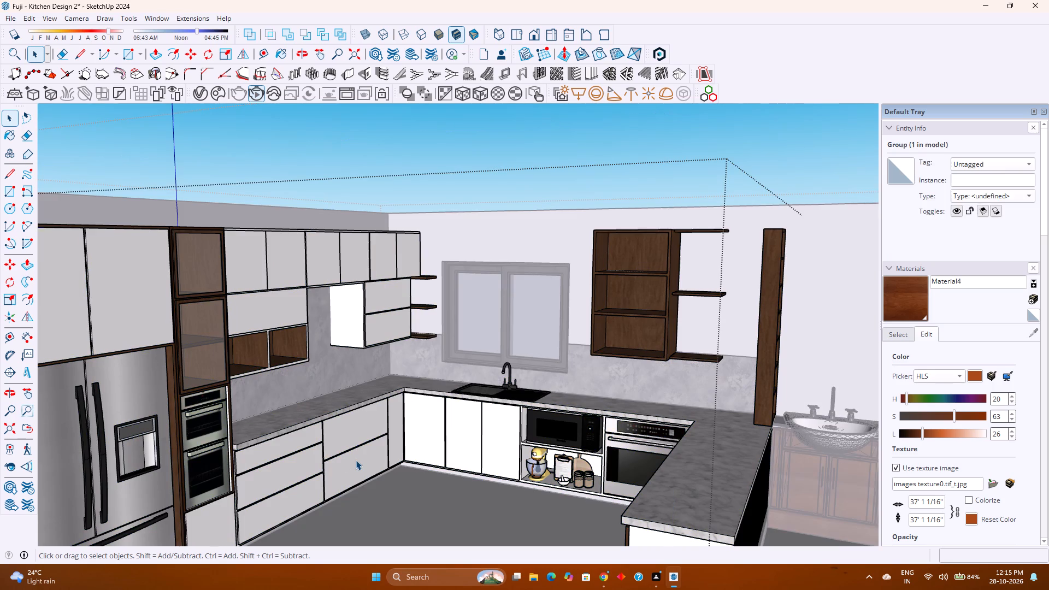
click(363, 431)
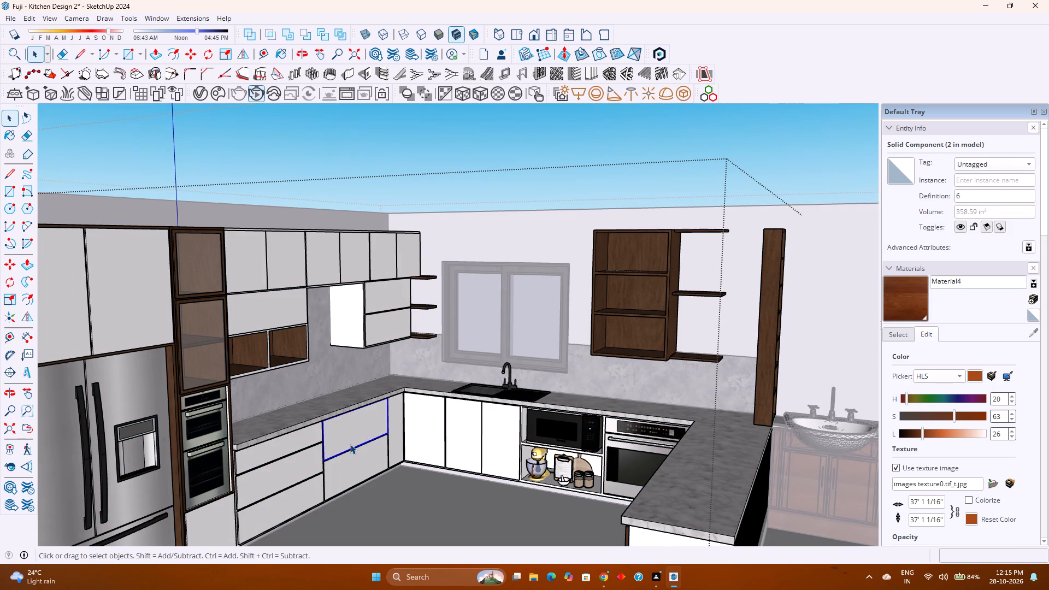
scroll(350, 444, down, 2)
scroll(230, 455, up, 8)
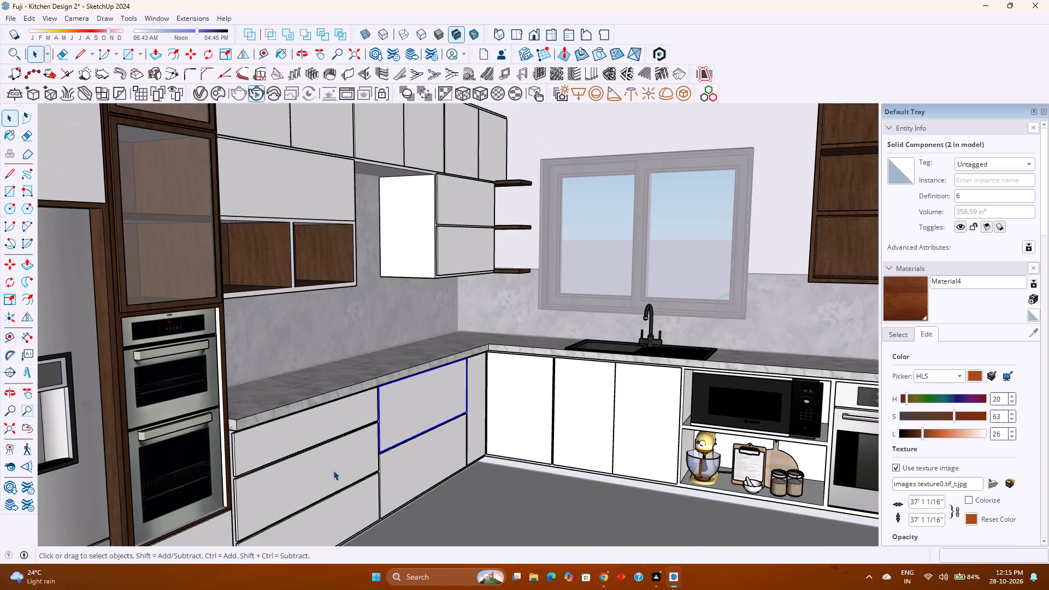
scroll(365, 459, down, 4)
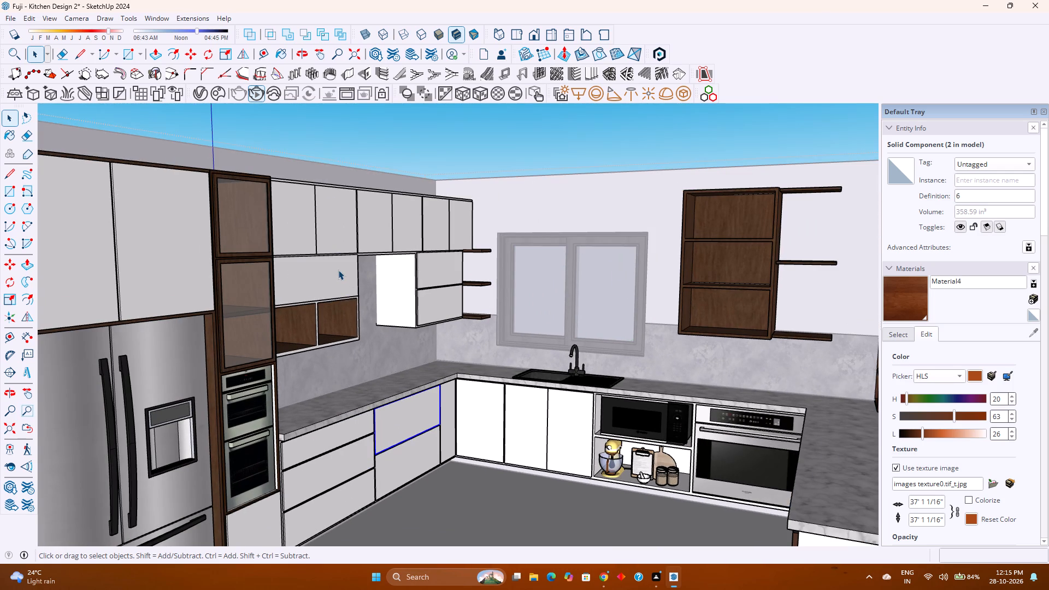
click(338, 270)
double_click(338, 270)
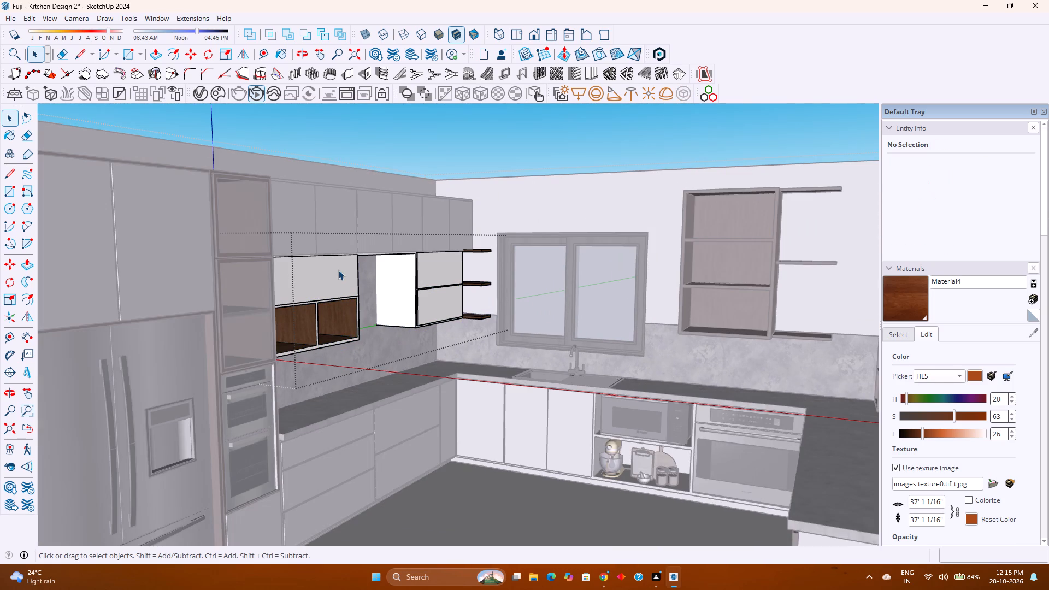
click(338, 270)
scroll(363, 297, up, 3)
middle_drag(363, 297, 340, 312)
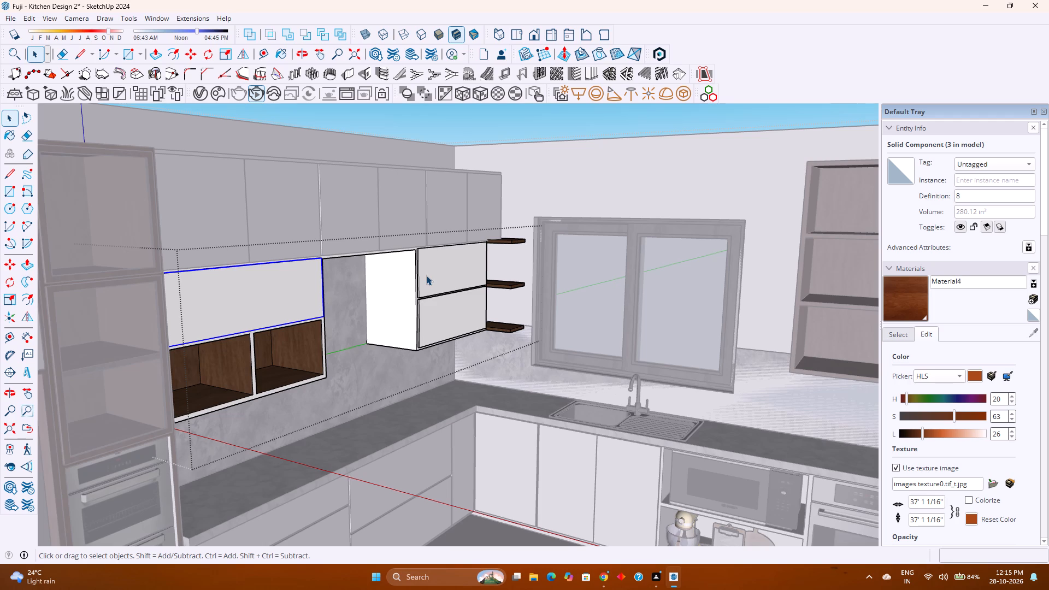
click(901, 333)
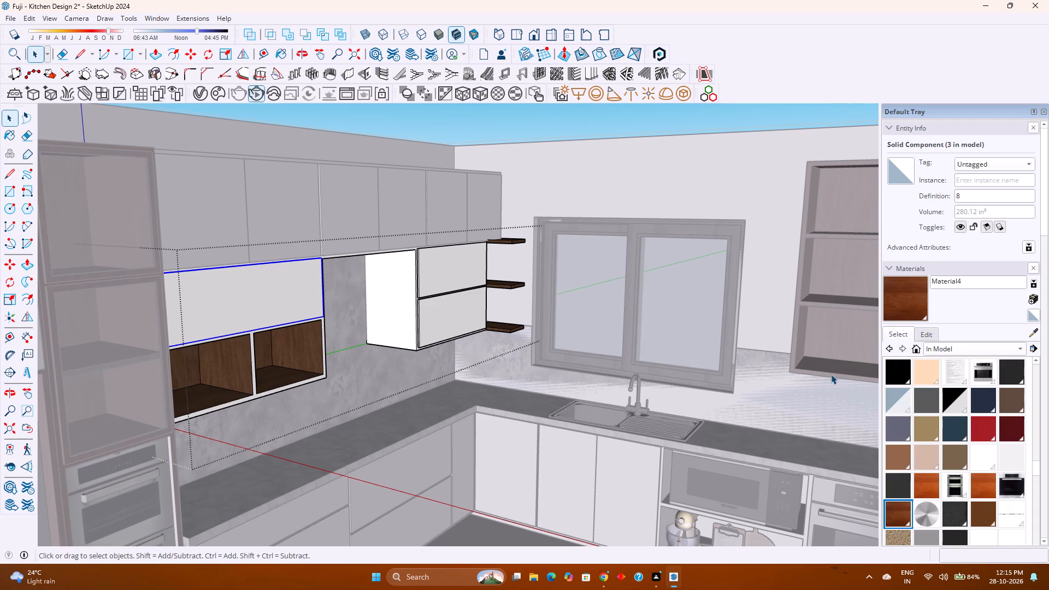
click(965, 346)
scroll(965, 346, down, 5)
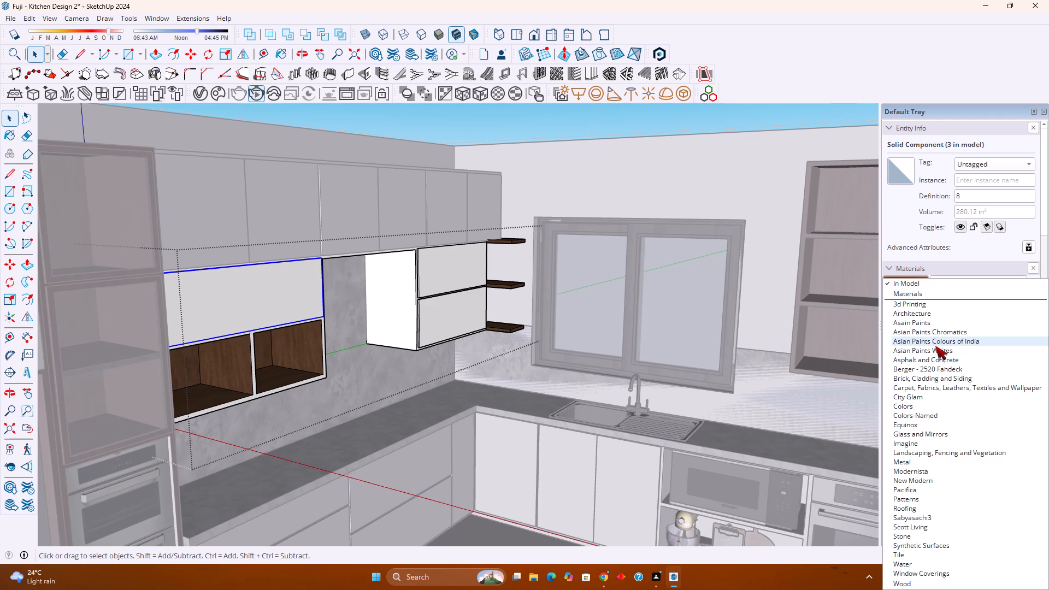
click(954, 334)
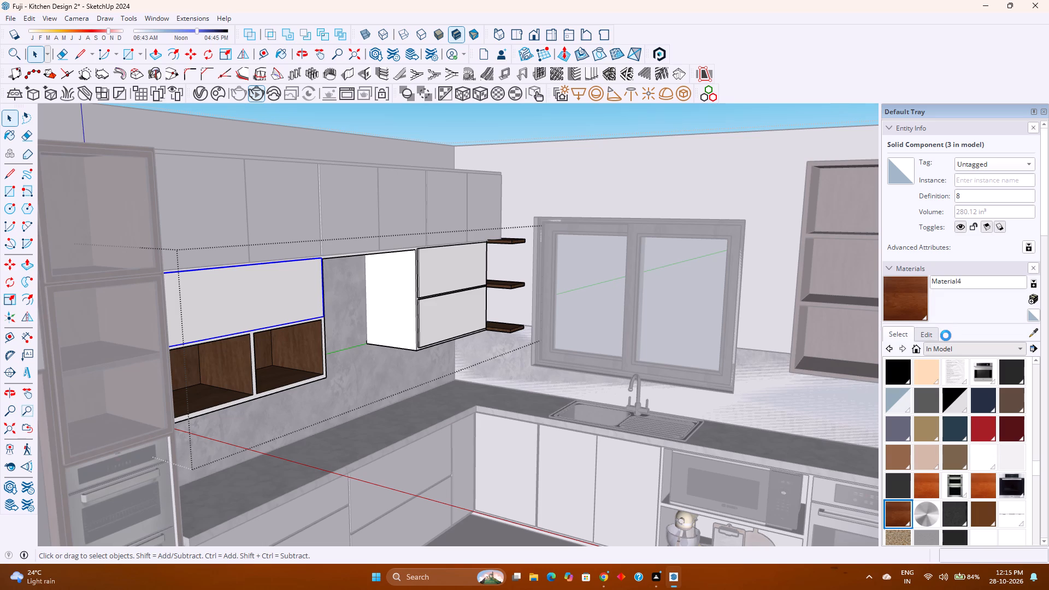
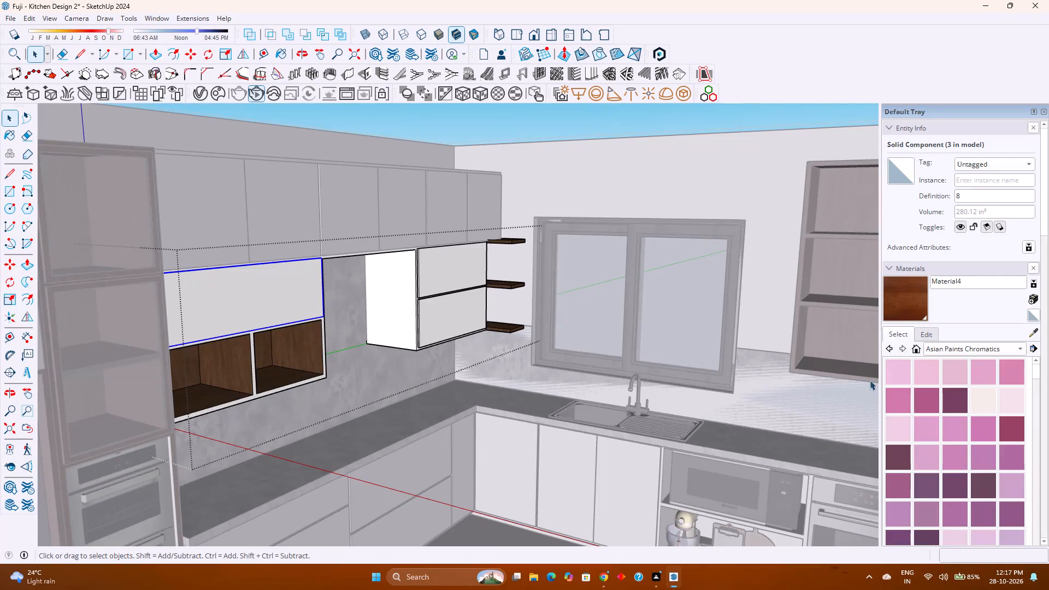
Paint the front above the open niches and both small wall cabinet fronts with Asian Paints Chromatics colour 0347 AP 7233 ICE CUBE.
scroll(946, 456, down, 9)
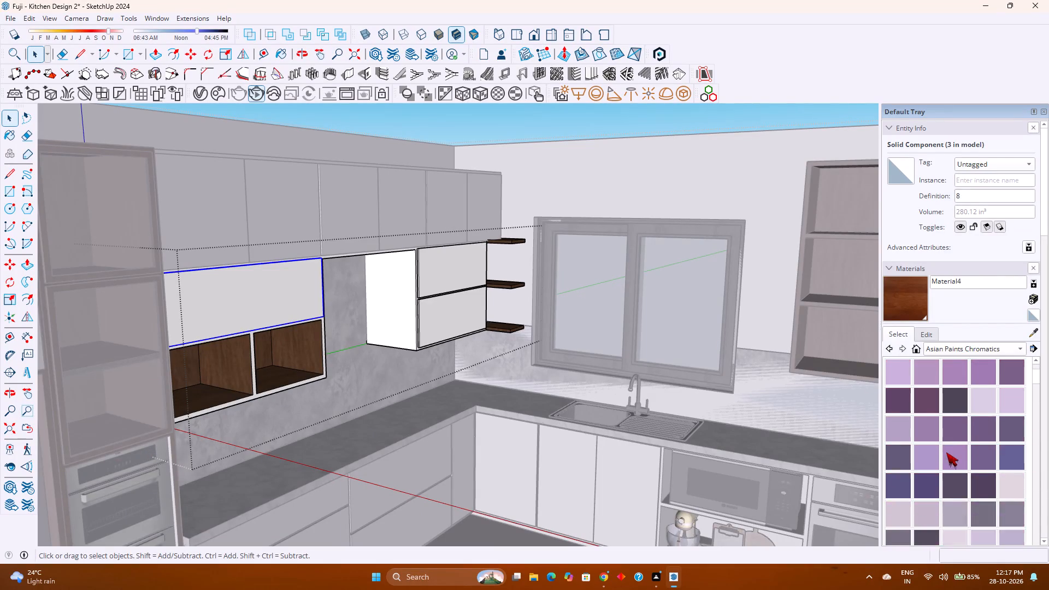
scroll(946, 452, down, 15)
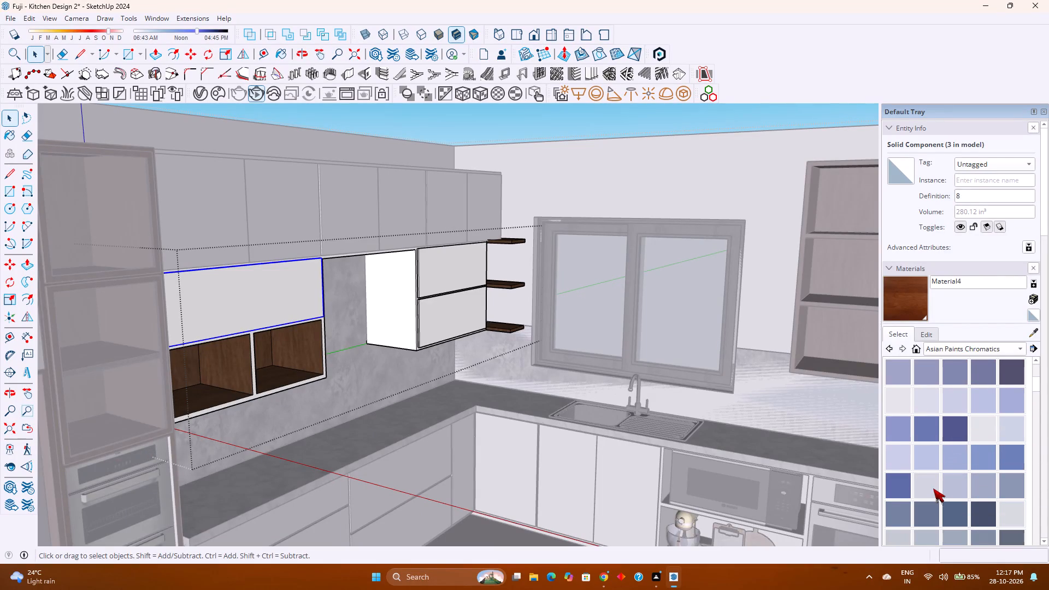
scroll(934, 486, down, 5)
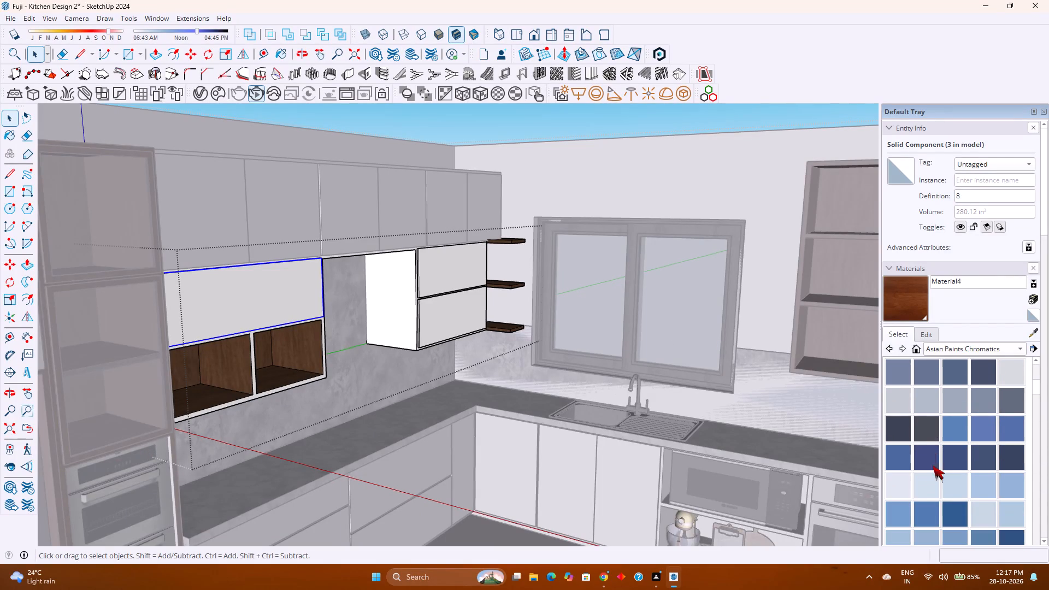
scroll(934, 458, up, 1)
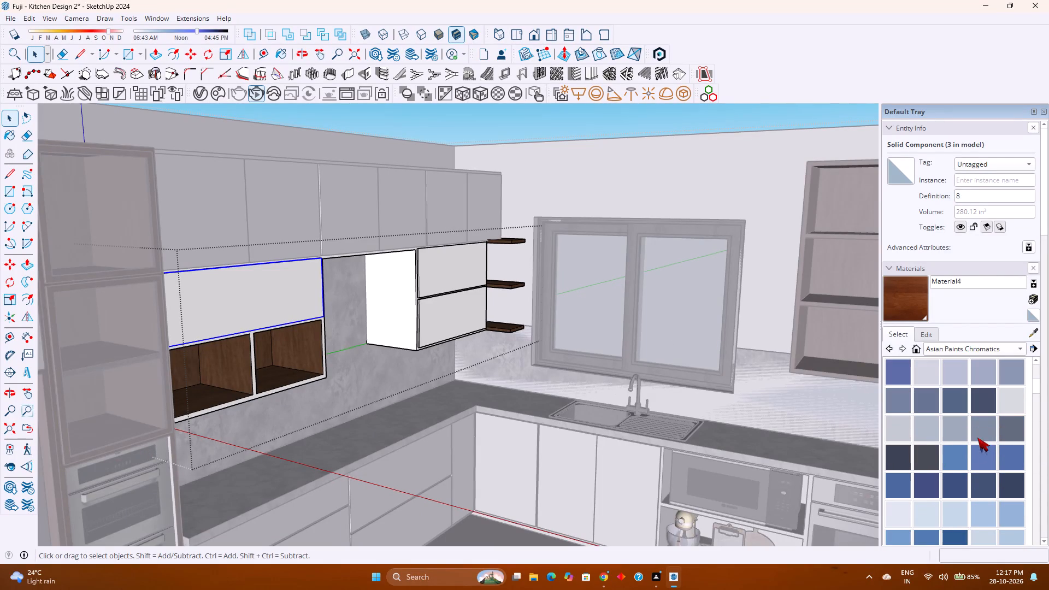
click(983, 440)
click(985, 428)
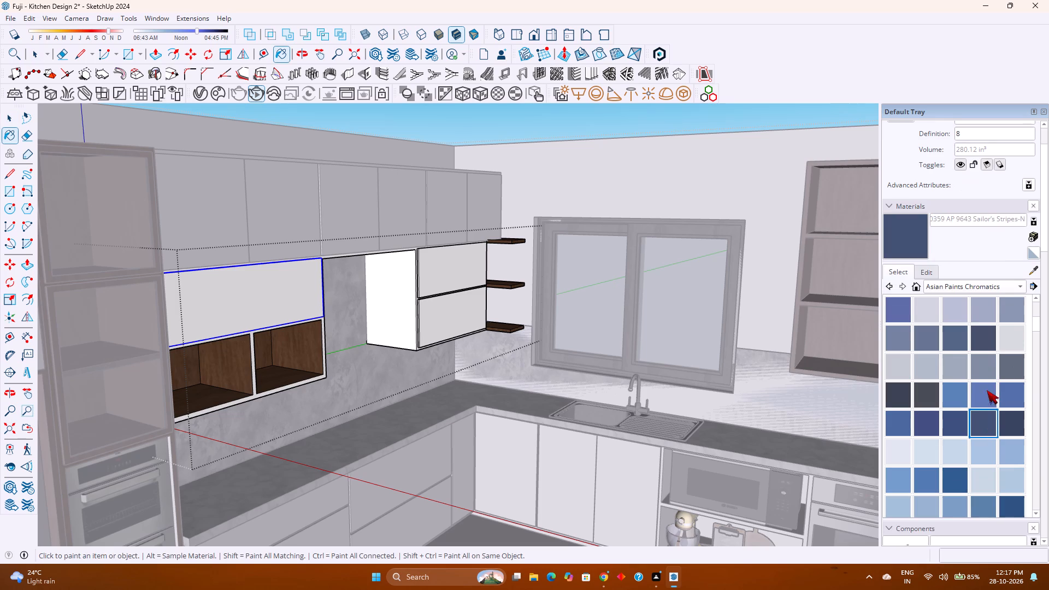
click(987, 361)
click(1008, 365)
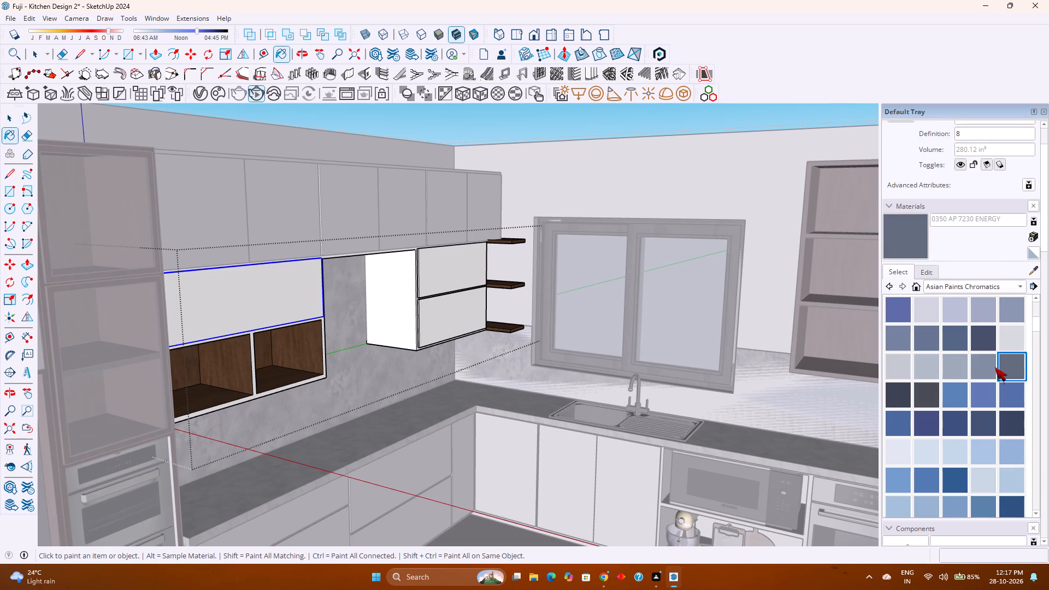
click(983, 365)
click(925, 401)
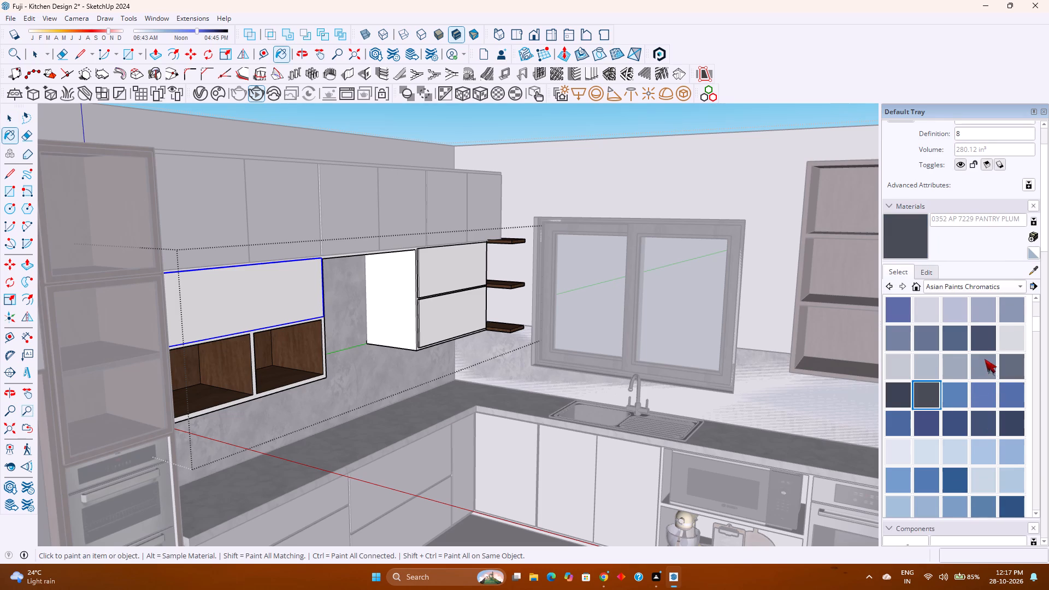
click(927, 361)
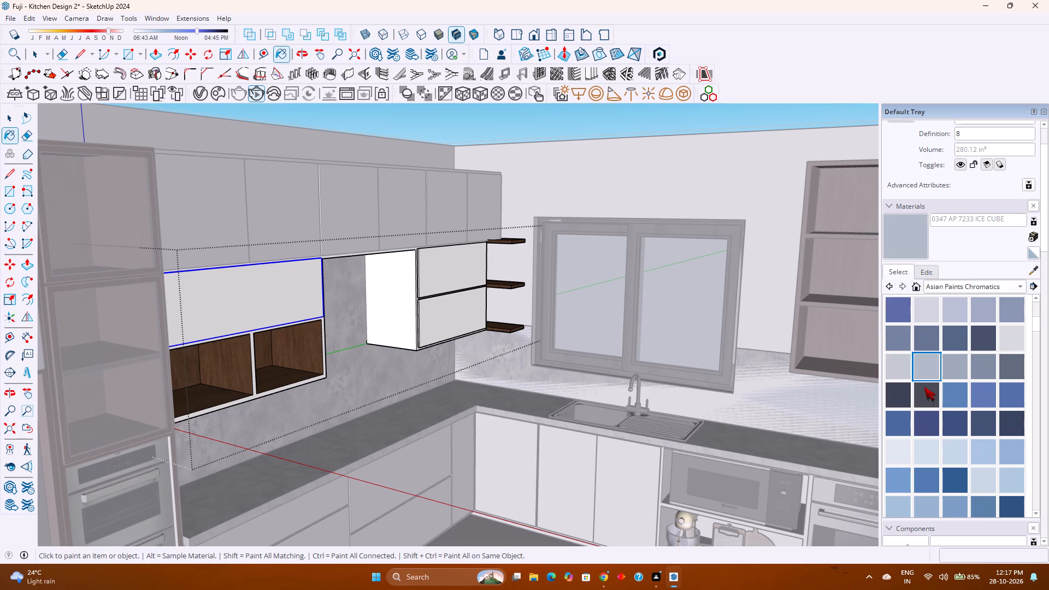
click(305, 302)
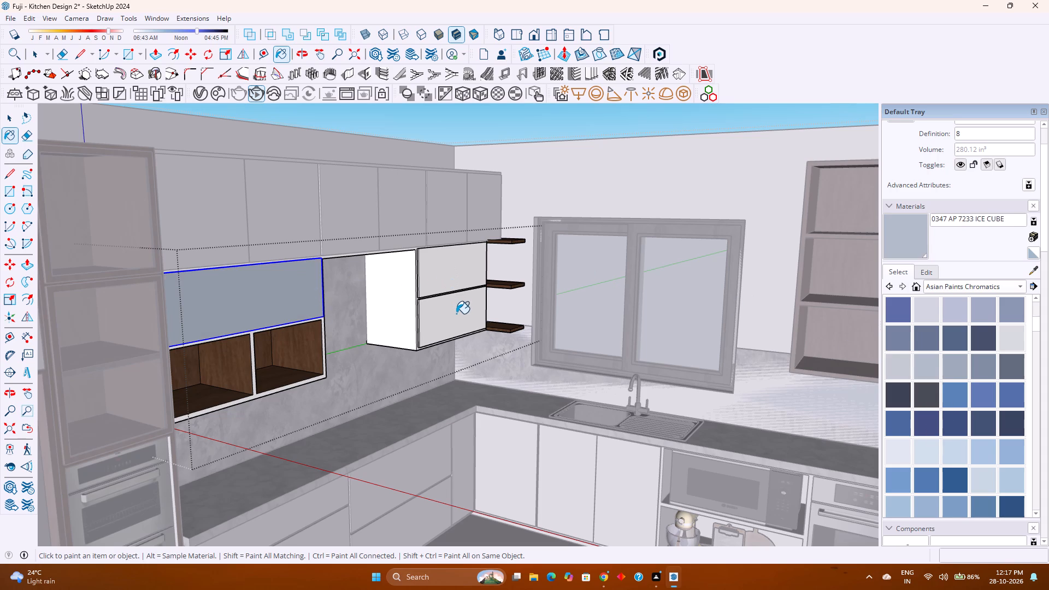
click(456, 314)
click(439, 285)
scroll(415, 301, up, 6)
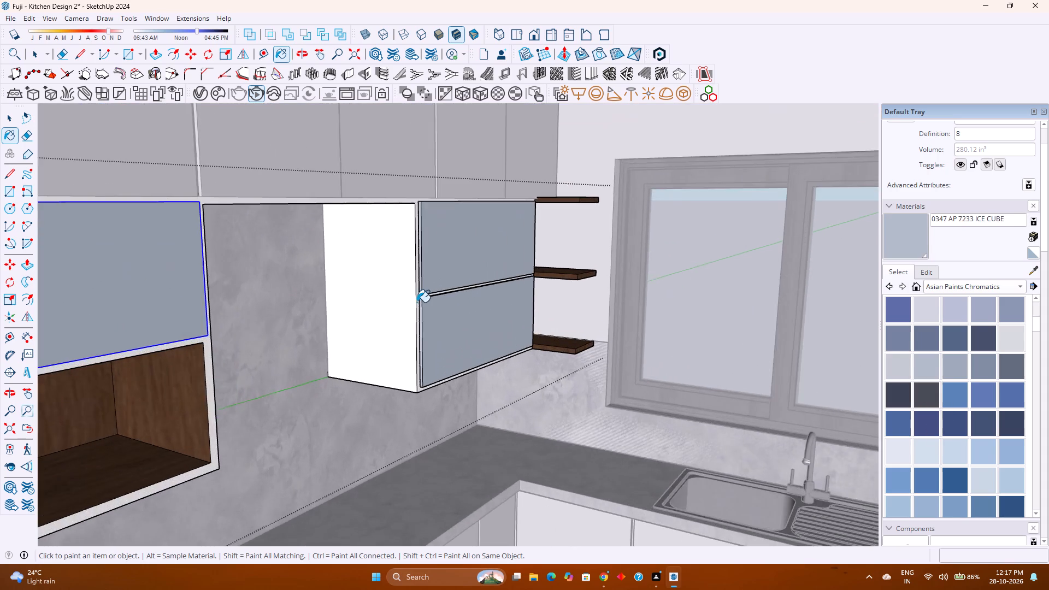
scroll(417, 302, up, 4)
scroll(419, 303, down, 12)
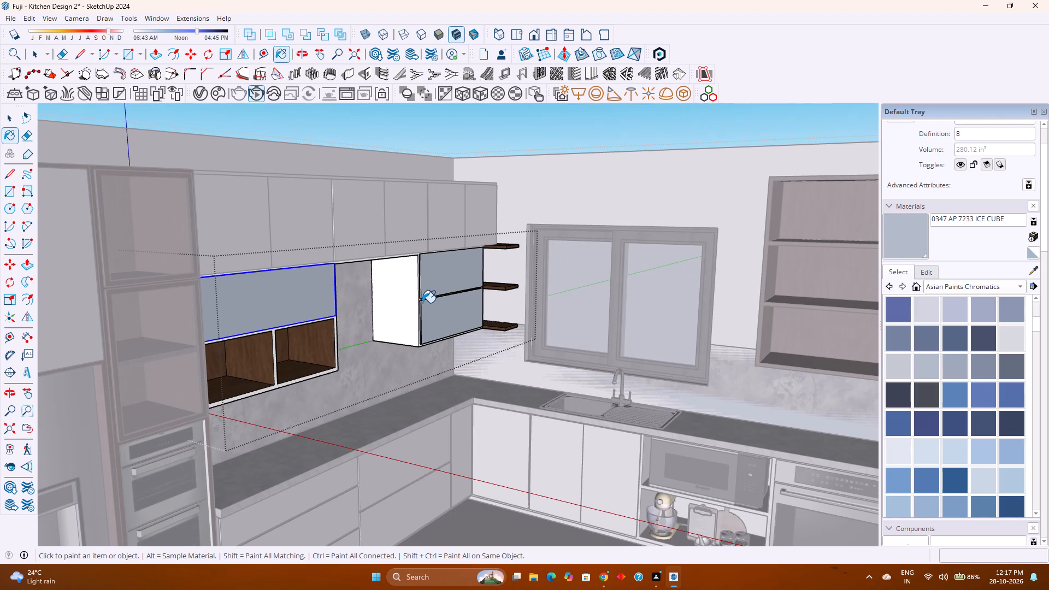
key(space)
key(Escape)
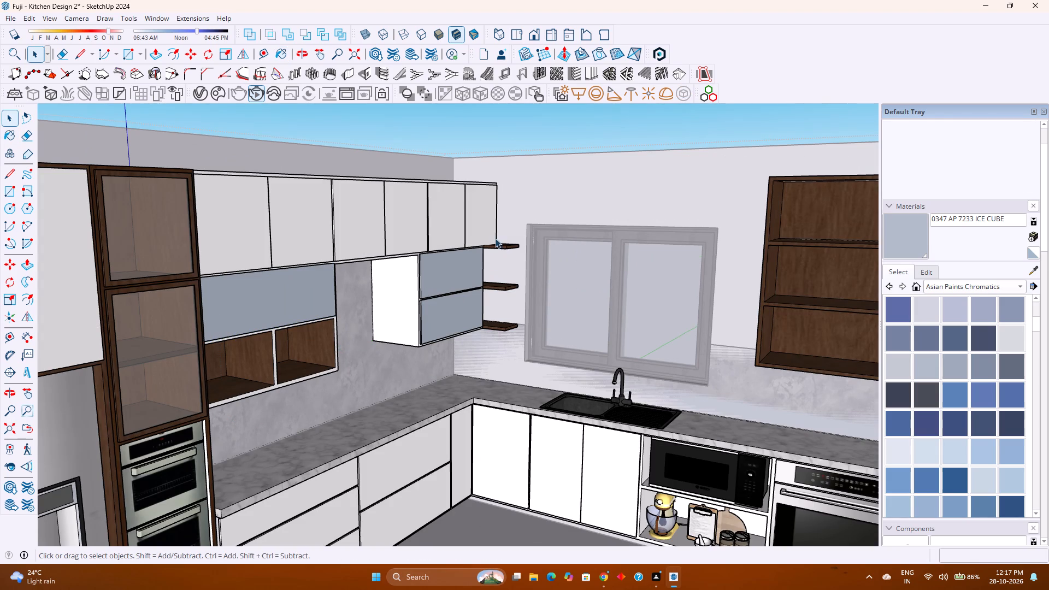
Open the top row of wall cabinets and paint all its doors with 0347 AP 7233 ICE CUBE.
double_click(484, 210)
scroll(484, 210, up, 3)
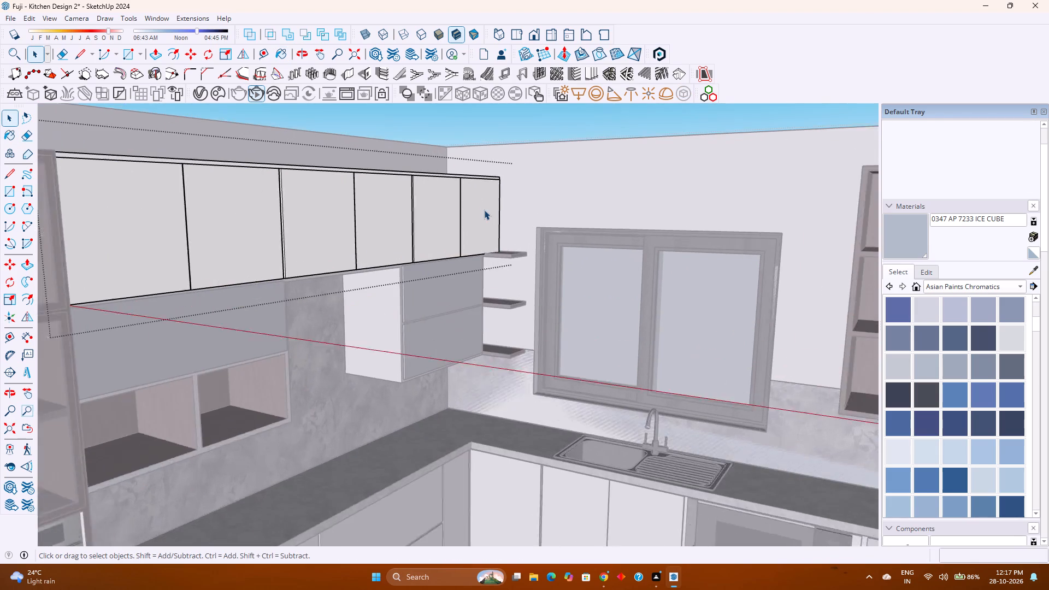
click(920, 233)
click(490, 227)
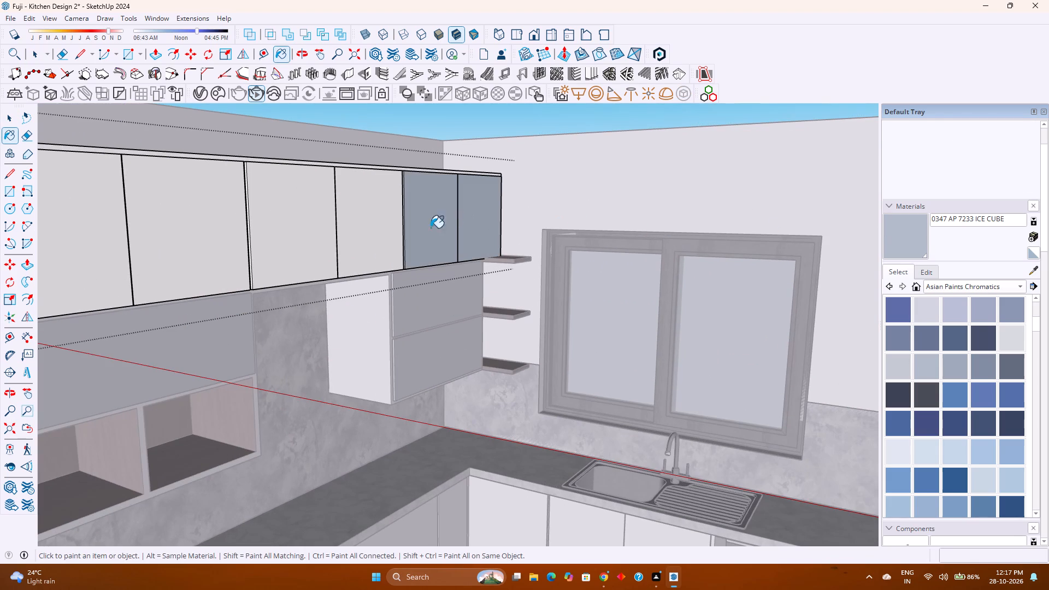
click(363, 233)
click(230, 251)
scroll(337, 281, down, 6)
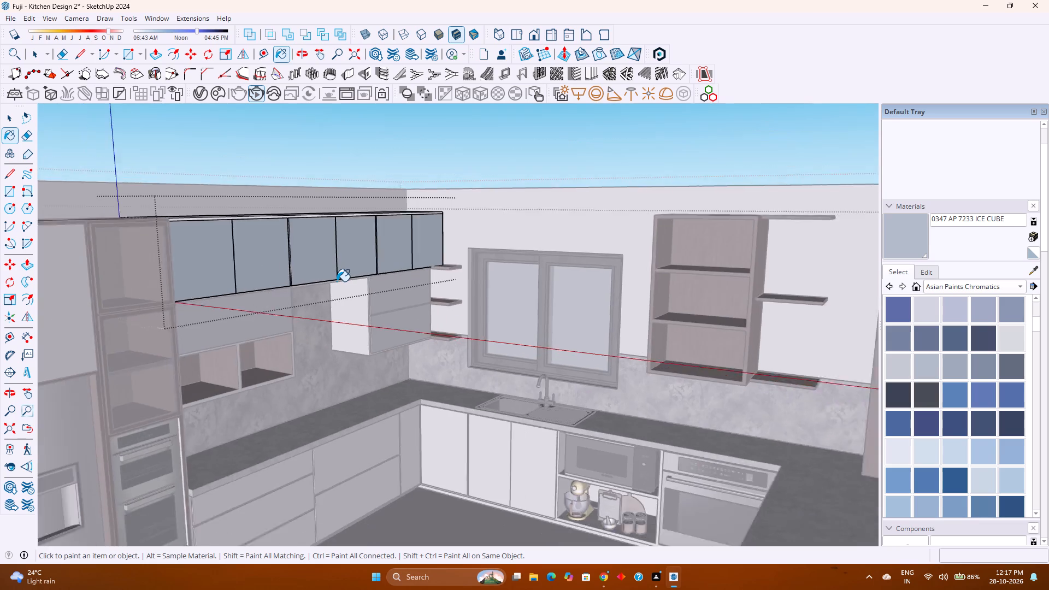
scroll(337, 281, down, 2)
key(space)
key(Escape)
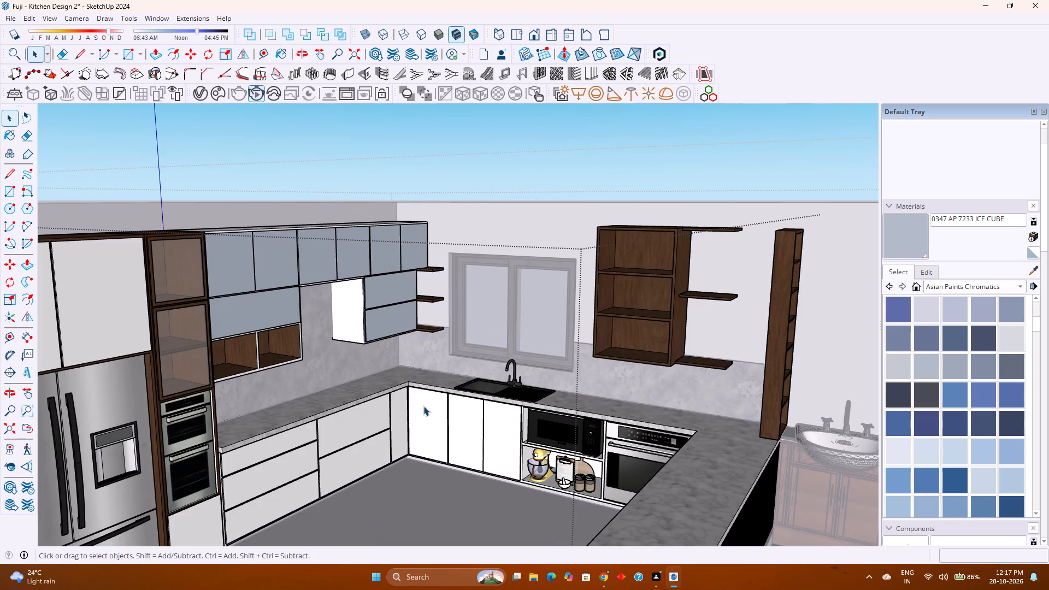
Paint the base drawer fronts between the ovens and the corner with 0352 AP 7229 PANTRY PLUM.
shift+middle_drag(429, 420, 479, 371)
scroll(452, 385, up, 3)
double_click(405, 374)
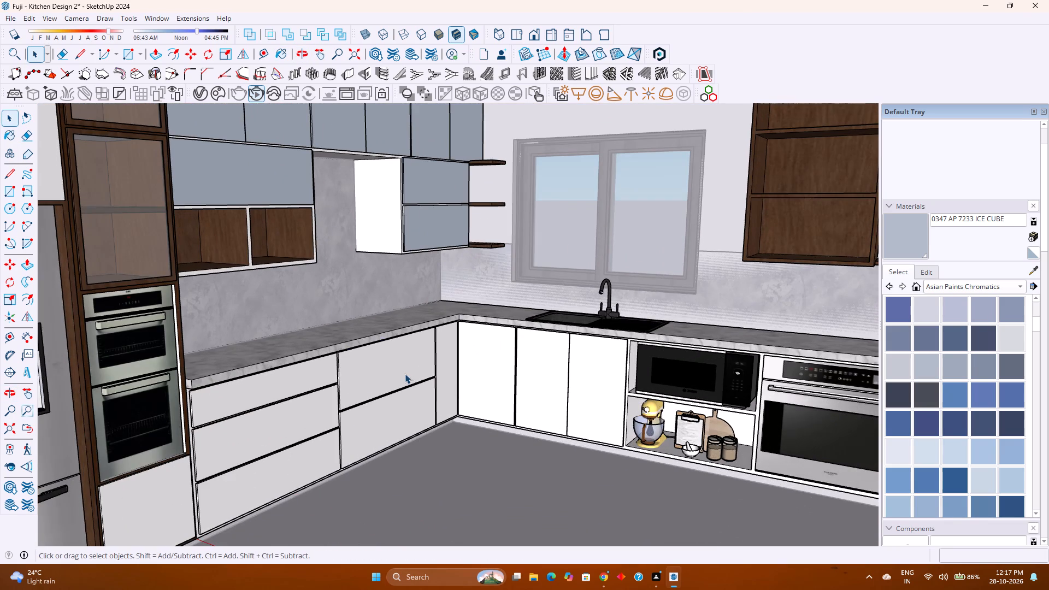
key(Escape)
click(405, 374)
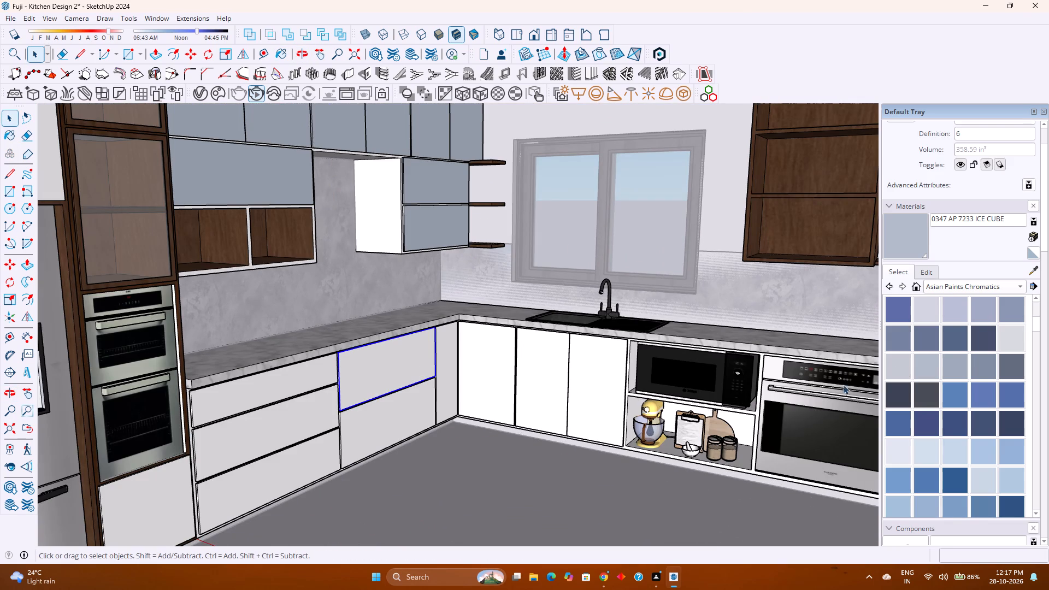
click(920, 396)
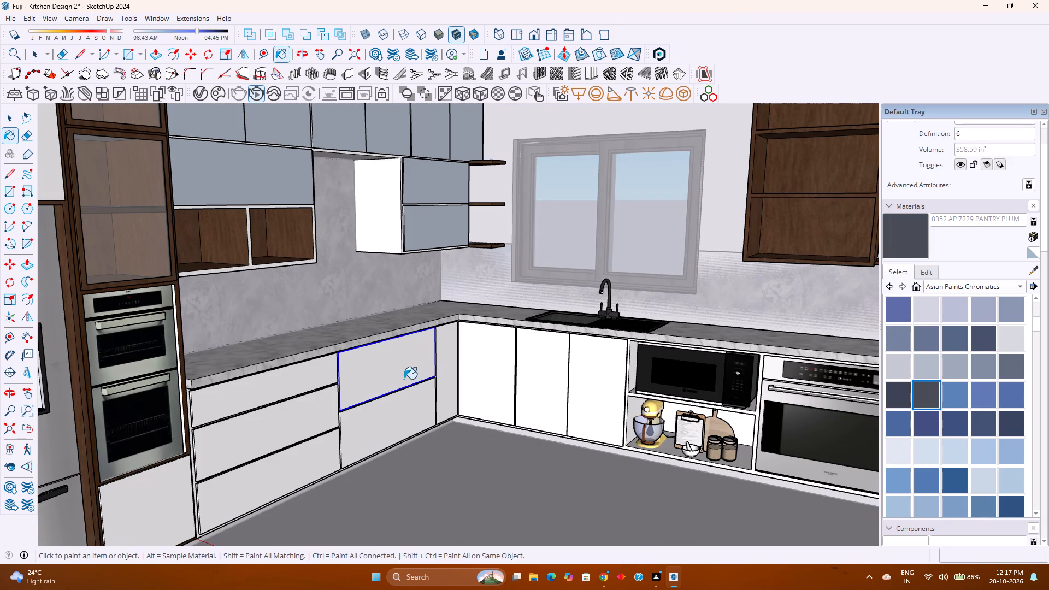
click(403, 377)
click(385, 420)
click(304, 417)
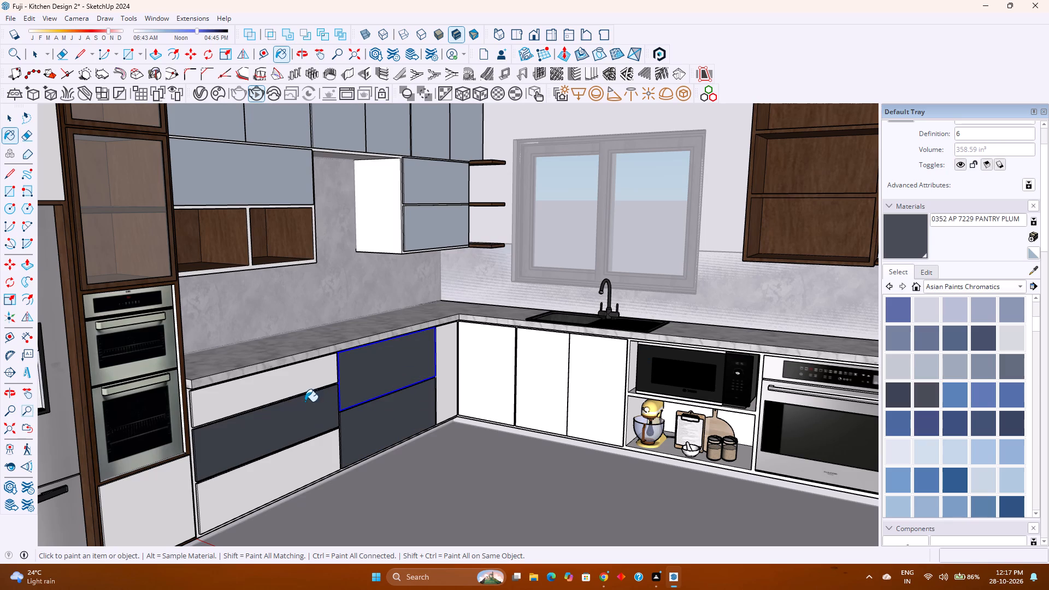
click(310, 383)
click(308, 469)
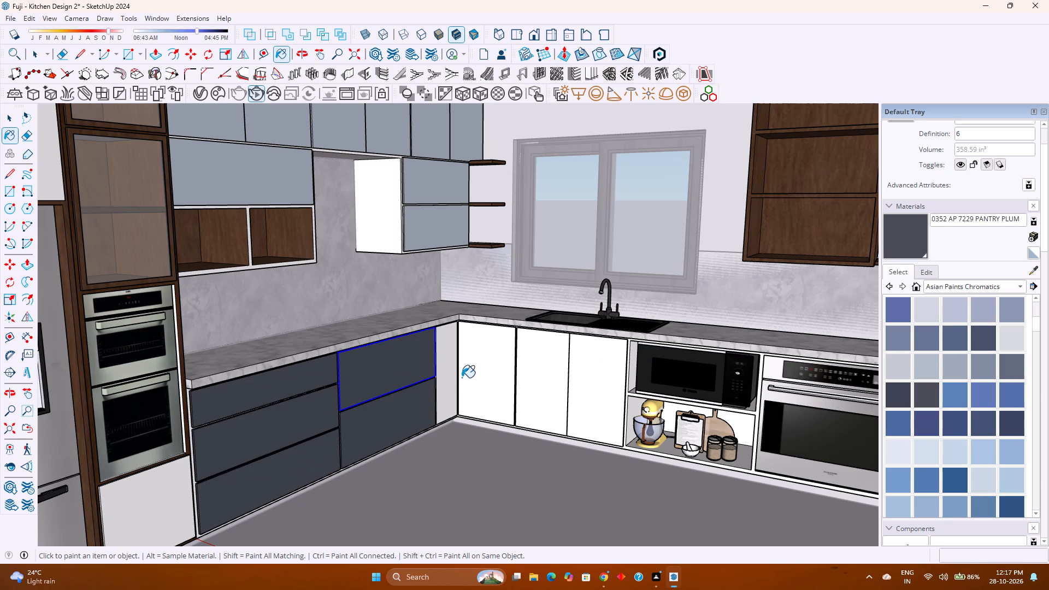
Paint the remaining corner, below-oven and under-sink base cabinet fronts with 0352 AP 7229 PANTRY PLUM.
click(452, 375)
click(151, 489)
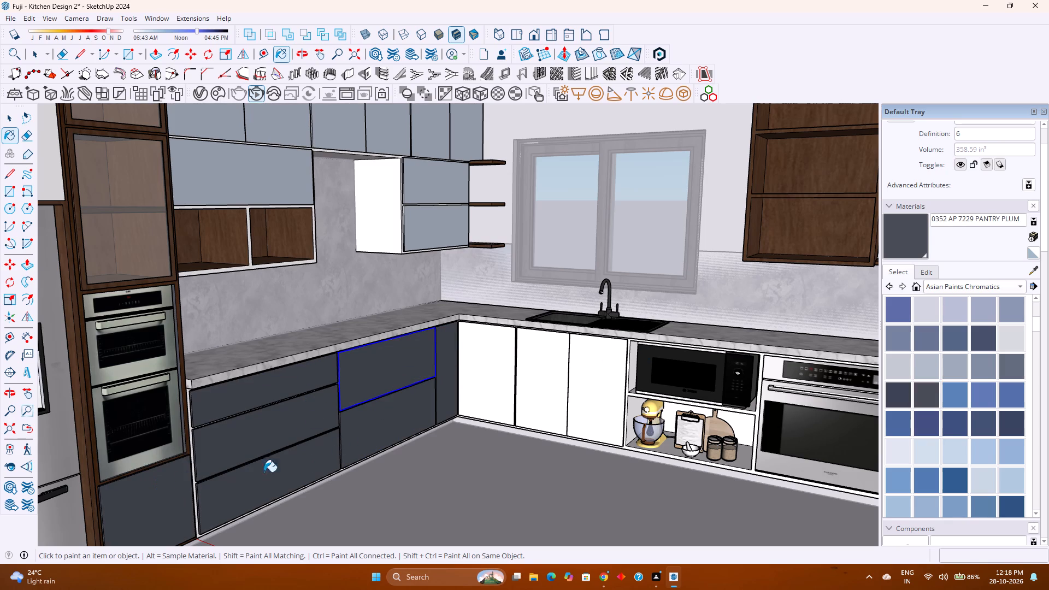
click(484, 373)
click(537, 373)
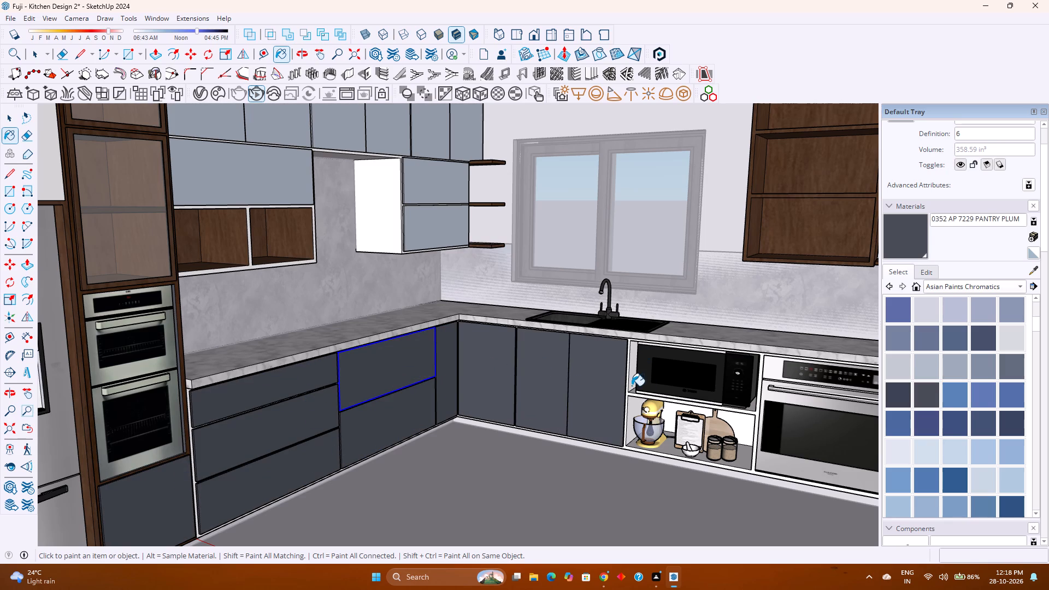
Examine the base and wall cabinet fronts and the appliance niche from several angles, then leave the cabinet group.
scroll(674, 416, up, 5)
scroll(719, 425, down, 3)
shift+middle_drag(714, 423, 667, 408)
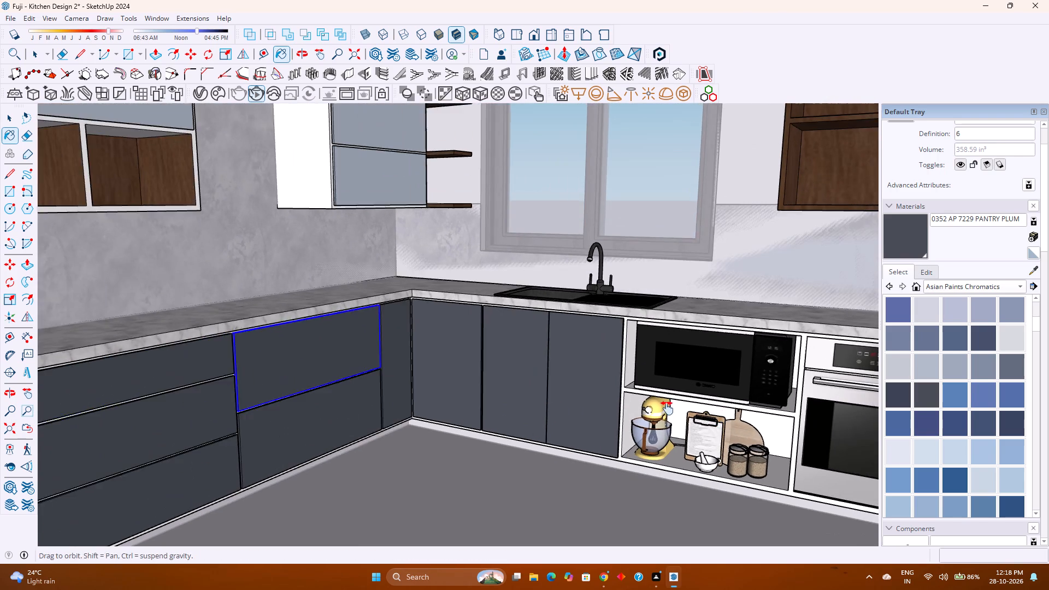
shift+middle_drag(667, 408, 570, 396)
shift+middle_click(570, 396)
scroll(570, 396, up, 1)
scroll(570, 395, down, 3)
middle_drag(546, 402, 609, 409)
scroll(603, 404, down, 2)
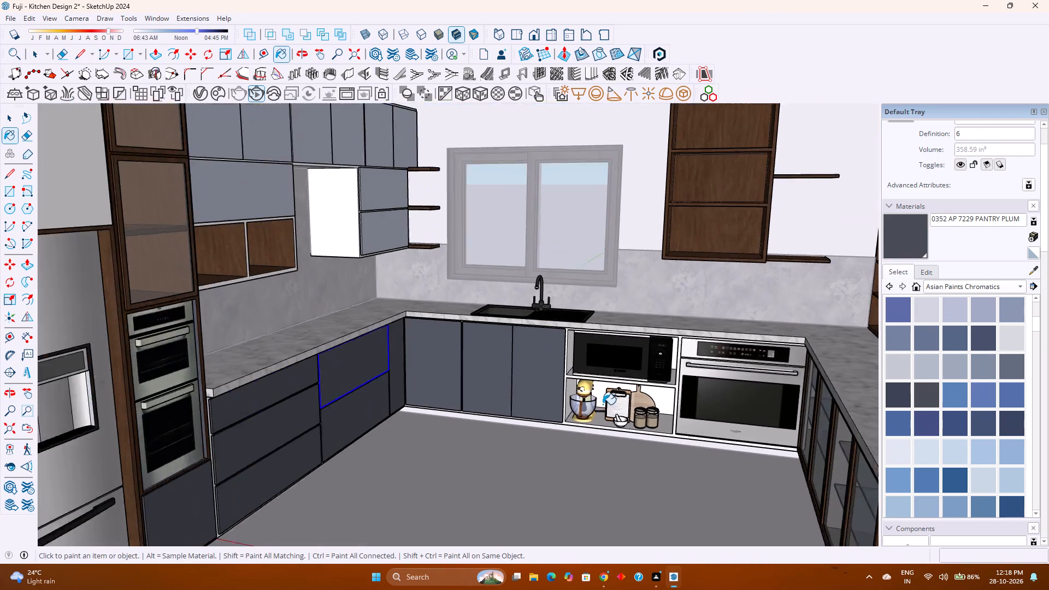
scroll(603, 404, down, 2)
middle_drag(600, 402, 541, 404)
key(space)
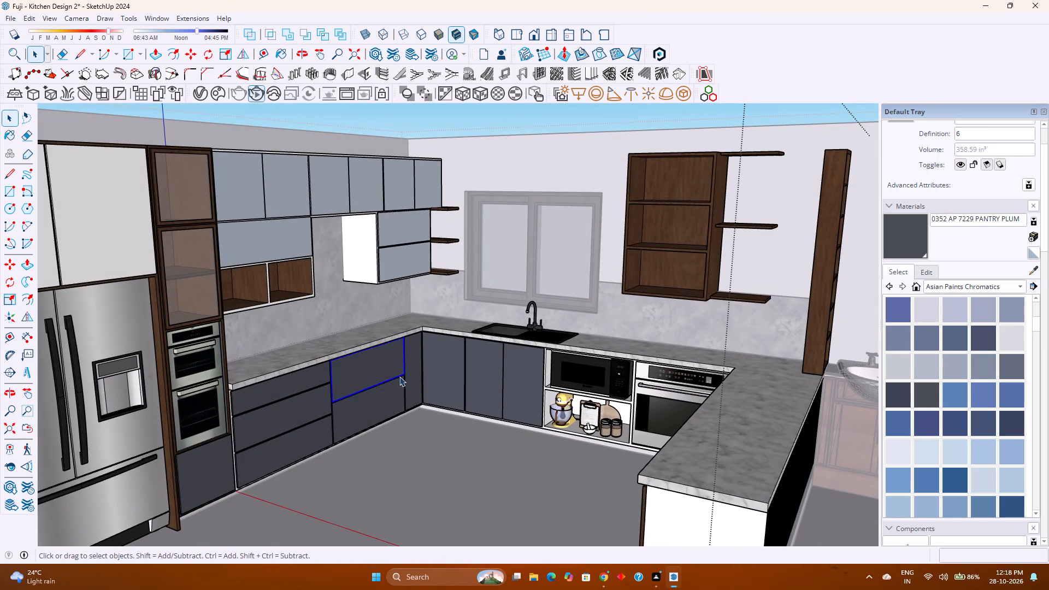
key(Escape)
key(Escape)
Frame the kitchen's sink corner and render it in V-Ray to review the two-tone cabinet colours.
scroll(409, 370, up, 3)
shift+middle_drag(410, 370, 487, 391)
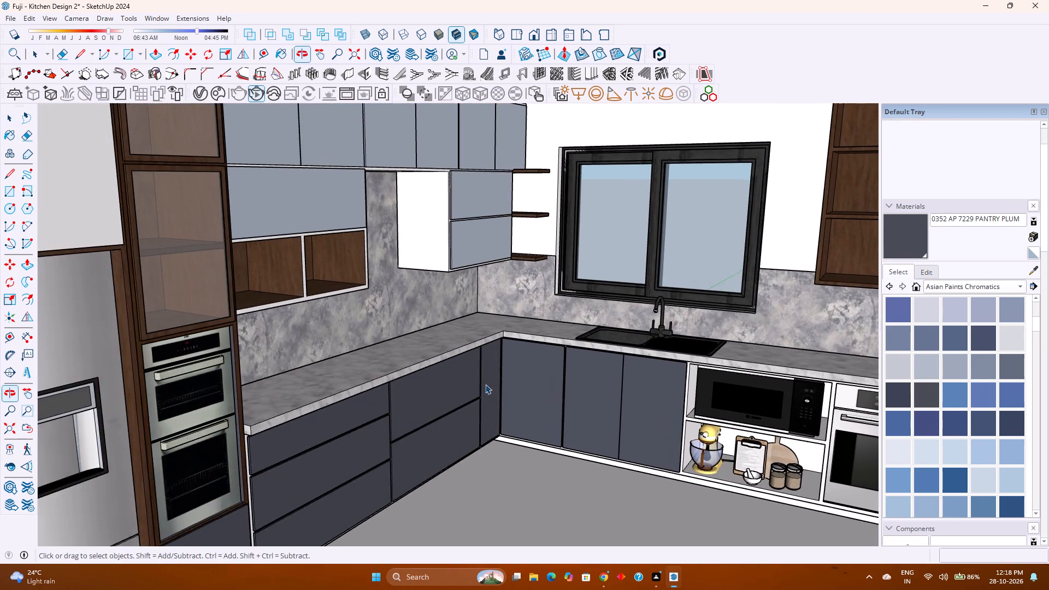
scroll(485, 384, down, 2)
shift+middle_drag(499, 395, 492, 414)
middle_drag(490, 414, 474, 374)
middle_click(474, 374)
scroll(453, 281, up, 1)
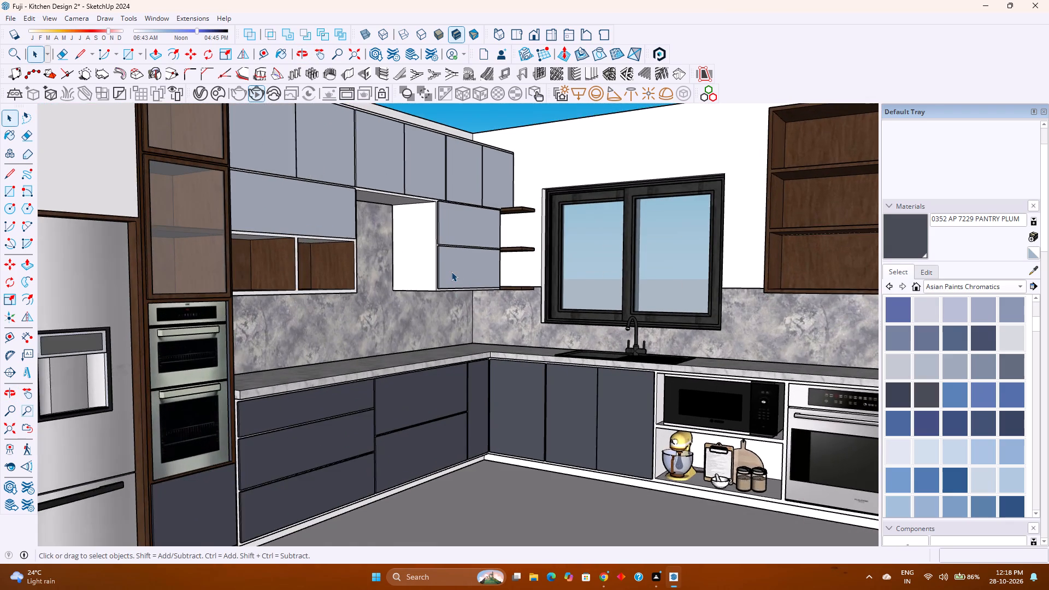
scroll(452, 267, up, 1)
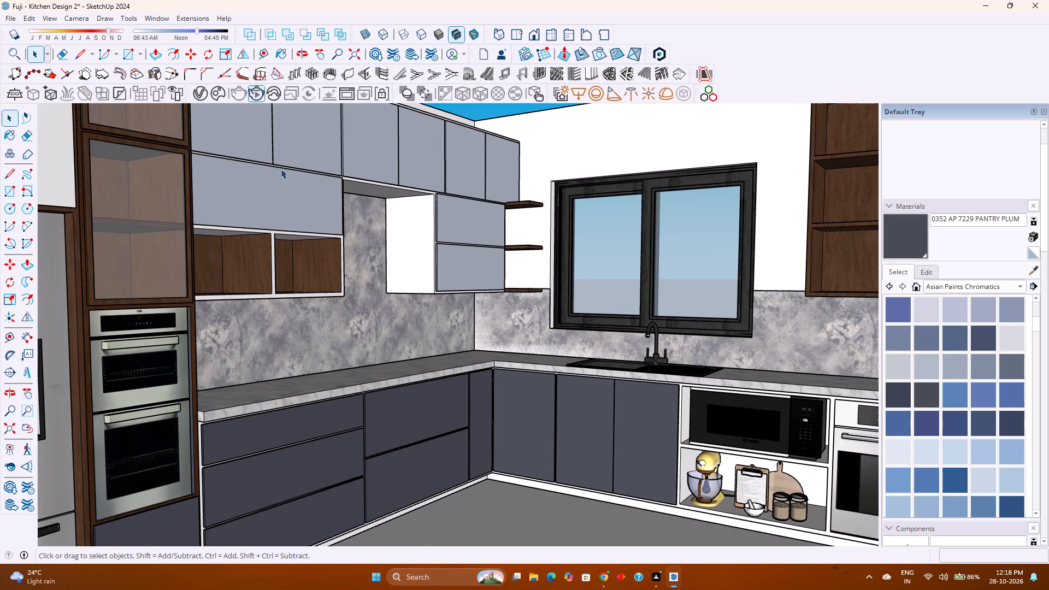
click(256, 93)
click(260, 95)
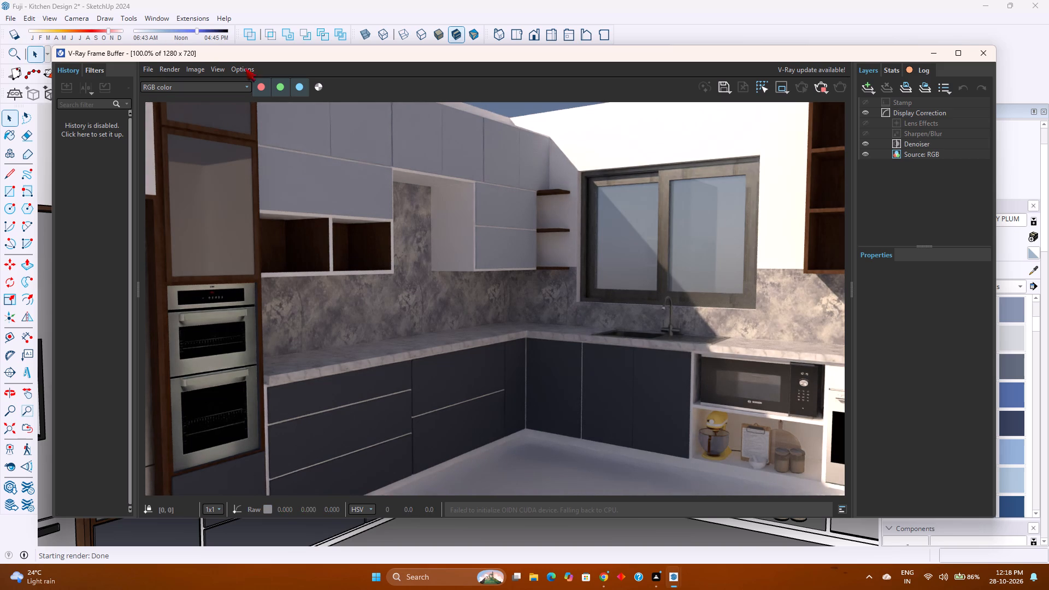
click(988, 56)
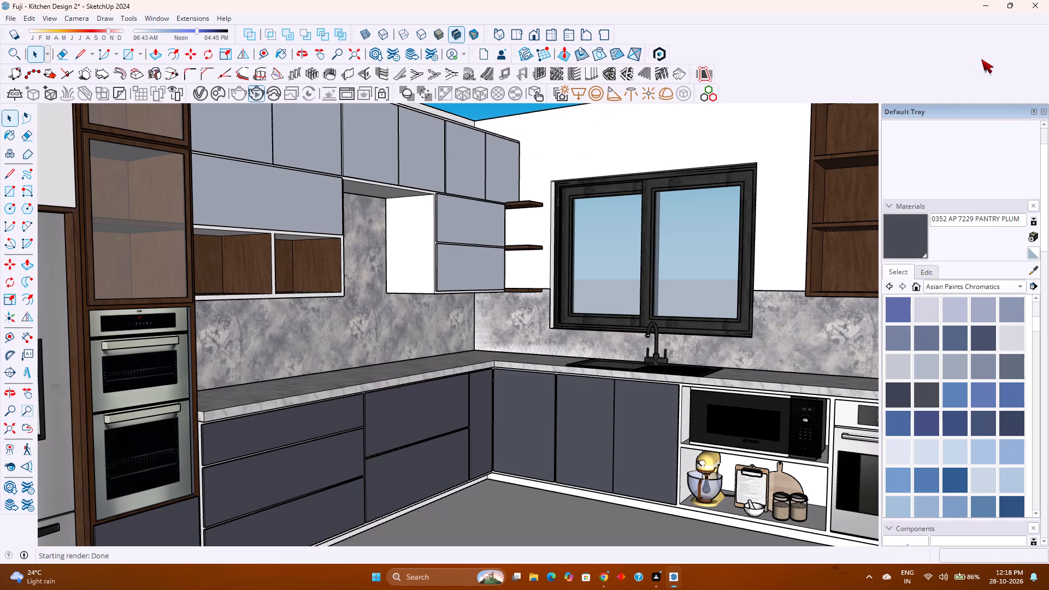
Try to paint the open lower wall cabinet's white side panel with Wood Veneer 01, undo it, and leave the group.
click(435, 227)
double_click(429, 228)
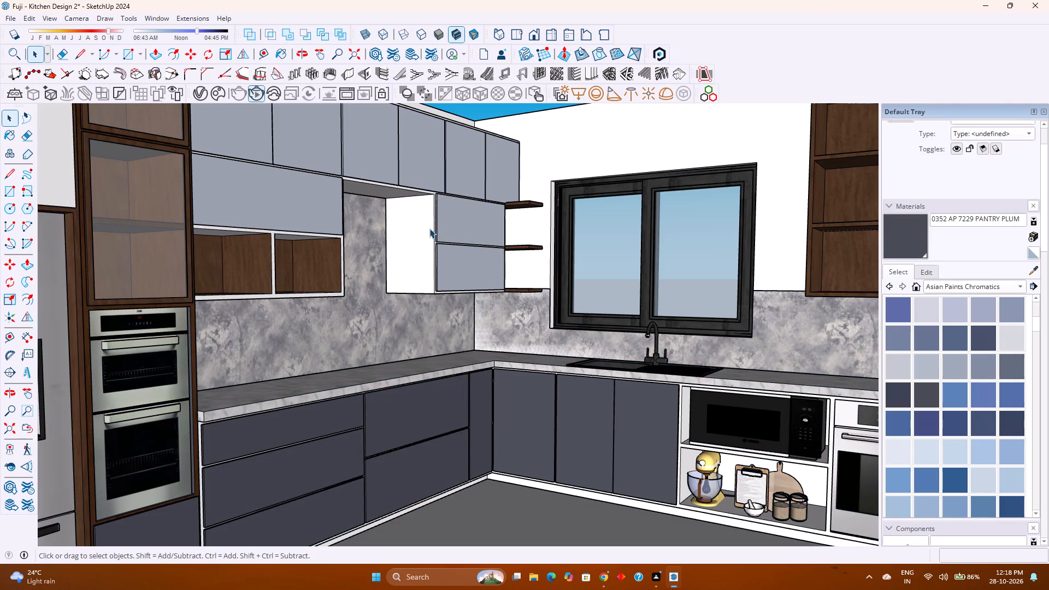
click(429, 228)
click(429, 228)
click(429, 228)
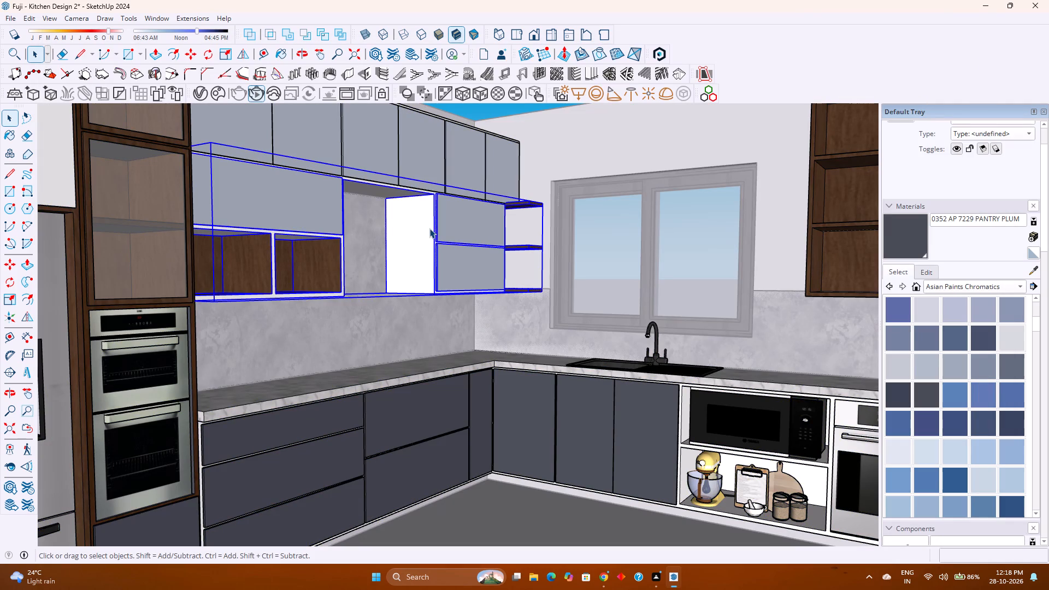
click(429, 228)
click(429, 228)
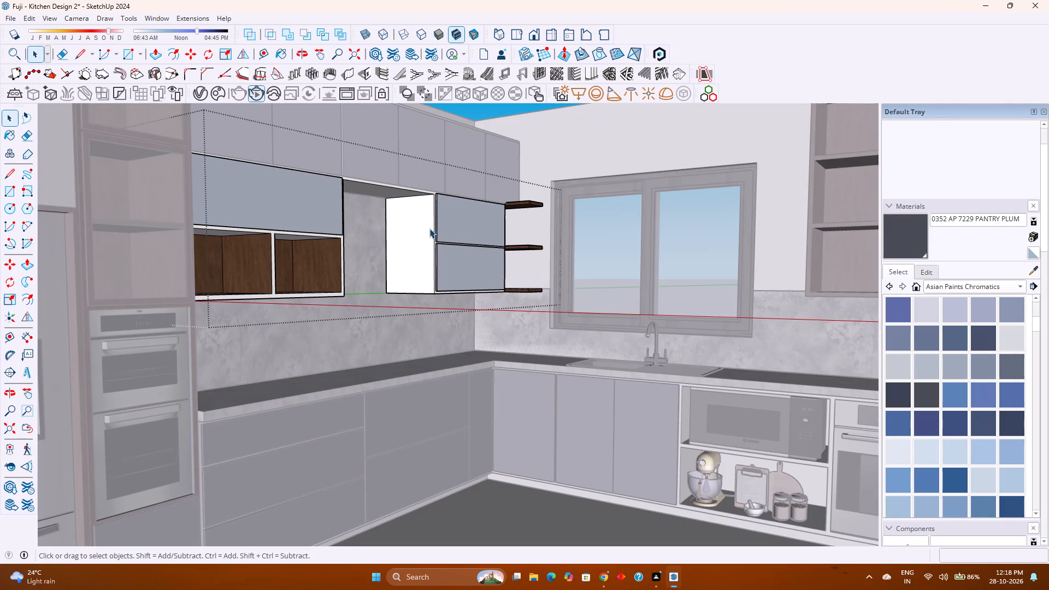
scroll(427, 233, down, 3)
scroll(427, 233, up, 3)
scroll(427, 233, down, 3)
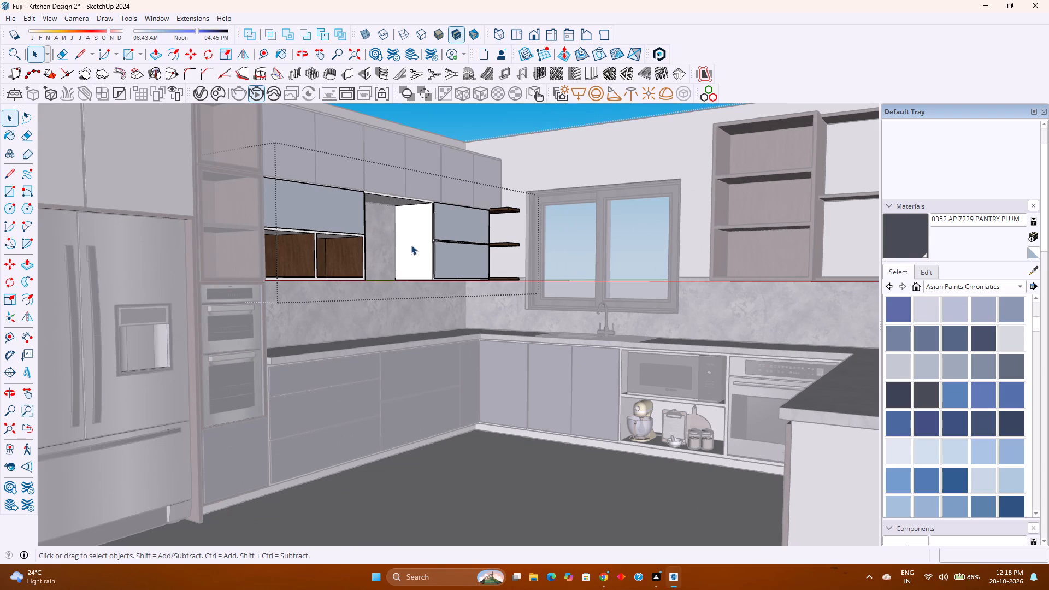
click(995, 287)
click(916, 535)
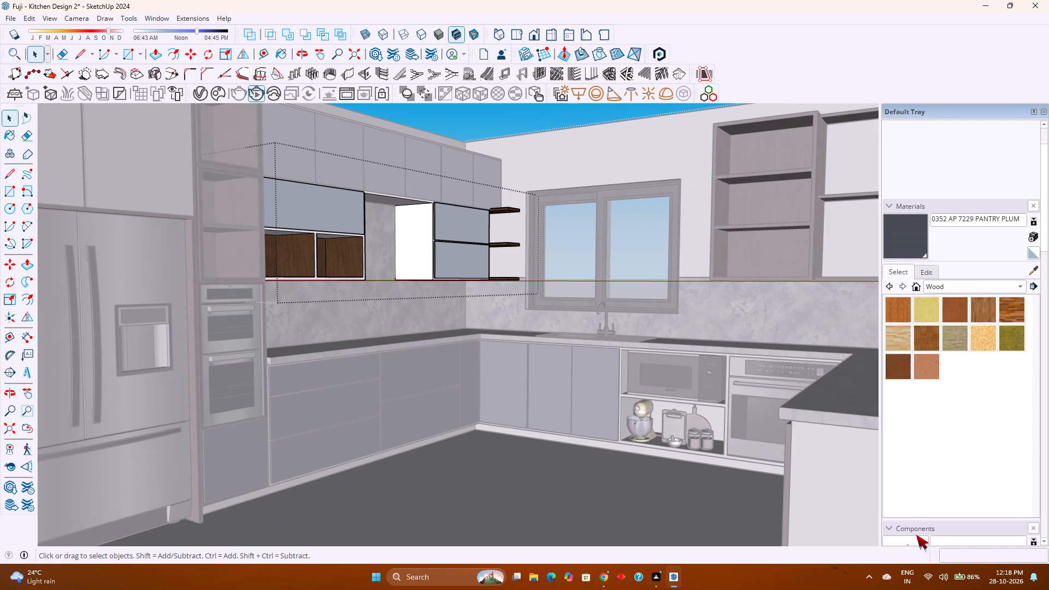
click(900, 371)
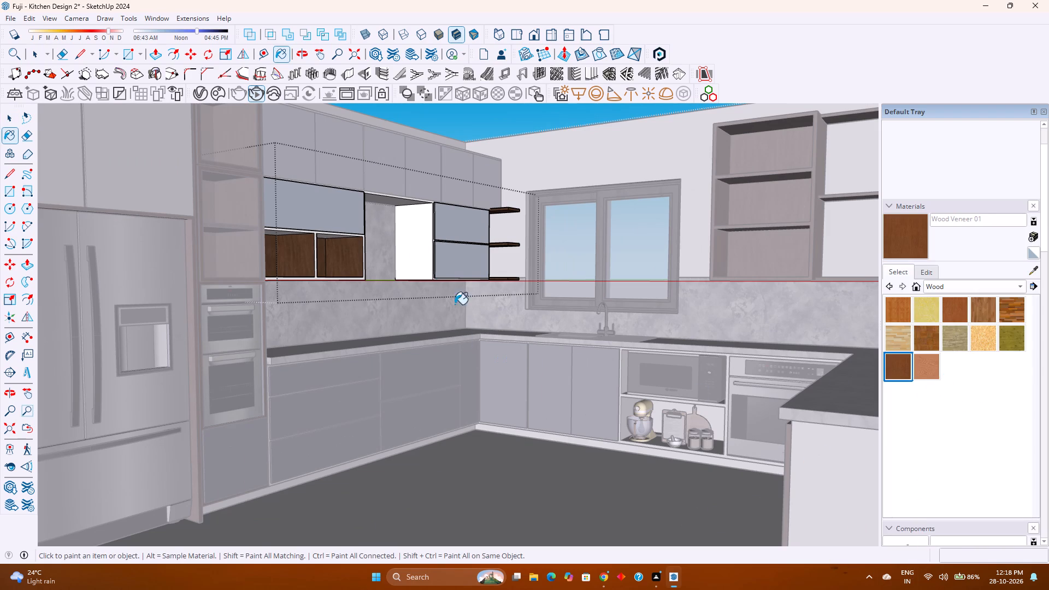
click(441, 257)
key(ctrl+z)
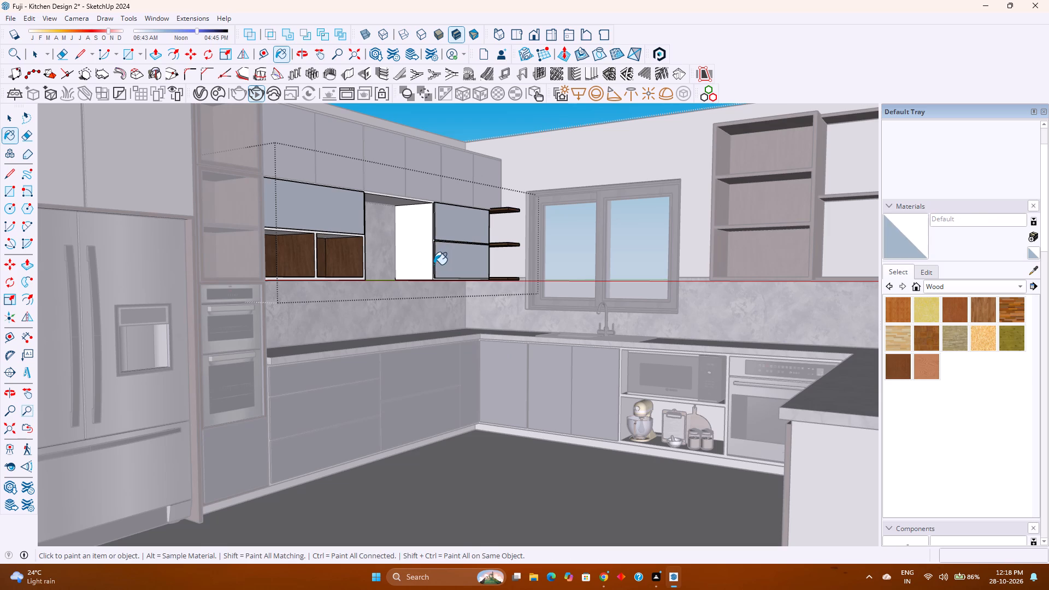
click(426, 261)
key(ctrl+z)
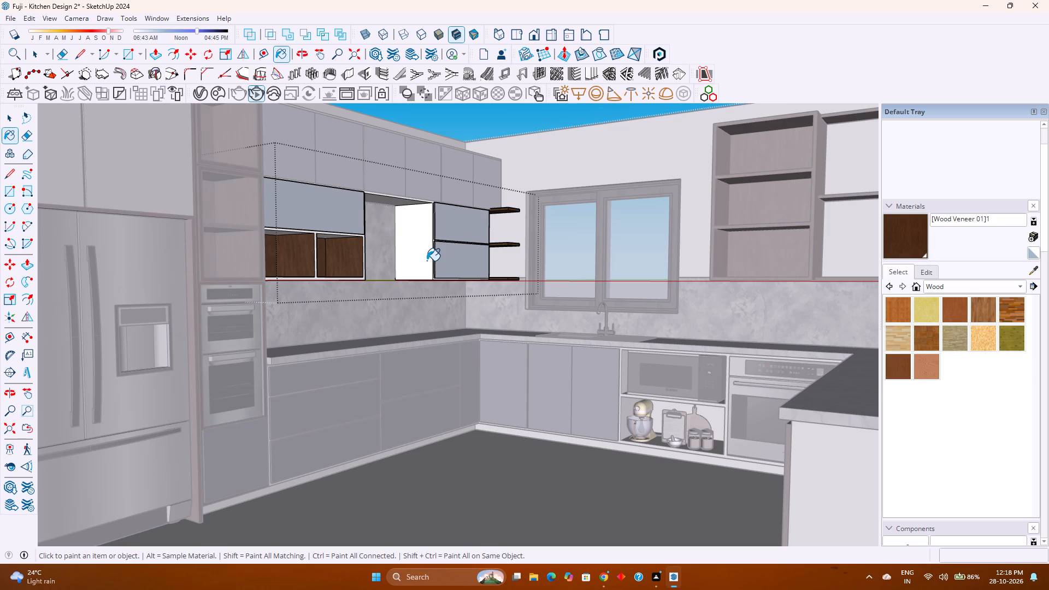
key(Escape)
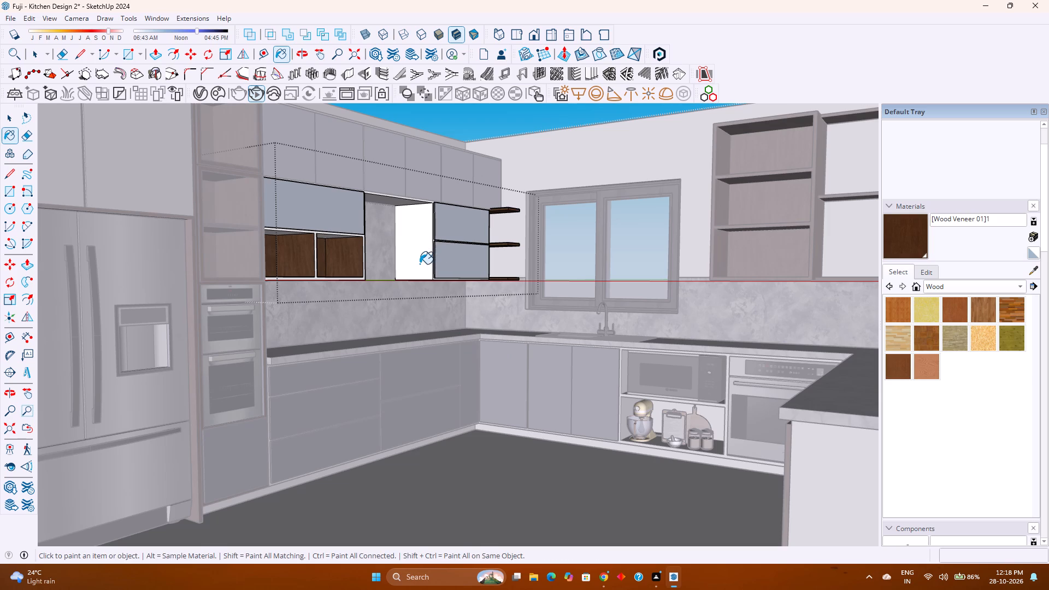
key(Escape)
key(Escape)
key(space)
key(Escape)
Paint the unpainted carcasses of the lower and upper wall cabinets with [Wood Veneer 01]1.
click(421, 271)
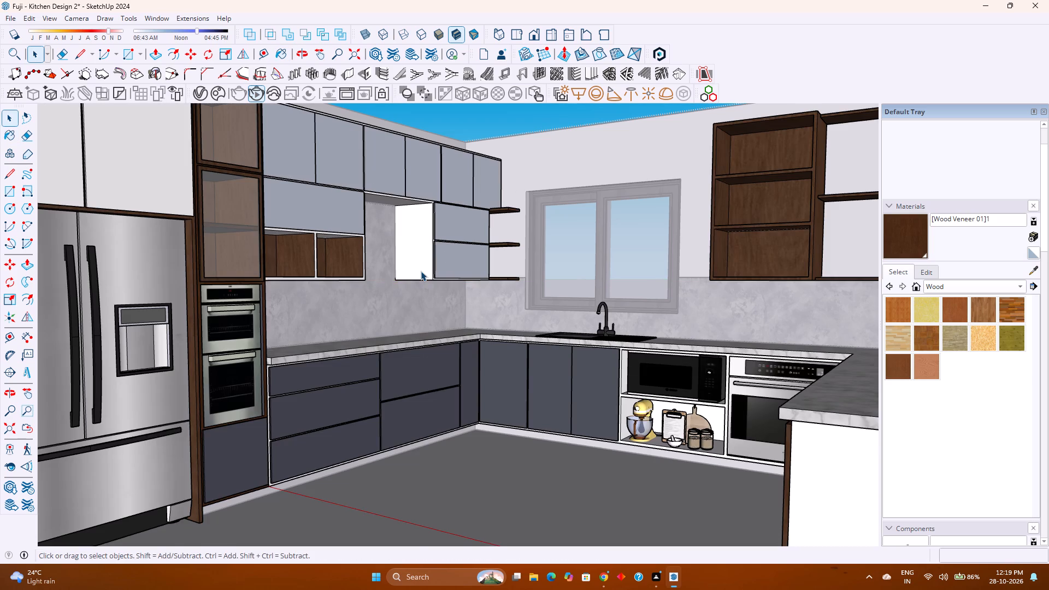
click(923, 239)
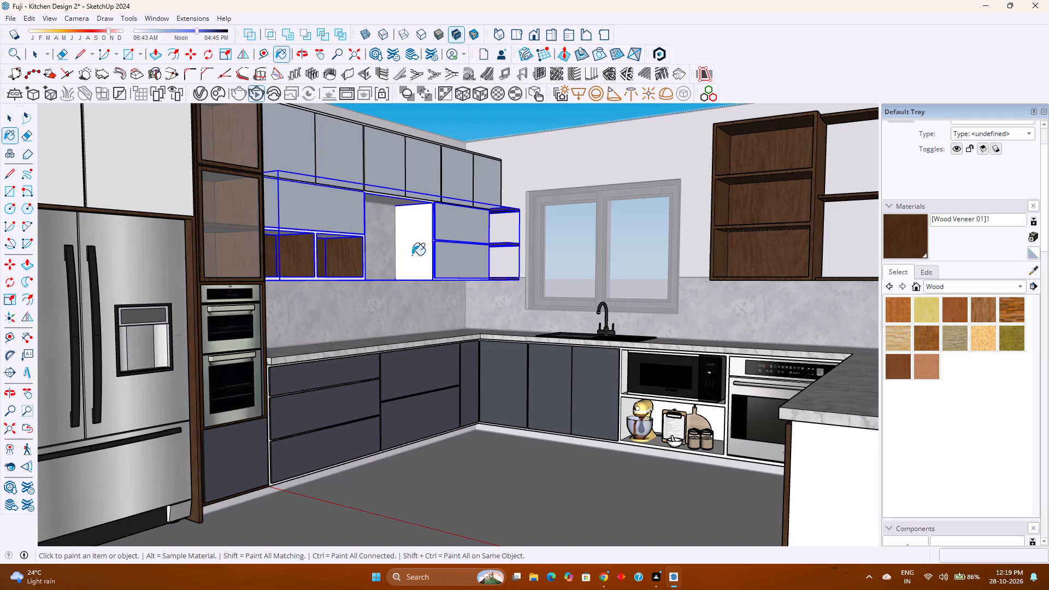
click(402, 255)
scroll(408, 252, up, 3)
middle_drag(407, 252, 436, 334)
middle_click(436, 334)
scroll(432, 320, down, 2)
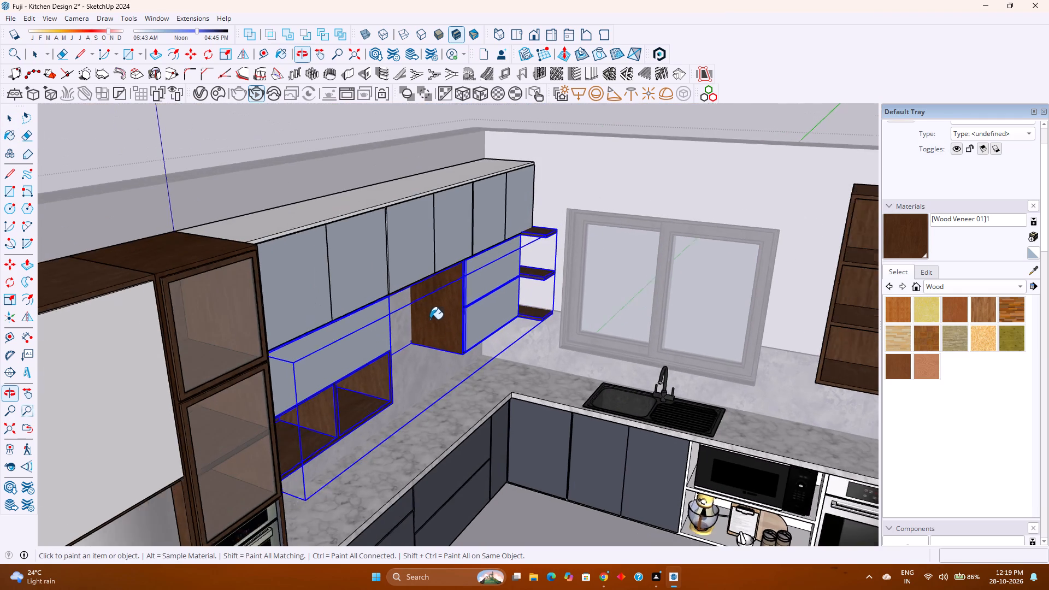
click(327, 232)
Paint the white base cabinet carcasses around the drawers and under the sink with [Wood Veneer 01]1.
scroll(379, 269, down, 4)
middle_drag(428, 446, 426, 416)
middle_click(426, 416)
scroll(387, 459, up, 20)
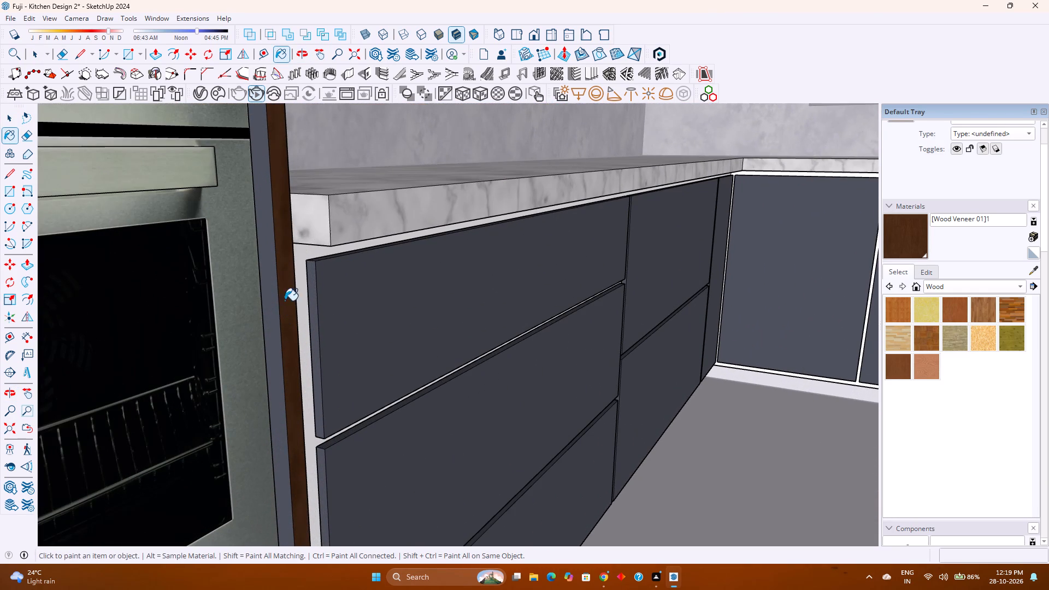
click(302, 256)
scroll(352, 309, down, 4)
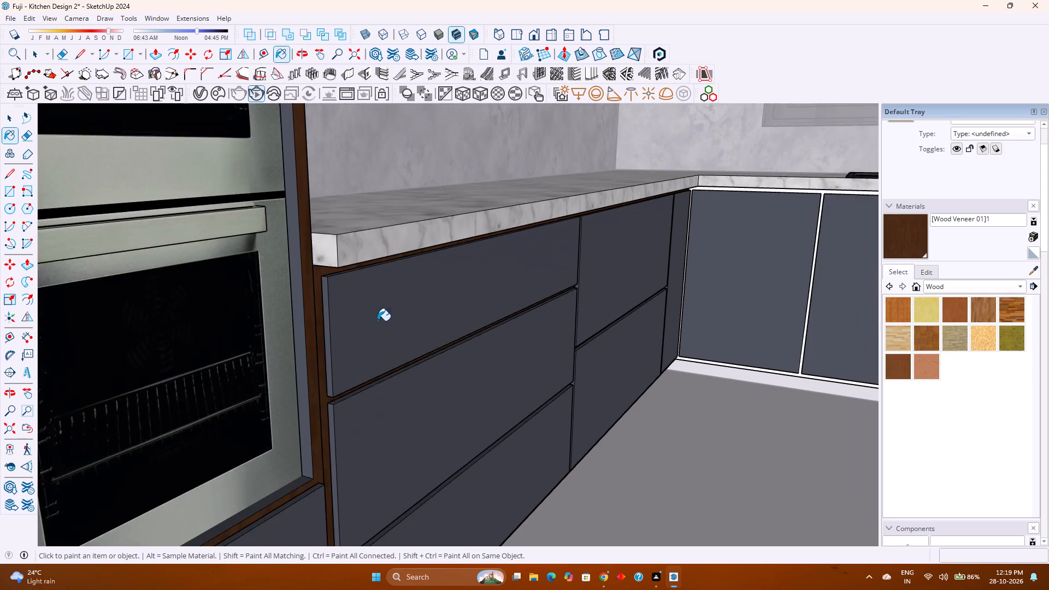
scroll(378, 321, down, 12)
scroll(738, 281, up, 7)
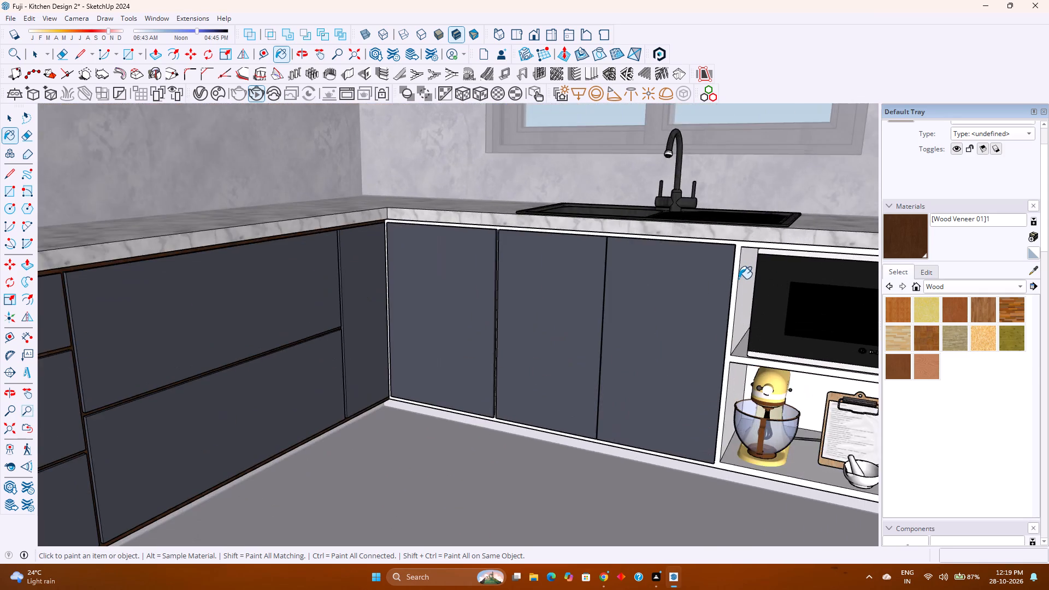
scroll(739, 279, up, 7)
click(739, 227)
Paint the microwave niche's sink-side inner panel and shelf top with [Wood Veneer 01]1.
click(752, 272)
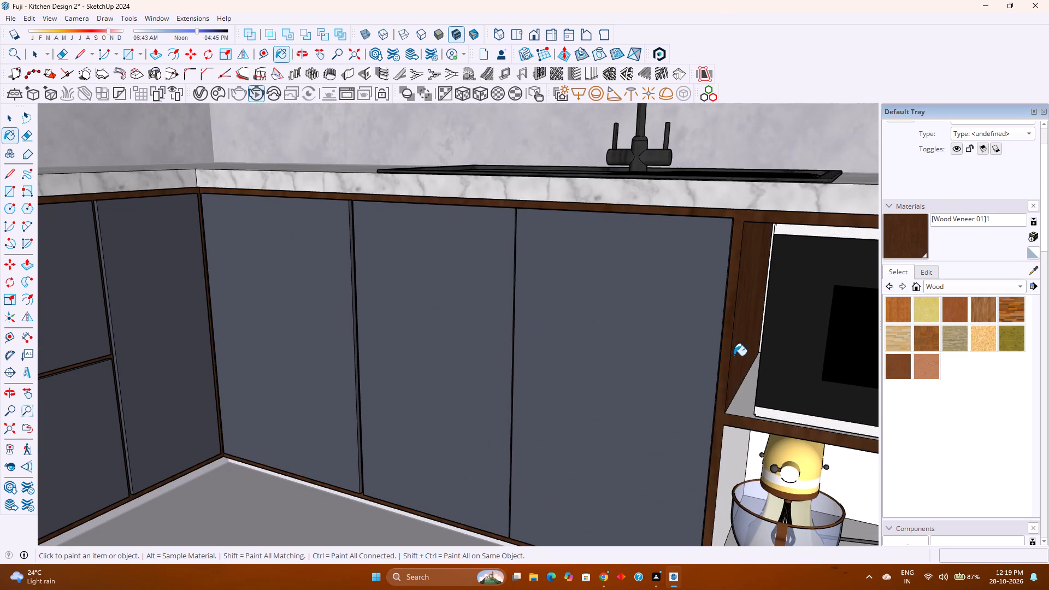
shift+middle_drag(703, 438, 622, 369)
shift+middle_click(621, 368)
scroll(662, 341, up, 3)
click(662, 341)
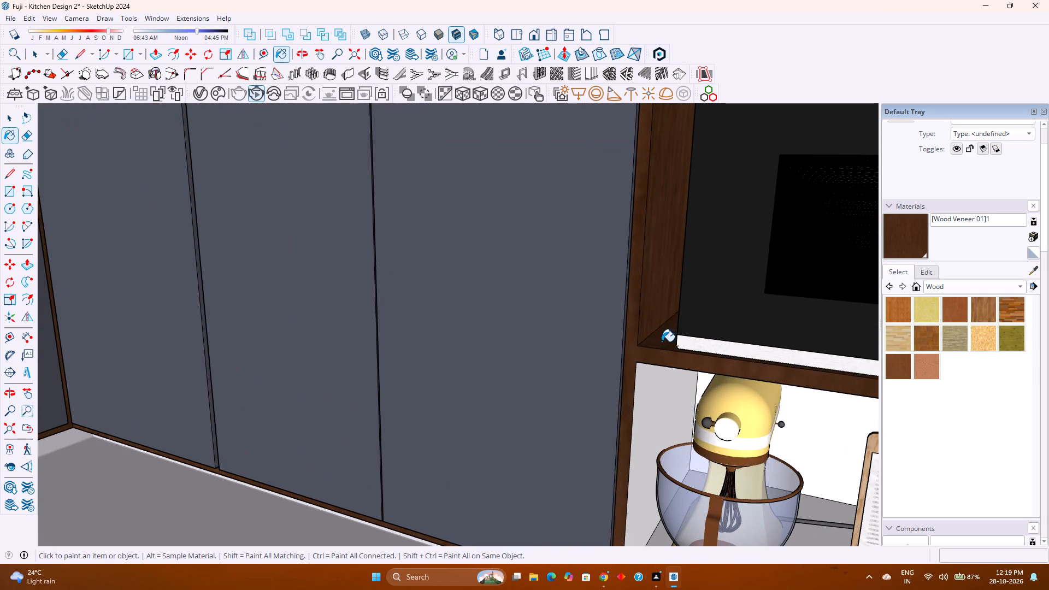
Paint the floor and oven-side inner panel of the open niche below the microwave with [Wood Veneer 01]1.
scroll(662, 341, down, 9)
shift+middle_drag(656, 404, 556, 389)
shift+middle_click(556, 389)
scroll(557, 391, down, 5)
shift+middle_drag(570, 398, 480, 391)
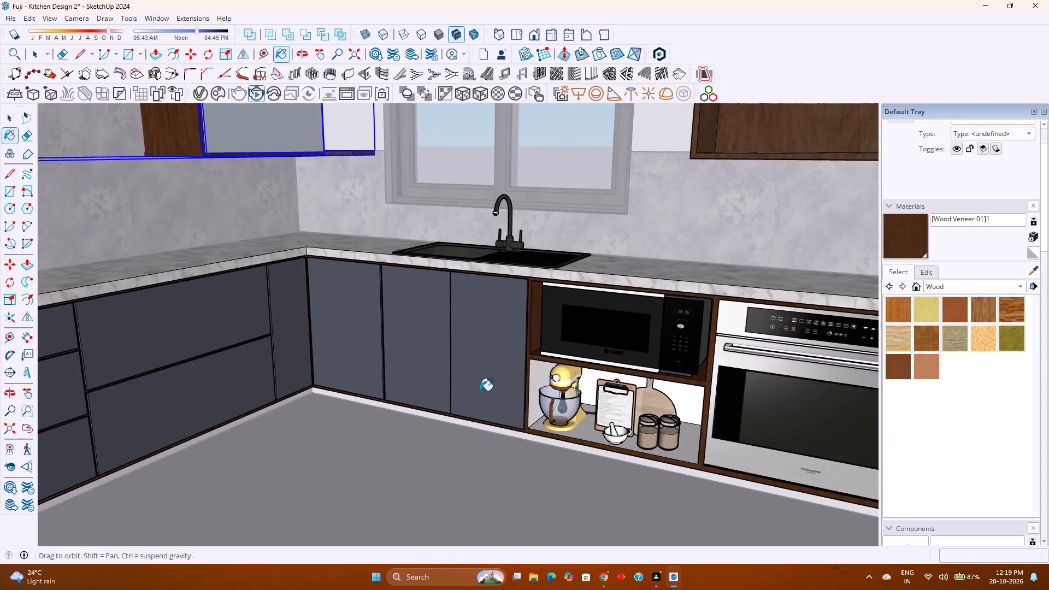
scroll(480, 393, up, 1)
middle_drag(493, 397, 533, 400)
middle_click(533, 400)
shift+middle_drag(647, 414, 557, 402)
shift+scroll(557, 402, down, 1)
middle_drag(553, 413, 645, 420)
middle_click(645, 420)
scroll(722, 407, up, 3)
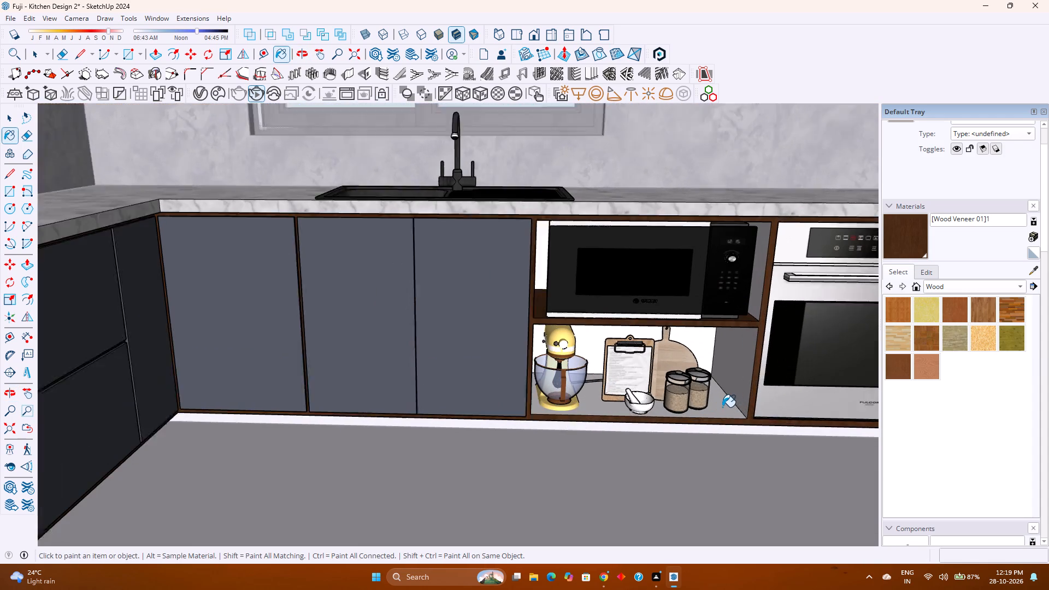
scroll(722, 407, up, 1)
click(723, 412)
click(732, 386)
shift+middle_drag(718, 383, 739, 482)
shift+middle_click(738, 483)
middle_drag(640, 483, 620, 446)
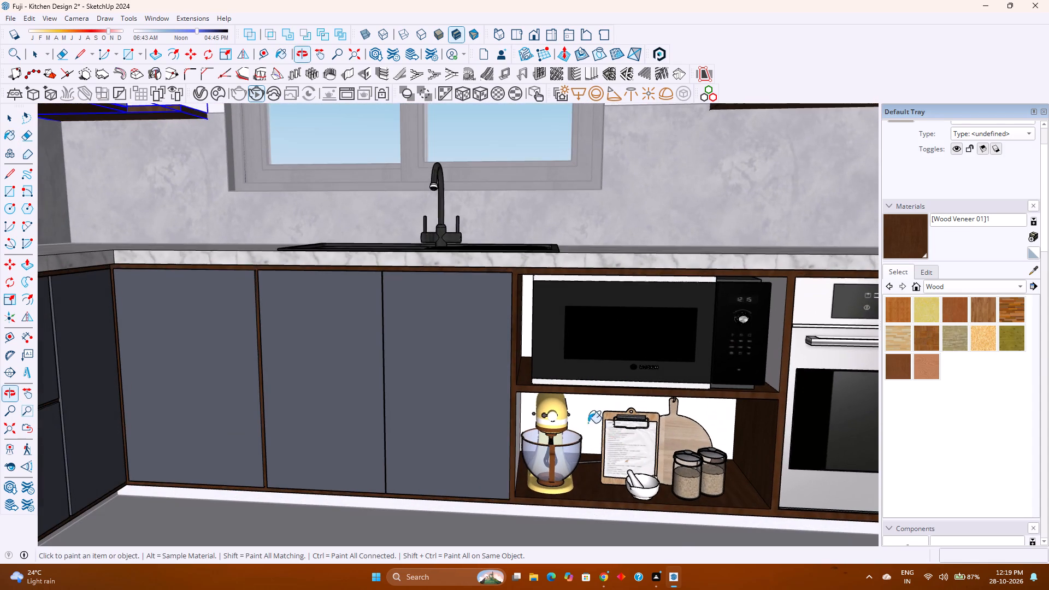
Paint the remaining white faces inside the microwave and mixer niches, including their back panels, with [Wood Veneer 01]1.
scroll(521, 327, up, 2)
click(525, 320)
shift+middle_drag(581, 448, 558, 404)
shift+middle_click(558, 404)
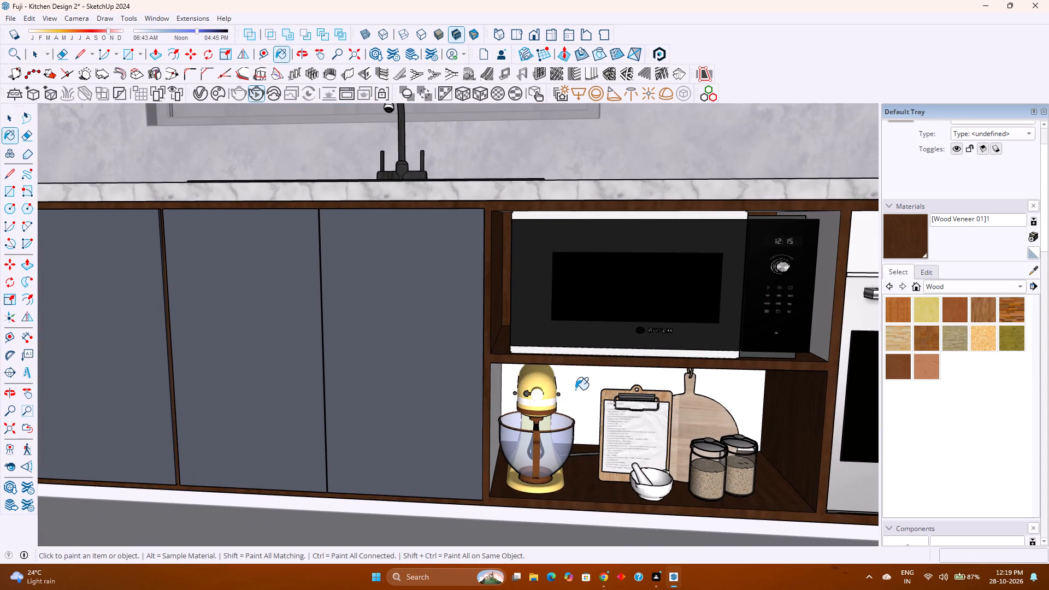
click(575, 390)
shift+middle_drag(626, 403, 588, 414)
click(460, 408)
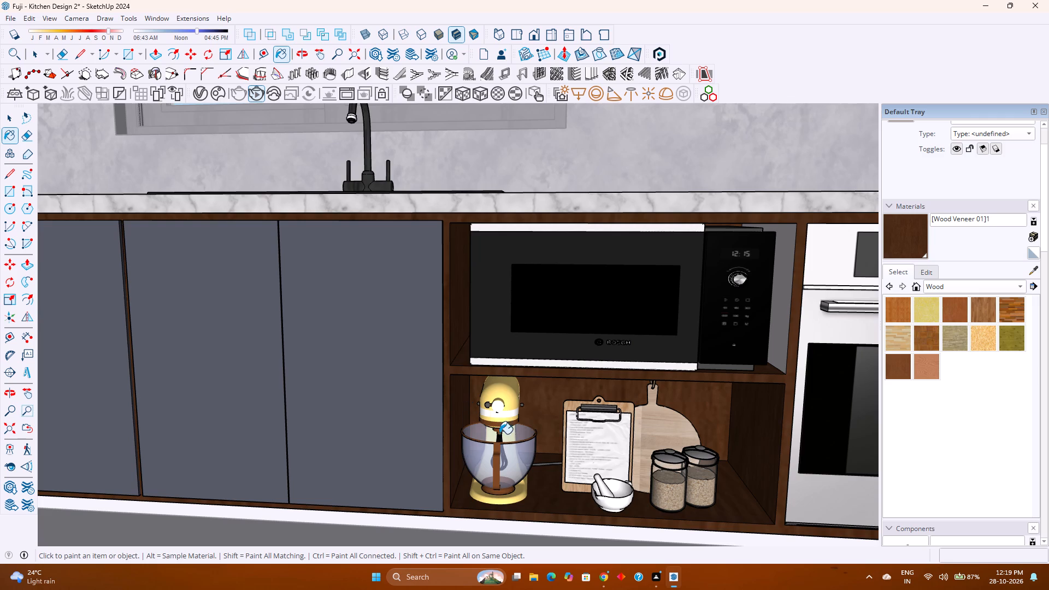
scroll(591, 449, down, 2)
shift+middle_drag(625, 440, 533, 451)
middle_drag(531, 455, 615, 437)
middle_click(615, 437)
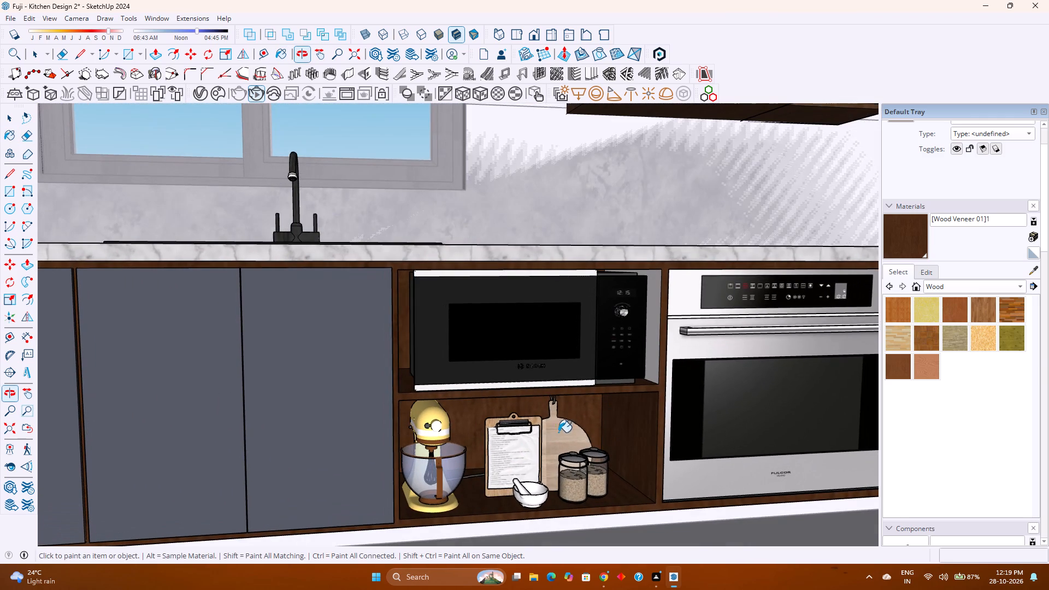
click(658, 332)
Examine the oven surround and the peninsula's glass-door cabinets with their white end panel.
scroll(641, 357, down, 4)
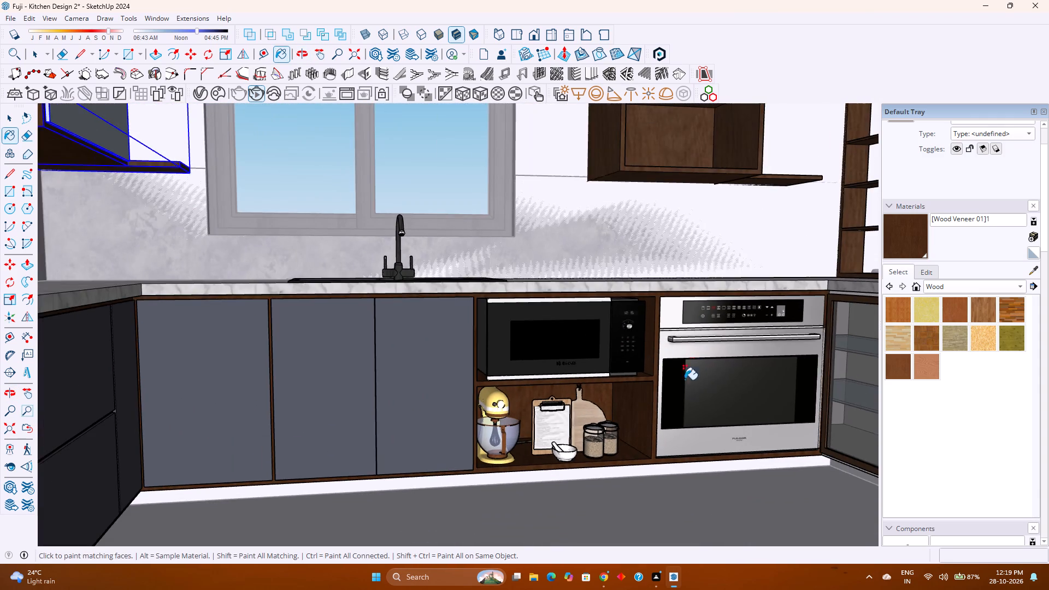
shift+middle_drag(682, 382, 667, 390)
shift+middle_drag(662, 393, 502, 494)
shift+middle_click(502, 494)
scroll(520, 477, down, 5)
scroll(632, 457, down, 3)
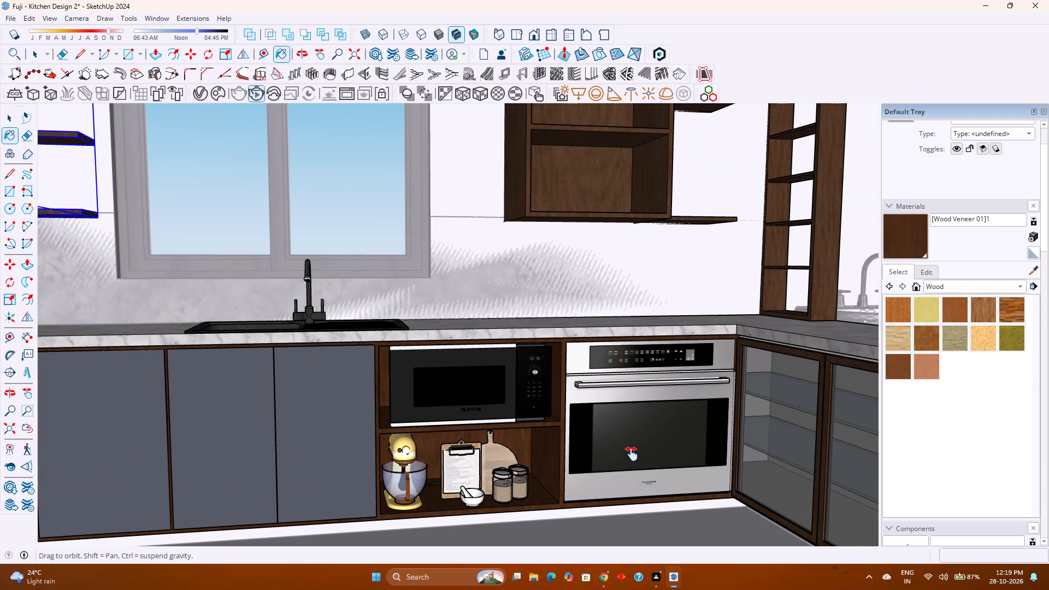
scroll(577, 446, down, 14)
scroll(186, 449, up, 4)
shift+middle_drag(581, 458, 447, 393)
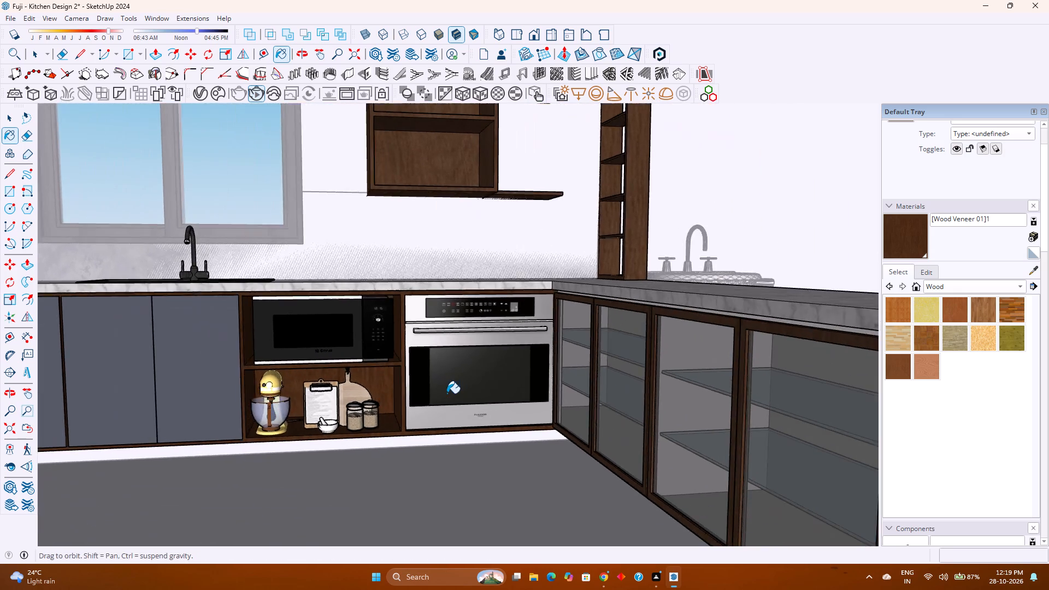
scroll(447, 393, down, 5)
scroll(621, 441, up, 5)
middle_drag(605, 441, 633, 441)
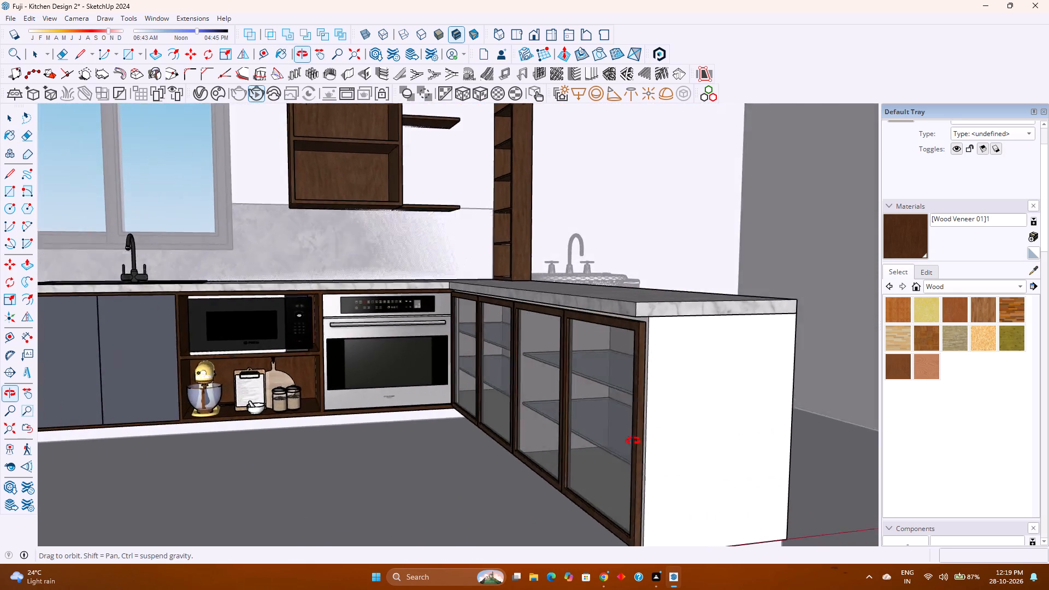
middle_drag(633, 441, 726, 441)
middle_click(726, 441)
key(space)
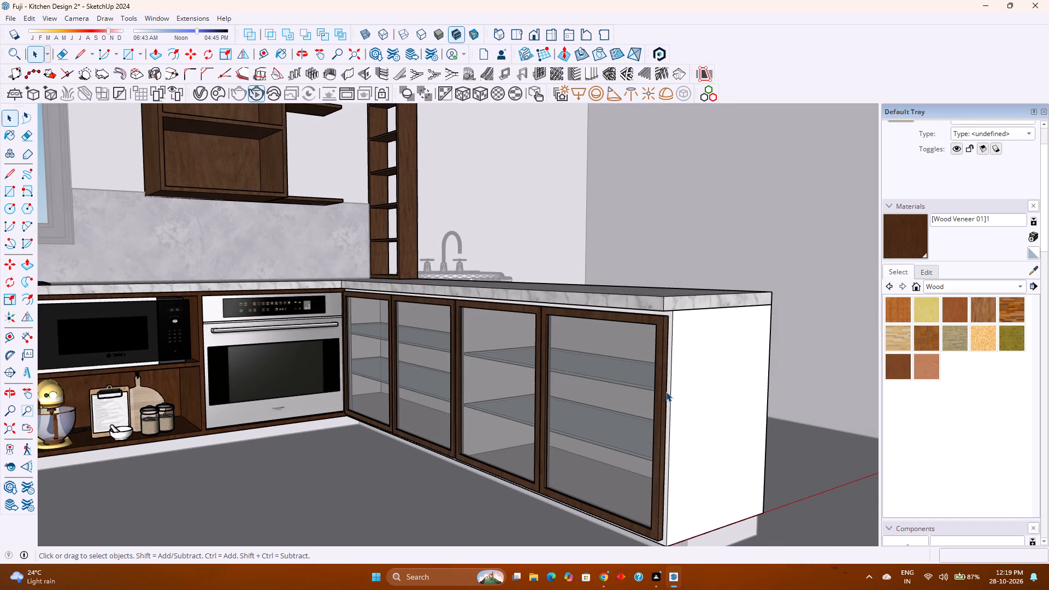
click(664, 391)
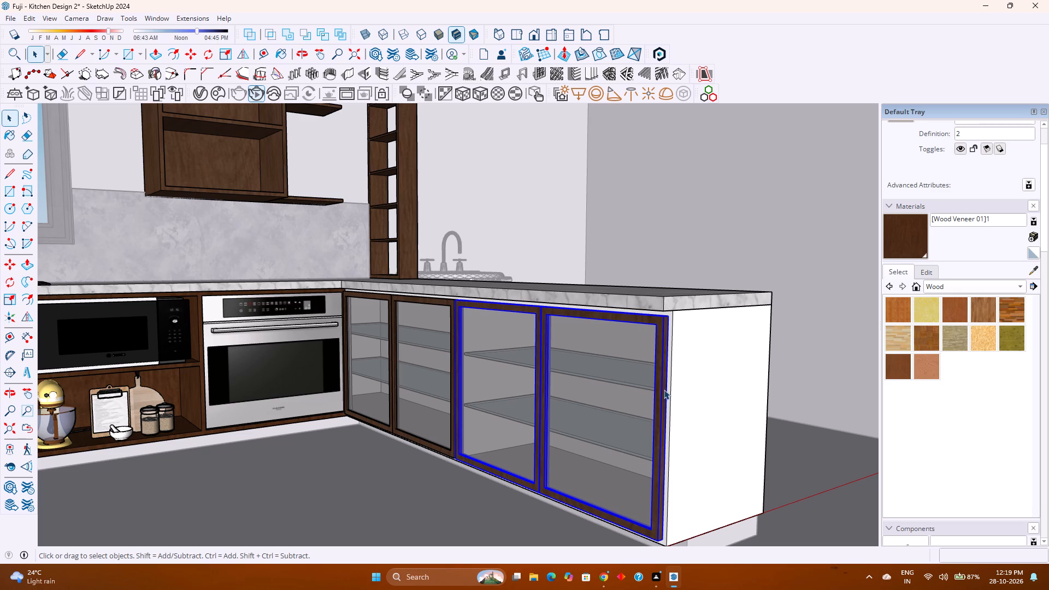
scroll(663, 390, down, 5)
key(Escape)
scroll(663, 393, down, 3)
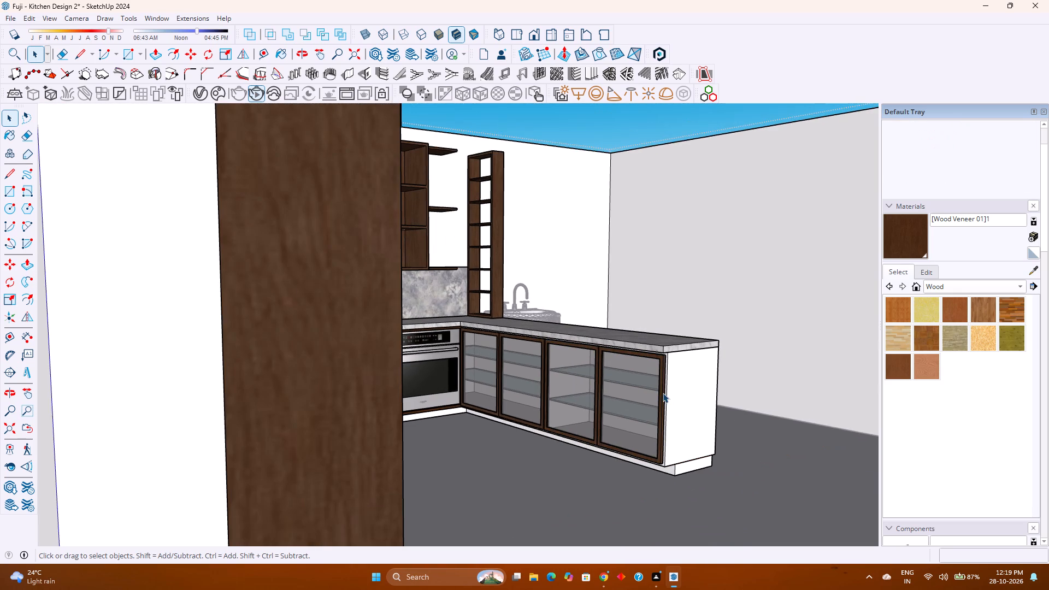
Examine the peninsula's outer side and the whole wood-veneered kitchen around the sink corner from several angles.
scroll(661, 394, up, 3)
scroll(661, 394, down, 2)
shift+middle_drag(649, 397, 718, 444)
middle_drag(718, 444, 522, 441)
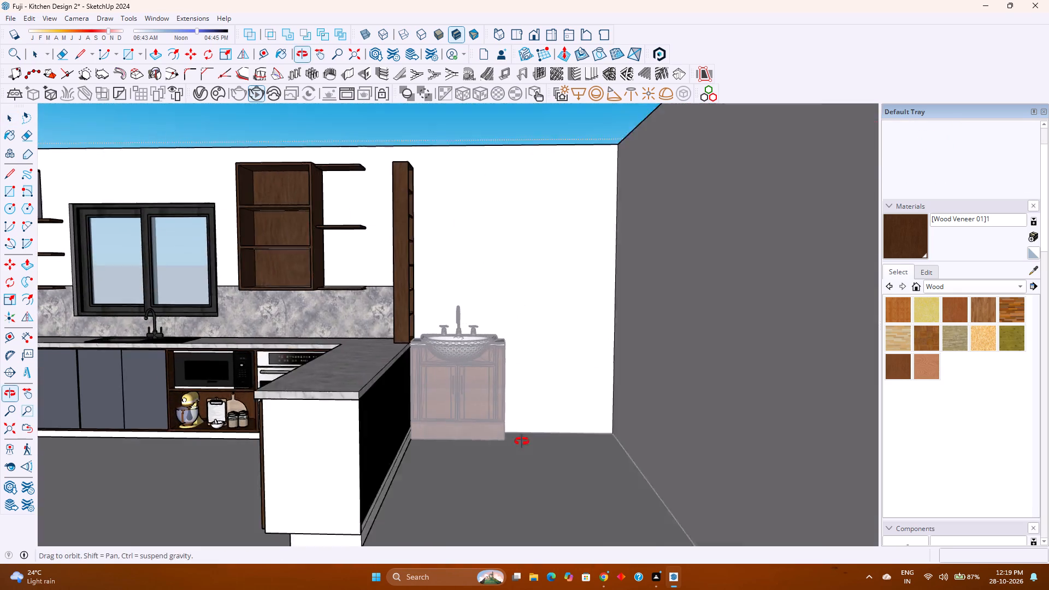
middle_drag(522, 441, 517, 441)
middle_click(517, 441)
shift+middle_drag(445, 419, 689, 438)
shift+middle_click(689, 438)
scroll(625, 417, down, 2)
shift+middle_drag(305, 415, 403, 400)
shift+middle_click(403, 400)
middle_drag(500, 400, 429, 391)
middle_drag(427, 391, 417, 391)
middle_click(417, 391)
middle_drag(410, 391, 382, 392)
middle_click(379, 393)
scroll(332, 385, up, 3)
shift+middle_drag(332, 385, 378, 398)
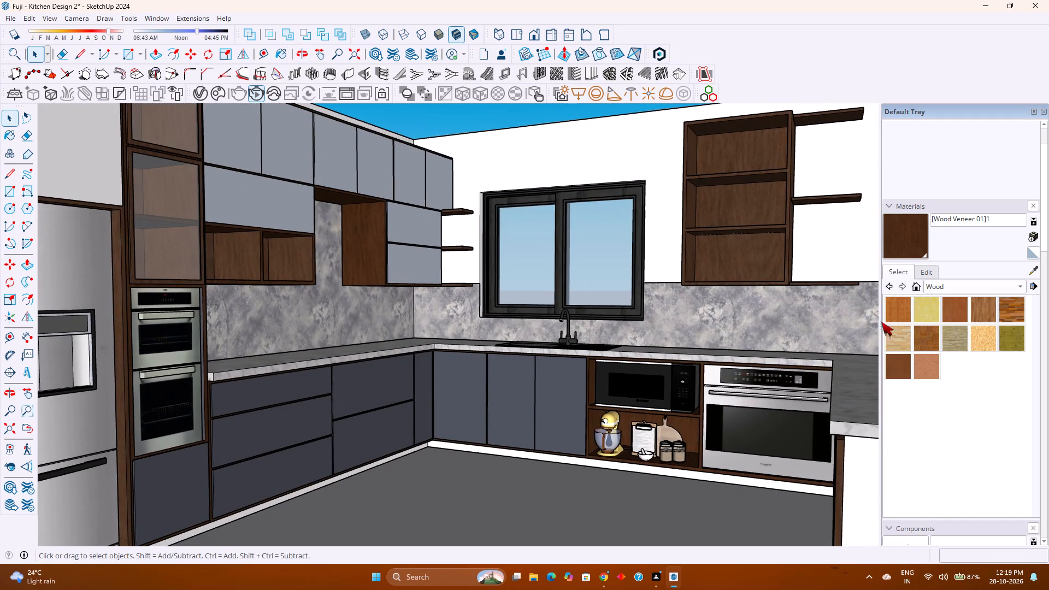
scroll(419, 350, up, 2)
middle_drag(419, 350, 419, 392)
middle_click(418, 392)
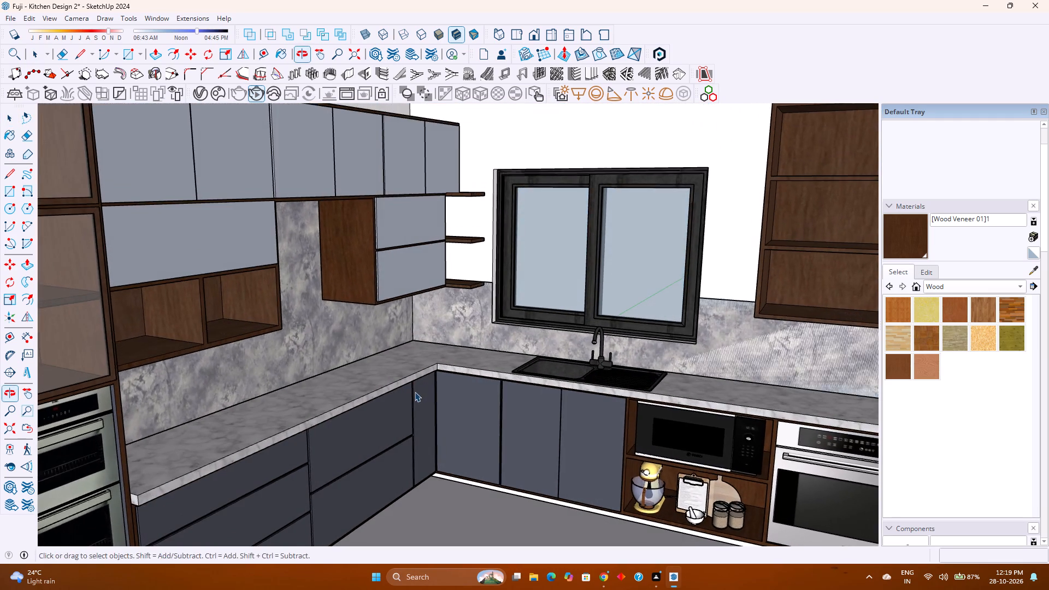
scroll(415, 392, down, 2)
shift+middle_drag(297, 435, 320, 398)
middle_click(320, 398)
scroll(320, 394, up, 4)
scroll(320, 394, down, 4)
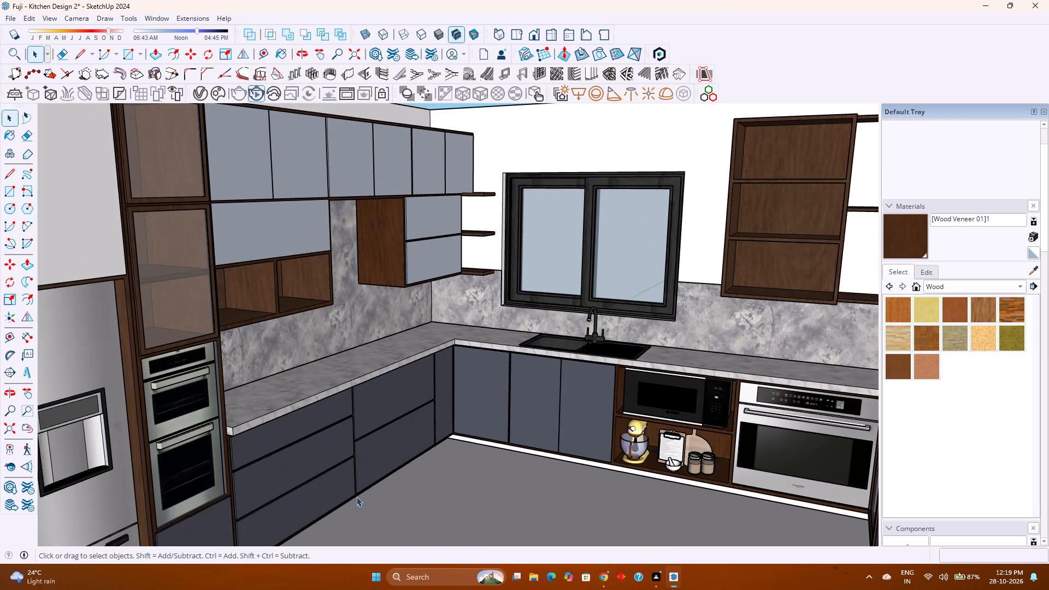
Paint the white toe-kicks under the drawer run and the sink-wall base cabinets with Granite Light Gray from the Stone materials.
middle_drag(363, 493, 371, 418)
middle_click(371, 418)
scroll(332, 441, up, 2)
click(331, 434)
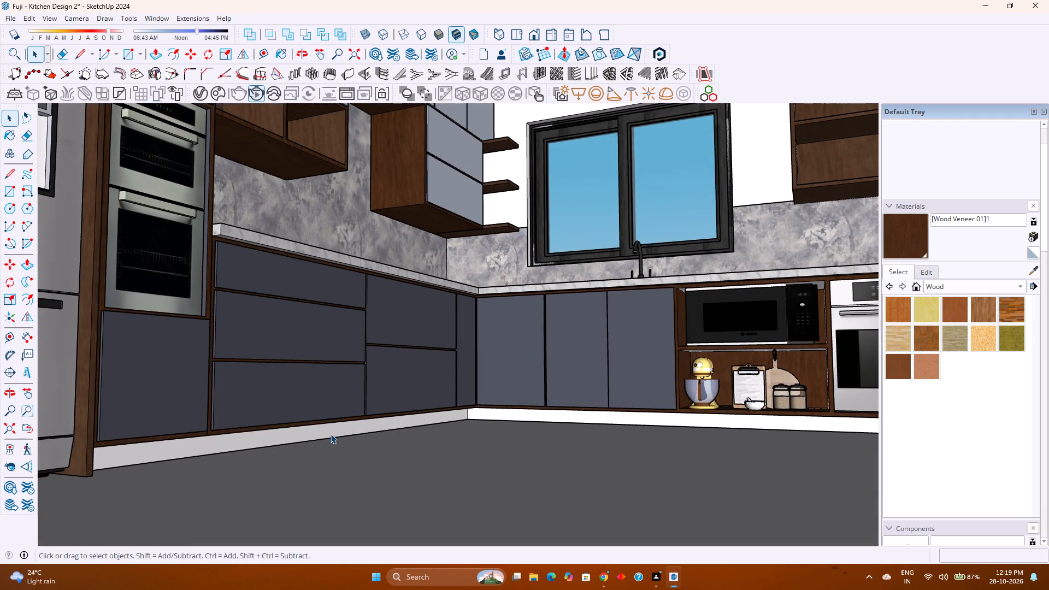
scroll(331, 434, down, 4)
click(952, 292)
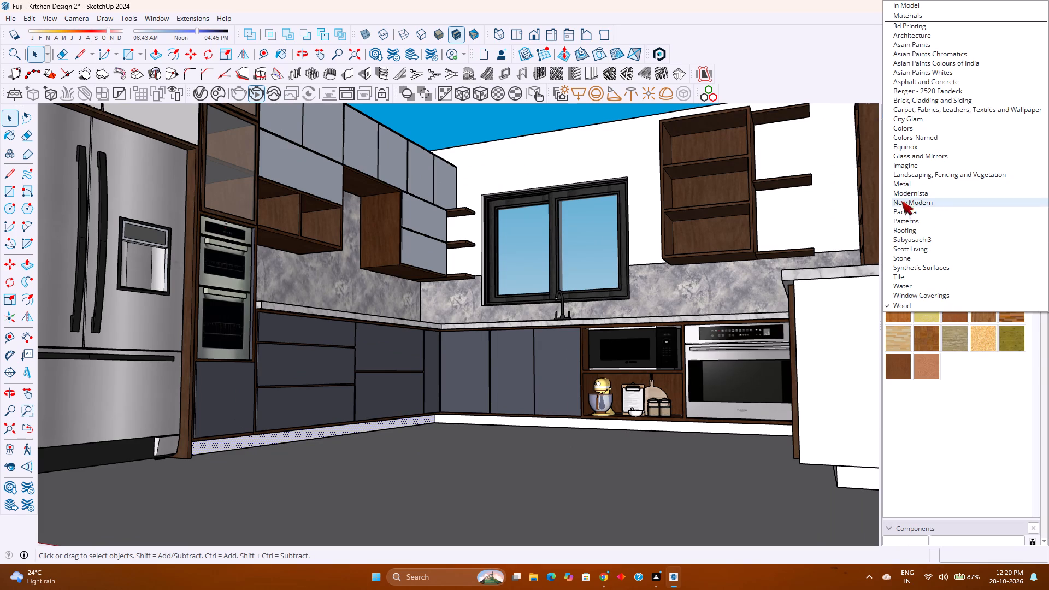
click(914, 256)
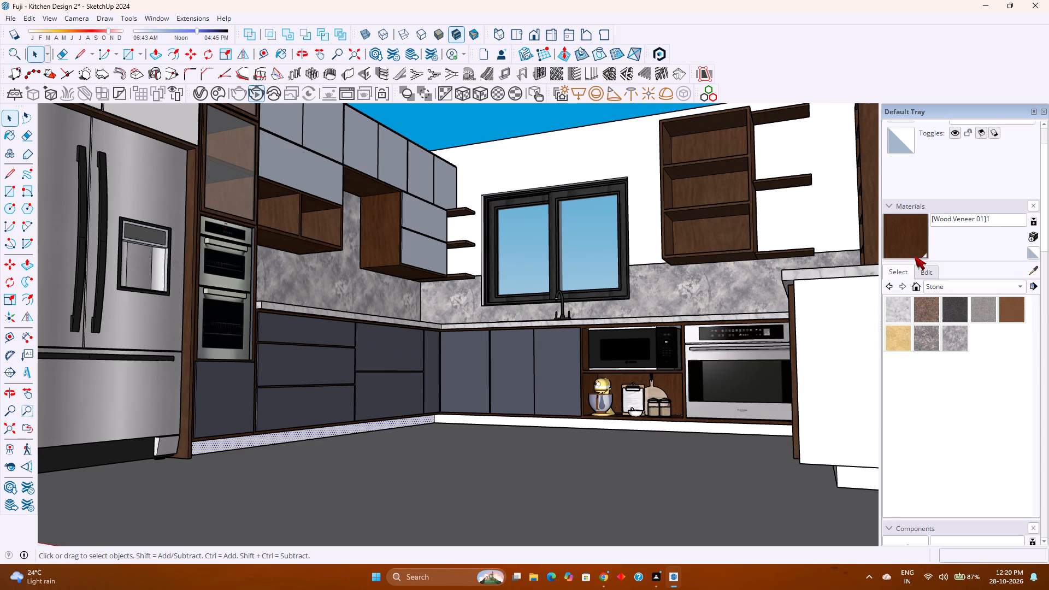
click(930, 345)
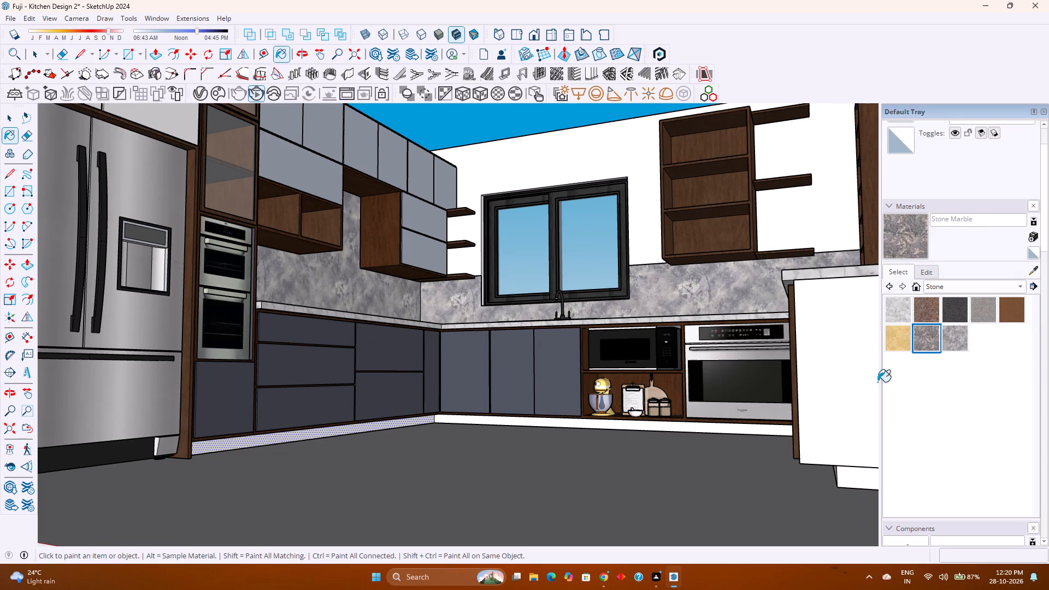
click(989, 308)
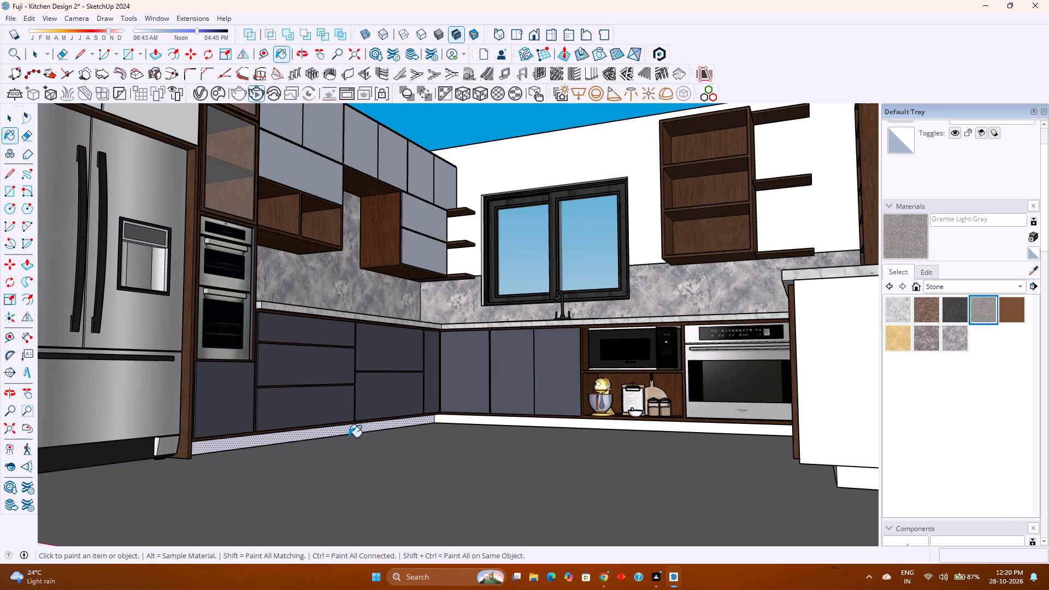
scroll(343, 436, up, 6)
click(347, 429)
click(517, 409)
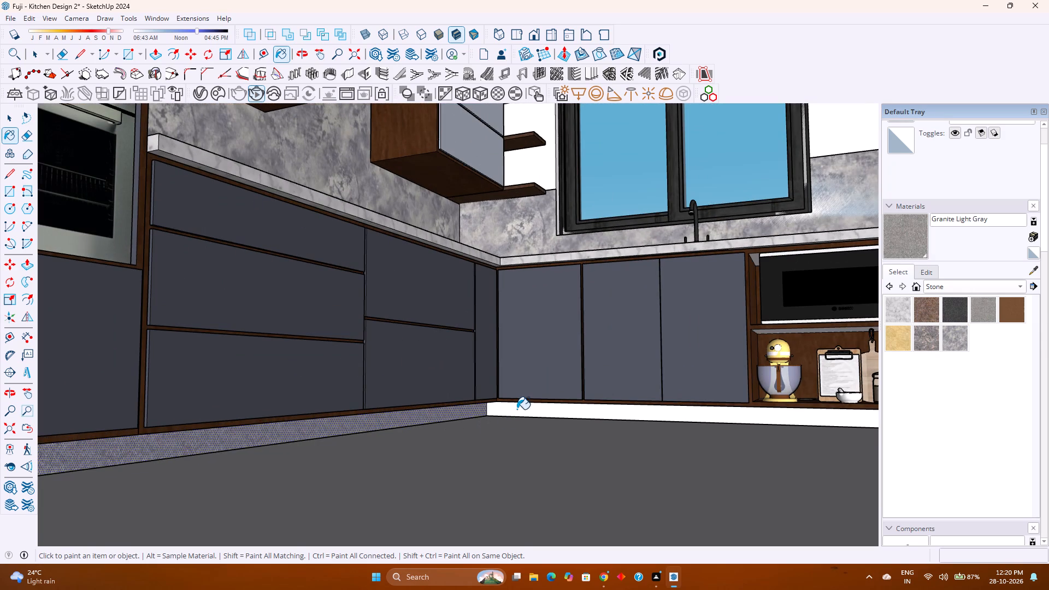
Paint the end and side faces of the plinth under the peninsula with Granite Light Gray.
scroll(517, 409, down, 10)
scroll(733, 428, up, 2)
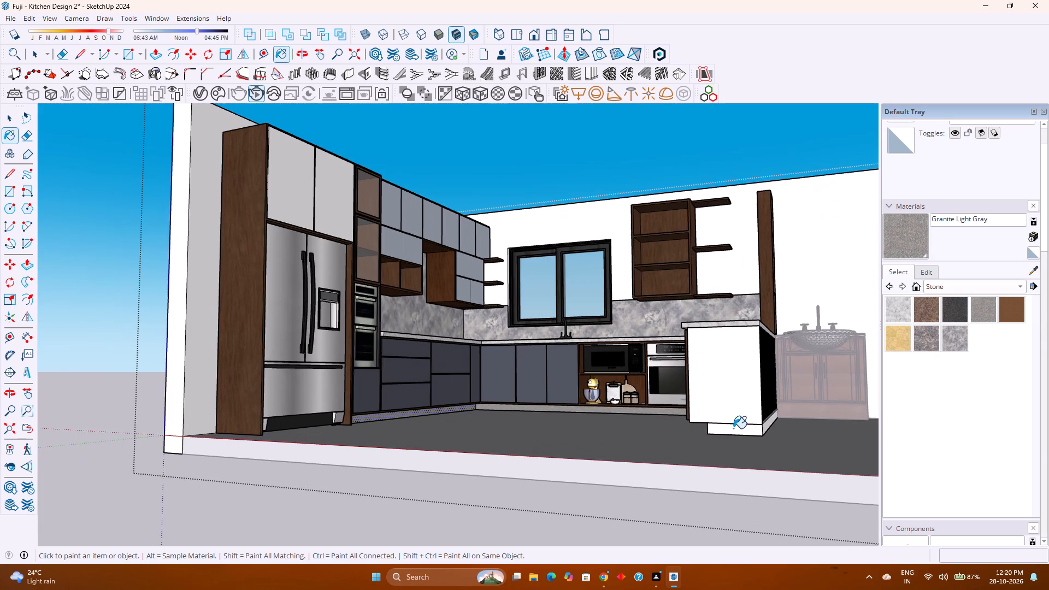
click(734, 428)
scroll(773, 434, up, 3)
scroll(721, 429, up, 3)
scroll(777, 439, up, 4)
click(773, 424)
scroll(773, 424, up, 1)
middle_drag(666, 429, 843, 427)
middle_click(852, 427)
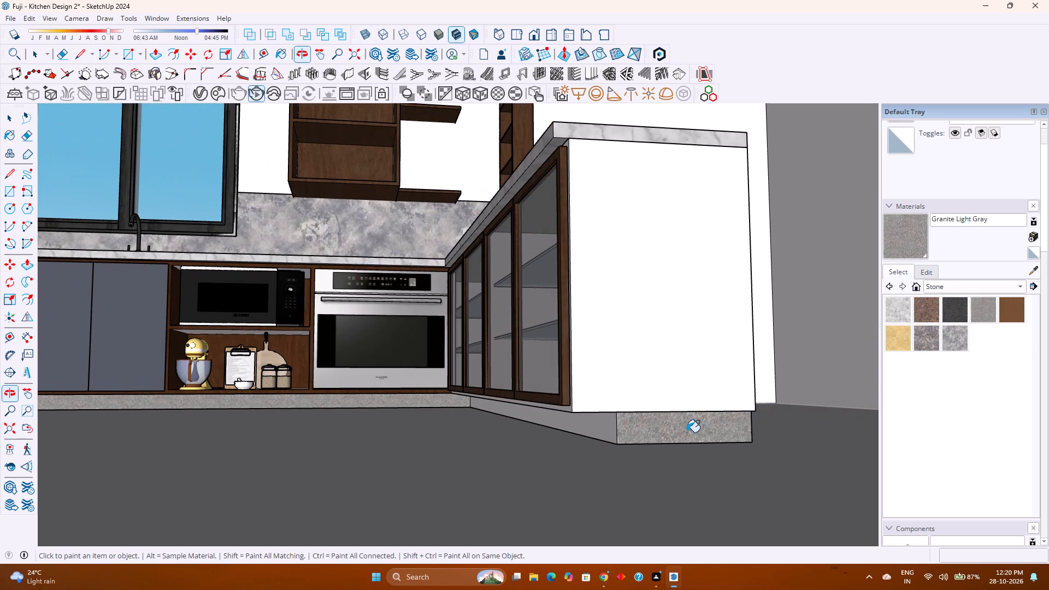
click(615, 431)
scroll(602, 434, down, 13)
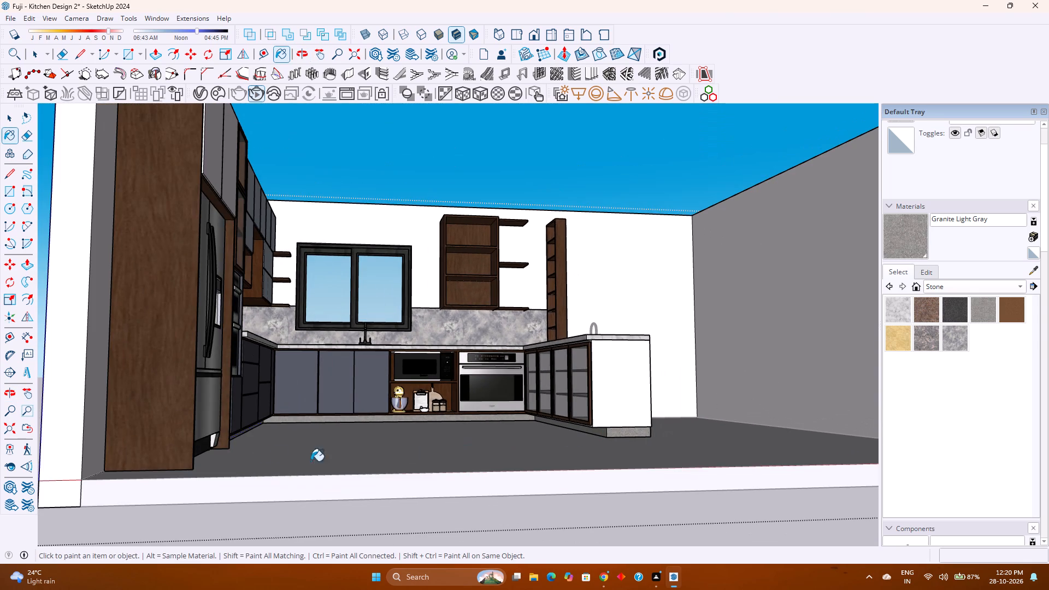
scroll(227, 454, up, 7)
middle_drag(234, 447, 67, 491)
middle_click(67, 491)
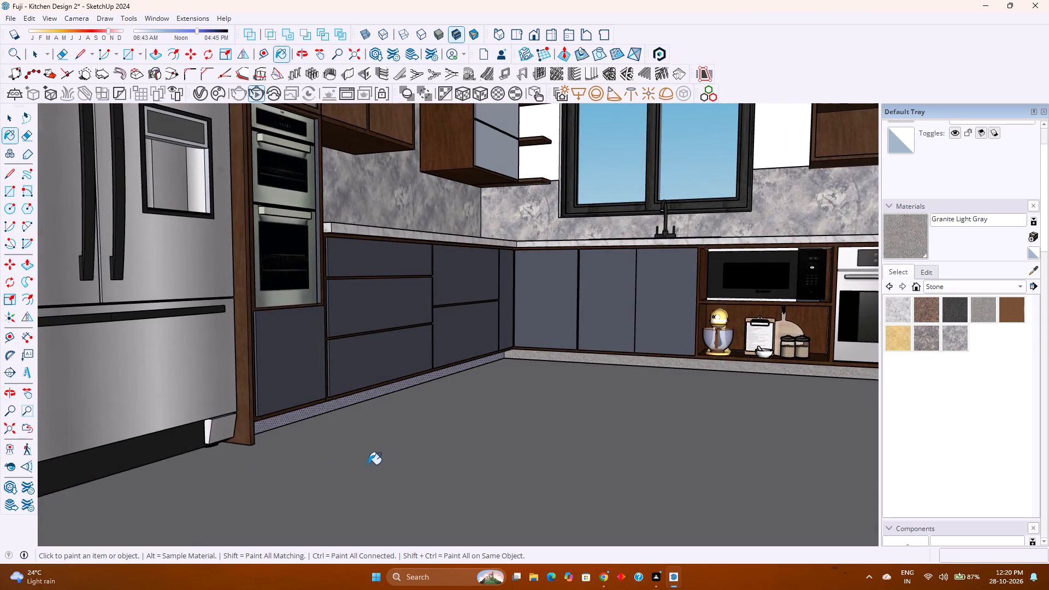
scroll(369, 464, down, 10)
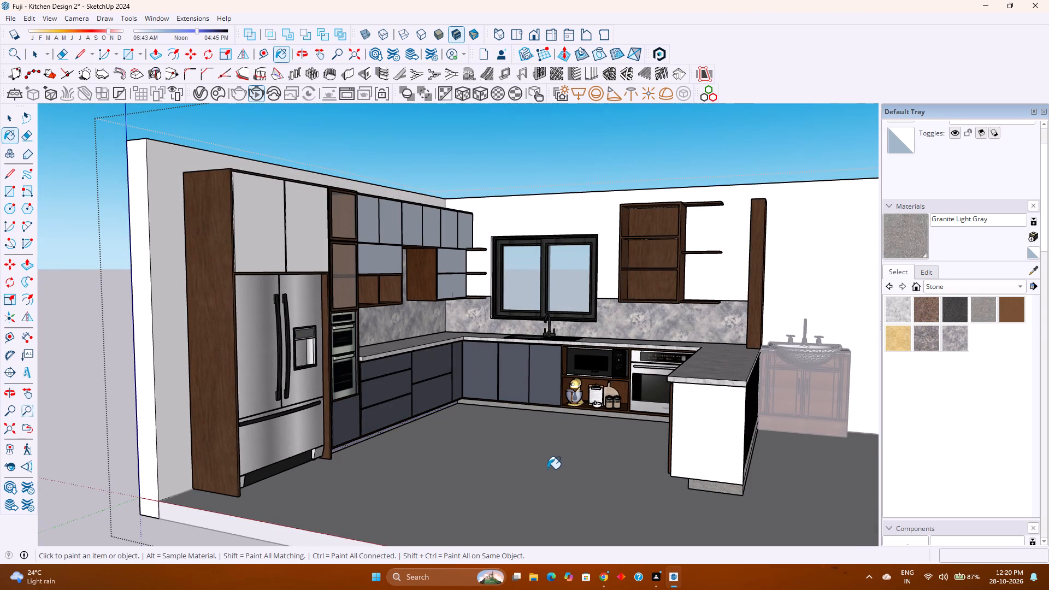
key(space)
key(Escape)
Darken the Granite Light Gray material by setting its HLS lightness to 46.
scroll(511, 432, up, 1)
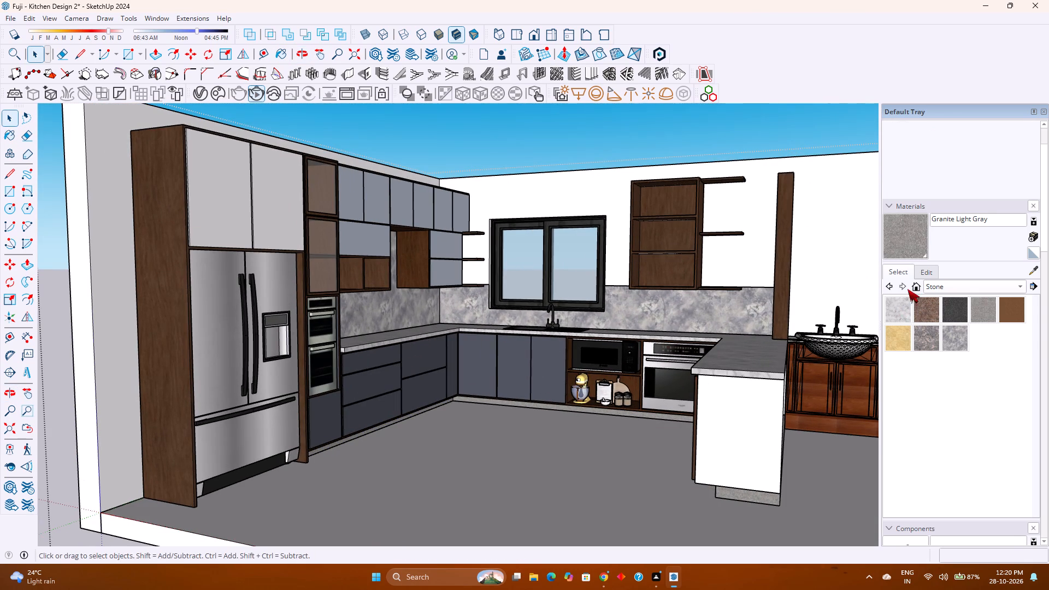
click(924, 273)
drag(948, 373, 938, 374)
shift+middle_drag(687, 375, 708, 456)
middle_drag(485, 458, 481, 404)
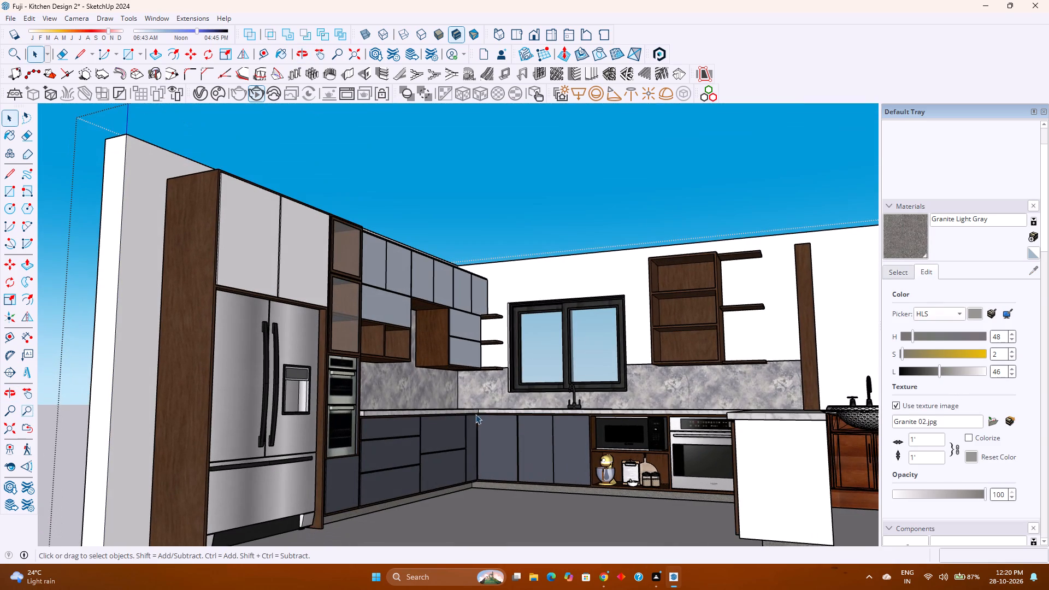
Pick the base drawer front near the corner and open the Asian Paints Chromatics material collection.
key(space)
key(Escape)
scroll(496, 456, up, 4)
middle_drag(533, 436, 548, 415)
middle_drag(549, 414, 516, 477)
shift+middle_drag(500, 473, 535, 427)
middle_drag(541, 422, 529, 451)
double_click(441, 428)
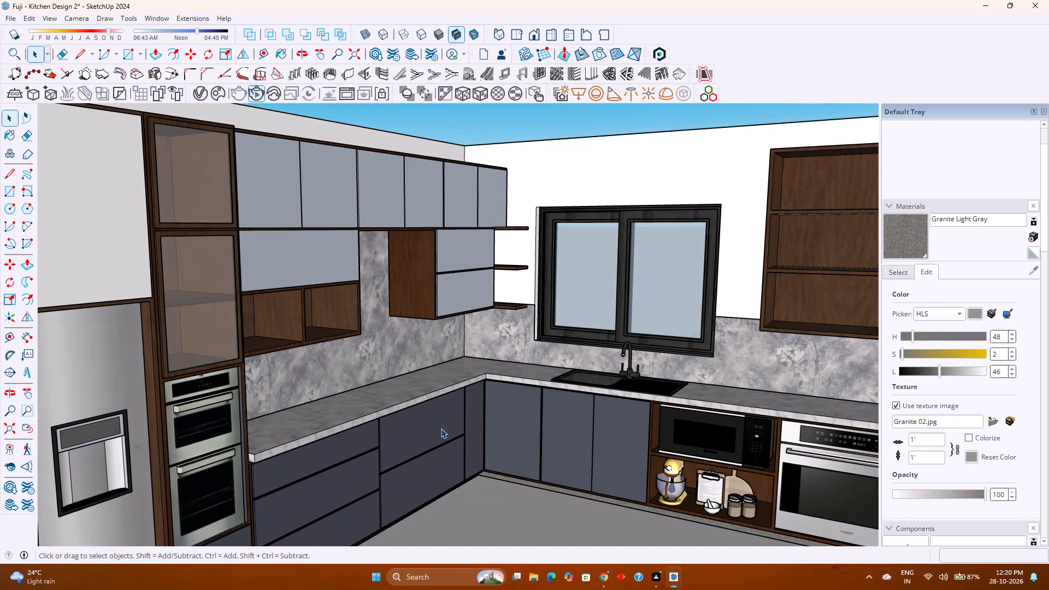
click(441, 428)
click(451, 429)
click(451, 429)
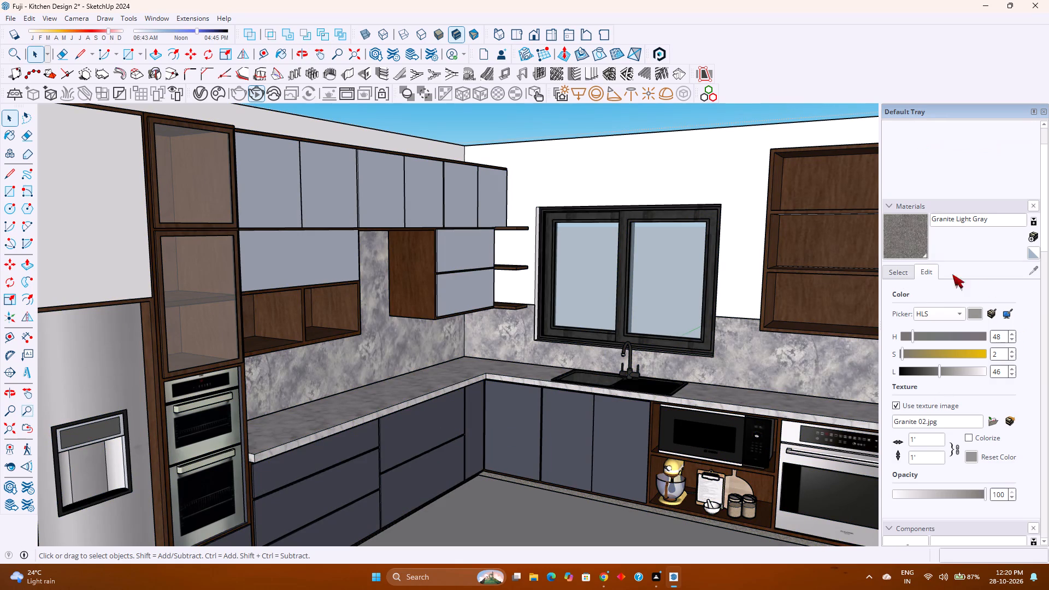
click(894, 272)
click(923, 285)
click(959, 80)
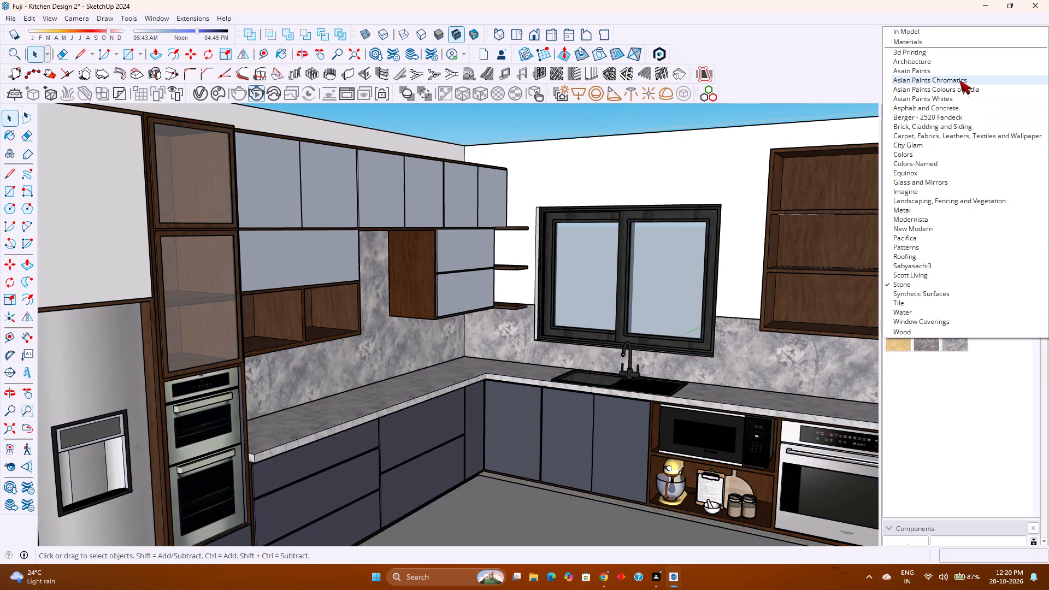
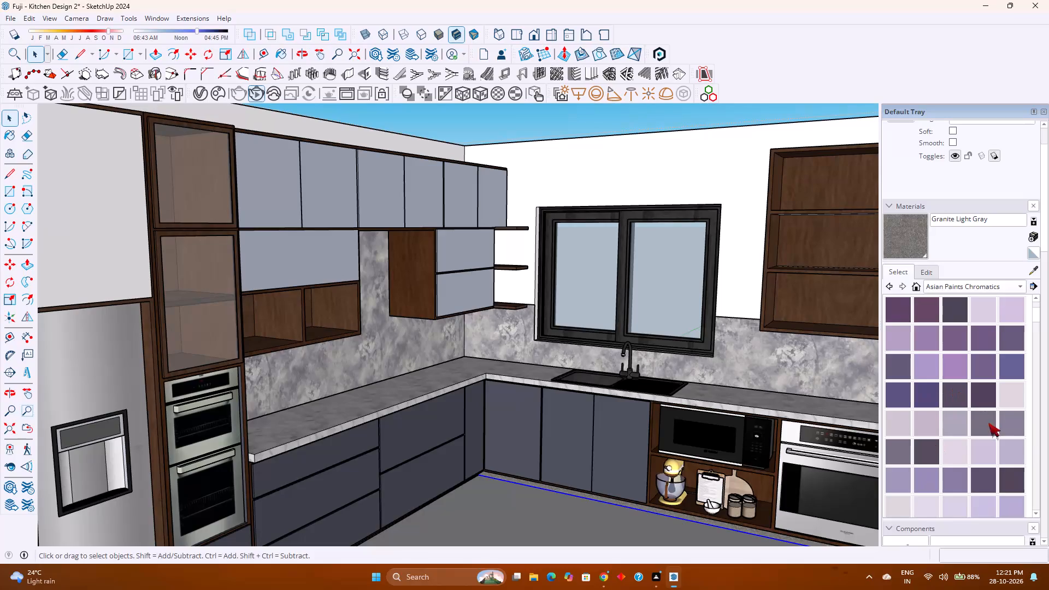
Look through the Asian Paints Chromatics swatches for an alternative shade for the base cabinet fronts.
click(979, 430)
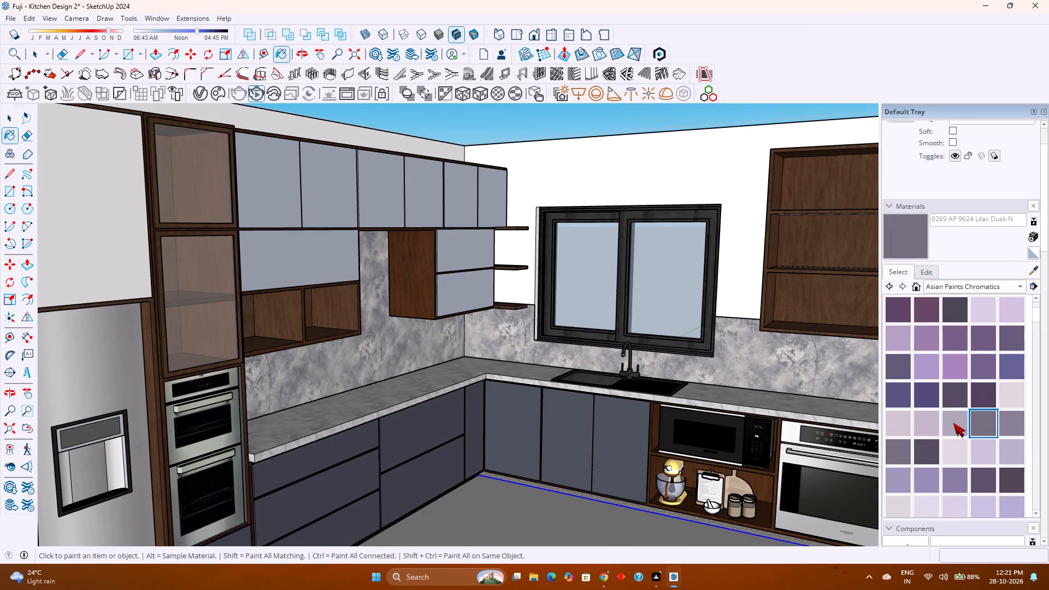
click(953, 423)
scroll(950, 423, down, 20)
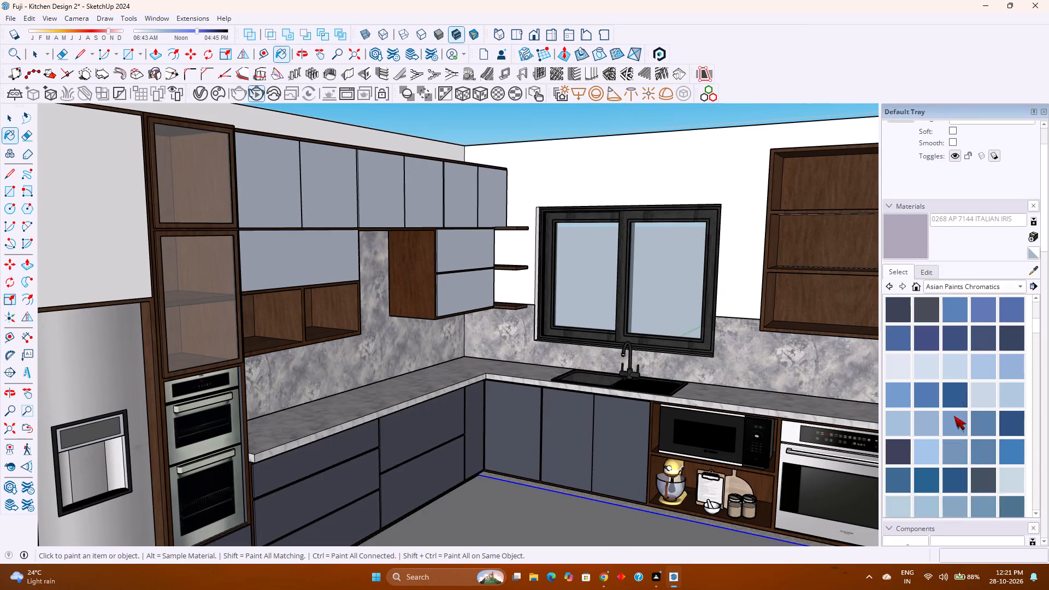
scroll(954, 416, down, 9)
scroll(930, 368, down, 4)
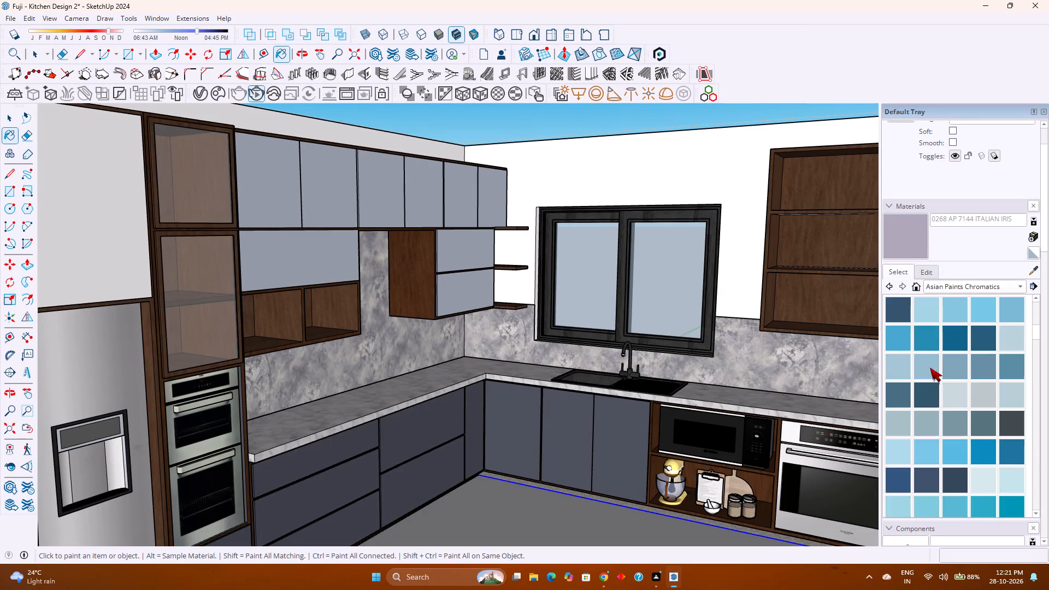
scroll(930, 368, down, 20)
scroll(930, 368, down, 10)
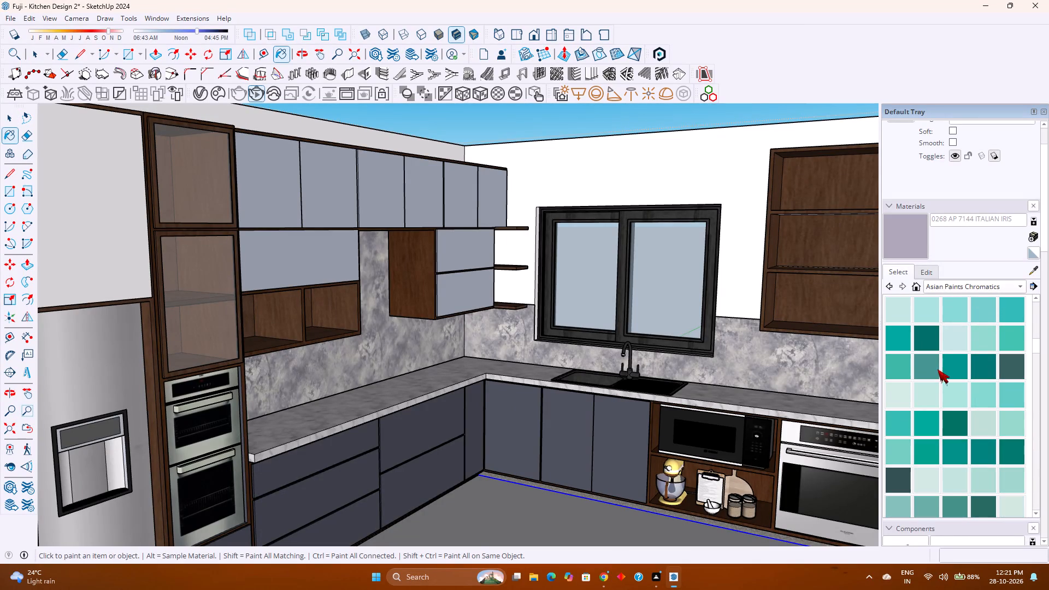
scroll(938, 369, down, 11)
scroll(942, 370, down, 17)
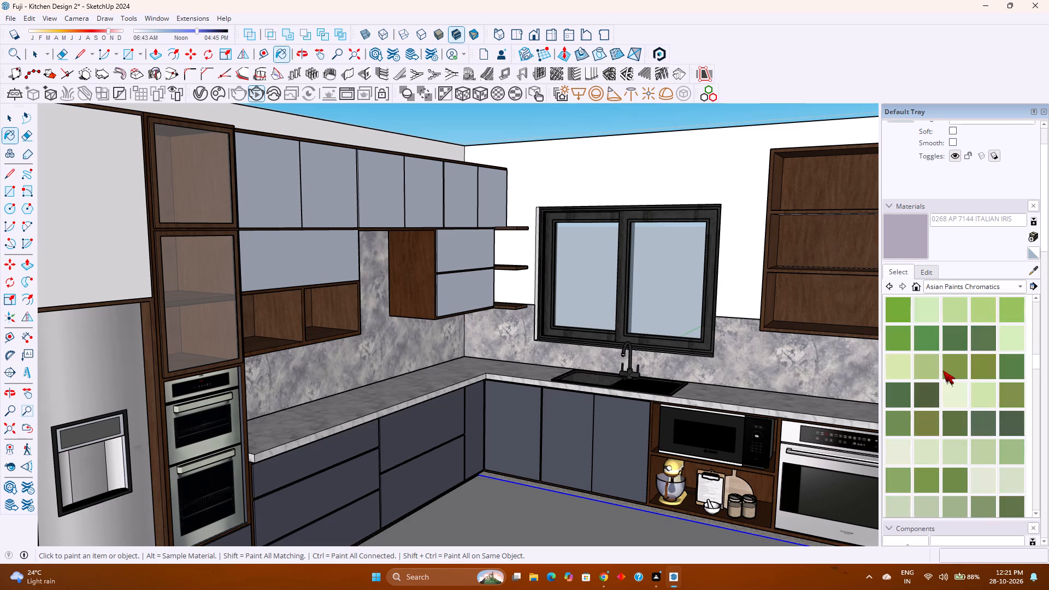
scroll(943, 370, down, 20)
scroll(943, 370, down, 8)
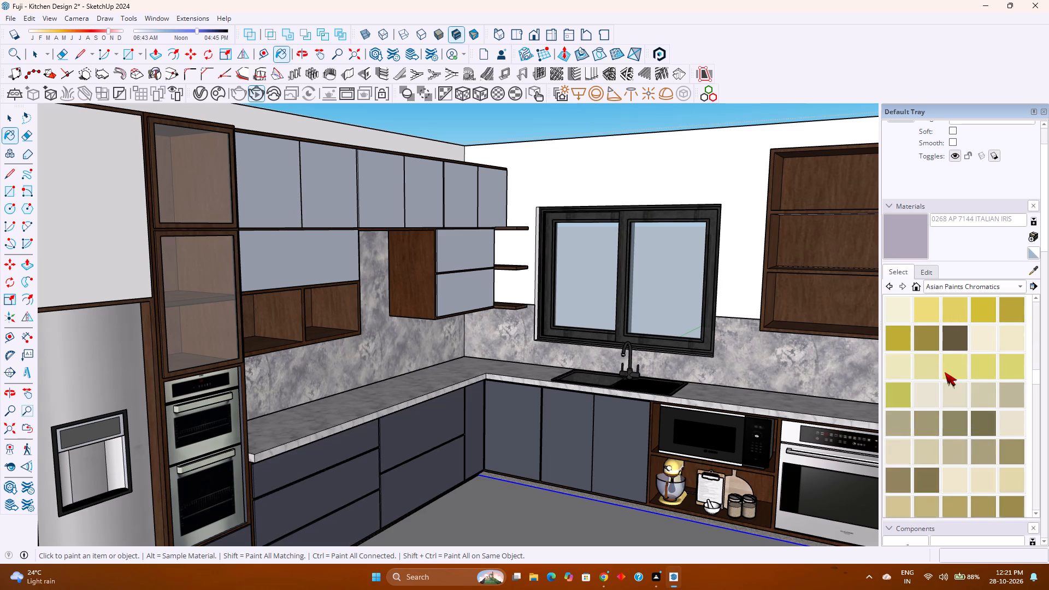
scroll(945, 372, down, 20)
scroll(945, 372, down, 8)
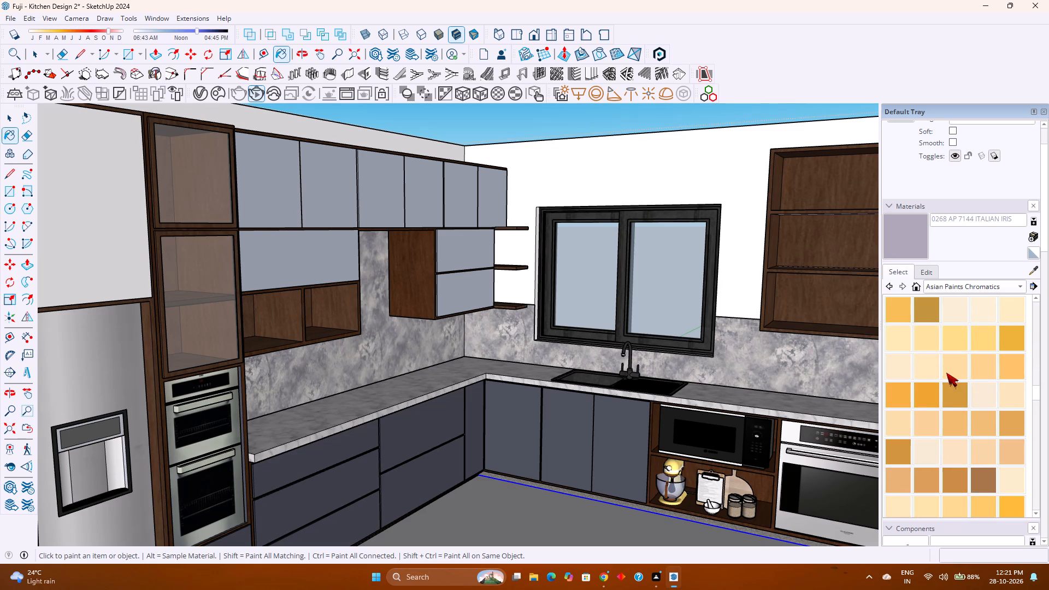
scroll(946, 373, down, 20)
scroll(946, 373, down, 10)
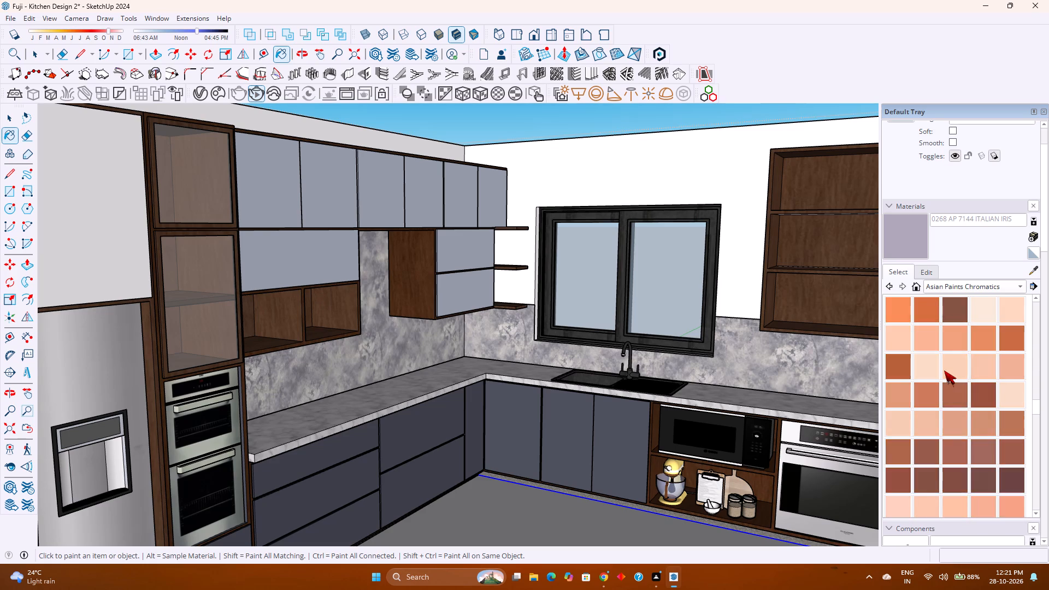
scroll(944, 370, down, 20)
scroll(944, 370, down, 10)
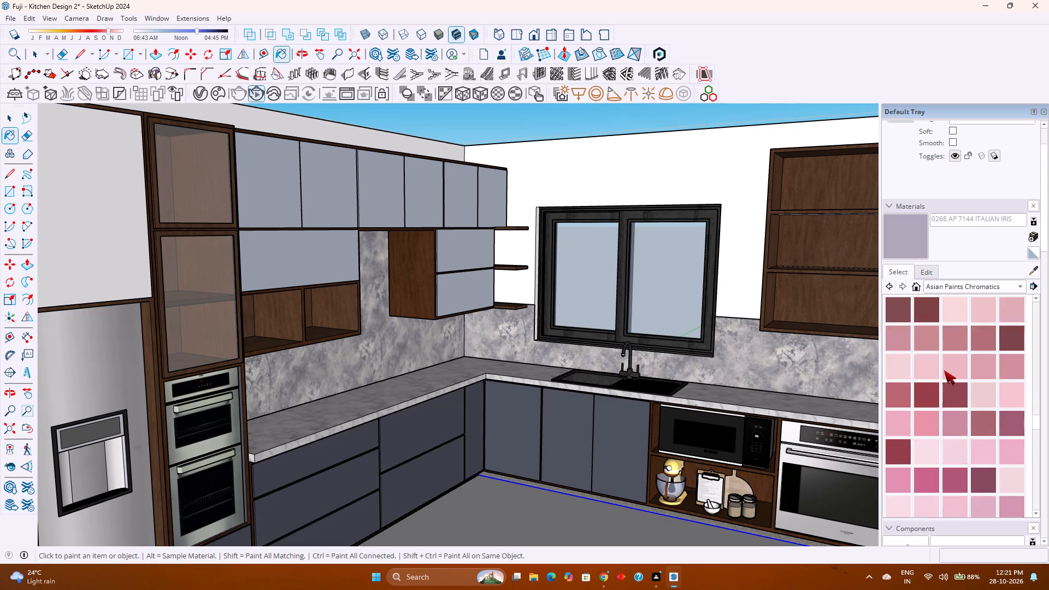
scroll(944, 370, down, 12)
scroll(944, 370, down, 13)
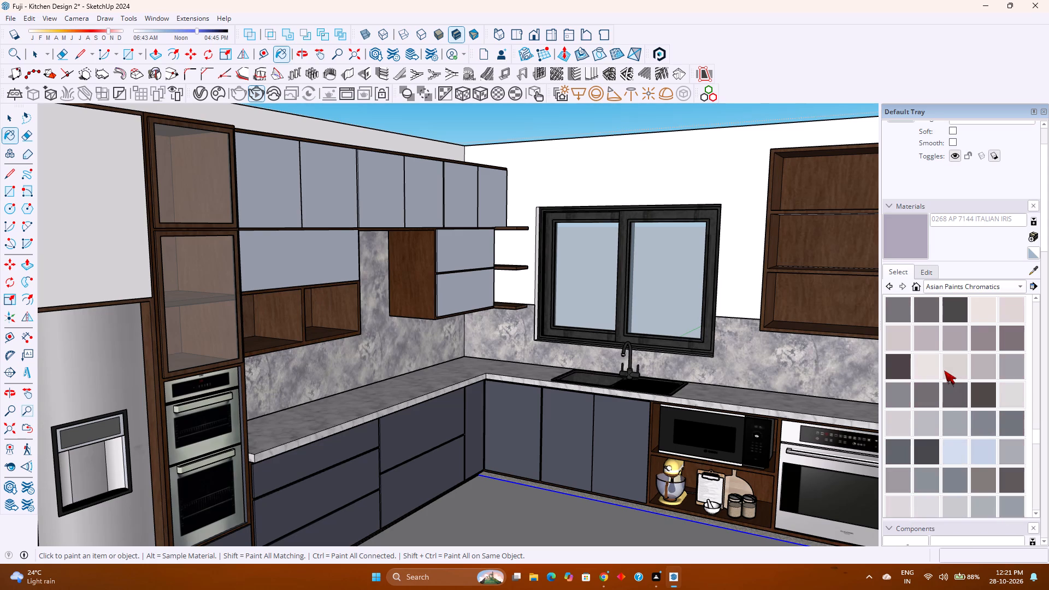
scroll(943, 438, down, 2)
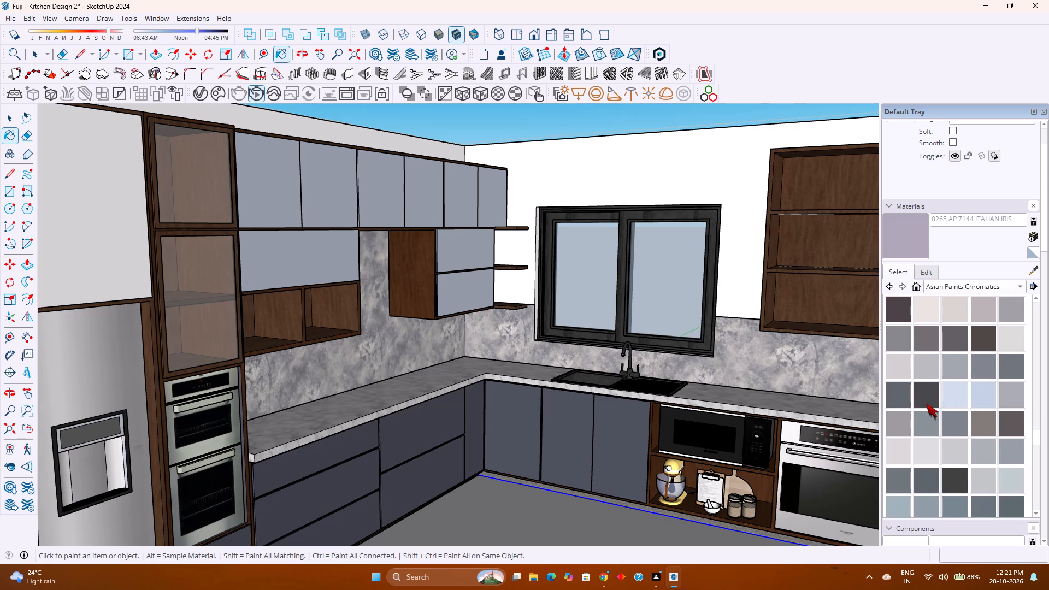
click(959, 392)
click(978, 392)
click(957, 391)
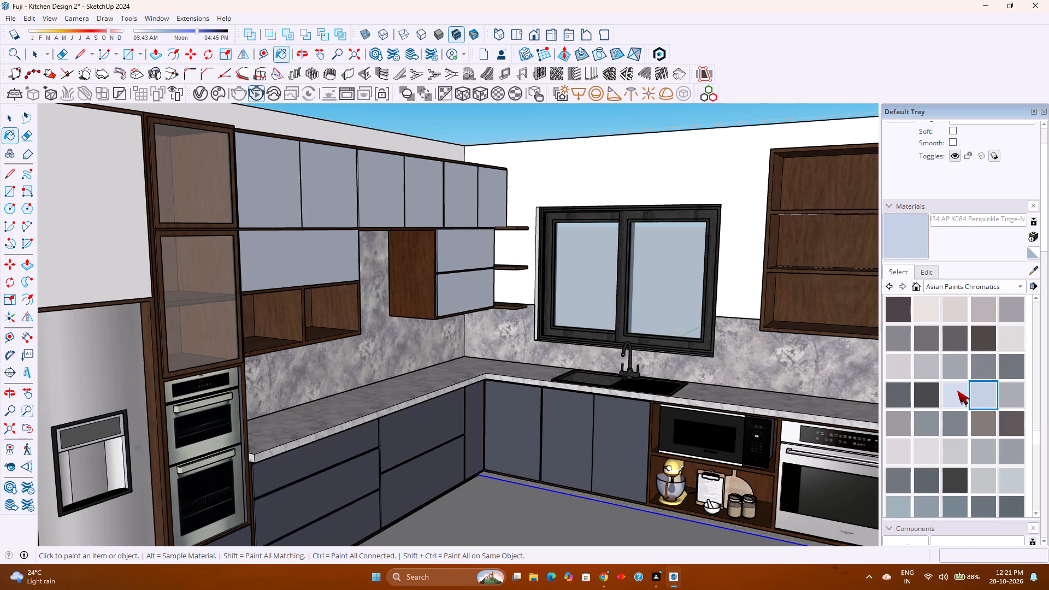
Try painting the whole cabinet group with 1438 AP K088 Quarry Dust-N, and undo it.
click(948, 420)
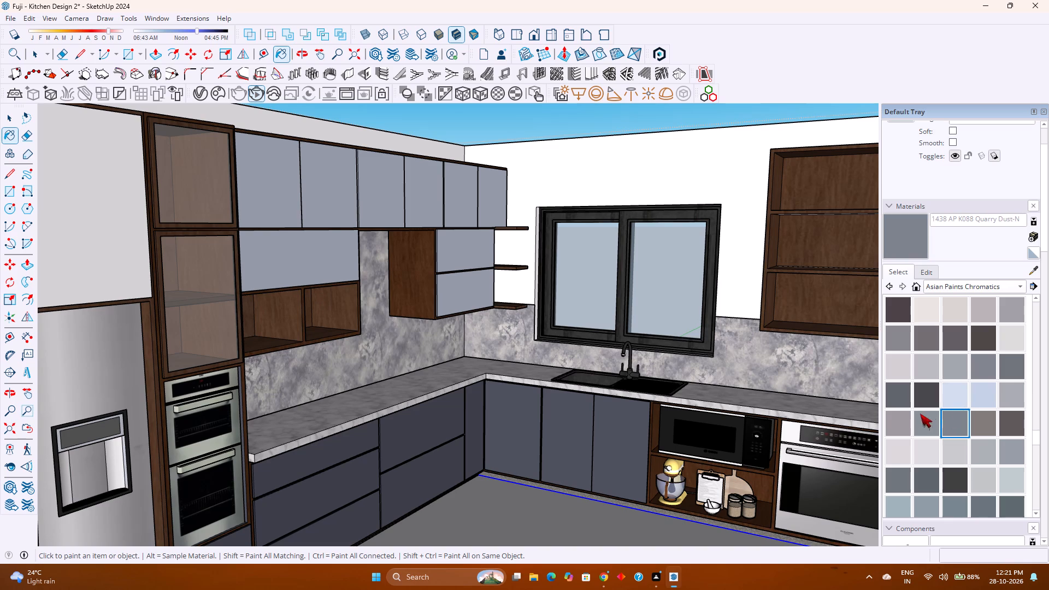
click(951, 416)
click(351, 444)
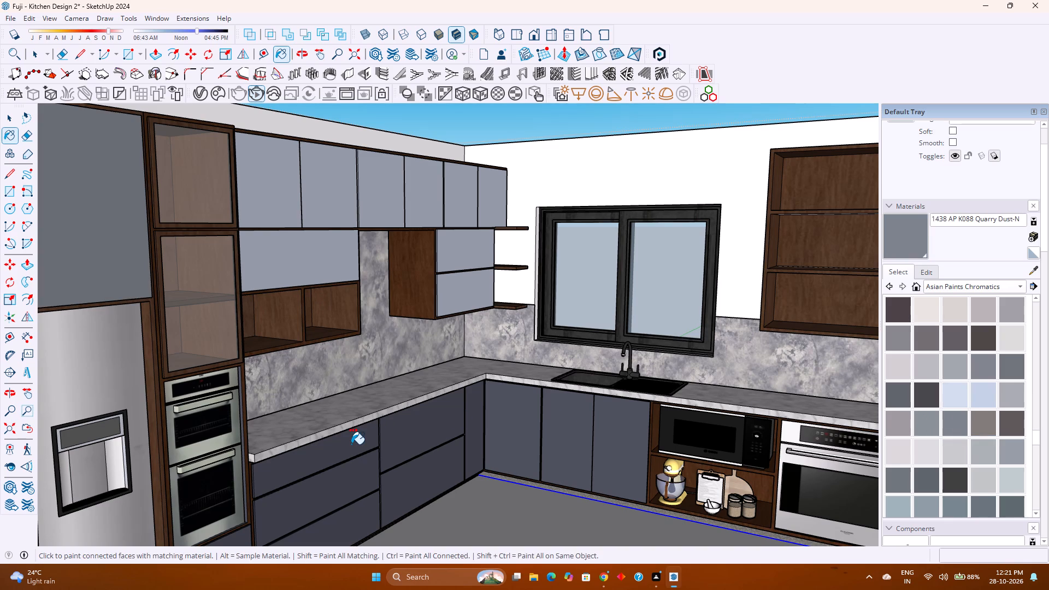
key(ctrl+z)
Open the cabinet group for editing and select the top drawer front beside the oven tower.
key(space)
double_click(354, 444)
scroll(356, 444, up, 2)
click(356, 444)
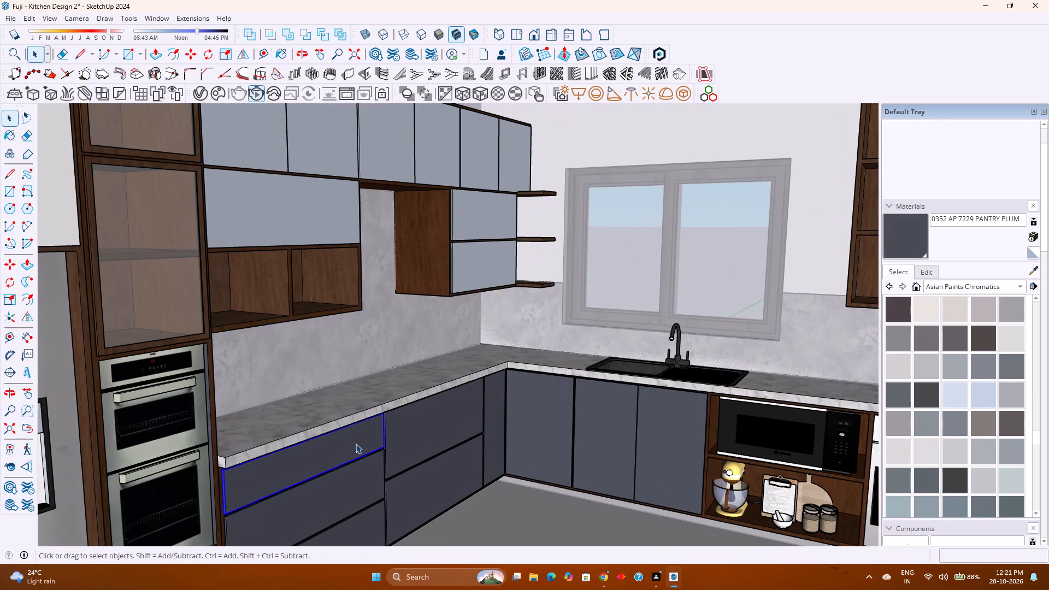
scroll(356, 444, down, 4)
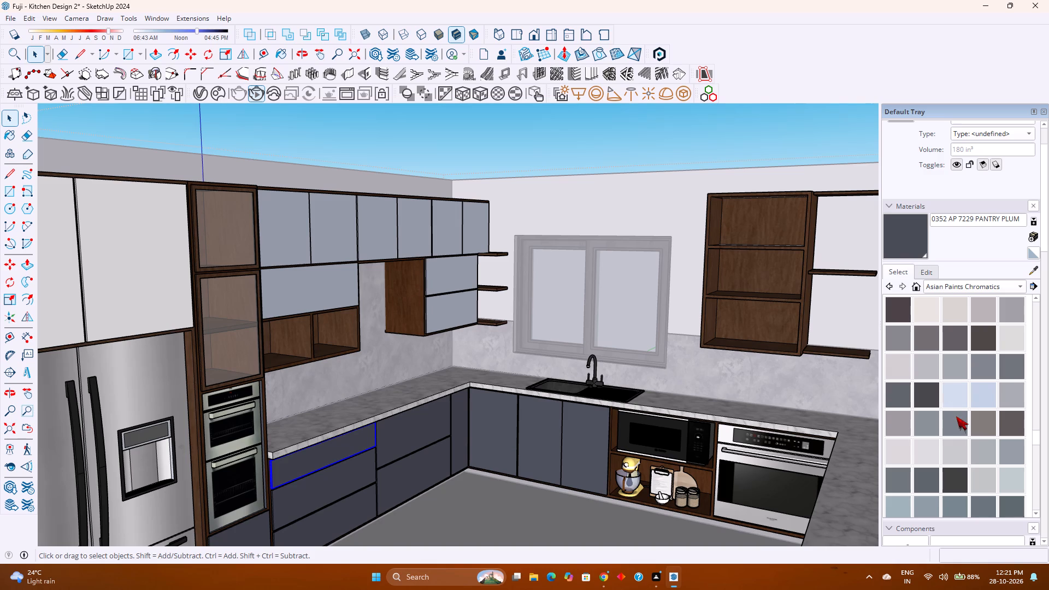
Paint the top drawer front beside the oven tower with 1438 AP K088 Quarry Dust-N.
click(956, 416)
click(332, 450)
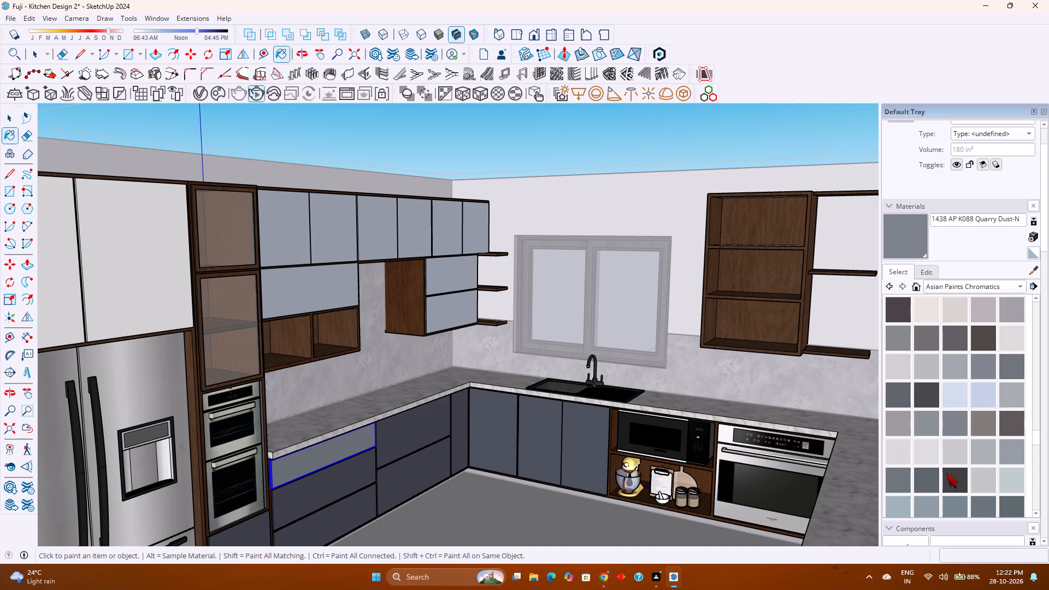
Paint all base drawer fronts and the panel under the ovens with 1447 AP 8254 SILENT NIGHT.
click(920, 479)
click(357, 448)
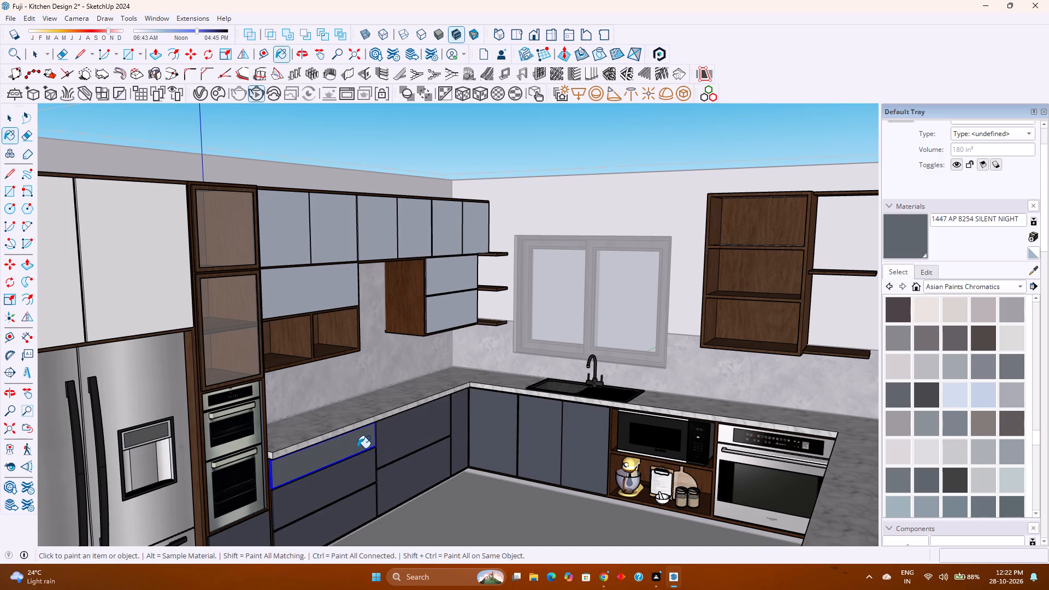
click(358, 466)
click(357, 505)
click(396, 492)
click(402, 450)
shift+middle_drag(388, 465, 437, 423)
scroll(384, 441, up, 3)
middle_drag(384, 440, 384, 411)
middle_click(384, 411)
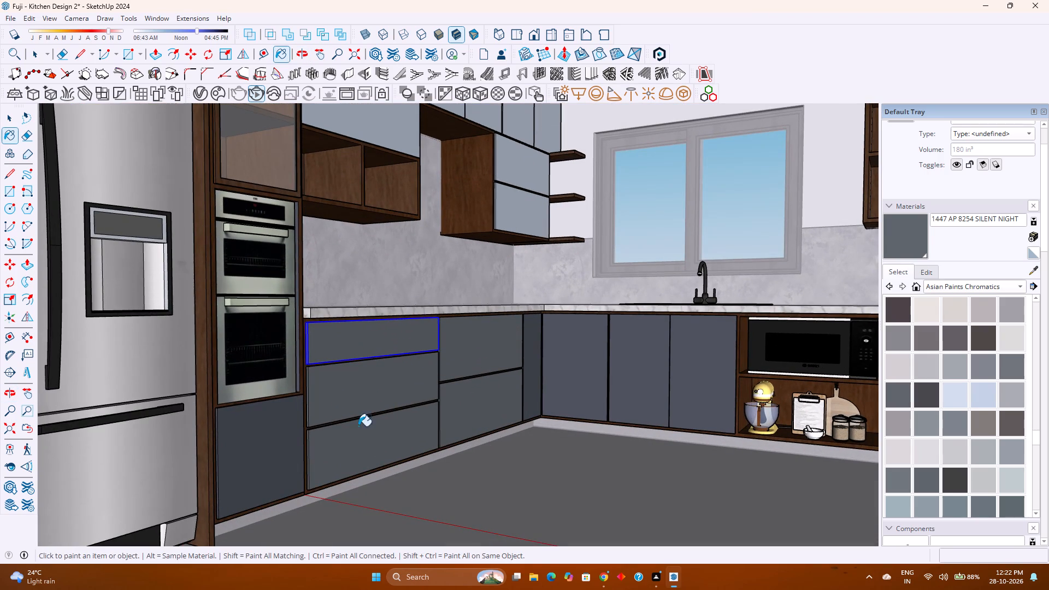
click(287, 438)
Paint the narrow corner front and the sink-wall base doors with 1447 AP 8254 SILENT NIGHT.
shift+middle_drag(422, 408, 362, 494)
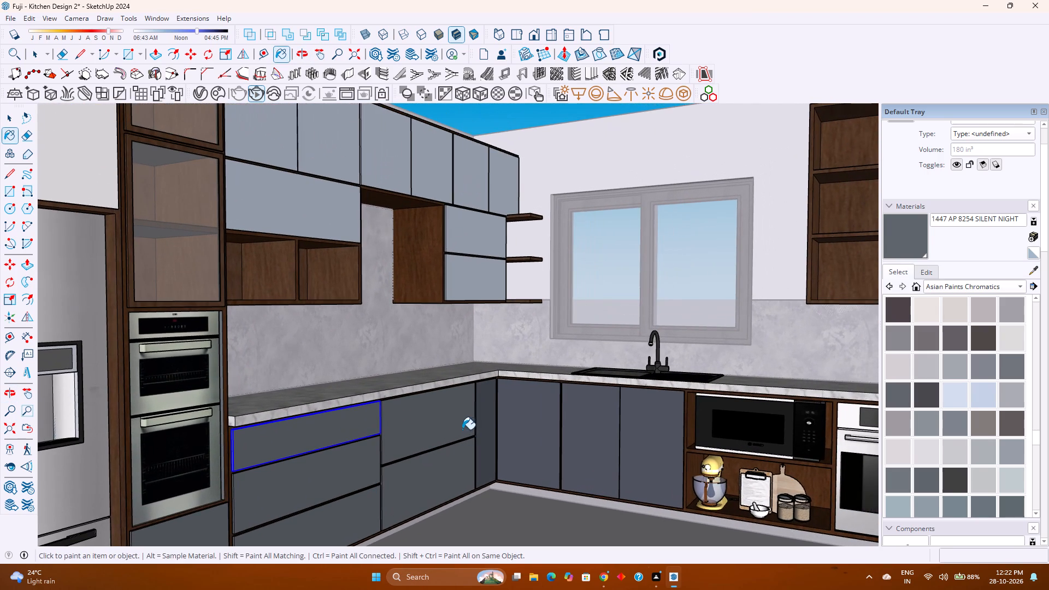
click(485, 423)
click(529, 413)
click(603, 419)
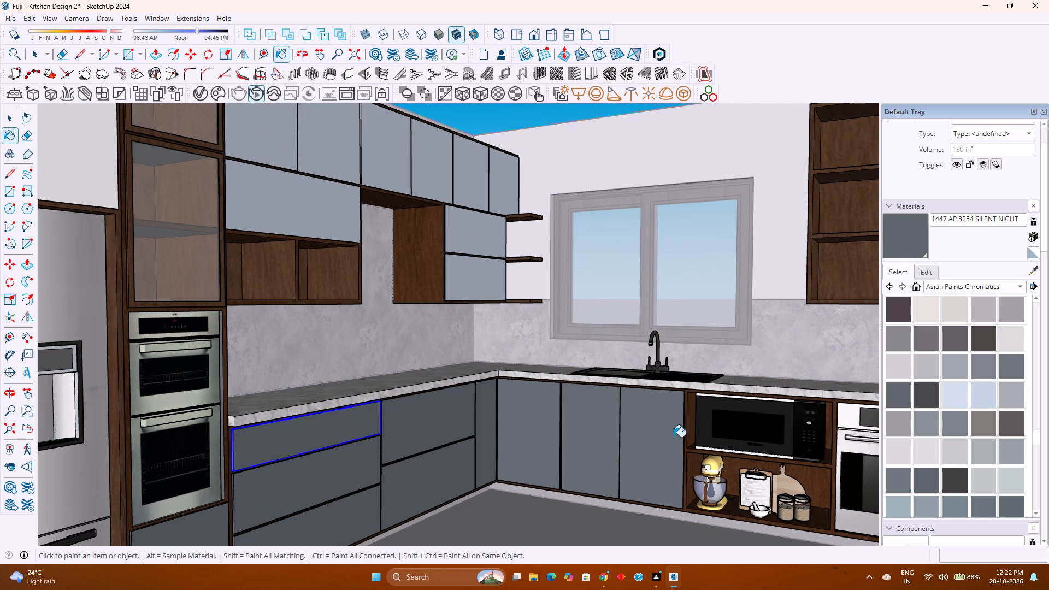
Repaint the base drawer fronts and the panel under the ovens with the darker 1472 AP 9469 Black Sea.
scroll(617, 433, down, 5)
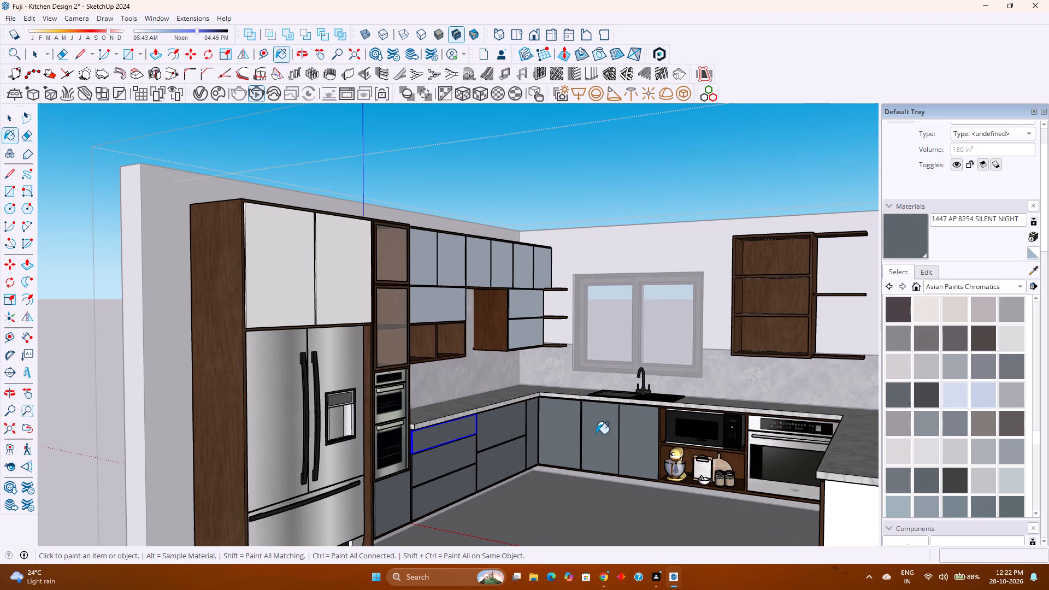
scroll(596, 433, up, 2)
scroll(596, 432, down, 3)
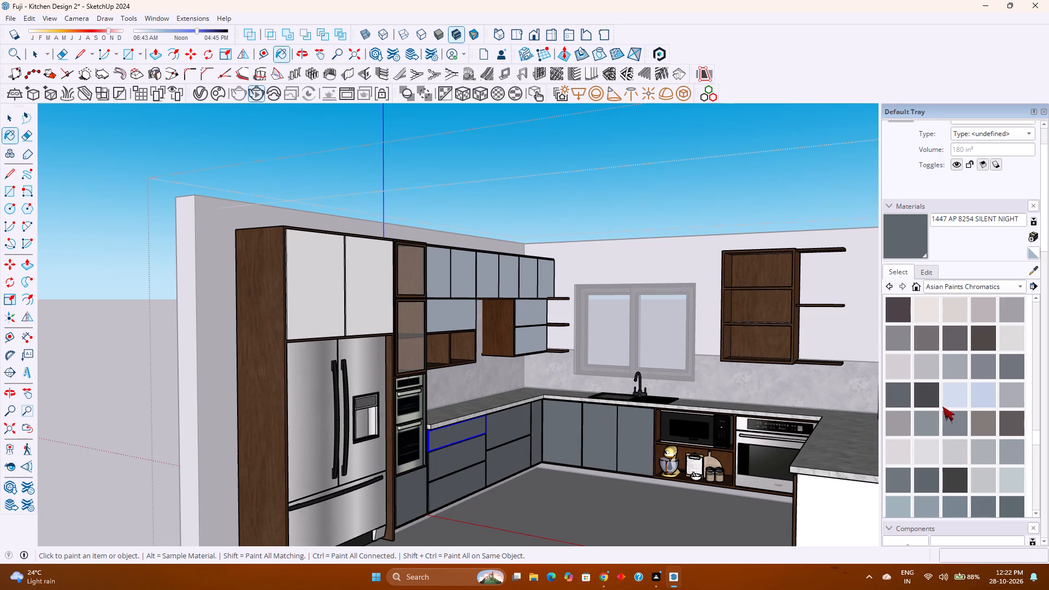
click(928, 487)
scroll(927, 484, down, 1)
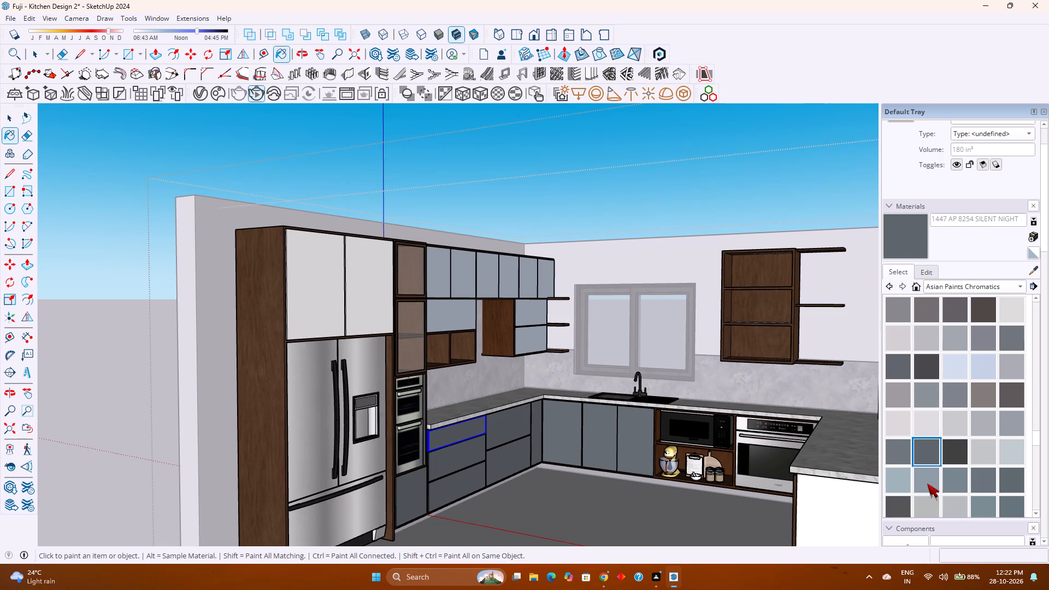
click(952, 455)
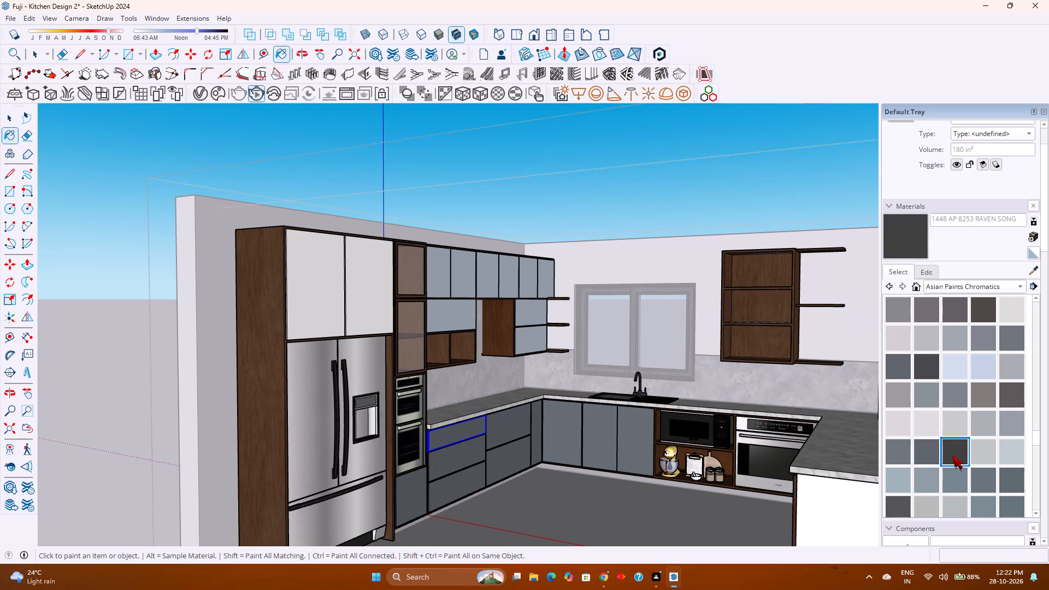
scroll(971, 472, down, 5)
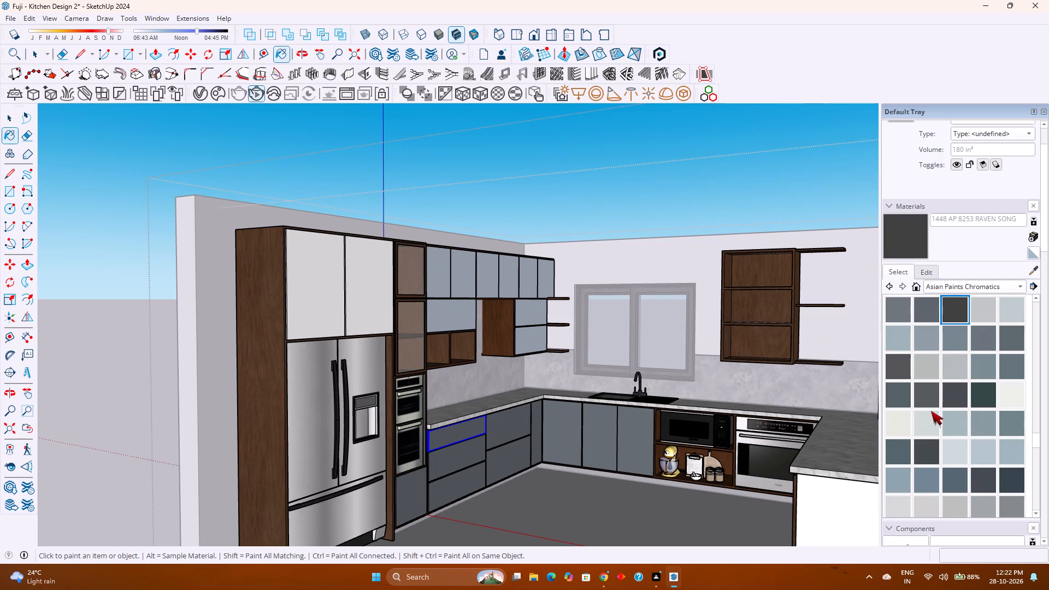
click(922, 392)
click(928, 455)
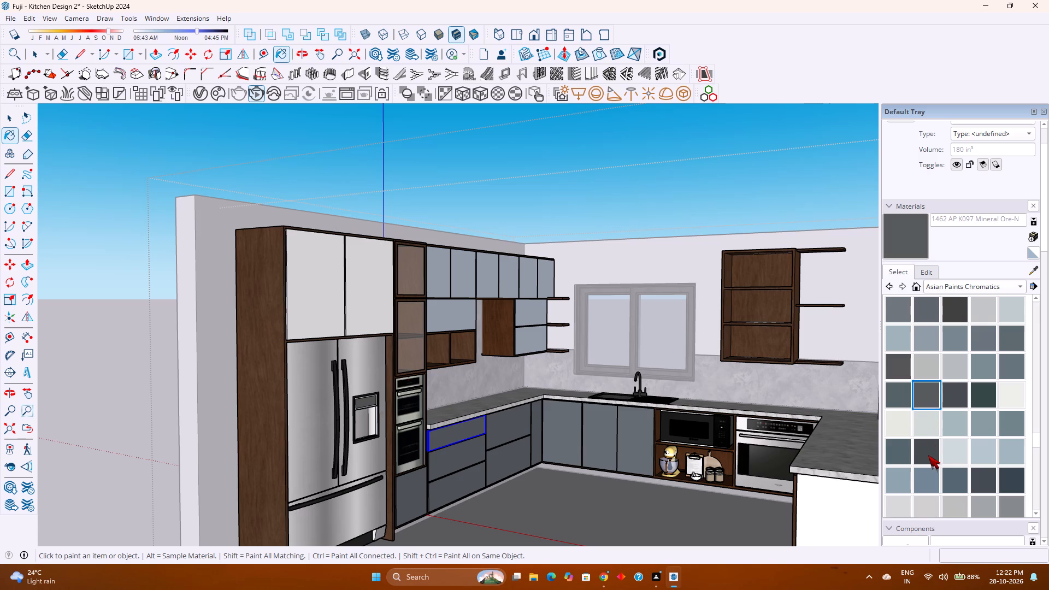
click(476, 432)
click(472, 444)
click(463, 476)
click(411, 487)
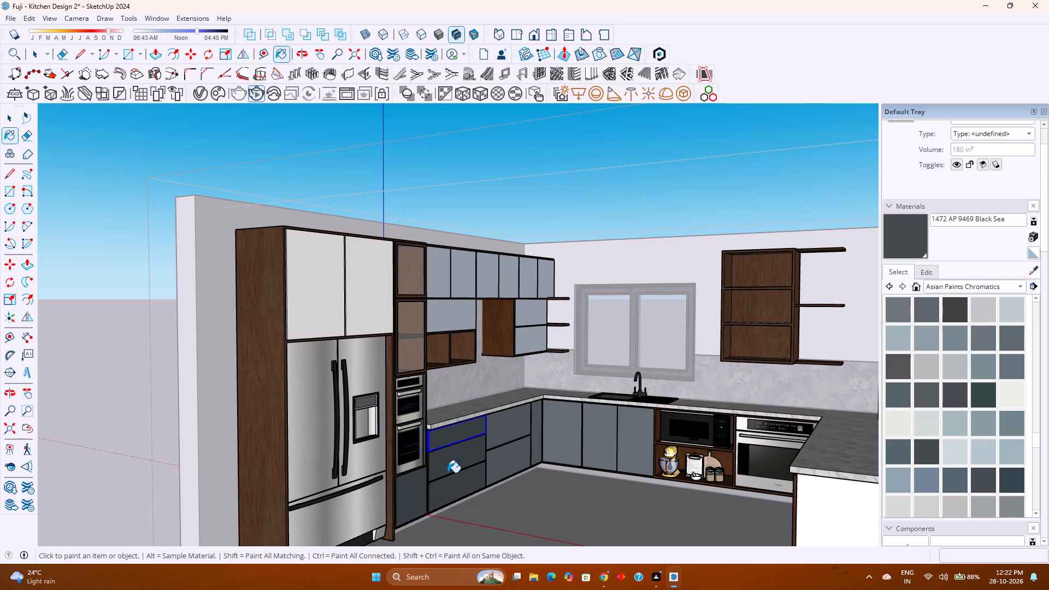
click(512, 433)
click(517, 459)
Paint the narrow corner front and the sink-wall base doors with 1472 AP 9469 Black Sea.
scroll(531, 444, up, 7)
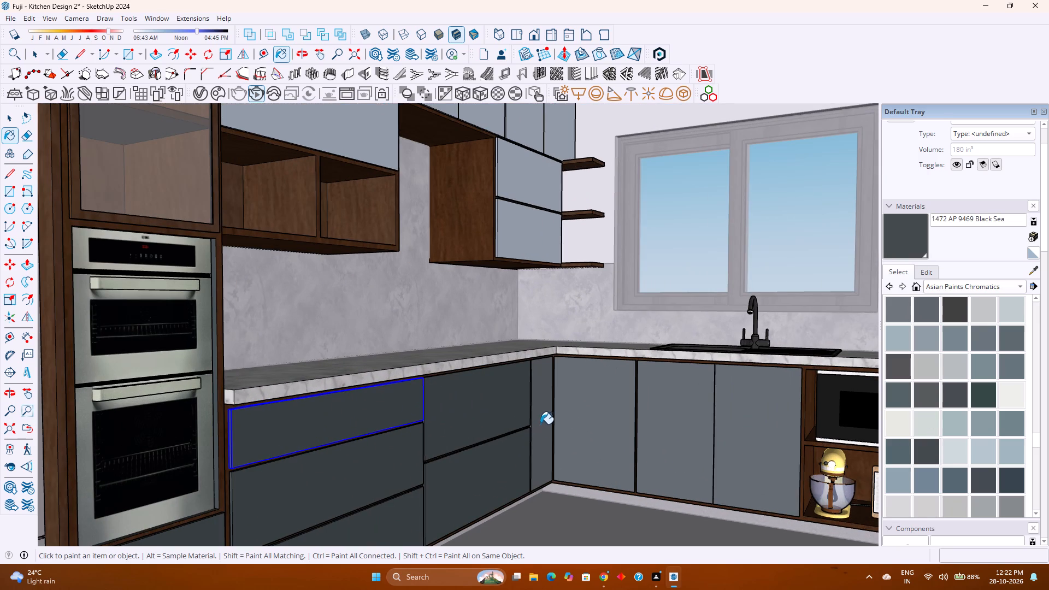
click(540, 424)
click(583, 406)
click(665, 412)
Review the repainted base fronts from several angles and leave the cabinet group.
scroll(665, 412, down, 5)
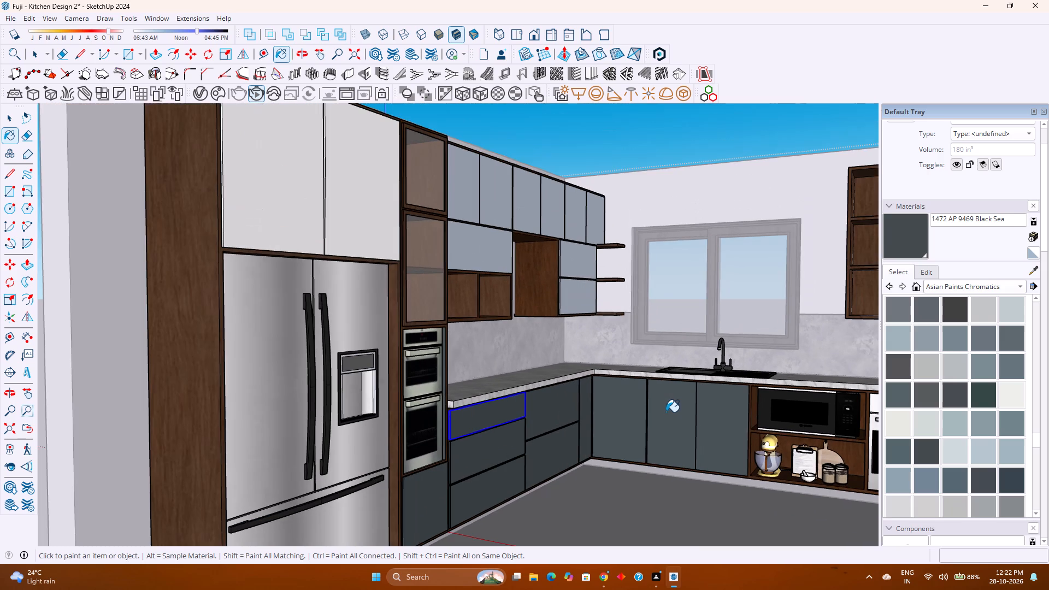
shift+middle_drag(769, 415, 624, 394)
shift+middle_click(624, 394)
shift+middle_click(624, 394)
shift+middle_drag(423, 392, 637, 436)
scroll(567, 380, up, 2)
middle_drag(567, 380, 582, 389)
middle_click(582, 389)
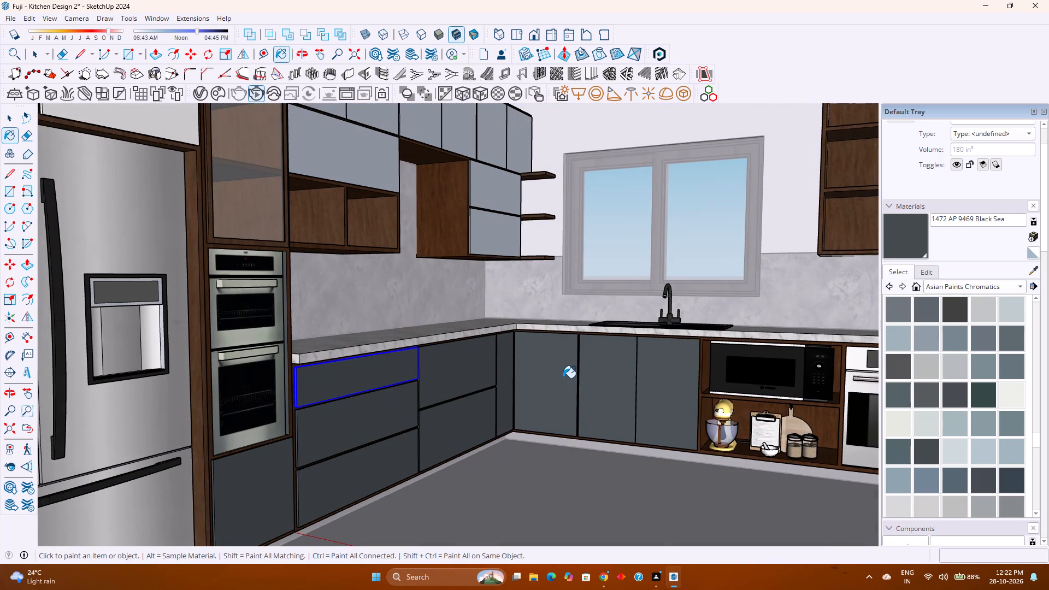
scroll(560, 373, down, 3)
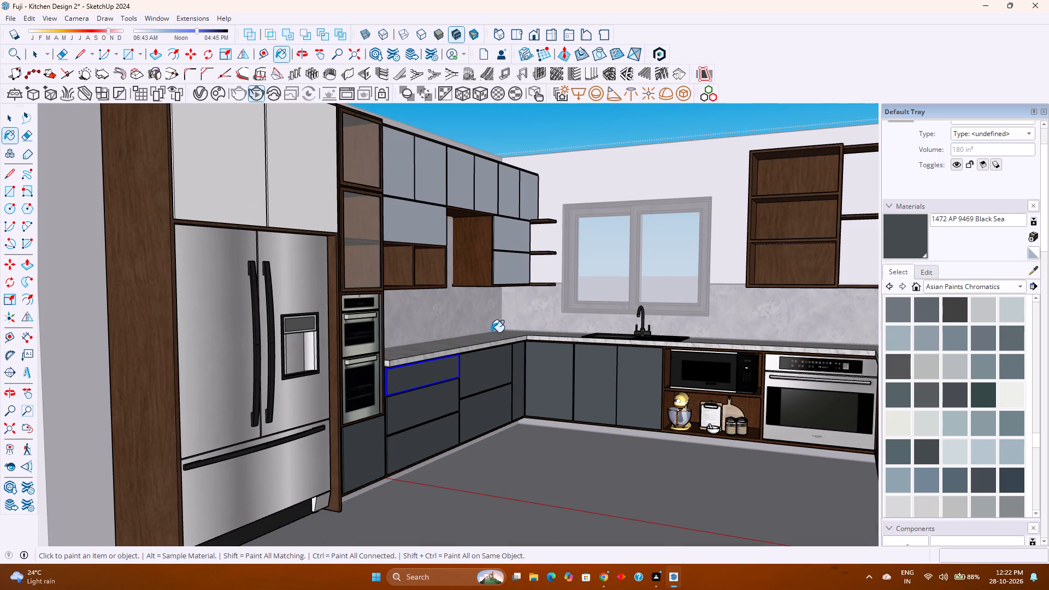
key(space)
key(Escape)
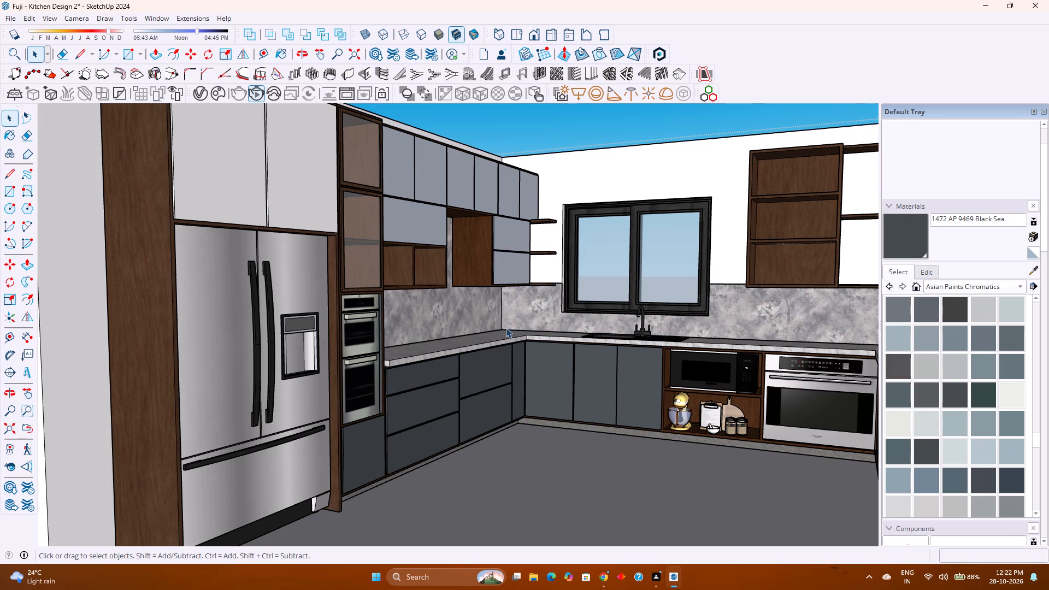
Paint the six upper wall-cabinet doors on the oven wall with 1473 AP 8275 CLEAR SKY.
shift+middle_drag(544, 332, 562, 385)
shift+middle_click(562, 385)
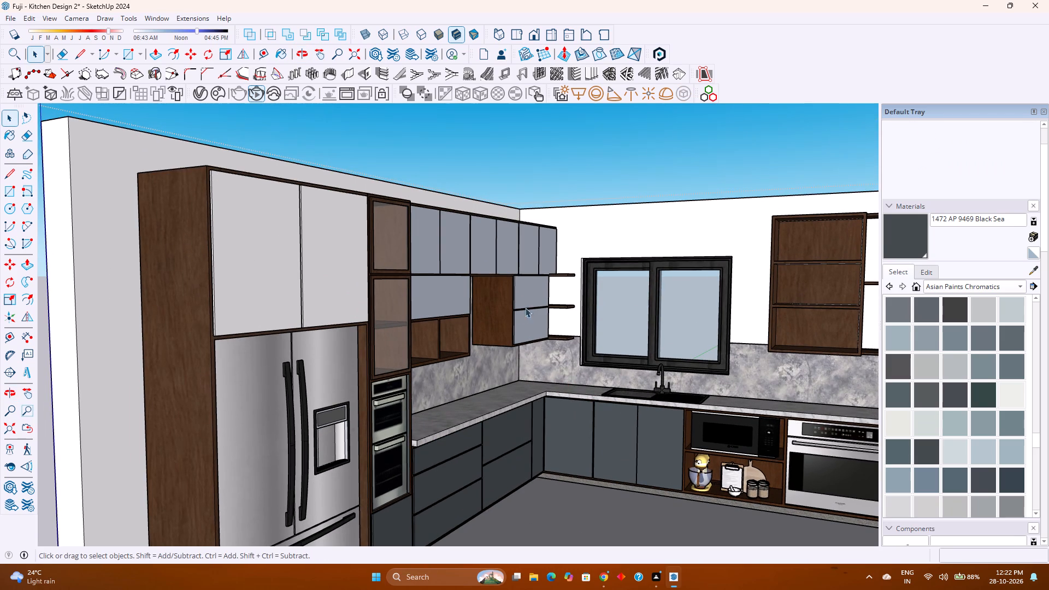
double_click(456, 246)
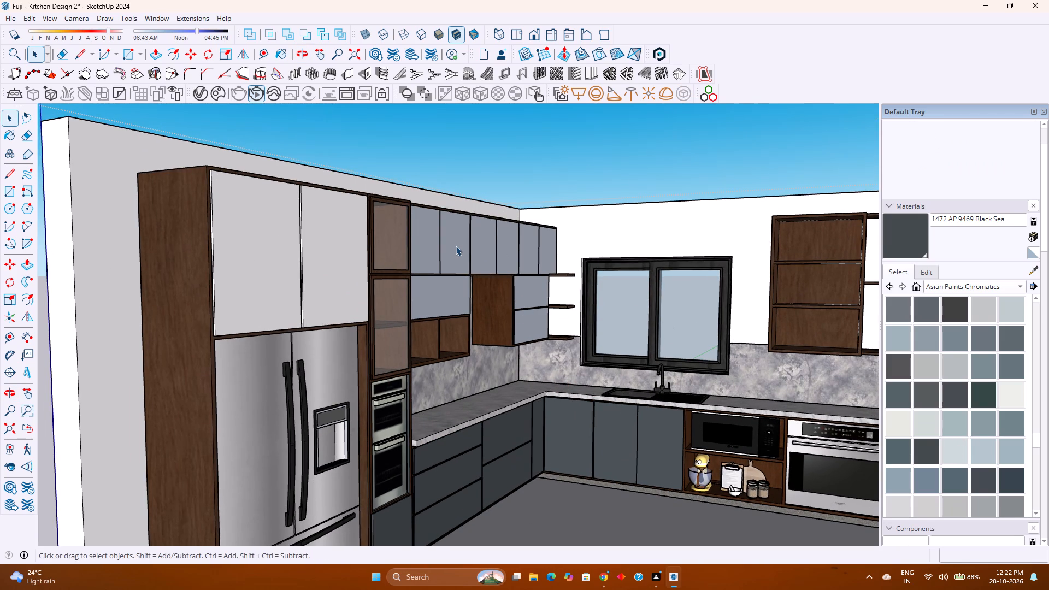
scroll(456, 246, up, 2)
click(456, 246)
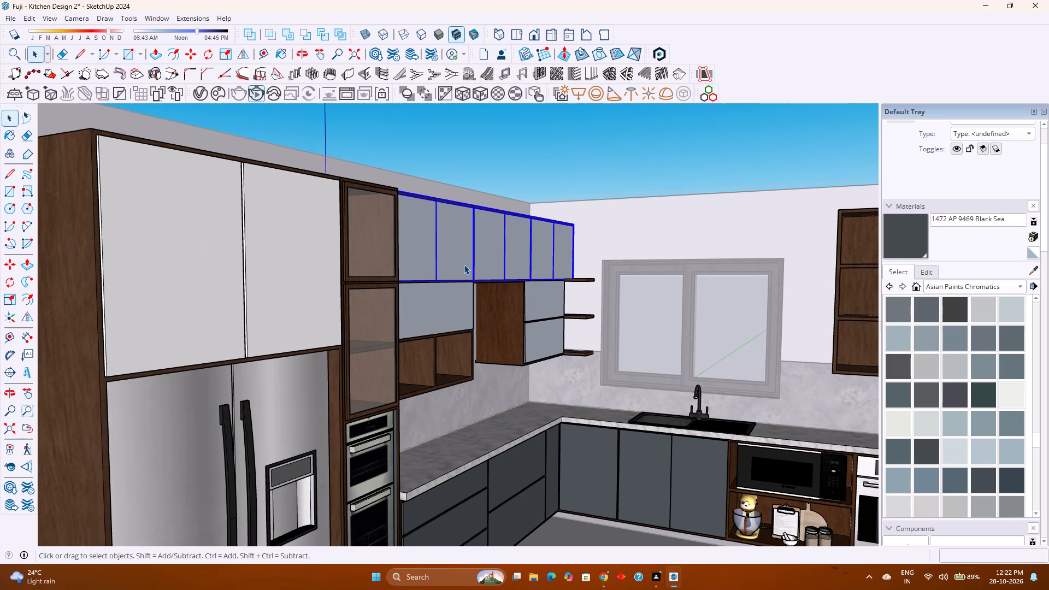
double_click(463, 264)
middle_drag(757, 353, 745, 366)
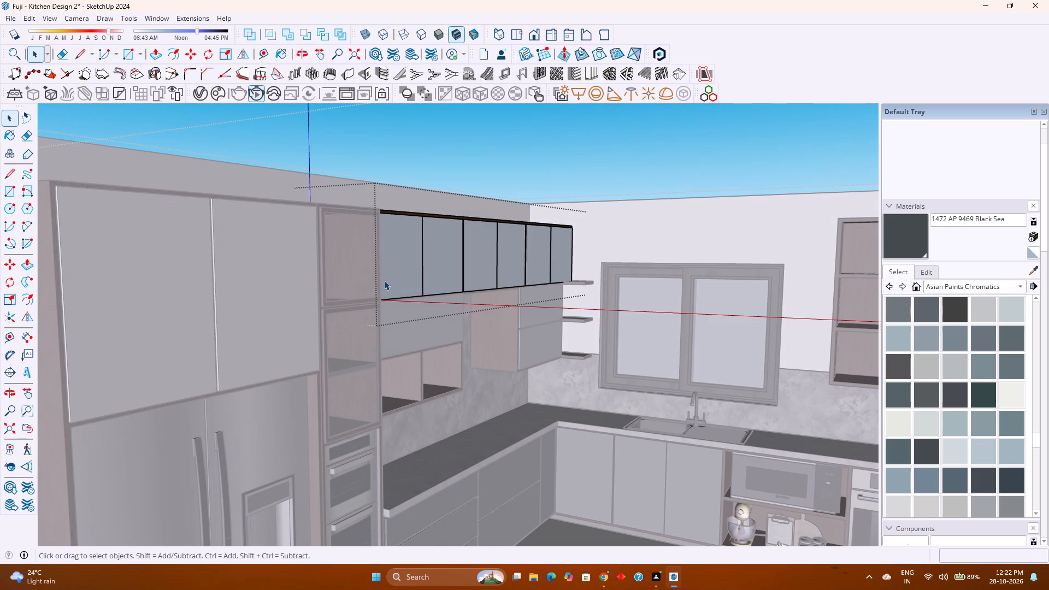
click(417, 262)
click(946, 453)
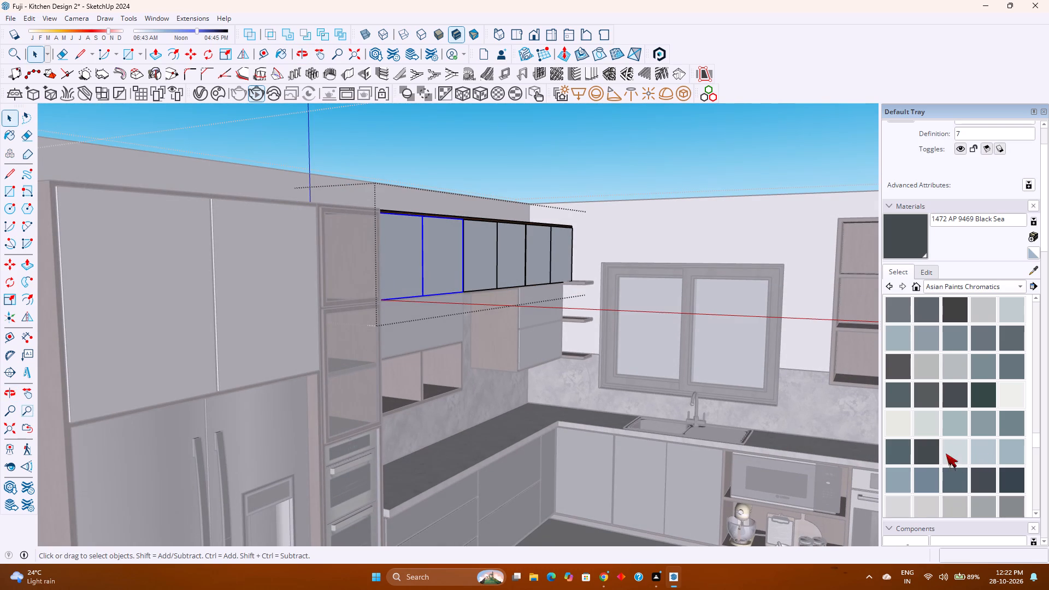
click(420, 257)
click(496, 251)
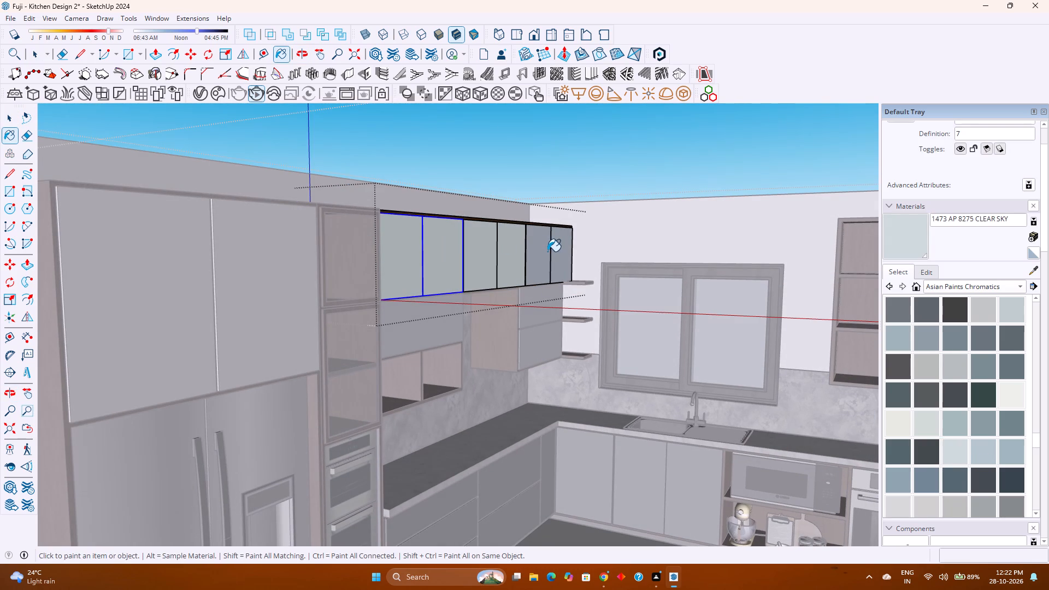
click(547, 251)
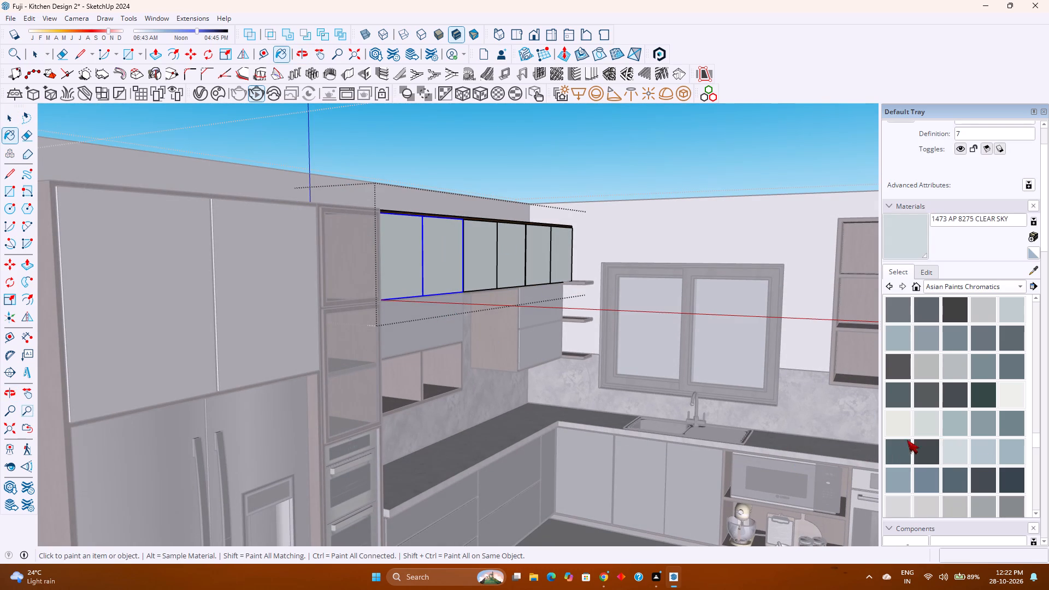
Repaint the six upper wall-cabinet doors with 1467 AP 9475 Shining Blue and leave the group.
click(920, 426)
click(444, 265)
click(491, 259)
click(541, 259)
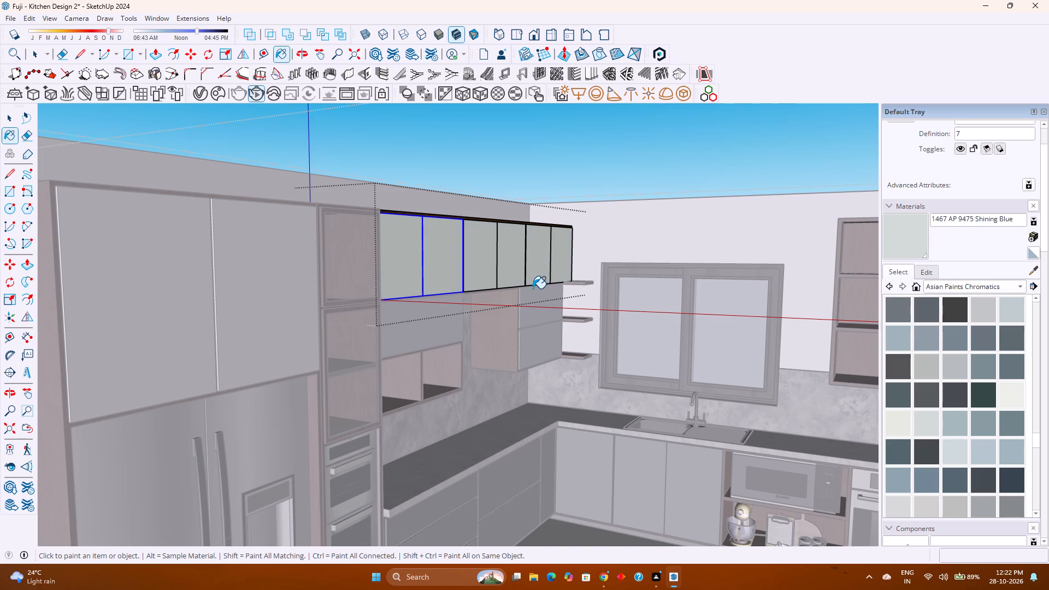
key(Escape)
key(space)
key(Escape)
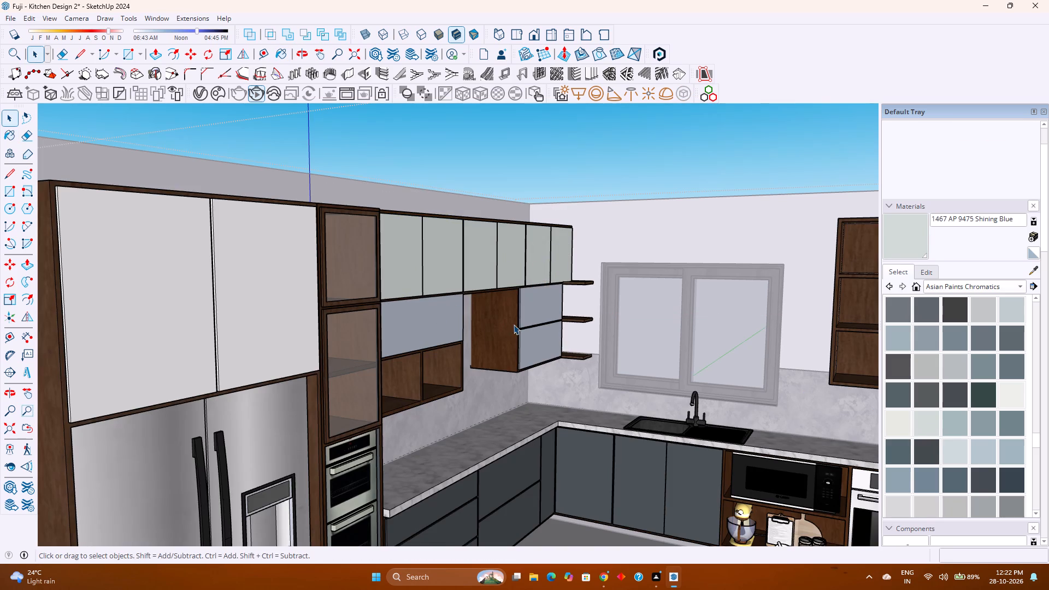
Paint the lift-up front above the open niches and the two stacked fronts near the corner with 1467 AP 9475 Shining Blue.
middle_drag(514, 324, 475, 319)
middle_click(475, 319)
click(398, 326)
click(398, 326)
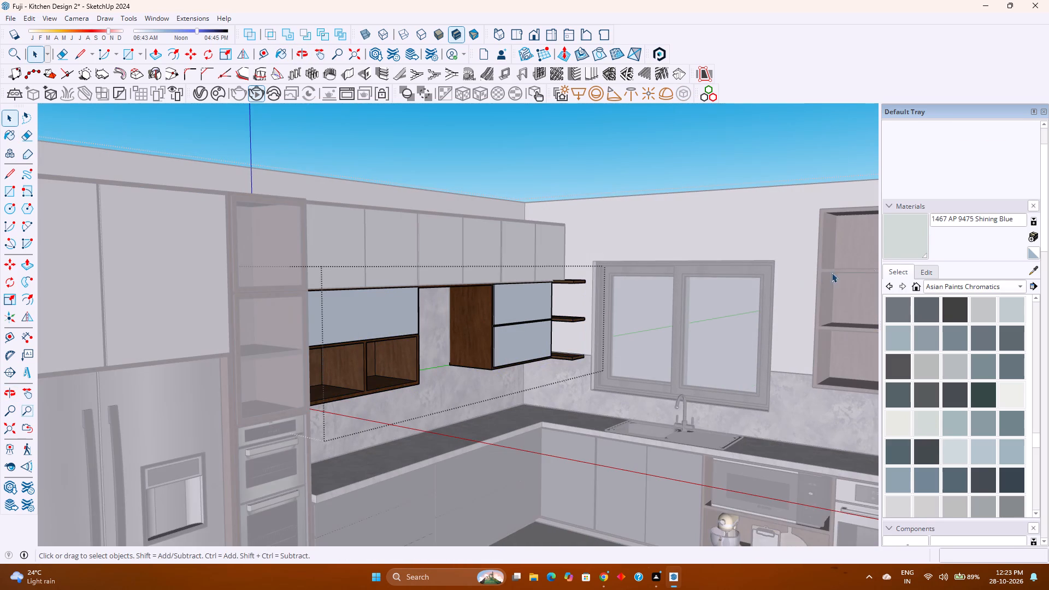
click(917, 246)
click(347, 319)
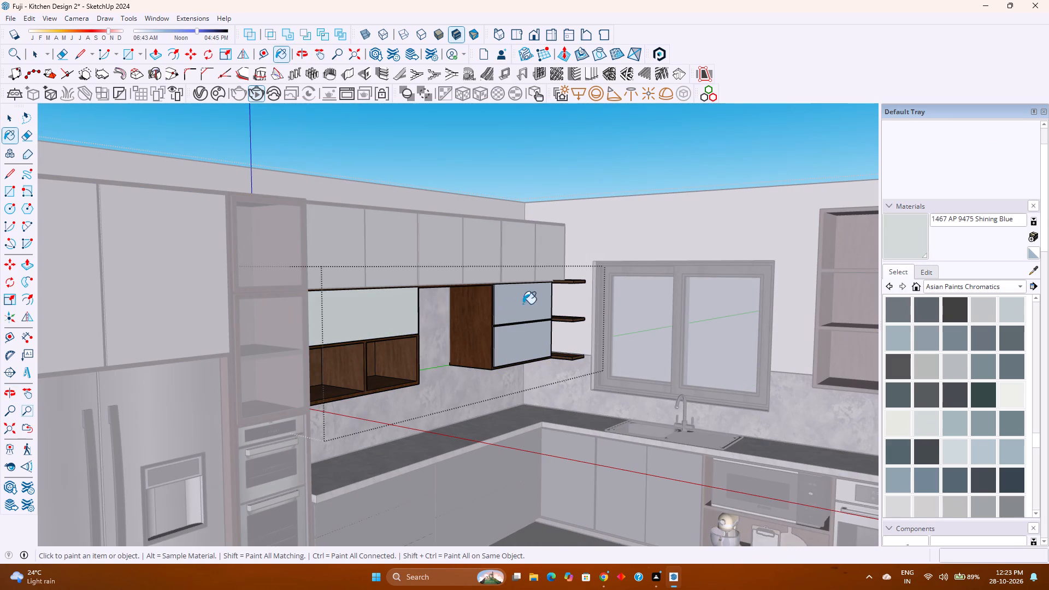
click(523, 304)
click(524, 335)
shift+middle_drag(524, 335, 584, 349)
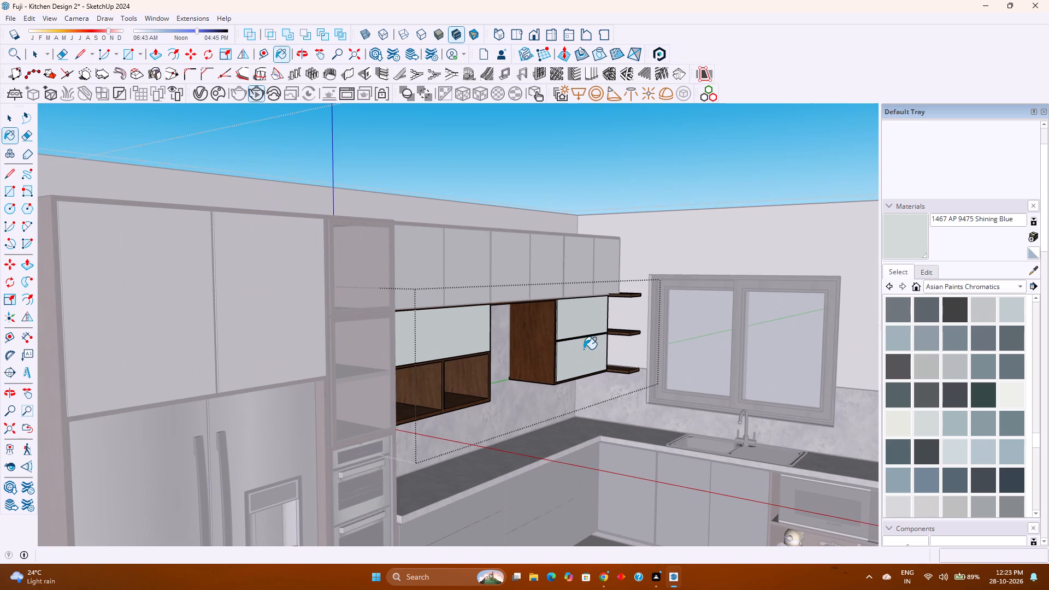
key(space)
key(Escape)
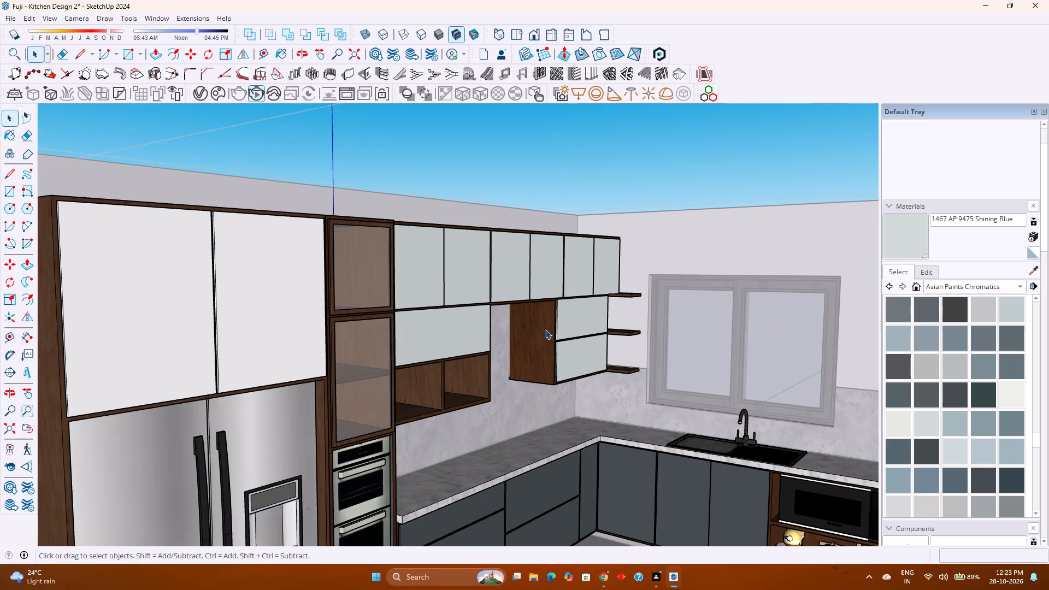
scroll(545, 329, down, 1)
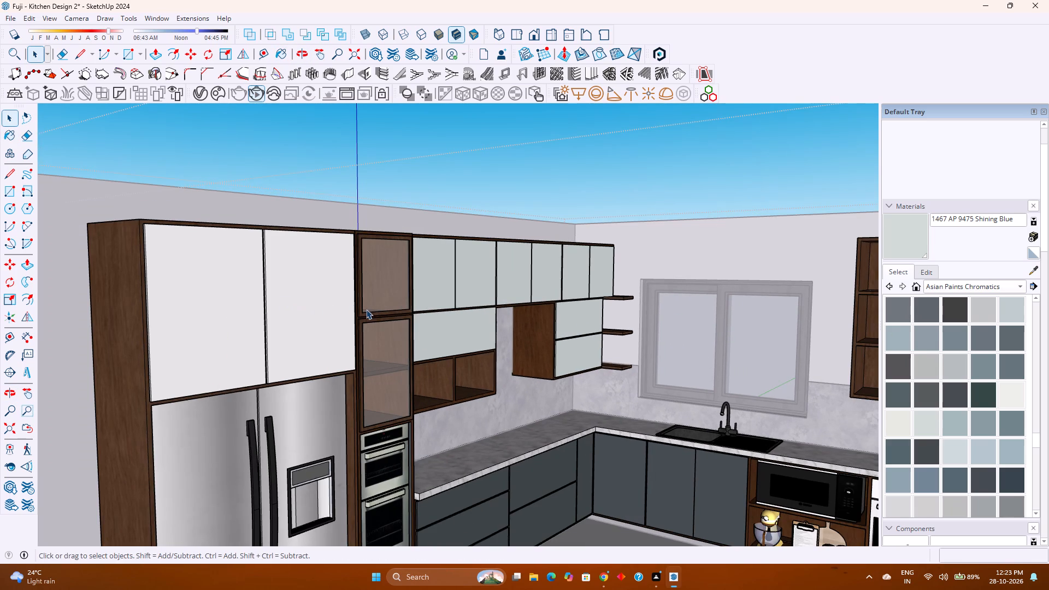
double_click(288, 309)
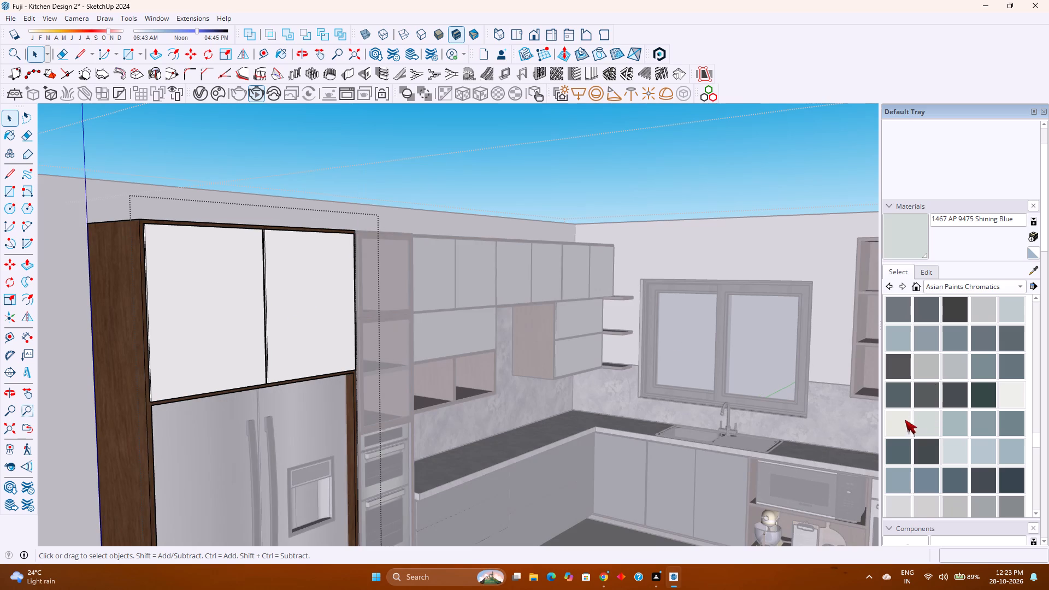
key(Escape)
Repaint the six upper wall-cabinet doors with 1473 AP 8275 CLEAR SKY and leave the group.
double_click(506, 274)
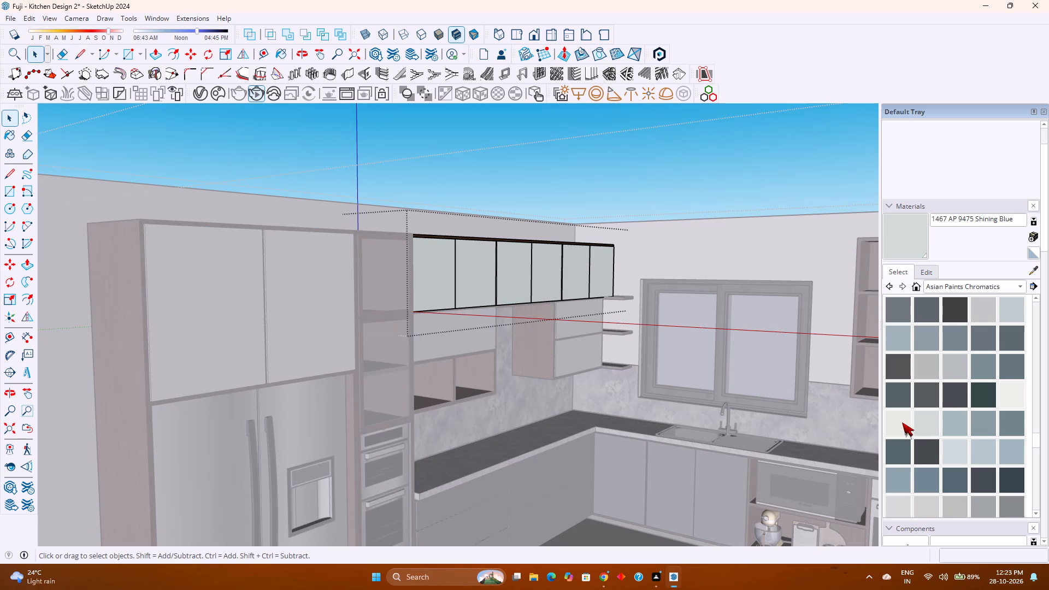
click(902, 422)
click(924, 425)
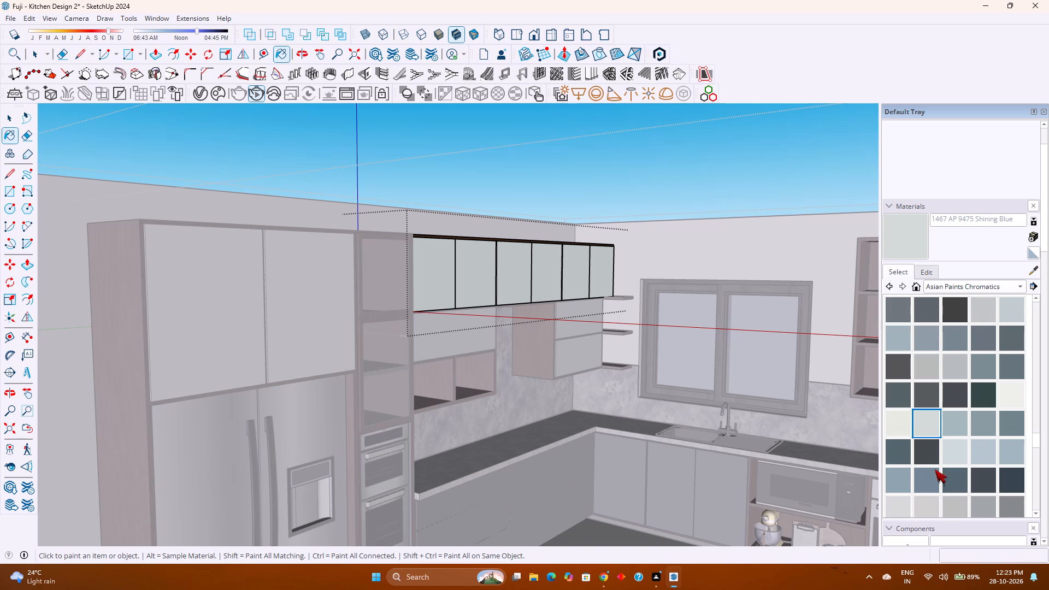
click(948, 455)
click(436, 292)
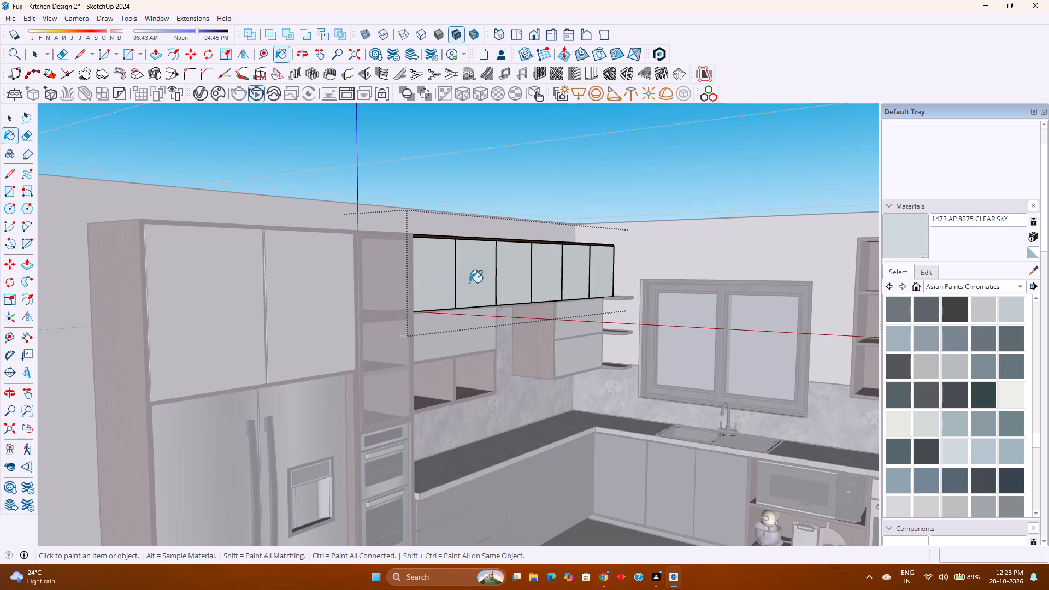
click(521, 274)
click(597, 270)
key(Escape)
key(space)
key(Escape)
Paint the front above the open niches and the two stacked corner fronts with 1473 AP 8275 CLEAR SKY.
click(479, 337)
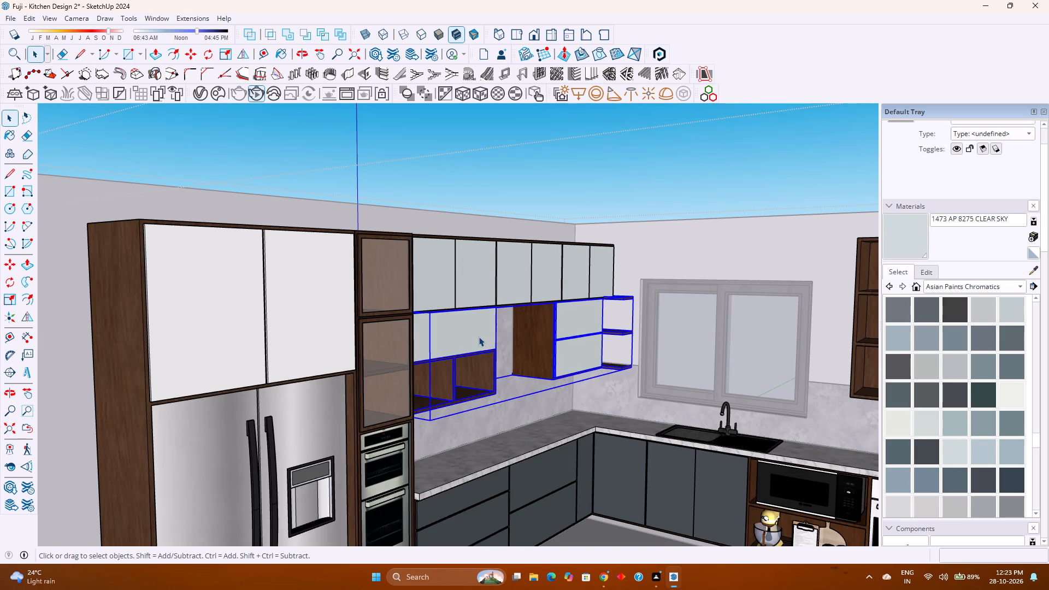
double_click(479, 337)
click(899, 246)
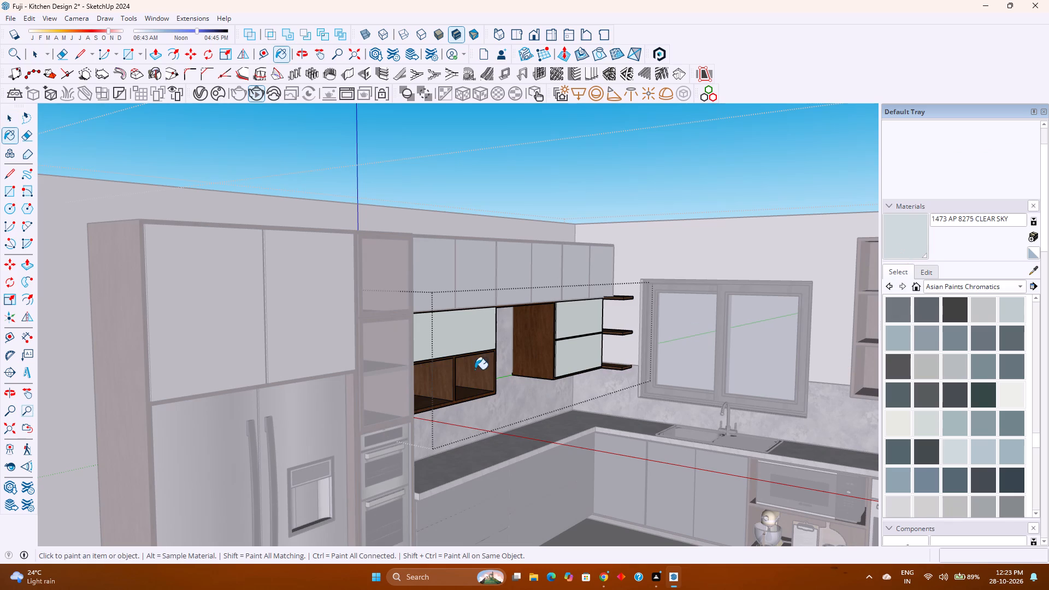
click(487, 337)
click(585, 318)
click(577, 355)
Repaint the front above the open niches and the two stacked corner fronts with 1474 AP 8274 WATER'S EDGE.
click(981, 455)
click(476, 329)
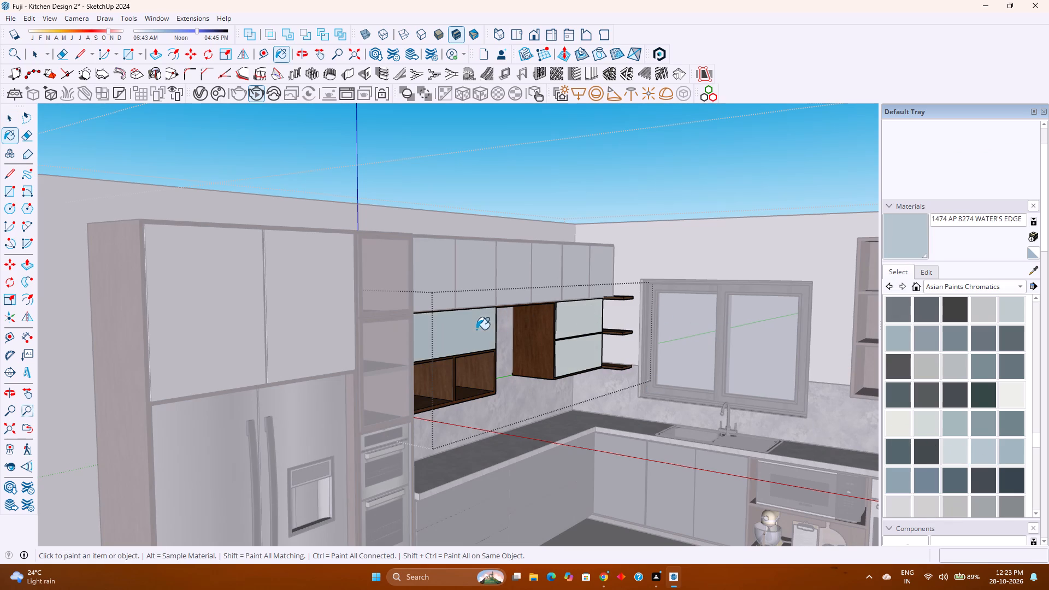
click(575, 328)
click(579, 362)
key(space)
key(Escape)
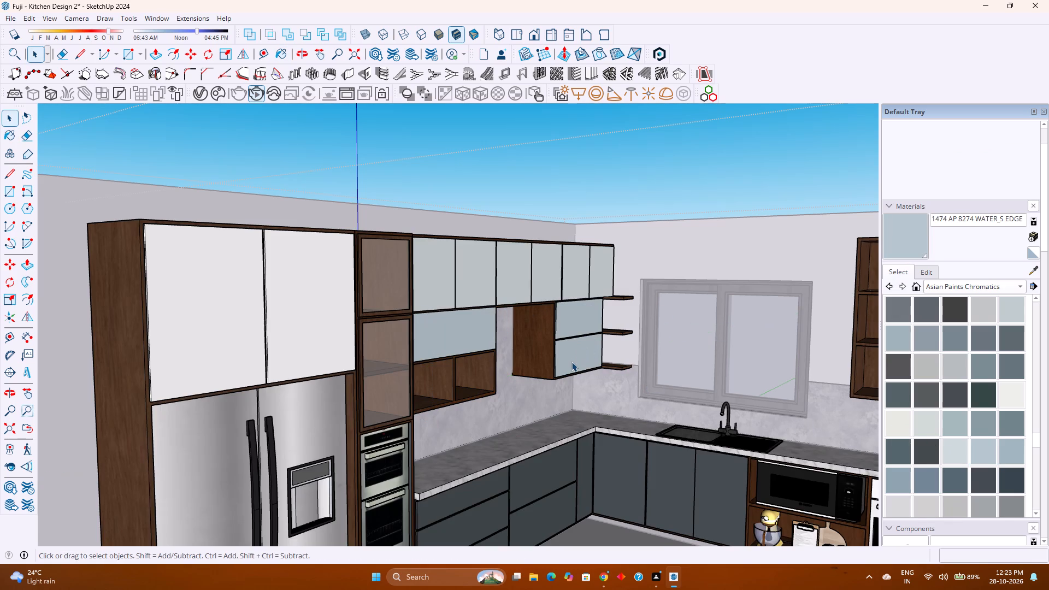
Paint the six upper wall-cabinet doors with the same 1474 AP 8274 WATER'S EDGE.
click(461, 288)
triple_click(478, 275)
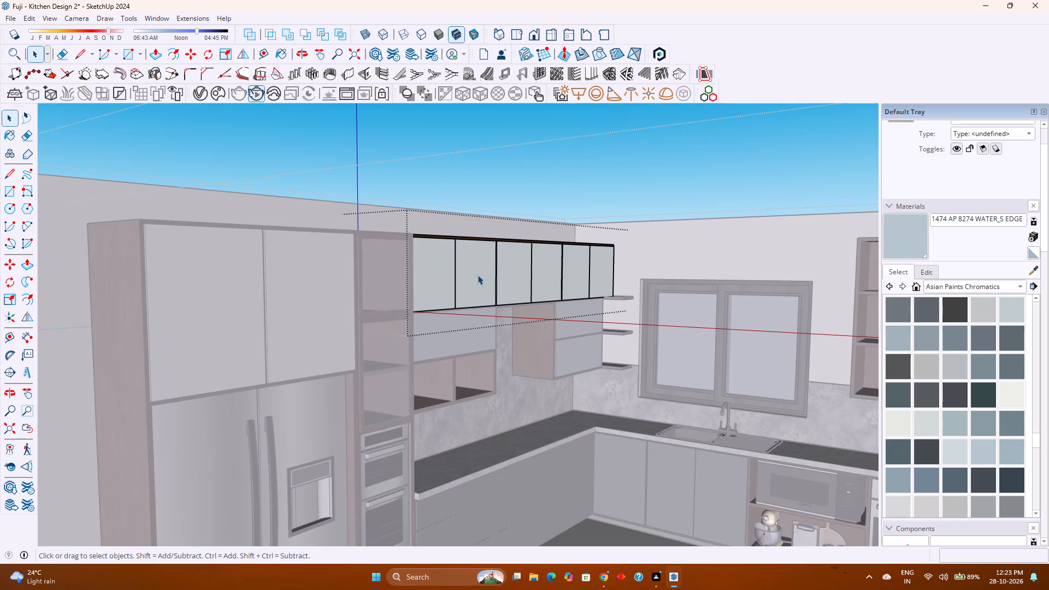
click(895, 244)
click(468, 285)
click(512, 281)
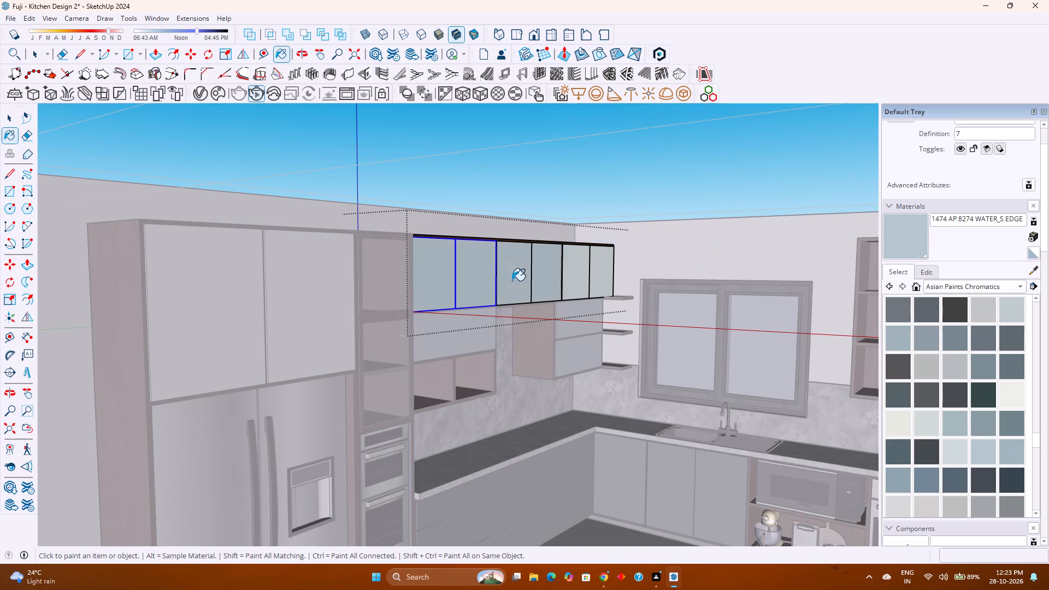
click(581, 275)
key(space)
key(Escape)
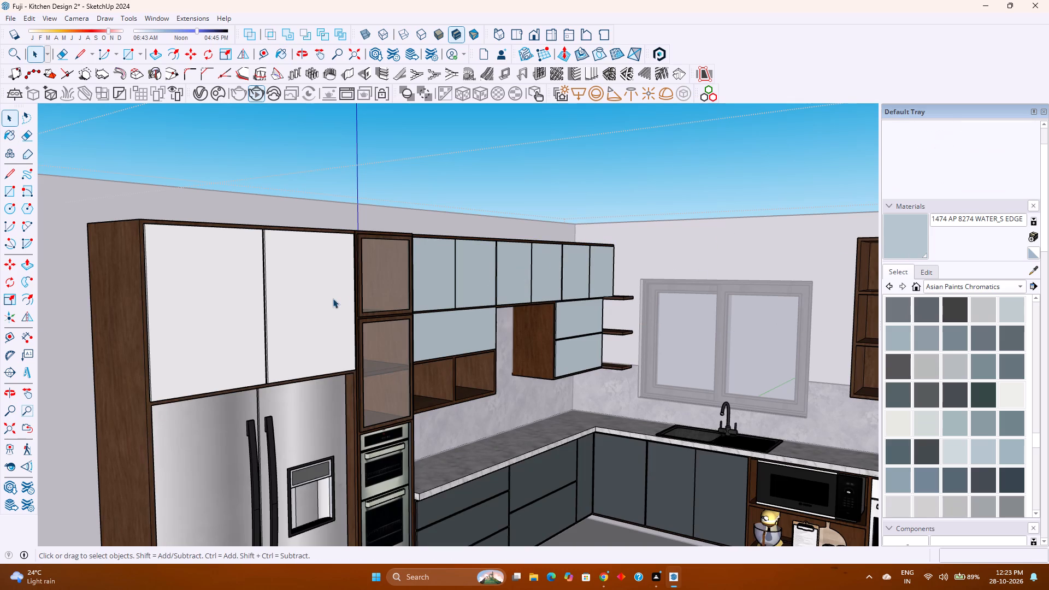
Paint the two cabinet doors above the refrigerator with 1474 AP 8274 WATER'S EDGE.
click(305, 303)
click(305, 303)
click(305, 303)
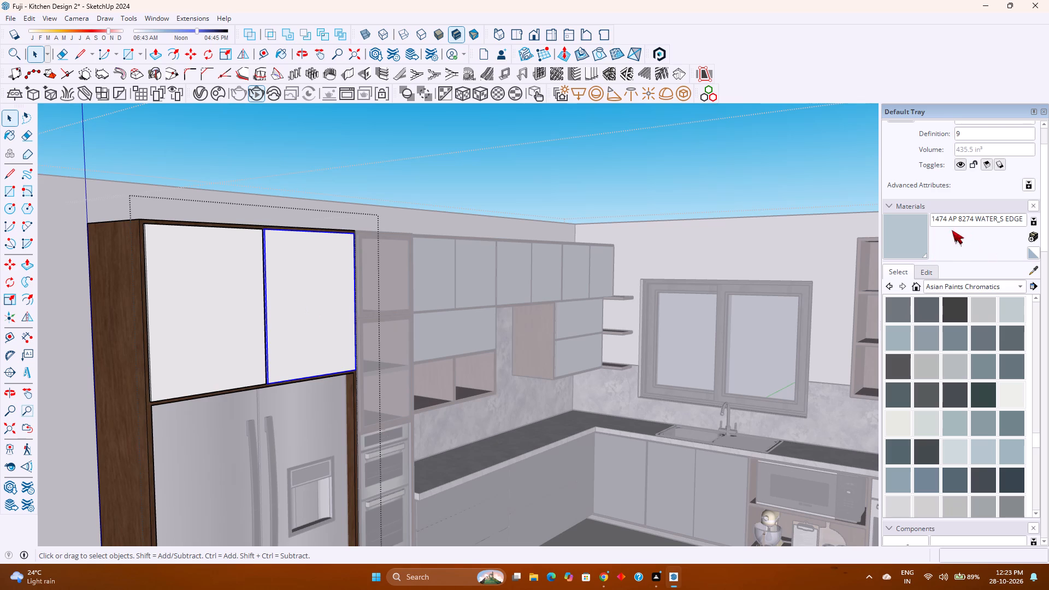
click(915, 232)
click(298, 323)
click(237, 324)
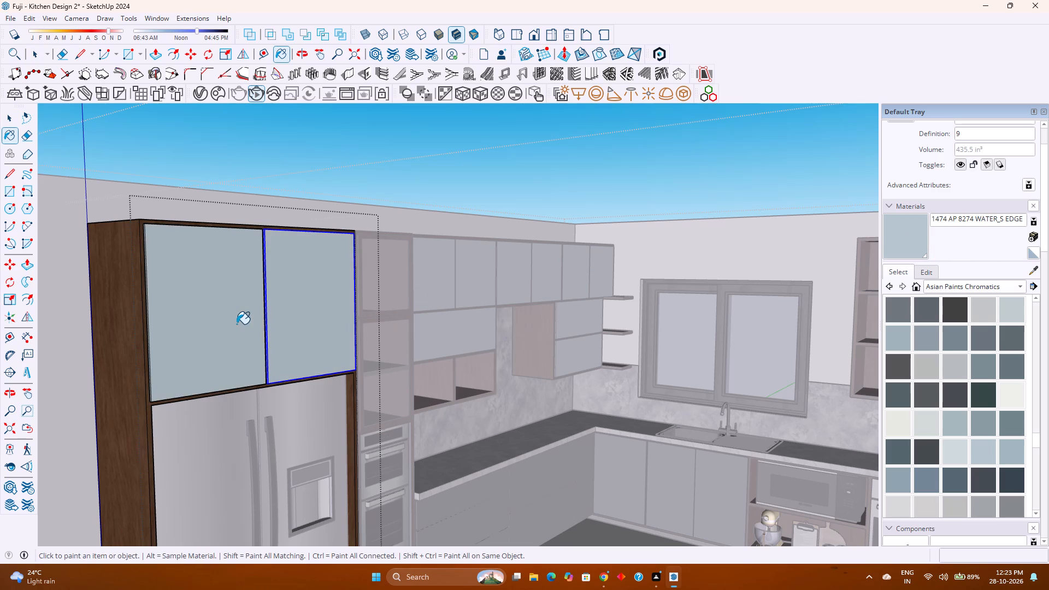
key(space)
key(Escape)
Check the repainted wall fronts against the whole kitchen and save the model.
scroll(537, 381, down, 3)
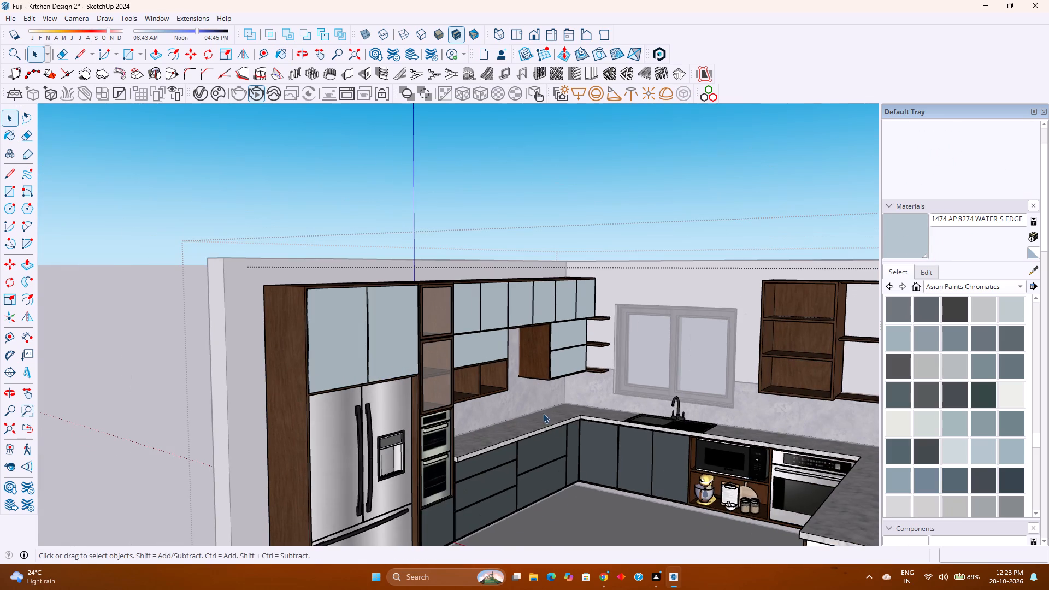
scroll(543, 414, up, 3)
shift+middle_drag(550, 423, 499, 394)
middle_drag(496, 393, 518, 387)
middle_click(518, 387)
key(ctrl+s)
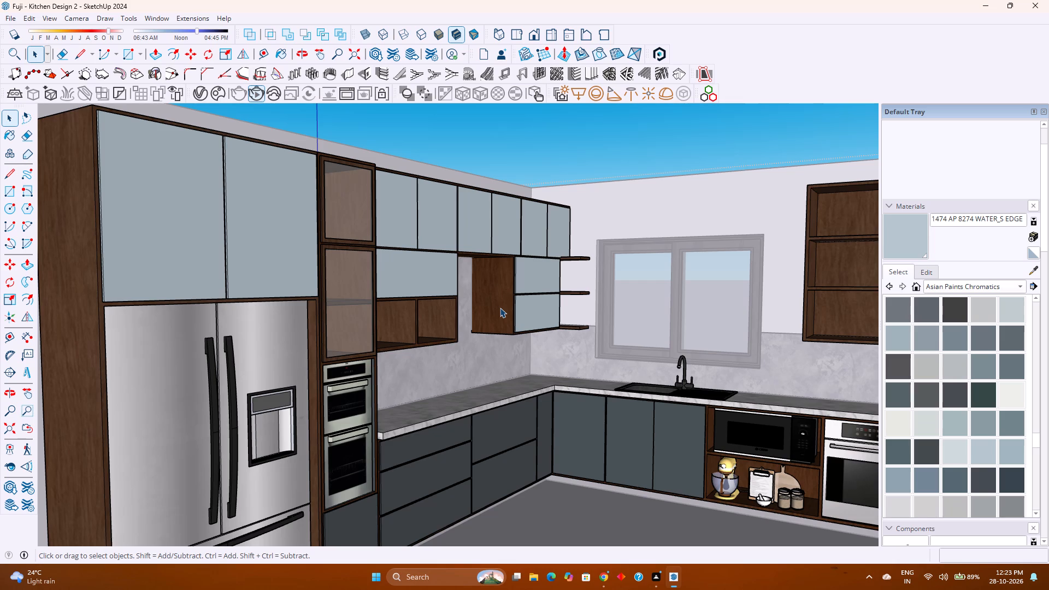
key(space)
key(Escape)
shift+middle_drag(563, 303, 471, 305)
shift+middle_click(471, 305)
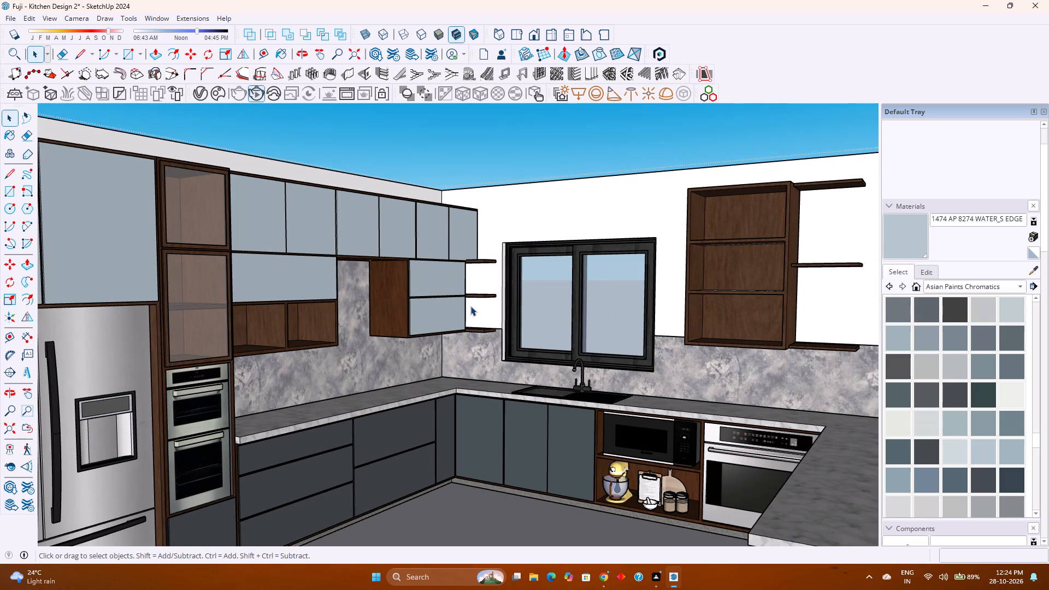
Paint the window wall and the side wall above the upper cabinets with 1466 AP 9476 Soft Whisper.
scroll(485, 267, up, 1)
middle_drag(485, 267, 520, 284)
click(528, 237)
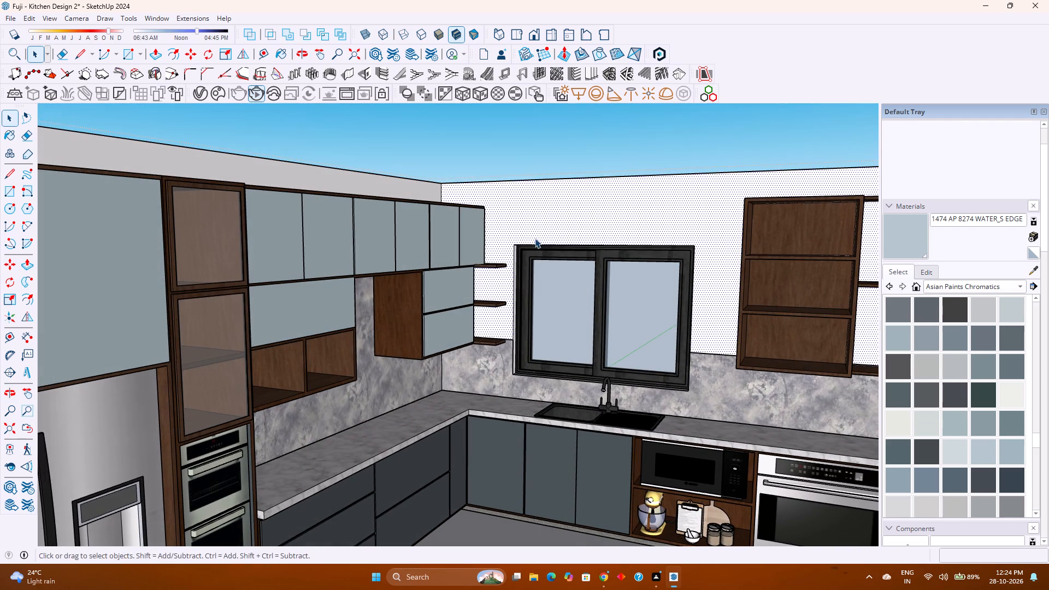
click(900, 421)
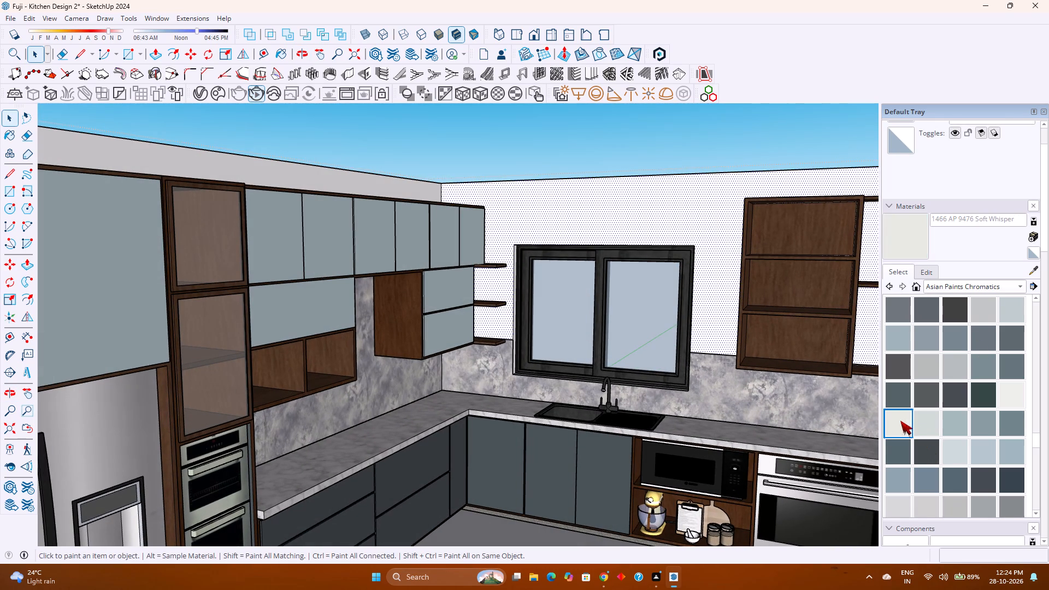
click(692, 220)
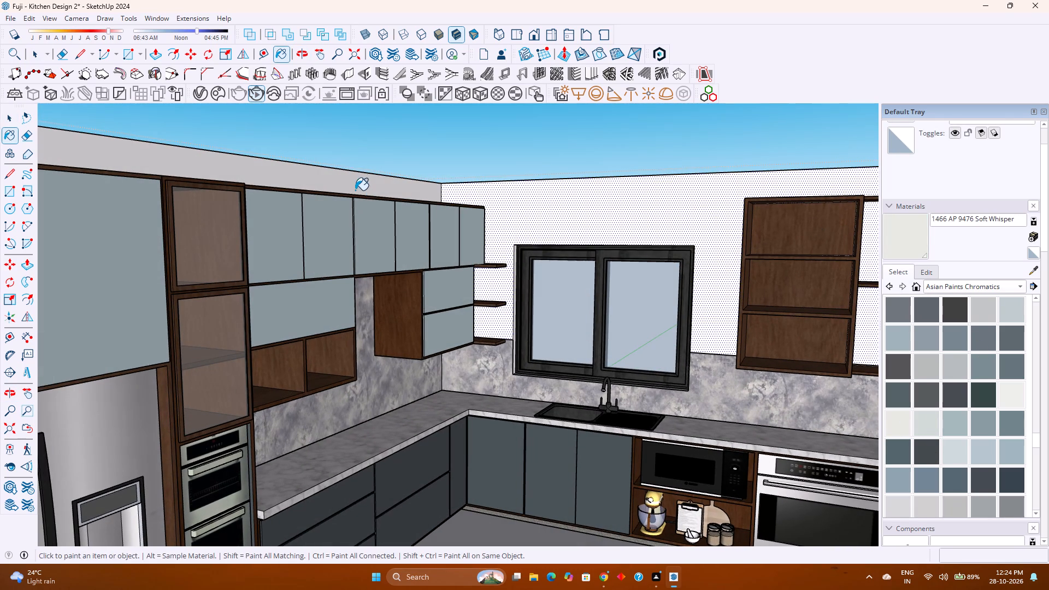
click(356, 185)
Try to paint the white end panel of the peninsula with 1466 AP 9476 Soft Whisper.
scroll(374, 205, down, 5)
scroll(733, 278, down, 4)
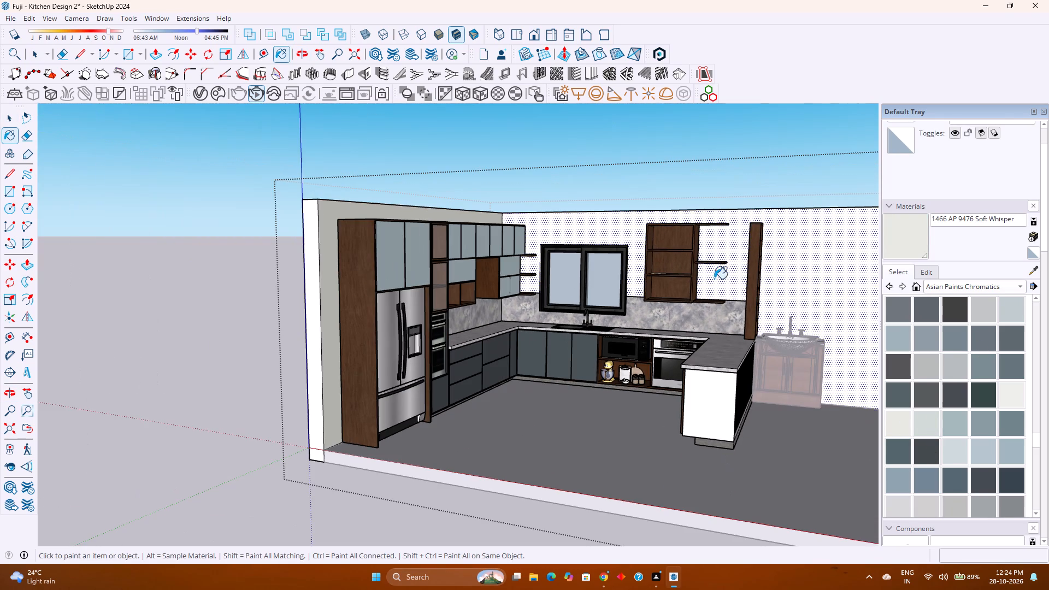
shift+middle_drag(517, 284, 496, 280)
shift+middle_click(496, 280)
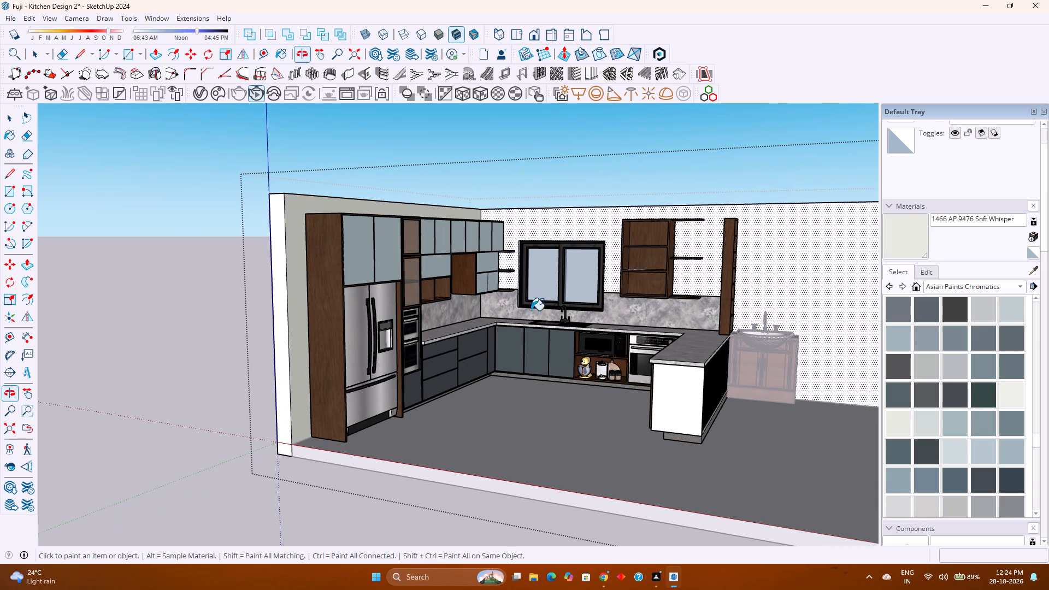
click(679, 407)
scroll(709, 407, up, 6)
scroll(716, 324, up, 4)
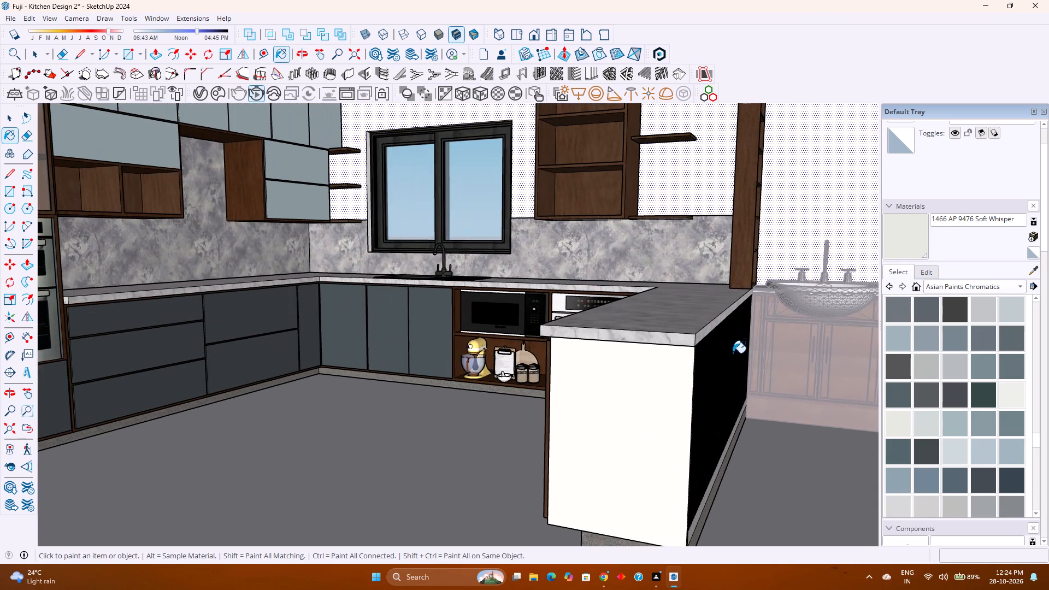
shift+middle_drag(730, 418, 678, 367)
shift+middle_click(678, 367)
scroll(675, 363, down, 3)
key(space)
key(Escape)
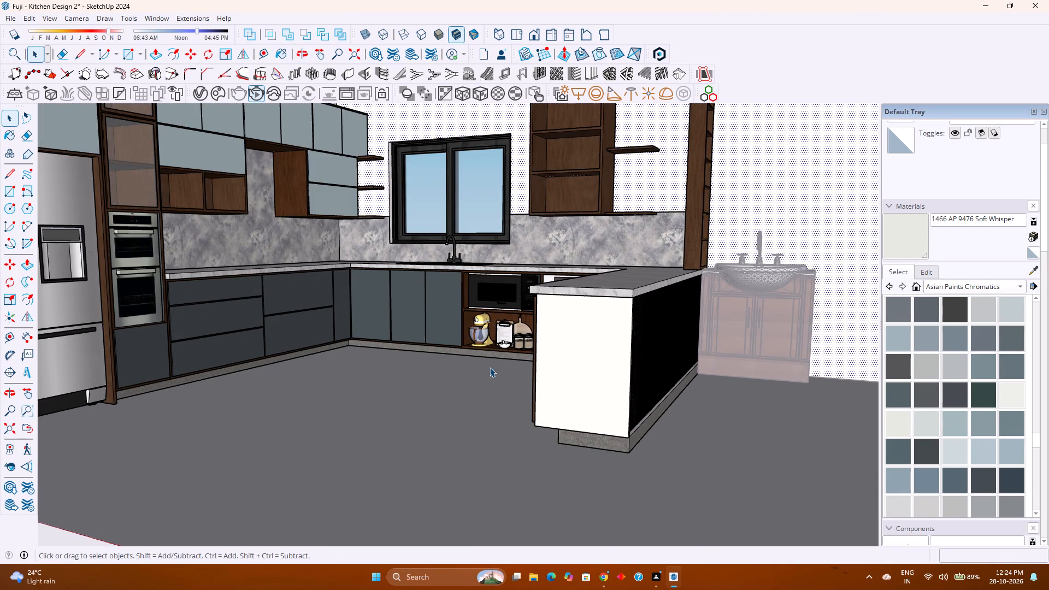
Rotate the whole kitchen room 90° about the vertical axis at the bottom outer corner of its bare side wall.
scroll(490, 367, down, 2)
shift+middle_drag(491, 368, 539, 410)
shift+middle_click(539, 410)
scroll(533, 401, down, 7)
middle_drag(443, 445, 502, 485)
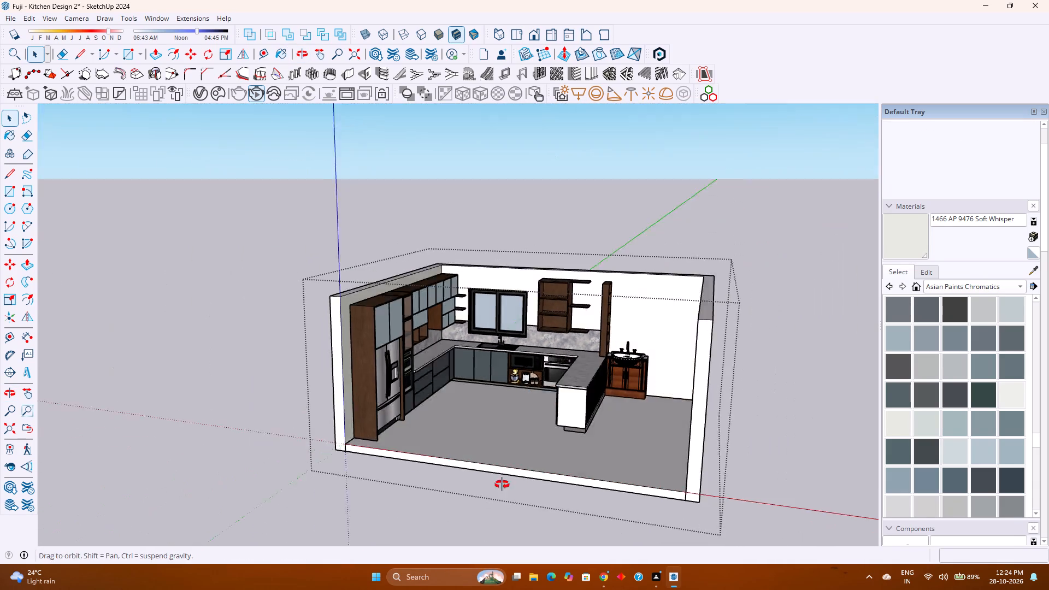
middle_drag(502, 485, 505, 486)
scroll(512, 480, down, 3)
scroll(570, 474, up, 4)
click(829, 467)
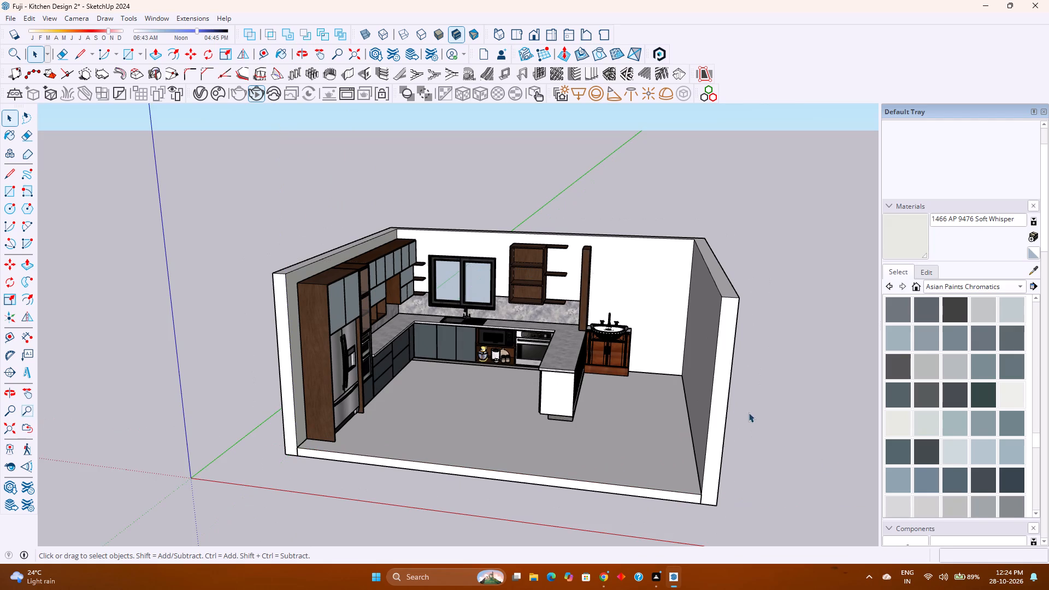
click(724, 401)
scroll(724, 401, down, 4)
middle_drag(723, 402, 725, 428)
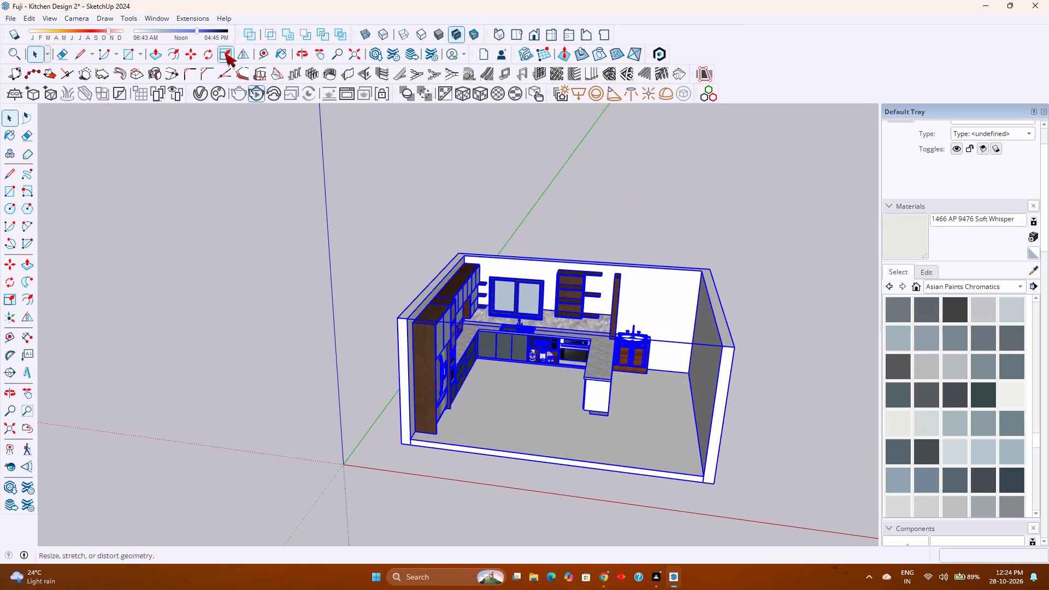
click(206, 54)
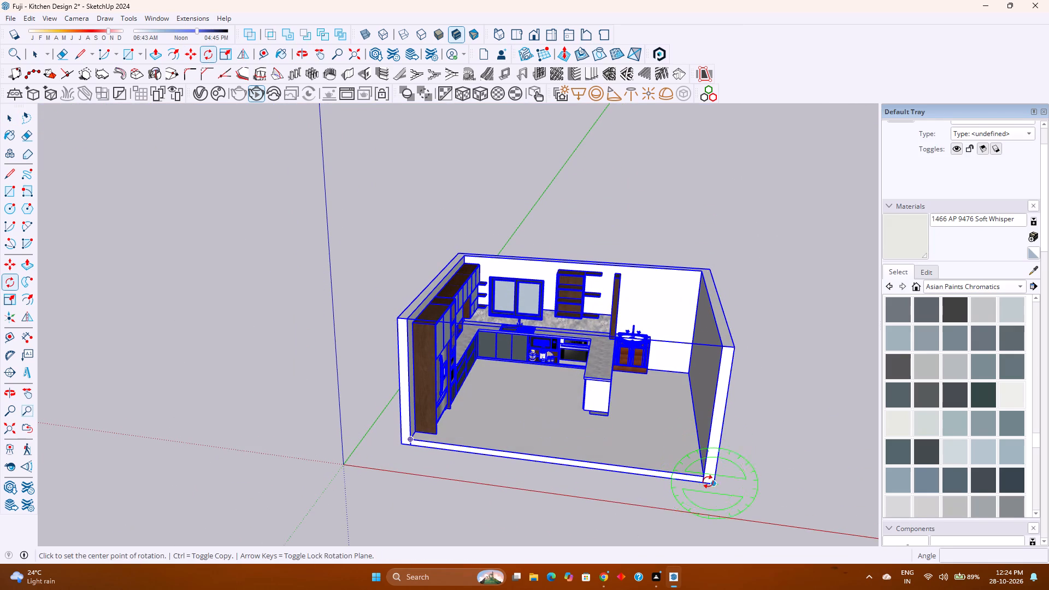
click(712, 486)
middle_drag(727, 459, 523, 437)
middle_click(523, 437)
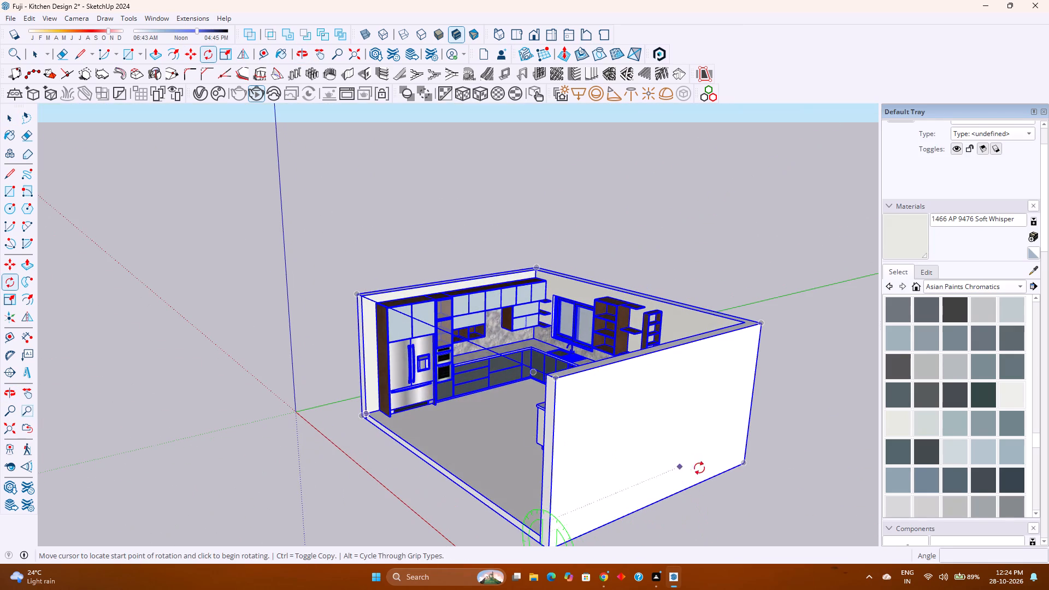
click(743, 463)
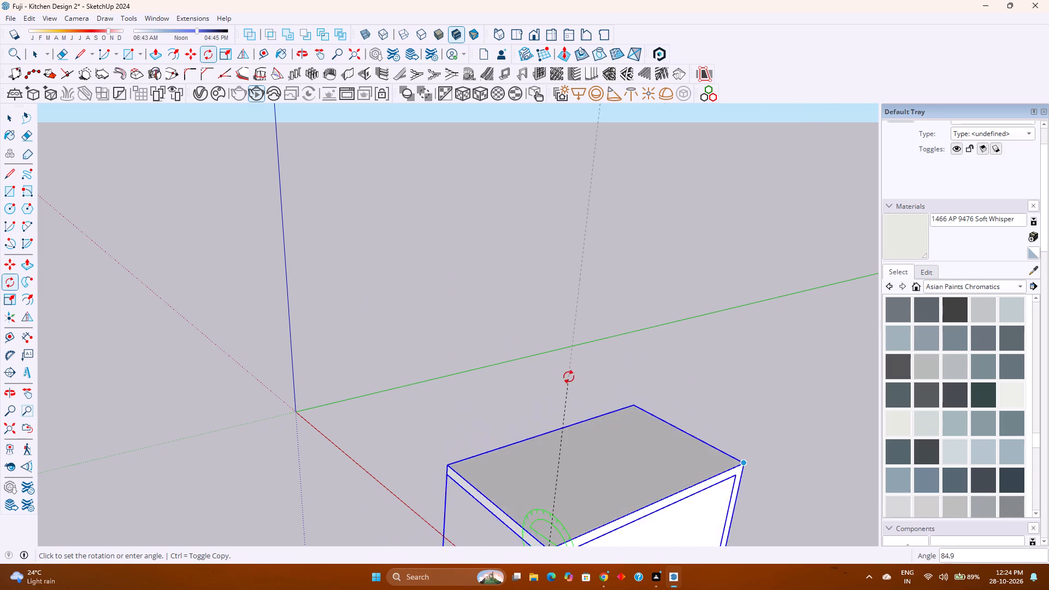
key(Escape)
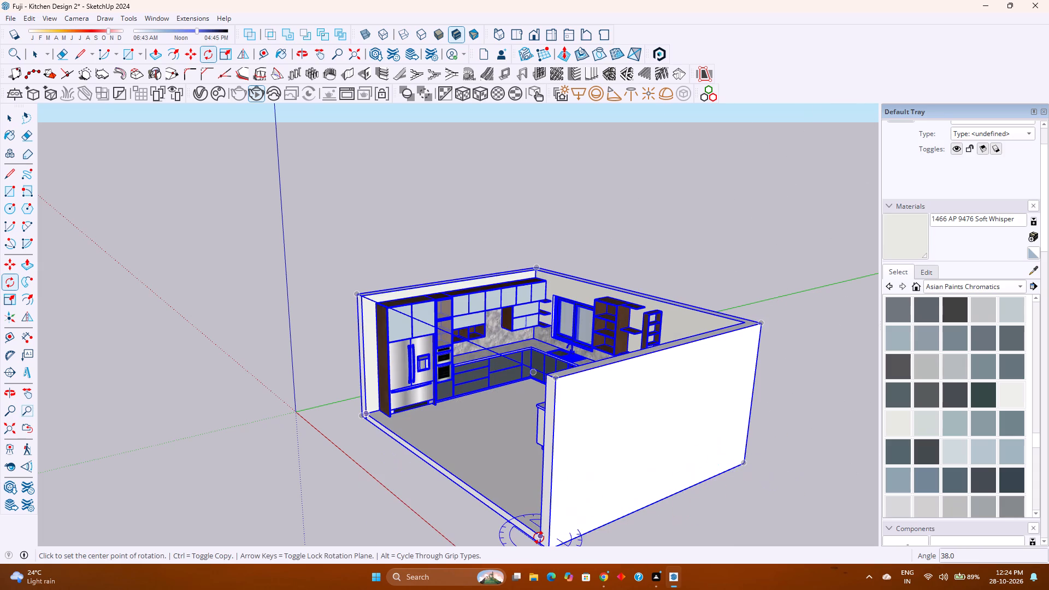
key(Up)
scroll(549, 531, down, 3)
shift+middle_drag(547, 528, 517, 457)
shift+middle_click(517, 455)
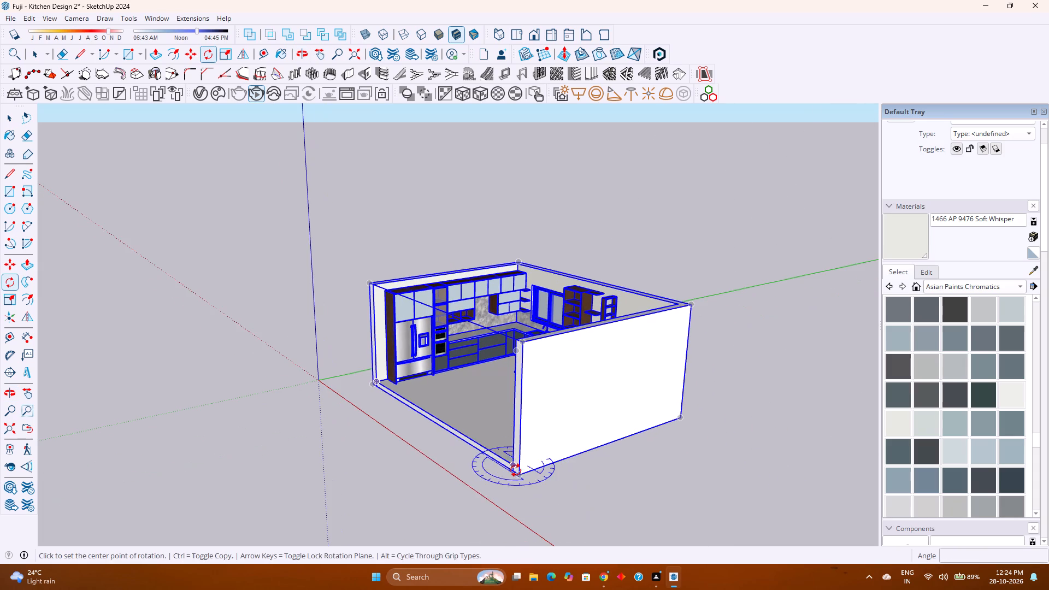
click(521, 475)
click(679, 418)
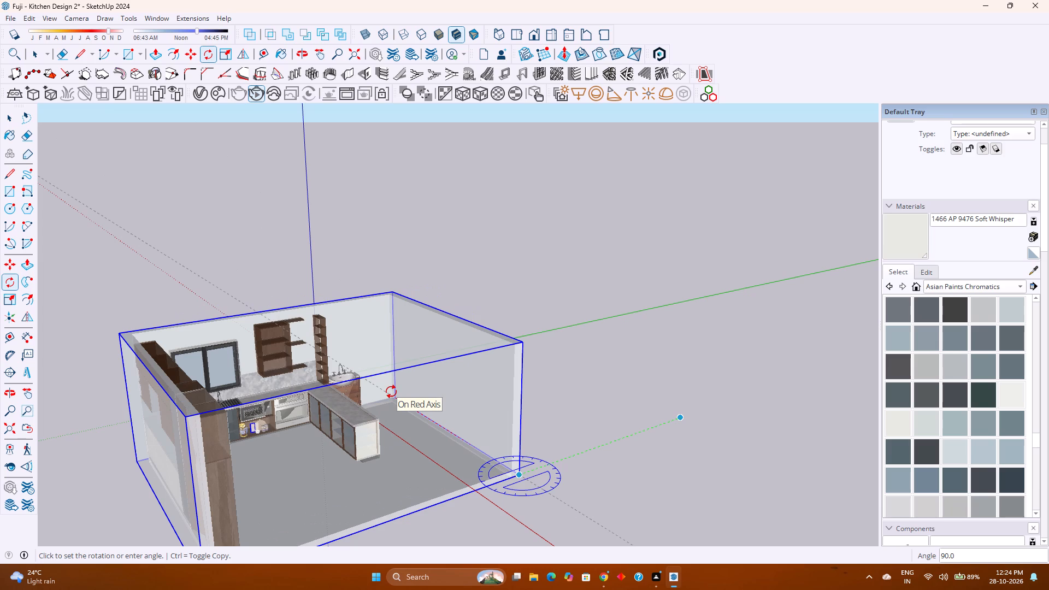
text(90)
key(Return)
key(space)
Examine the rotated room from standard views and from close up around the peninsula and the basin cabinet.
scroll(444, 419, down, 2)
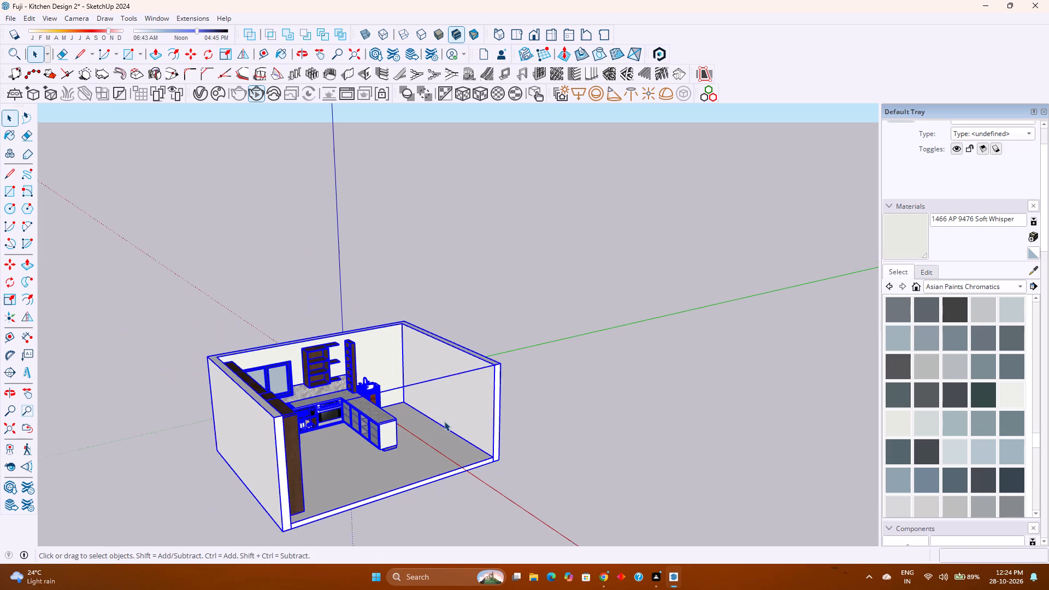
scroll(444, 421, down, 2)
scroll(439, 482, up, 1)
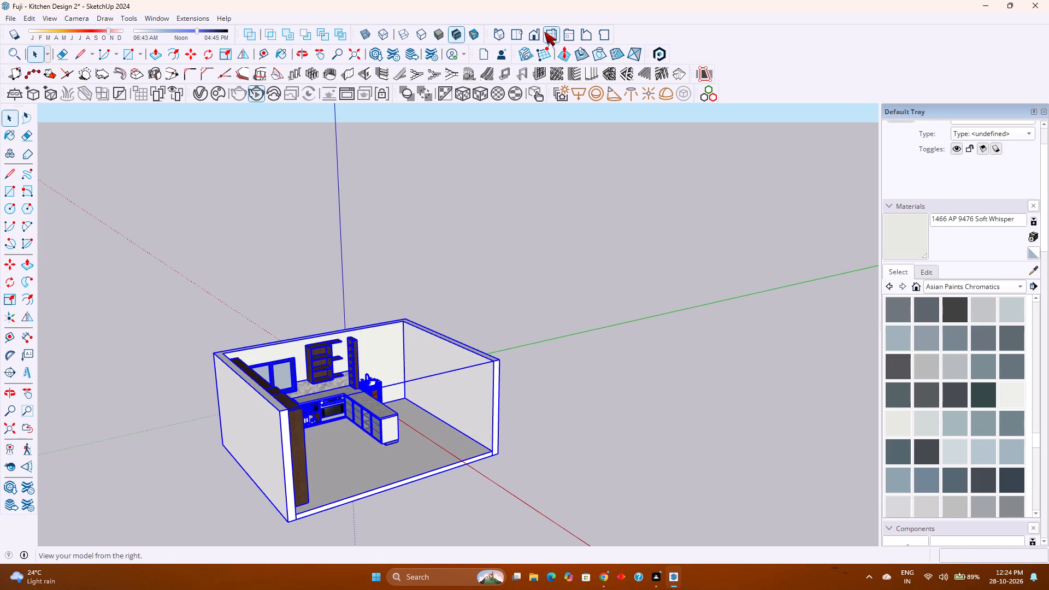
click(544, 32)
scroll(458, 286, up, 3)
double_click(628, 320)
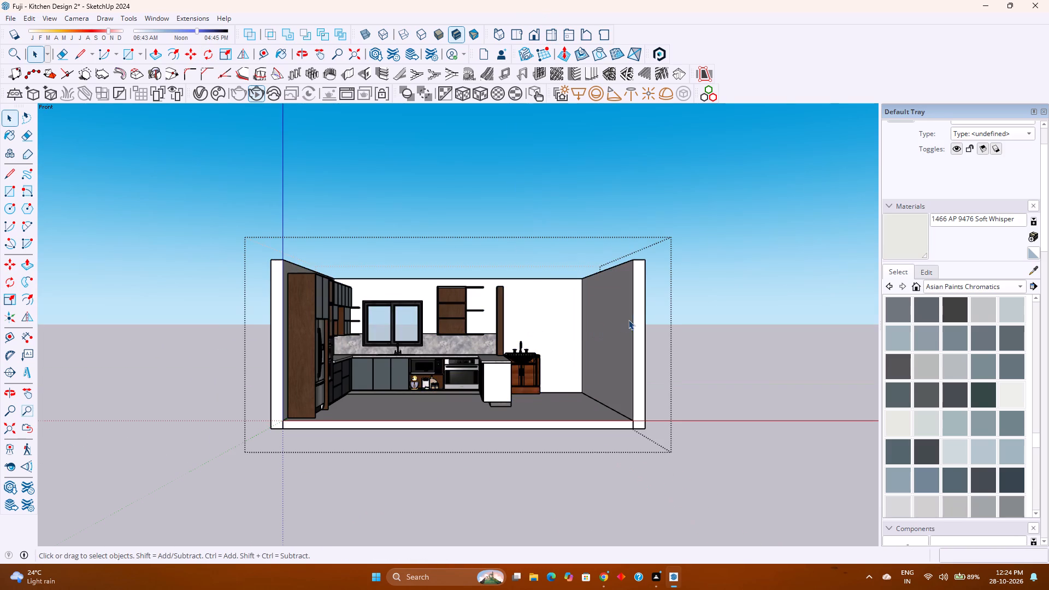
click(529, 36)
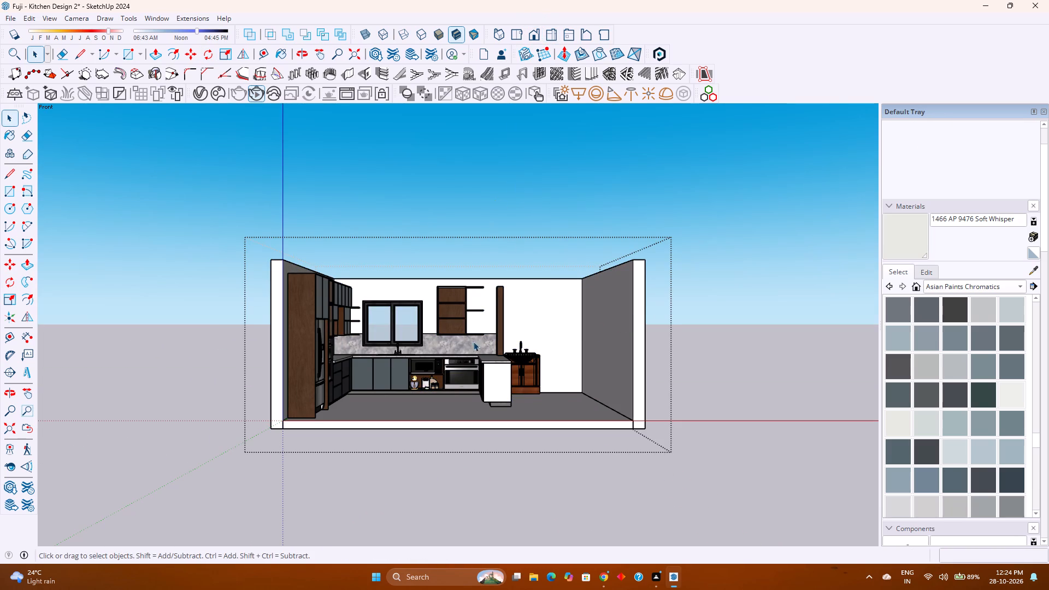
scroll(472, 343, up, 5)
middle_drag(531, 347, 480, 363)
middle_click(480, 363)
scroll(486, 393, up, 2)
shift+middle_drag(486, 393, 537, 331)
shift+middle_click(539, 328)
middle_drag(599, 366, 530, 379)
middle_click(531, 380)
middle_click(536, 382)
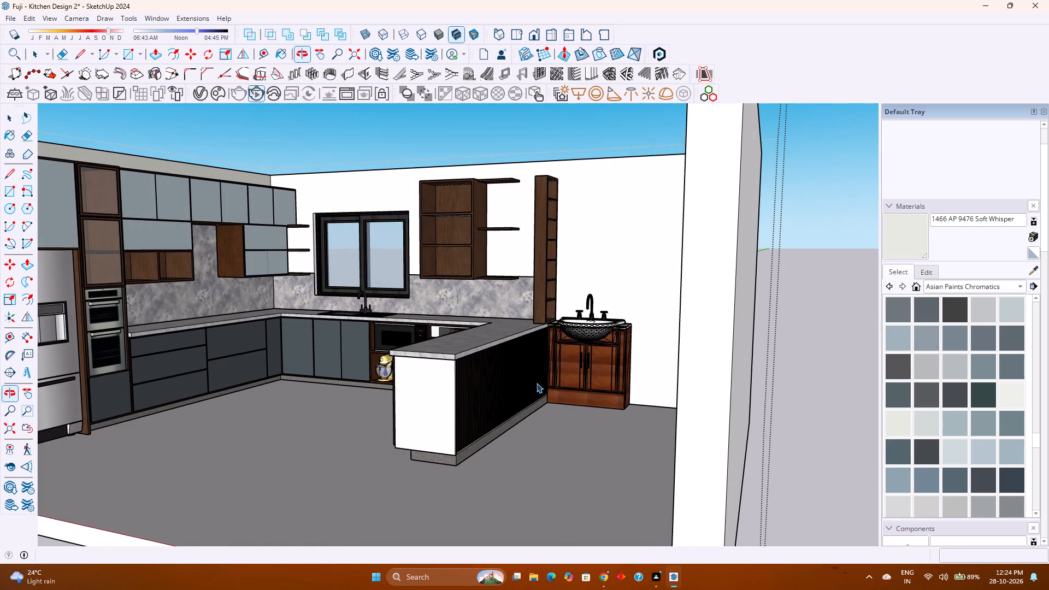
Search 3D Warehouse for "dinner chairs".
click(155, 20)
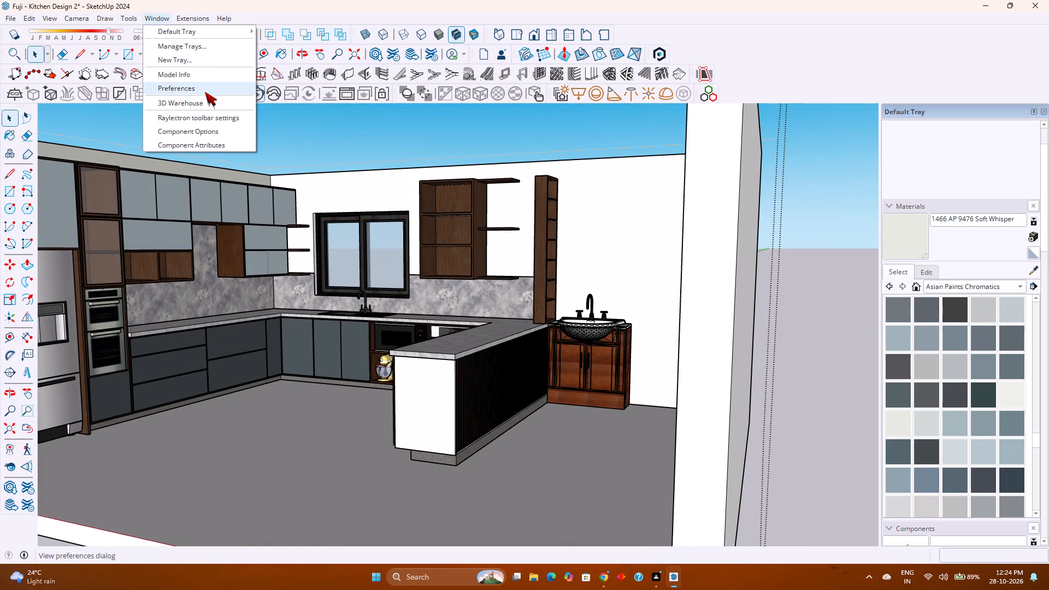
click(212, 99)
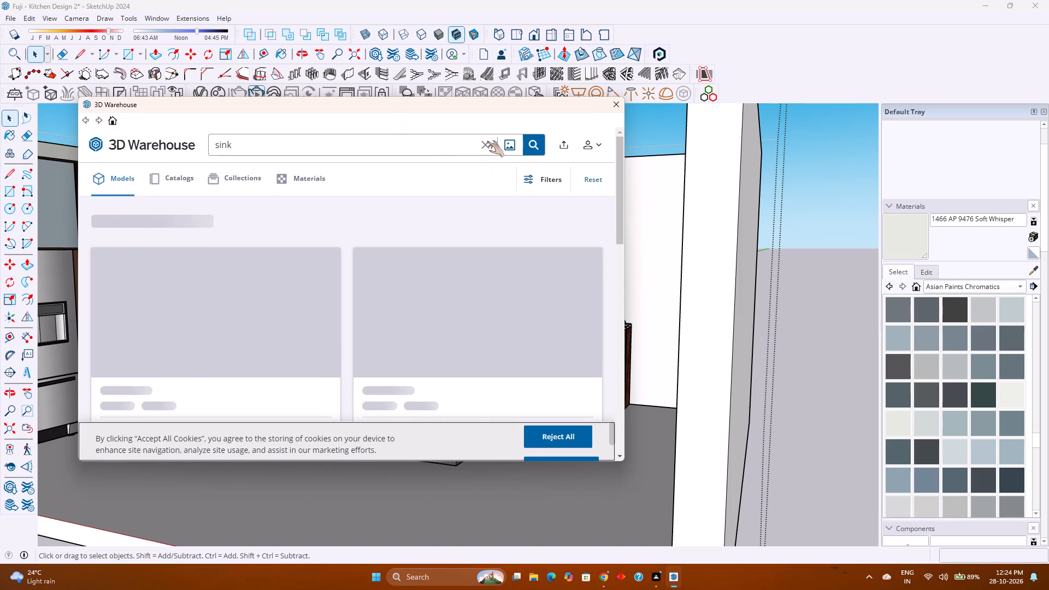
click(487, 141)
click(463, 143)
text(dinner chiar)
key(BackSpace)
key(BackSpace)
key(BackSpace)
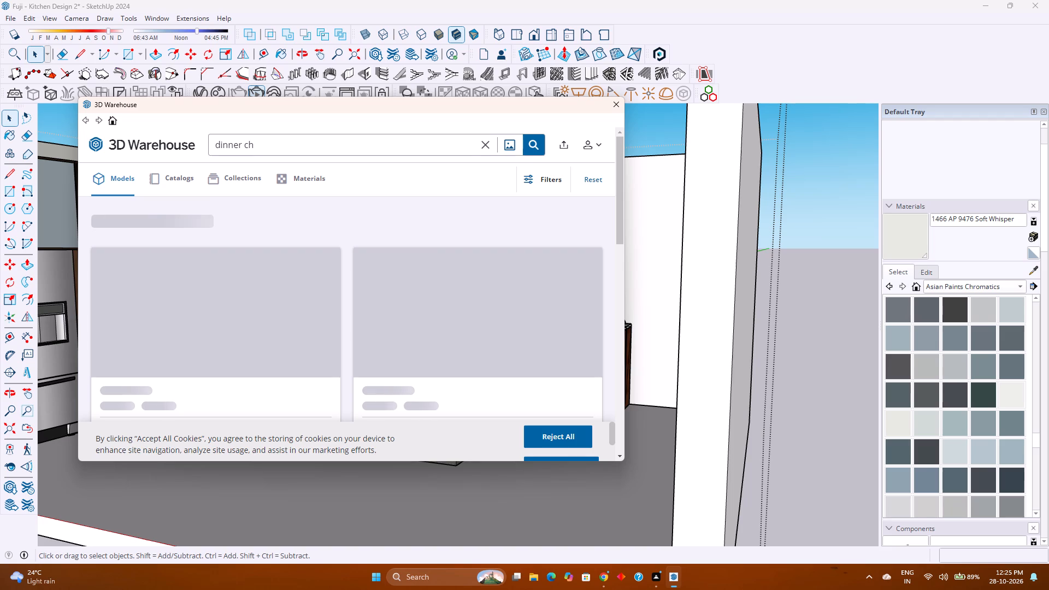
text(airs)
key(Return)
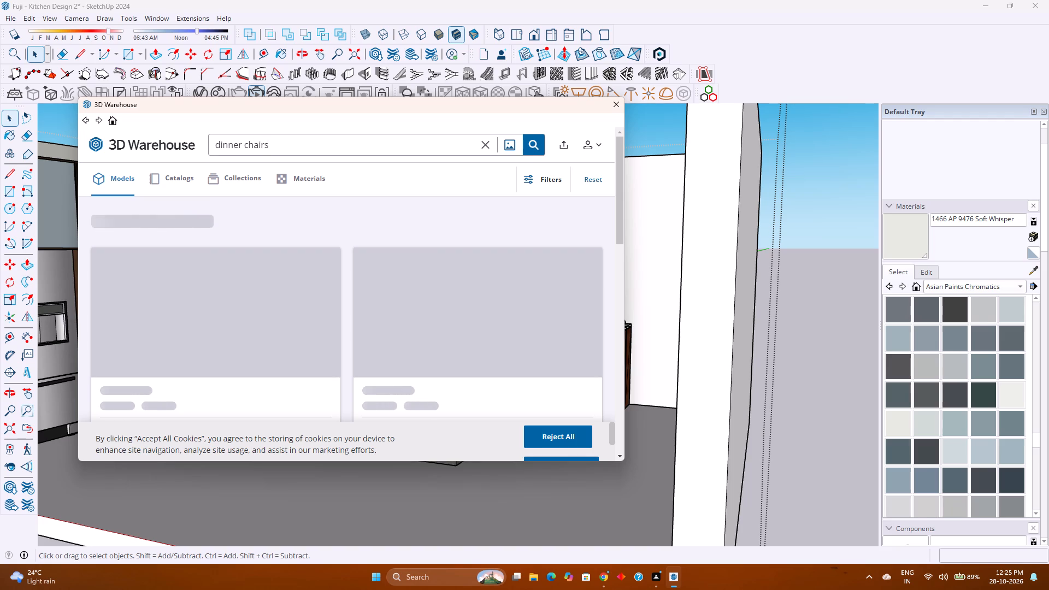
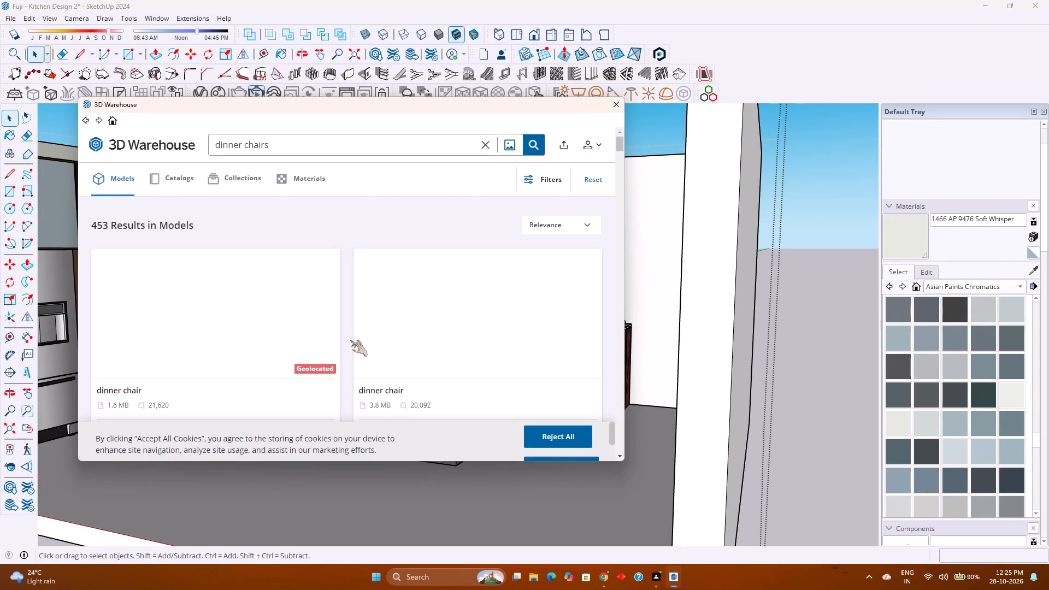
Search the 3D Warehouse models for dinner chairs.
scroll(366, 348, down, 4)
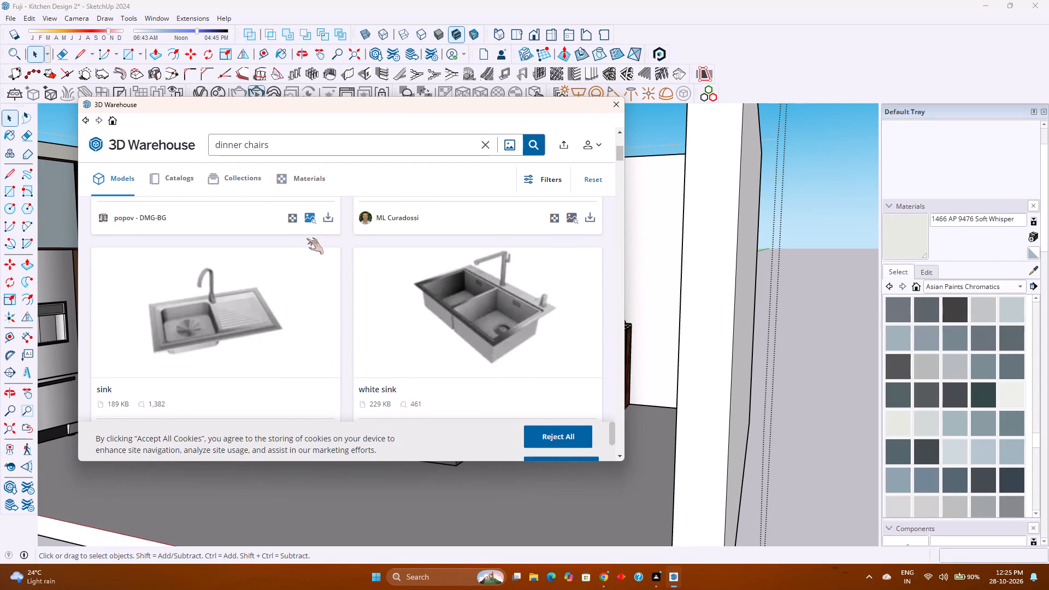
scroll(311, 242, up, 9)
click(531, 151)
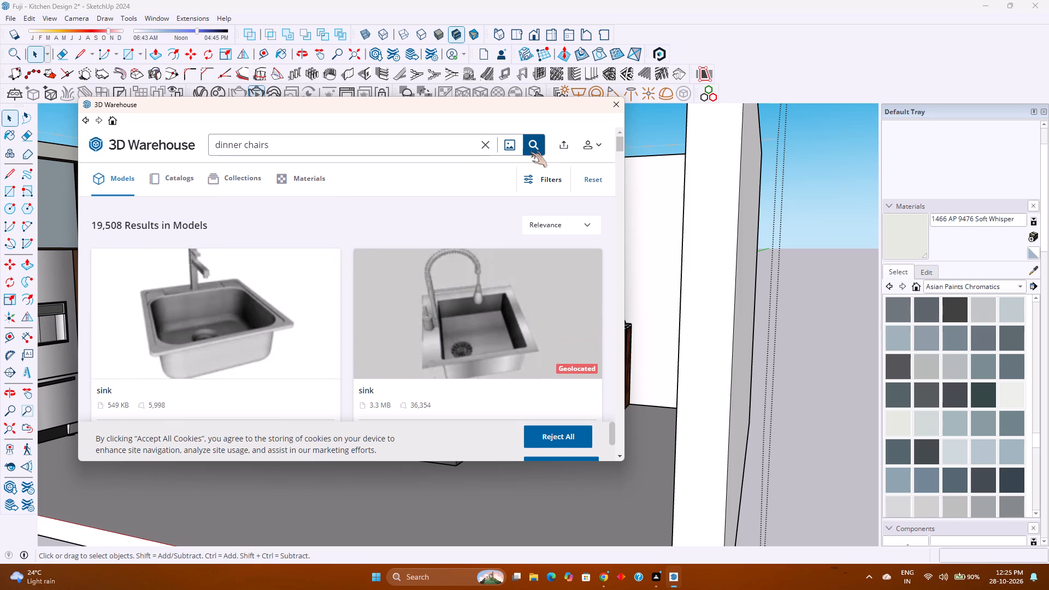
triple_click(532, 150)
click(532, 150)
Sort the dinner chairs search results by popularity.
click(552, 221)
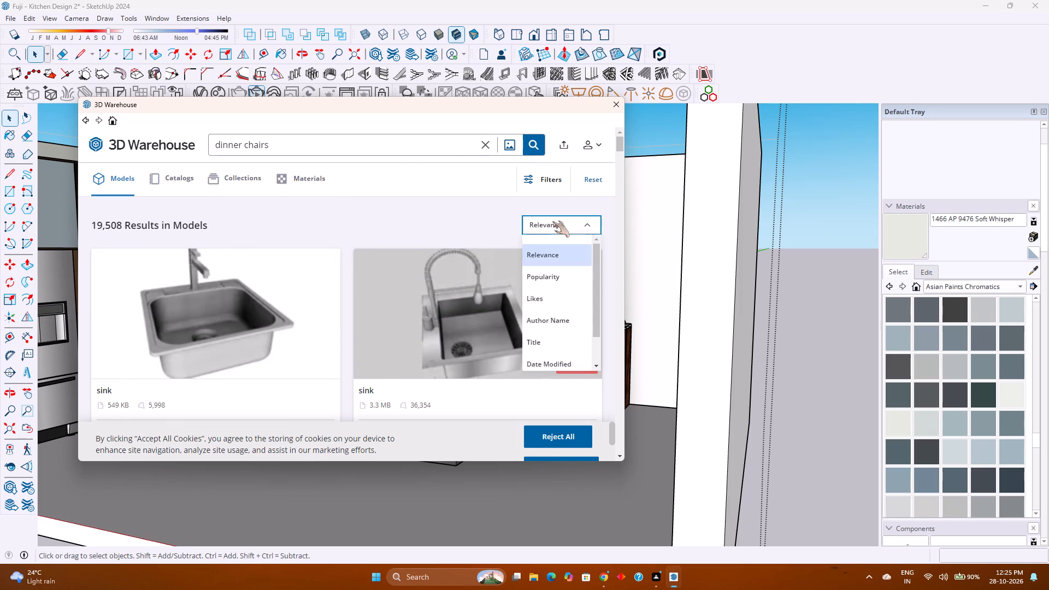
click(563, 273)
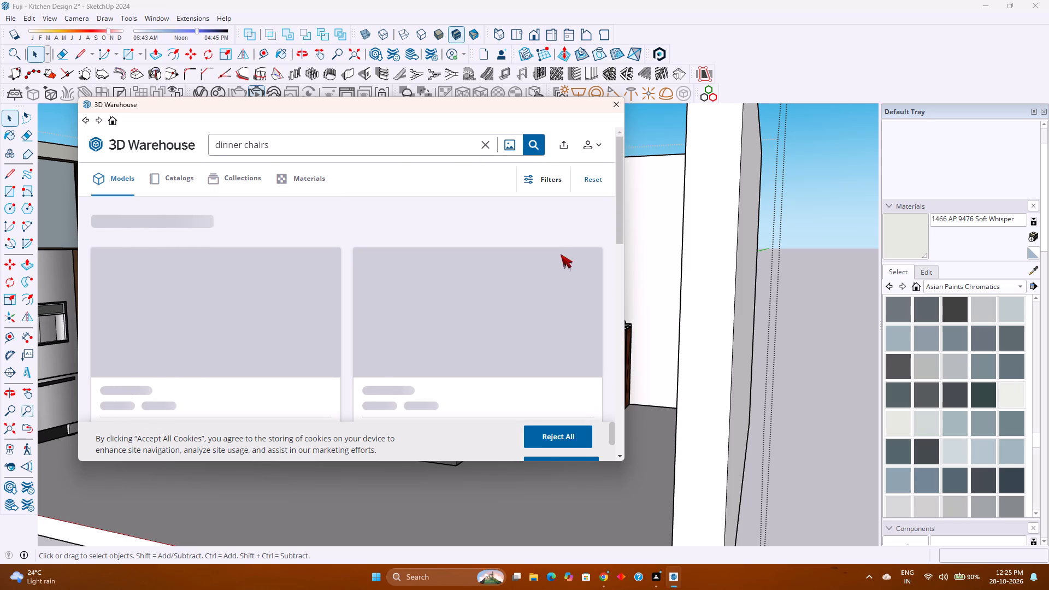
scroll(557, 258, up, 10)
scroll(548, 322, down, 3)
scroll(548, 322, up, 6)
Start a V-Ray render of the current kitchen view, review it, and close the frame buffer.
drag(397, 105, 656, 101)
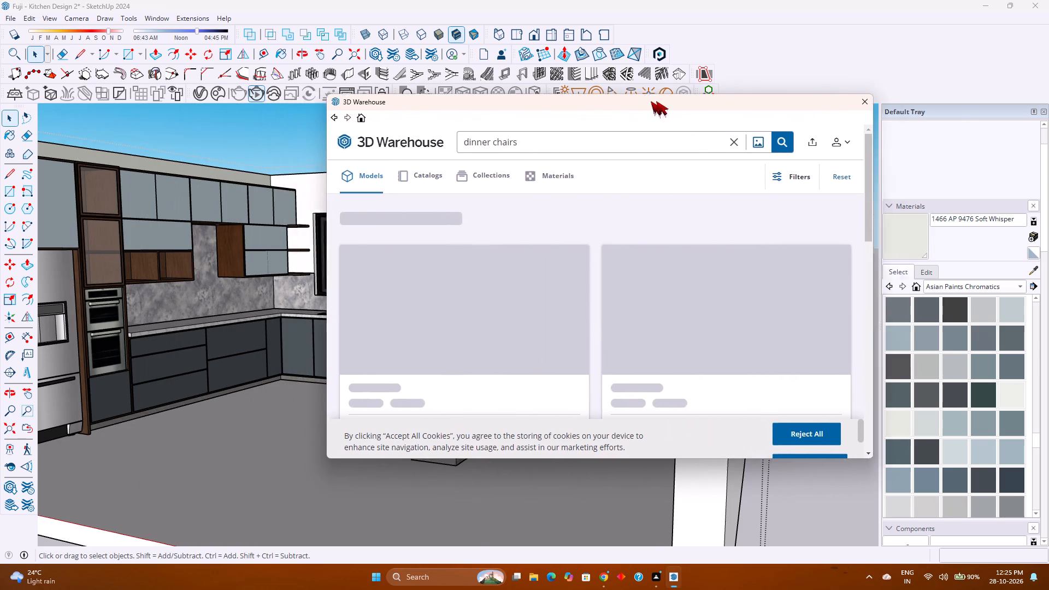
drag(656, 101, 728, 115)
click(252, 97)
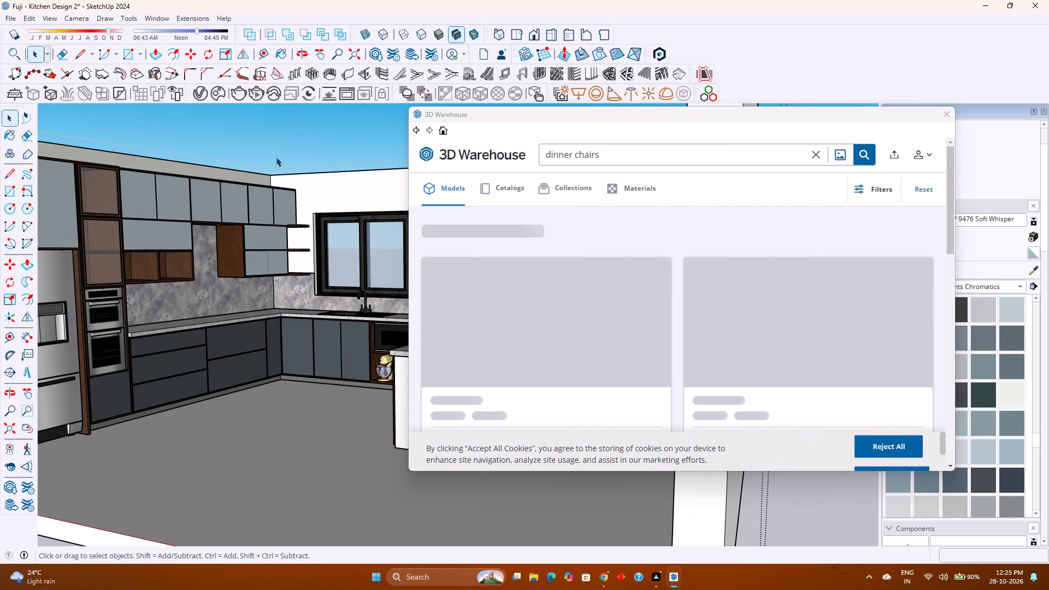
click(257, 95)
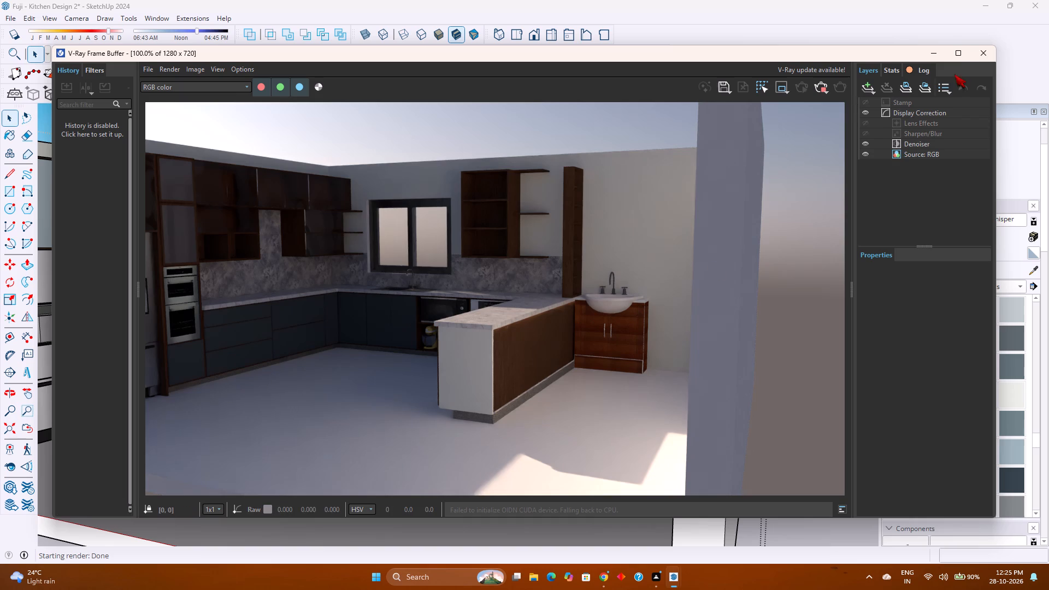
click(986, 58)
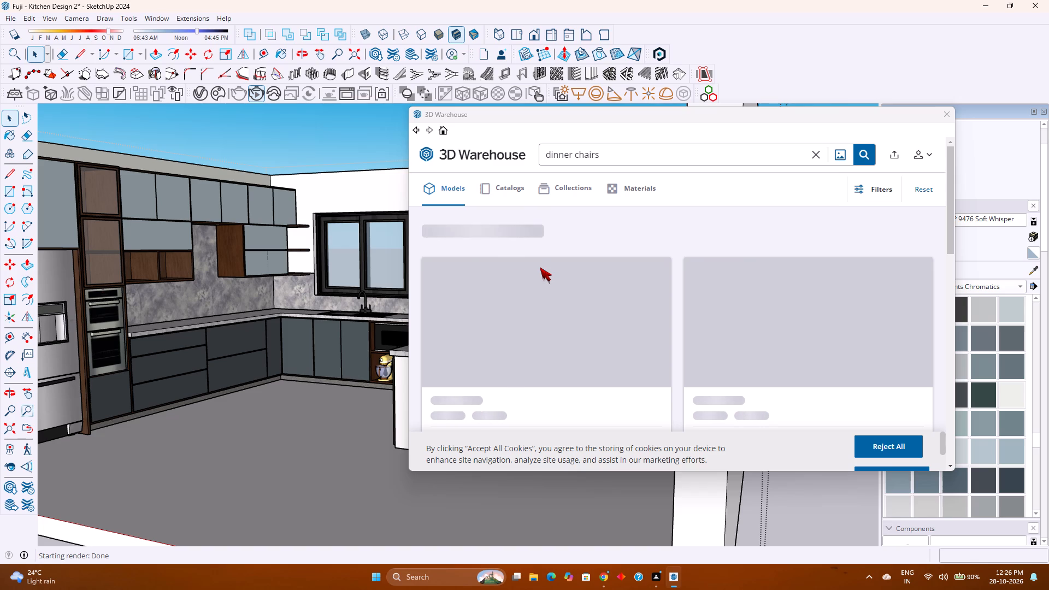
Try to return 3D Warehouse to its home page.
click(447, 131)
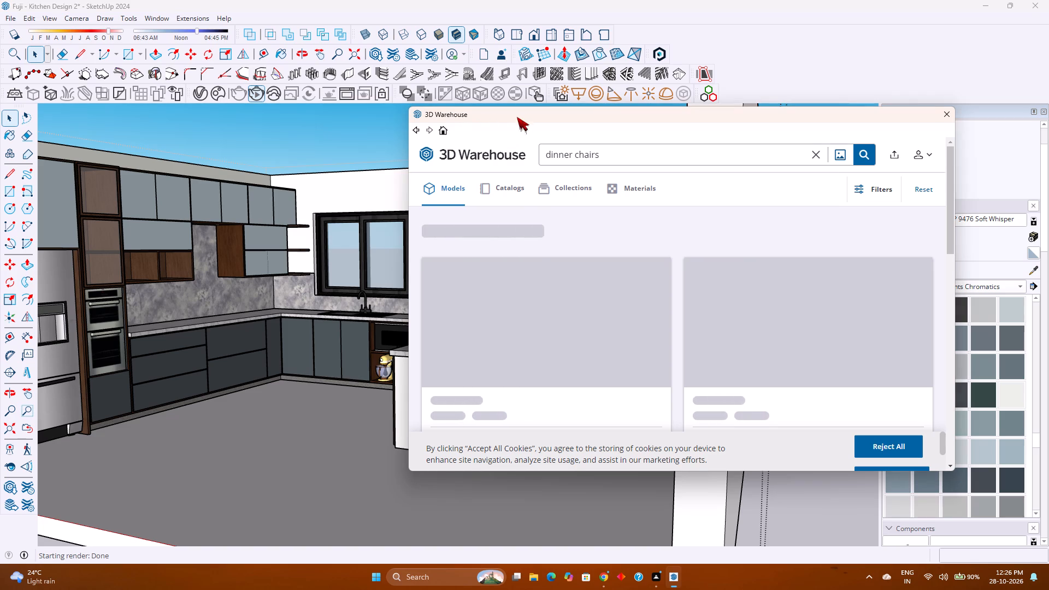
drag(528, 115, 308, 116)
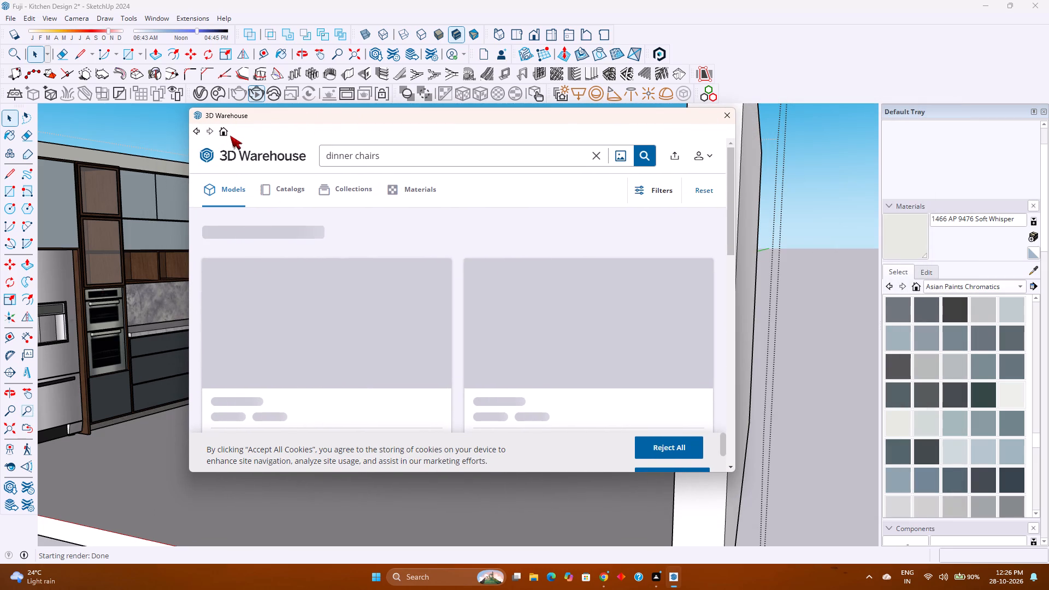
triple_click(225, 133)
triple_click(225, 133)
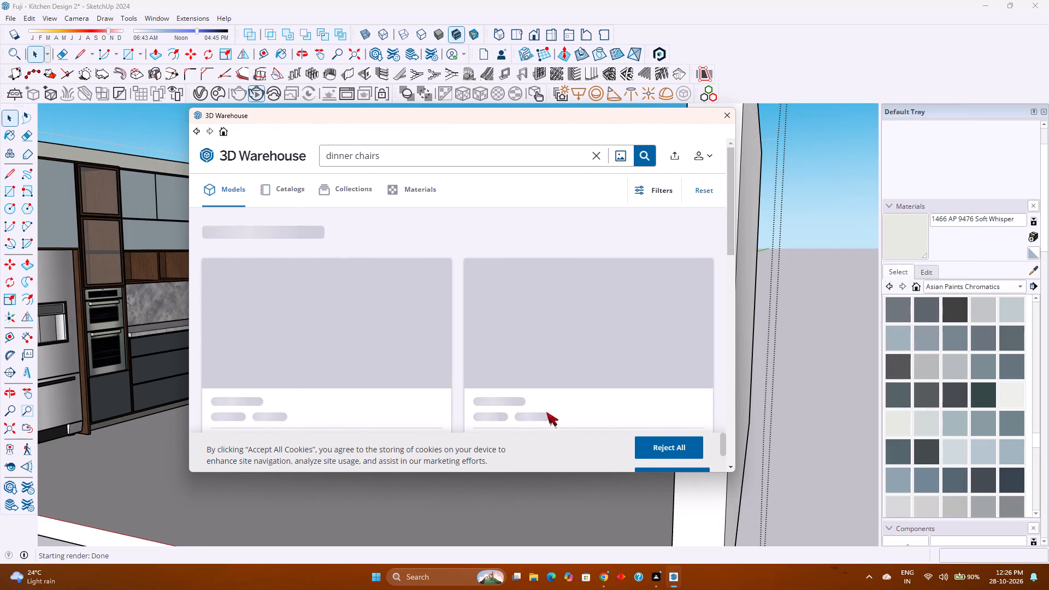
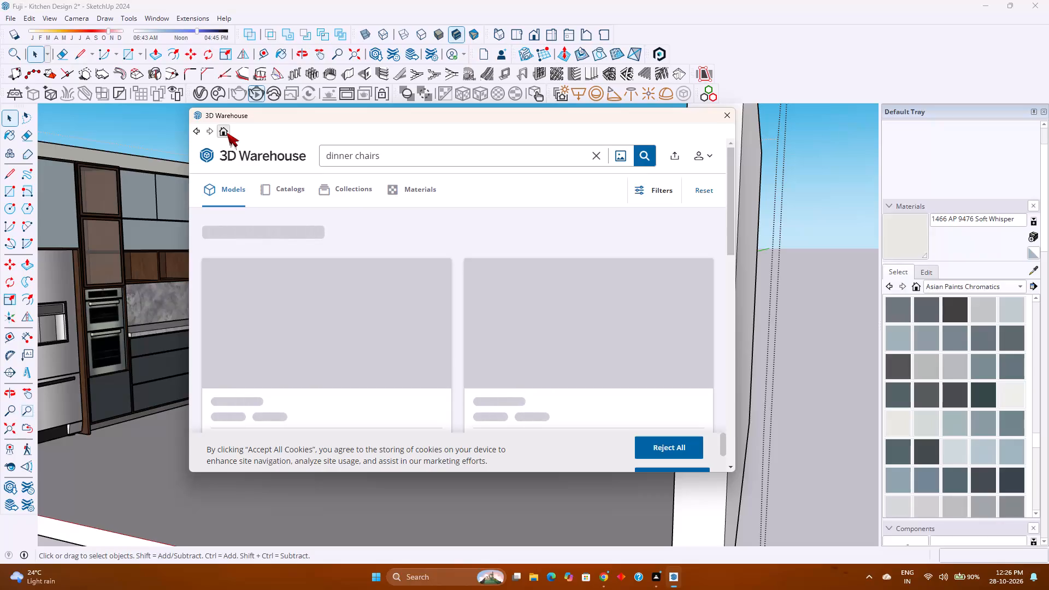
Return 3D Warehouse to its home page.
triple_click(227, 133)
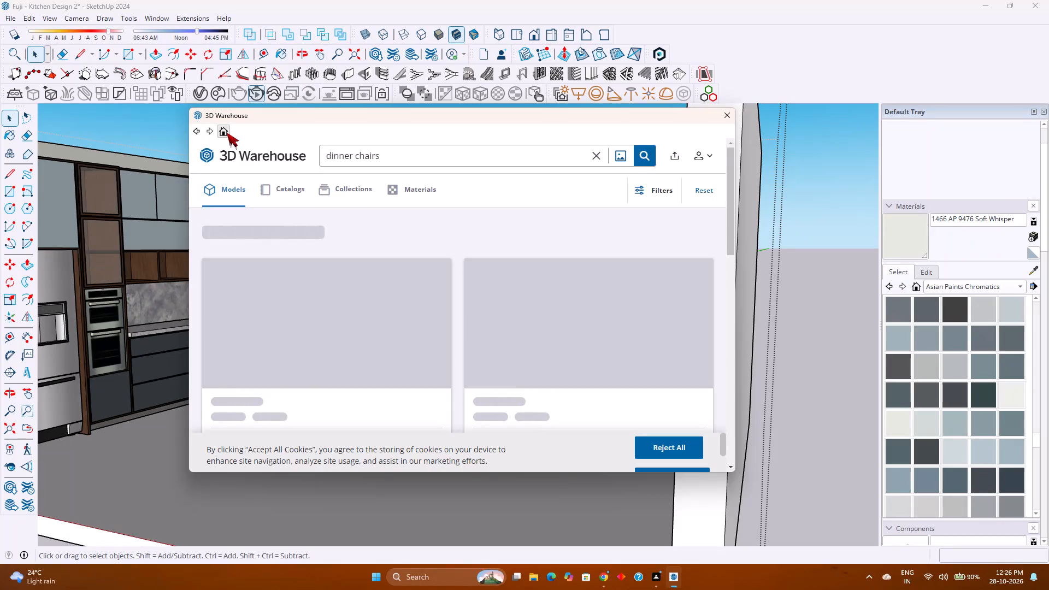
click(226, 133)
triple_click(226, 133)
scroll(422, 269, down, 1)
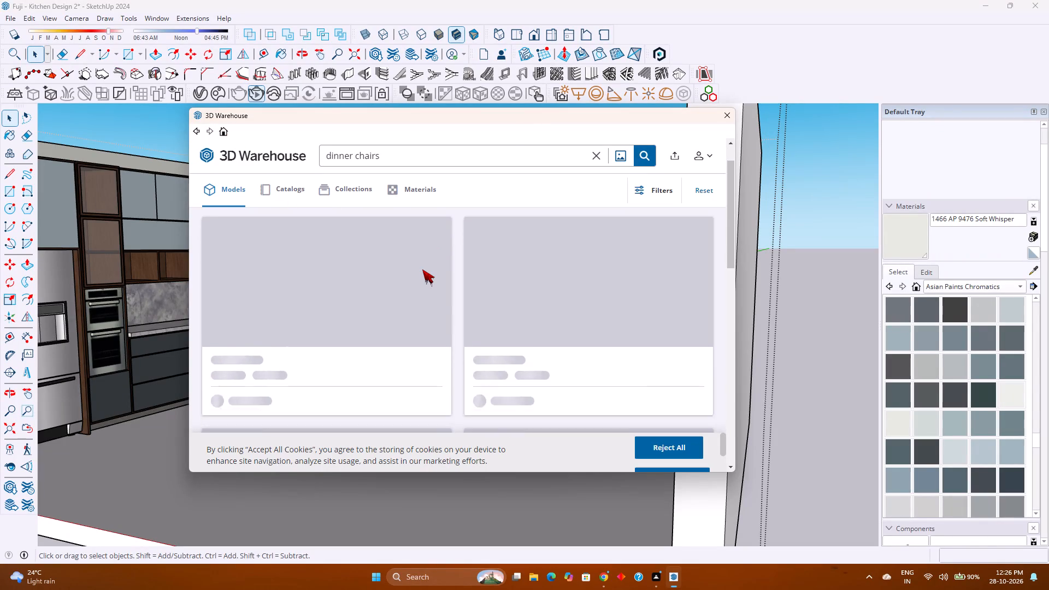
scroll(422, 269, down, 12)
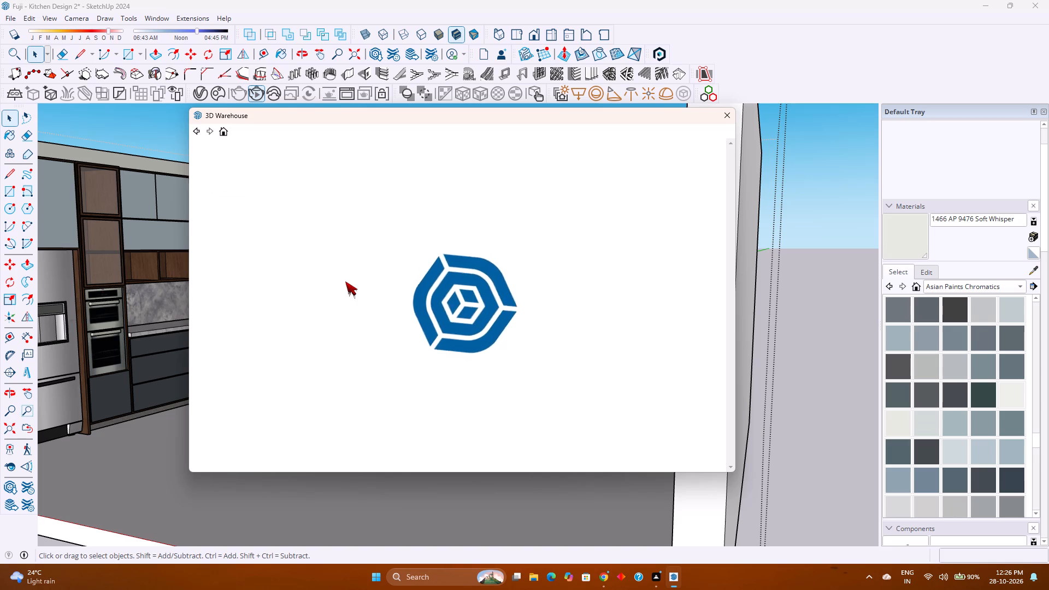
scroll(464, 282, up, 3)
scroll(464, 282, down, 3)
scroll(464, 282, up, 1)
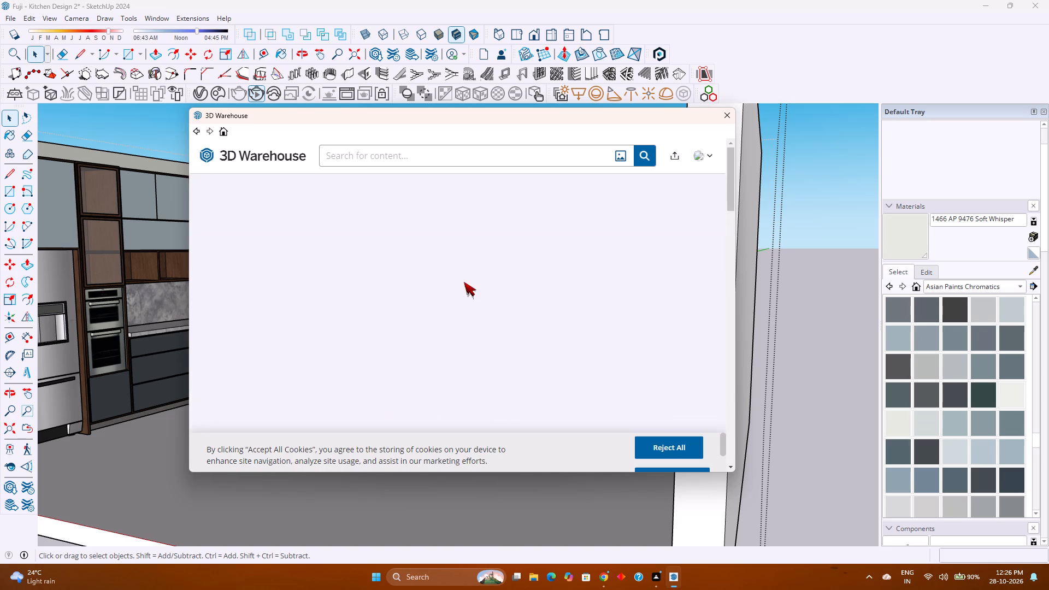
scroll(464, 282, down, 2)
Search 3D Warehouse for "dinner chair".
click(477, 152)
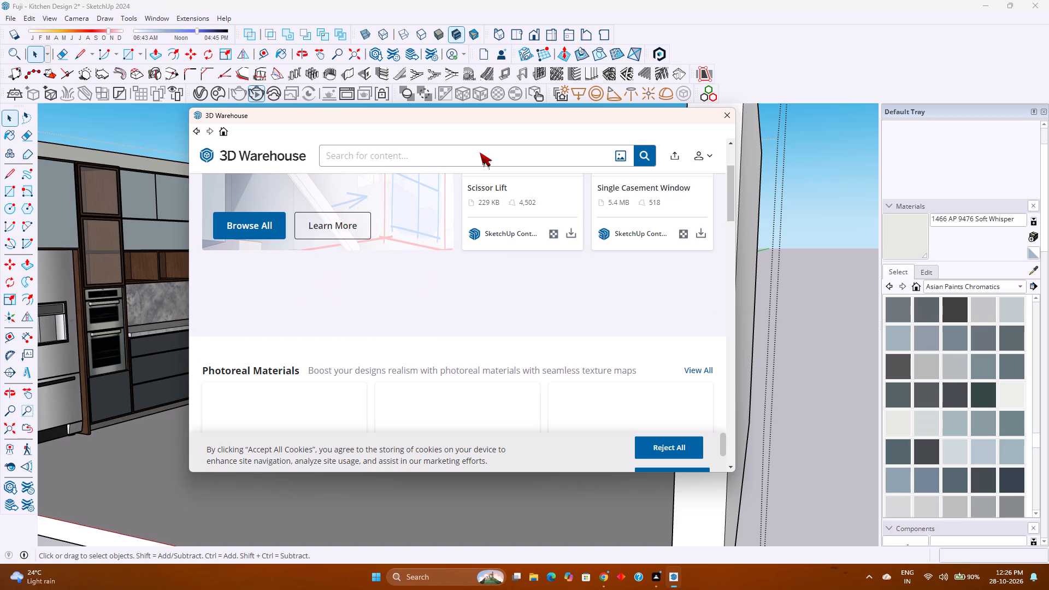
text(dinner)
key(space)
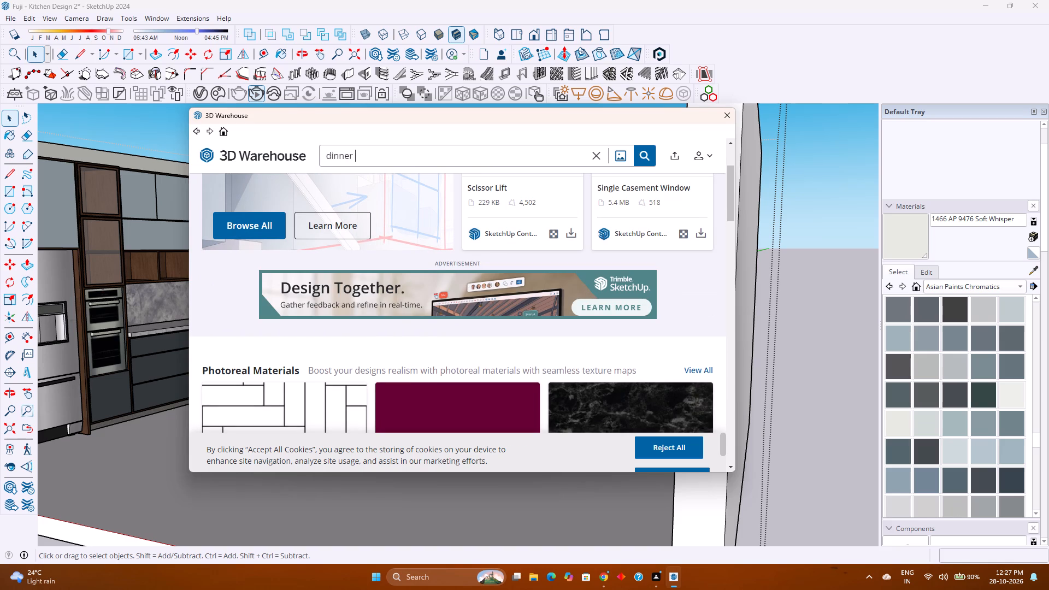
text(chair)
key(Return)
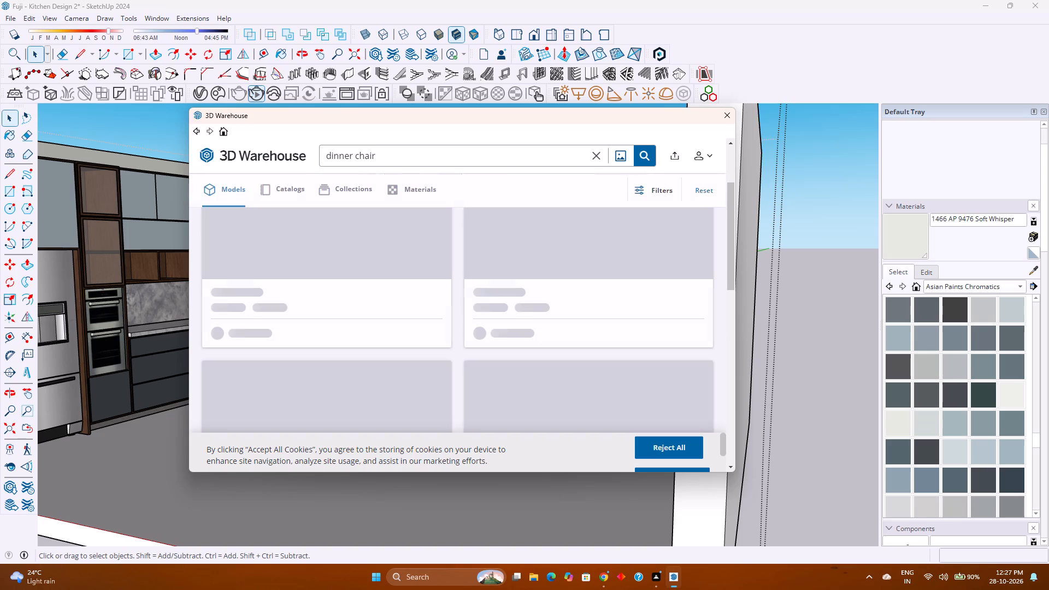
scroll(386, 47, up, 1)
scroll(417, 341, up, 10)
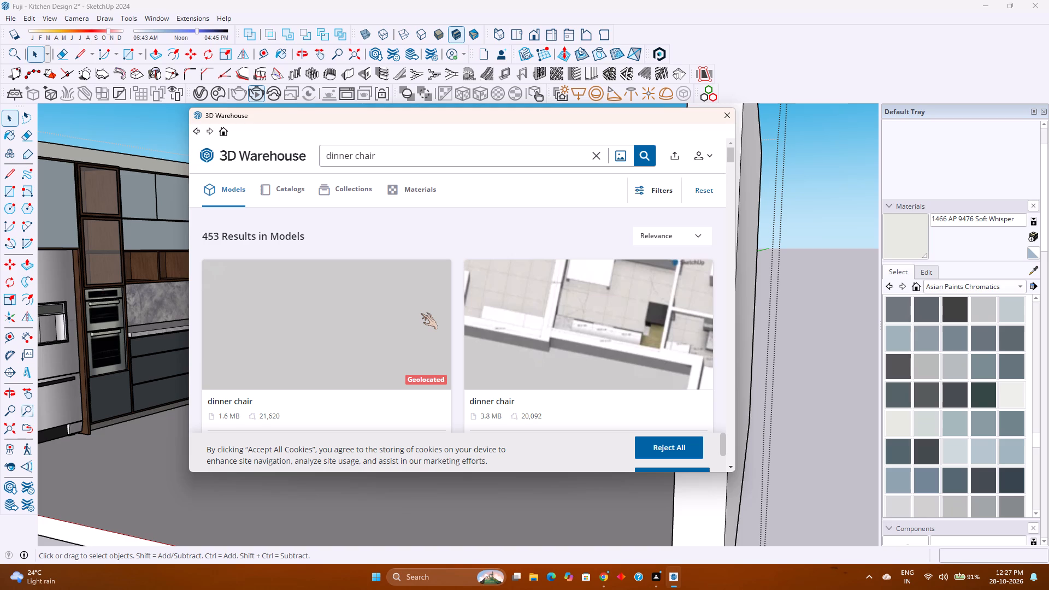
Browse the dinner chair model results for a chair suited to the kitchen.
scroll(422, 305, down, 4)
scroll(422, 305, up, 4)
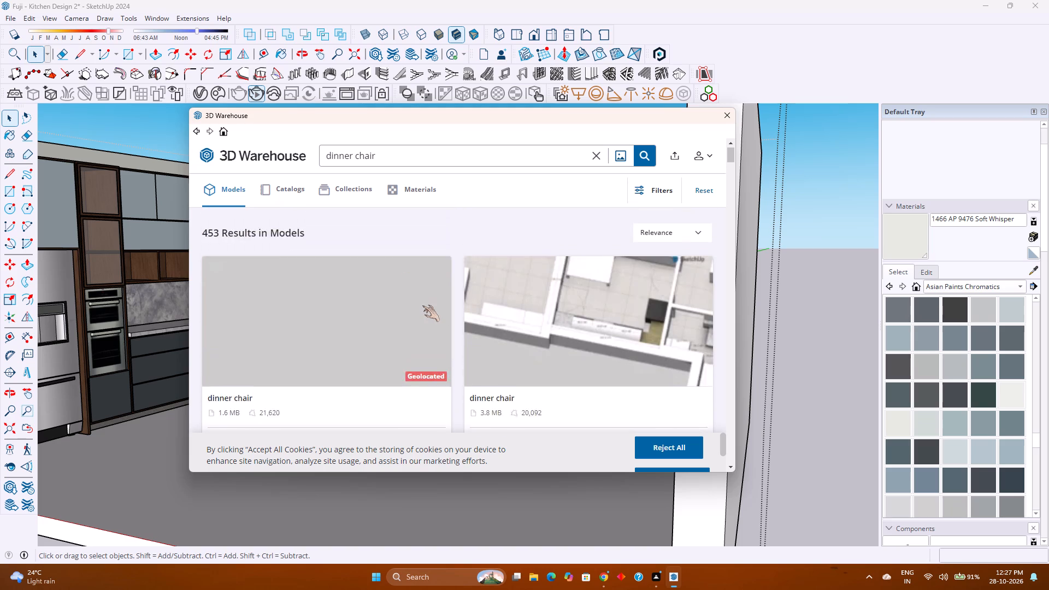
scroll(422, 305, down, 2)
scroll(422, 305, up, 6)
scroll(422, 305, down, 7)
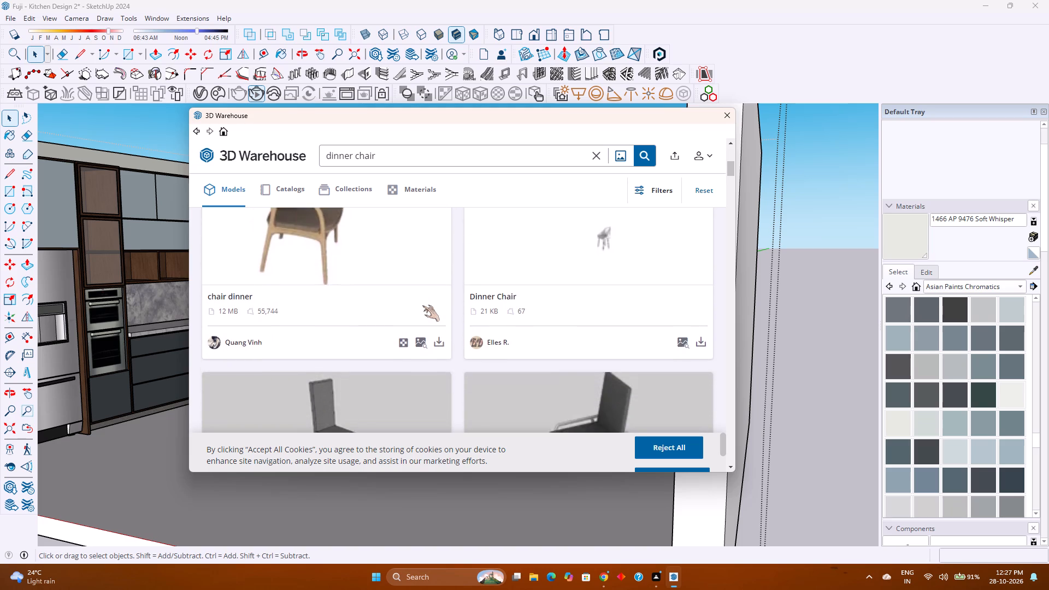
scroll(422, 305, down, 7)
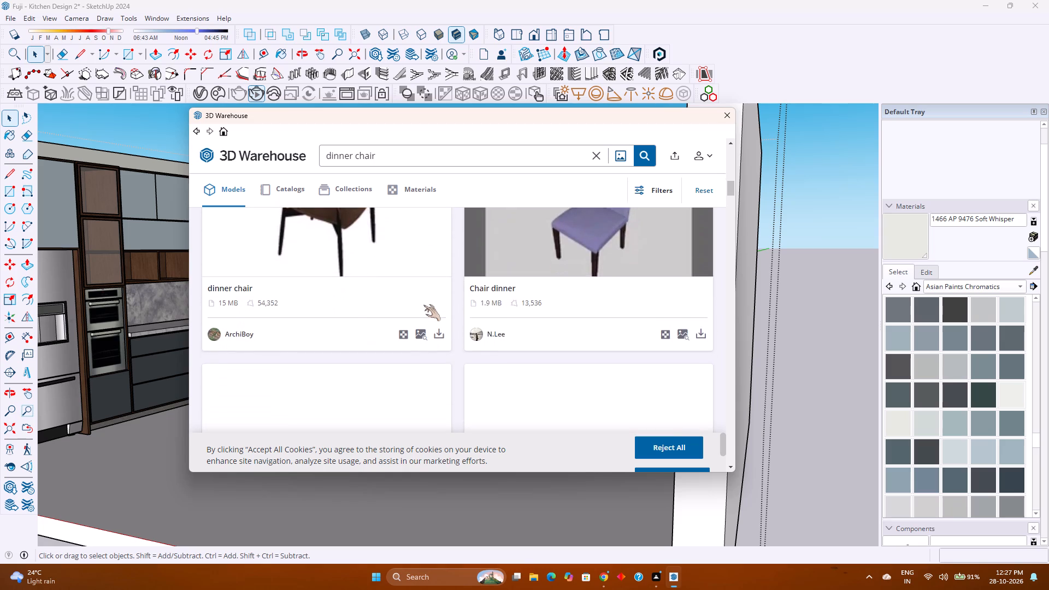
scroll(423, 305, down, 5)
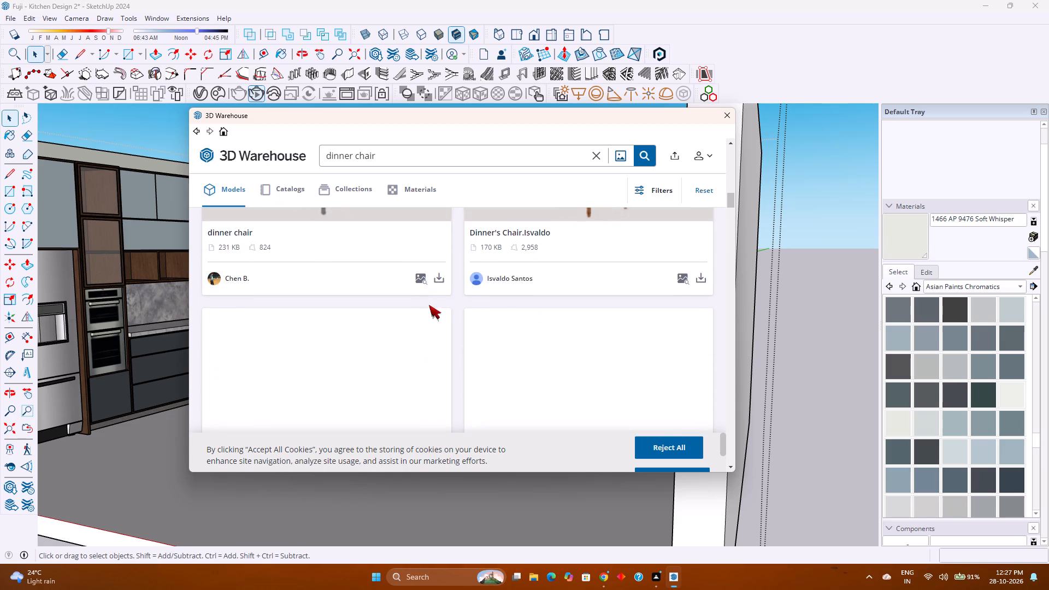
scroll(429, 305, down, 6)
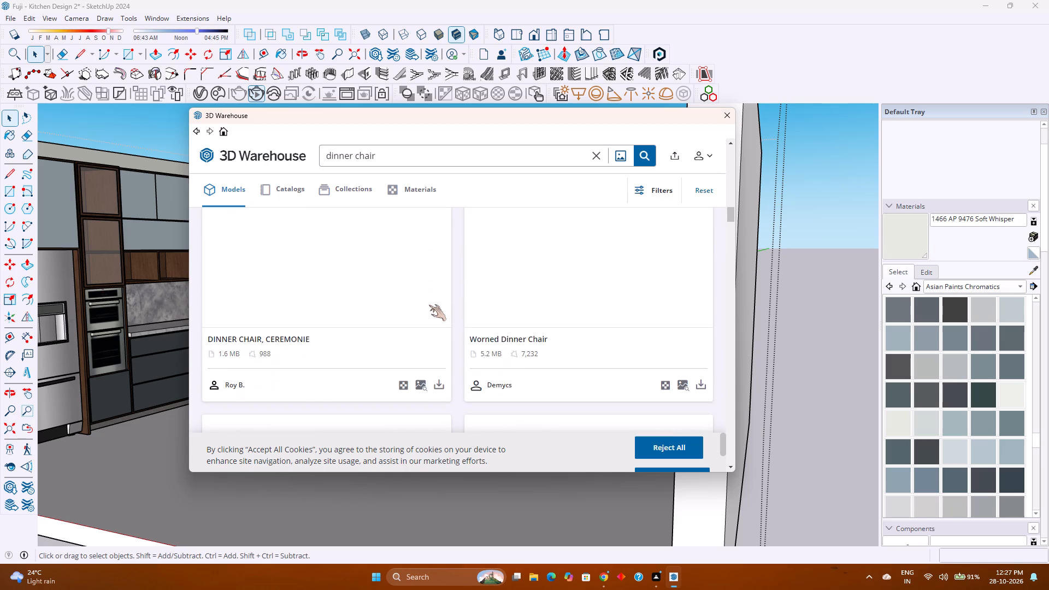
scroll(429, 305, down, 2)
scroll(428, 305, up, 2)
scroll(428, 305, down, 1)
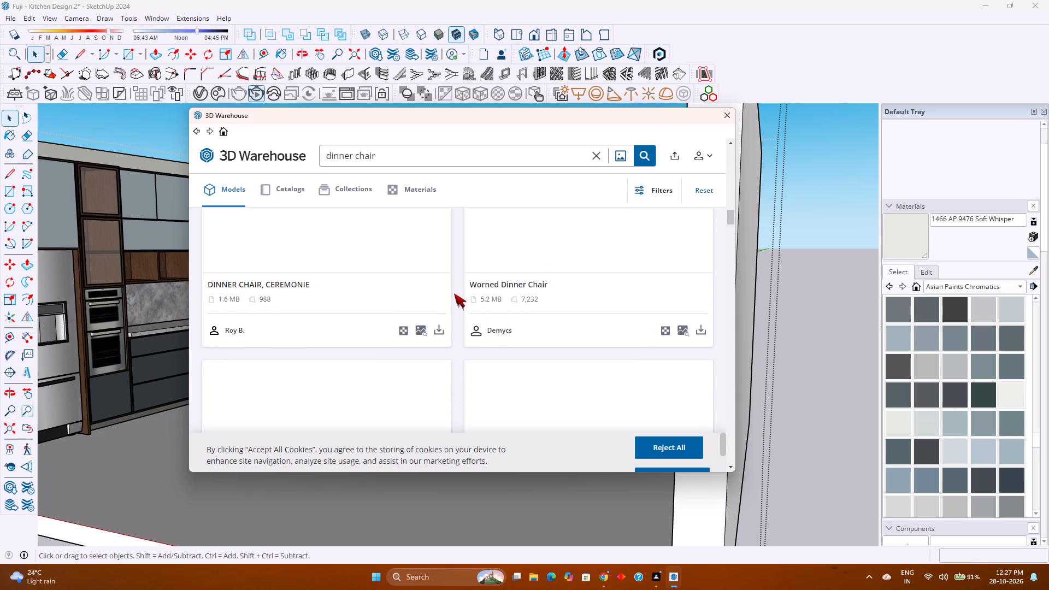
scroll(458, 293, down, 4)
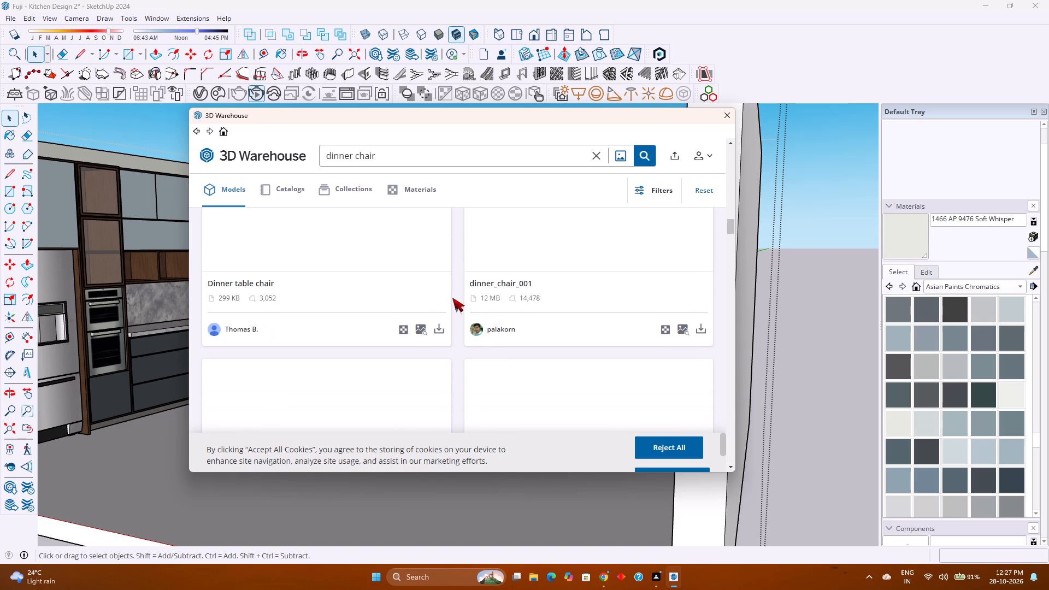
scroll(452, 297, down, 2)
scroll(452, 297, up, 1)
scroll(452, 296, down, 1)
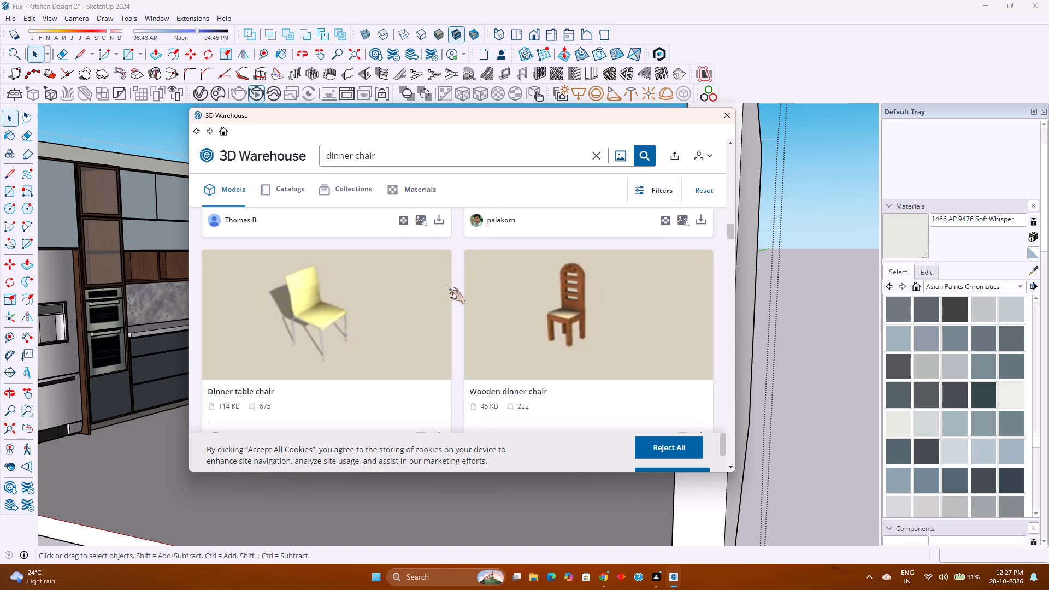
Clear the "dinner chair" text from the 3D Warehouse search.
click(600, 159)
click(575, 157)
Examine further dinner chair and dinner table set models in the search results.
scroll(571, 348, down, 4)
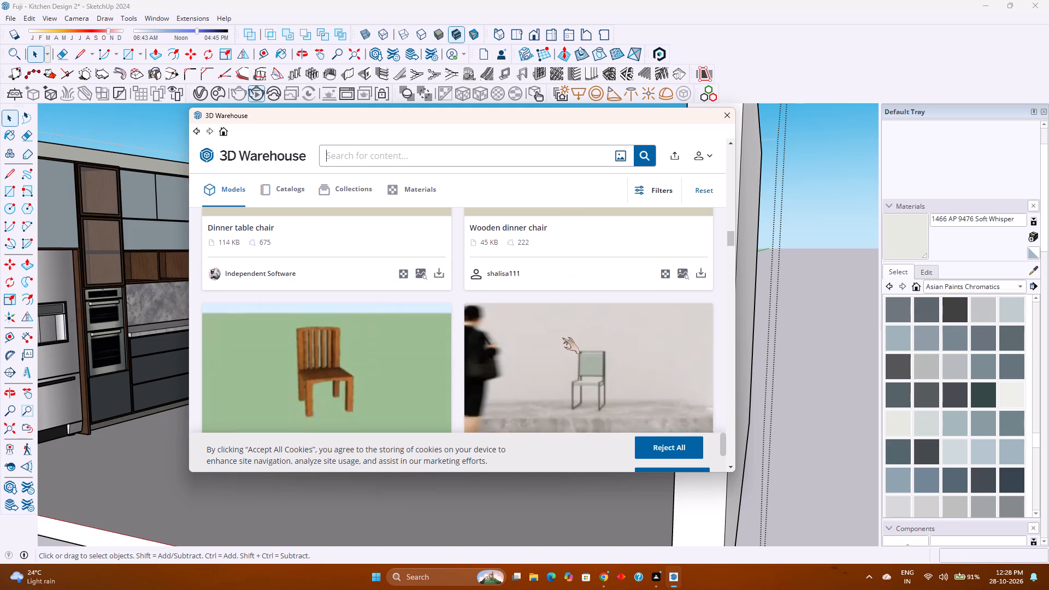
scroll(562, 338, down, 9)
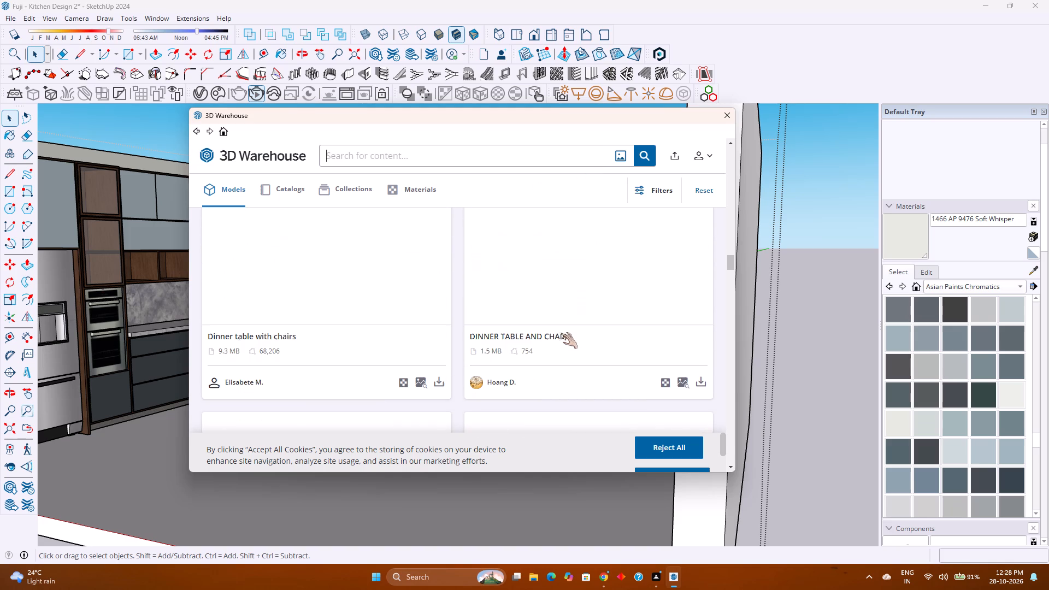
scroll(560, 332, down, 3)
scroll(484, 315, down, 3)
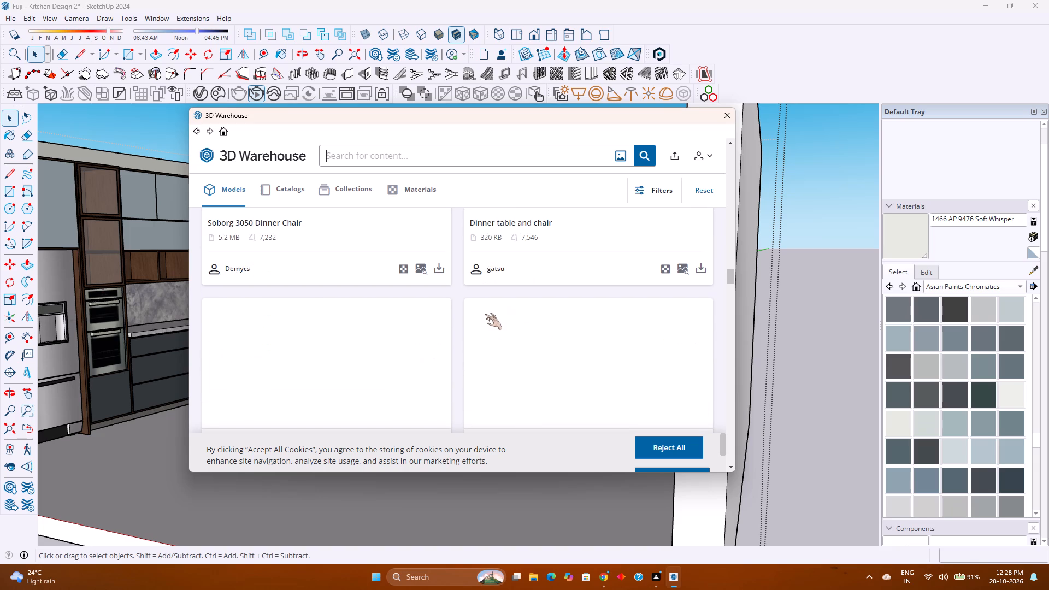
scroll(485, 314, down, 3)
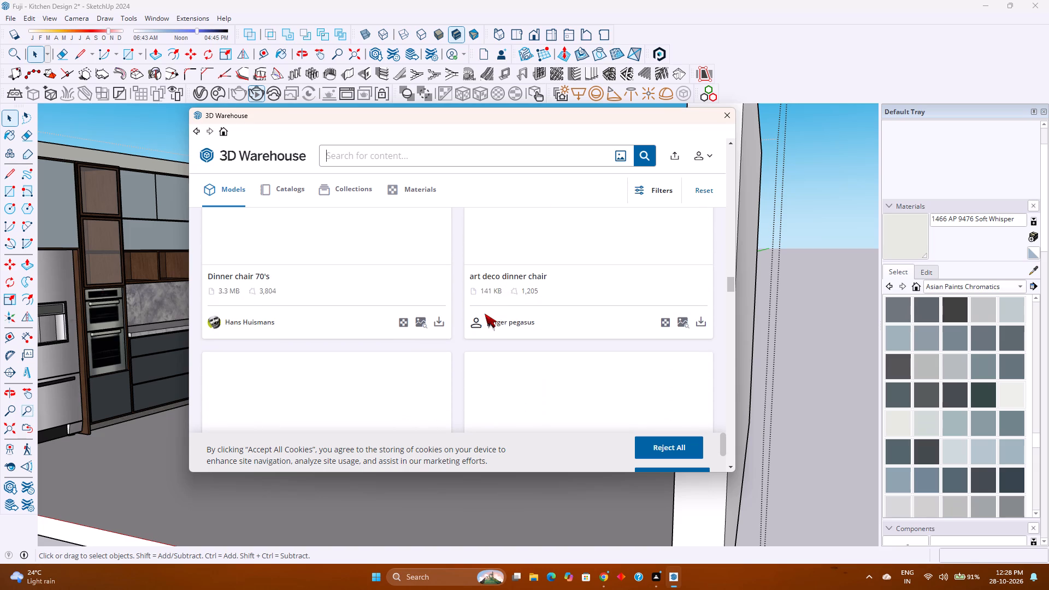
scroll(485, 314, down, 11)
scroll(485, 312, up, 16)
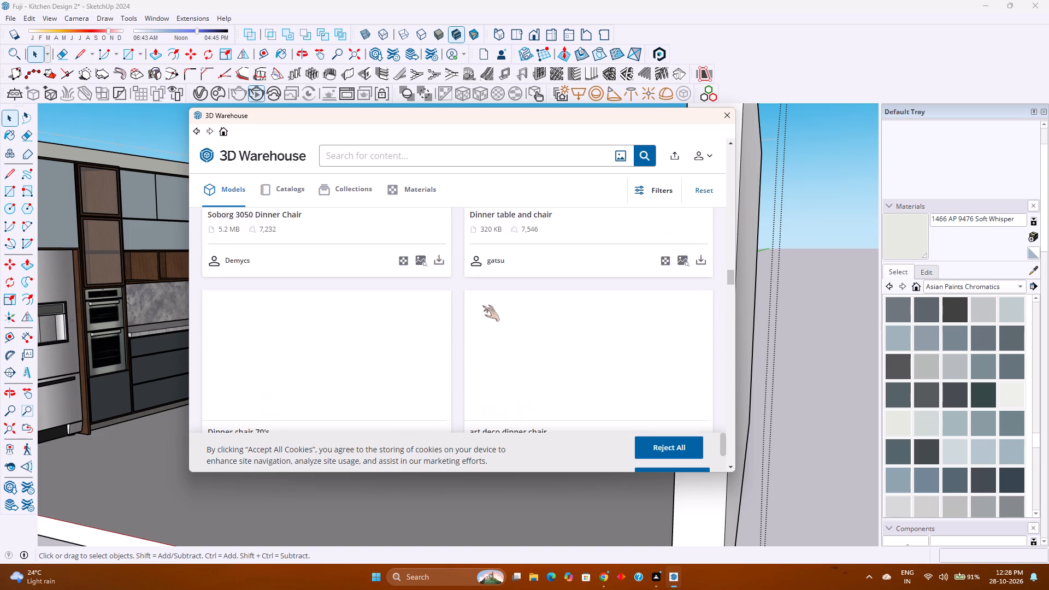
scroll(482, 305, up, 7)
scroll(482, 305, down, 4)
scroll(482, 305, up, 7)
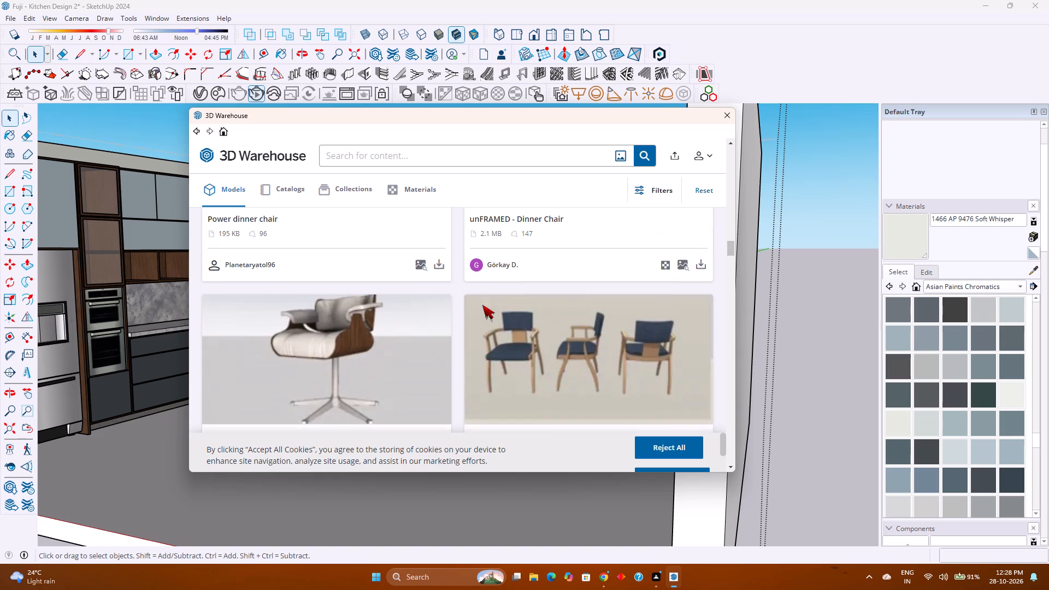
scroll(482, 327, up, 4)
scroll(482, 327, down, 8)
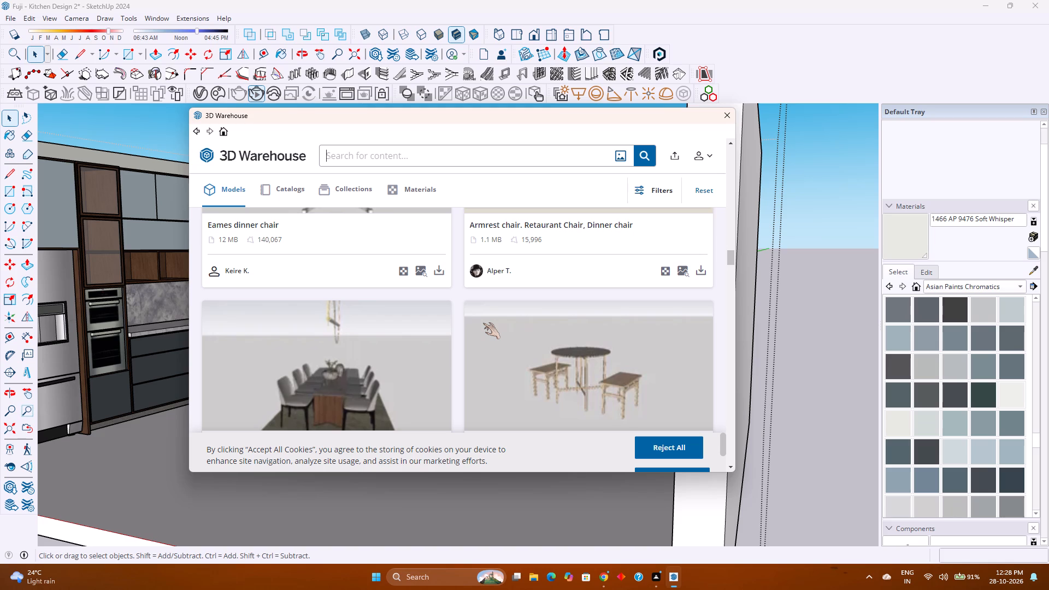
scroll(479, 318, down, 7)
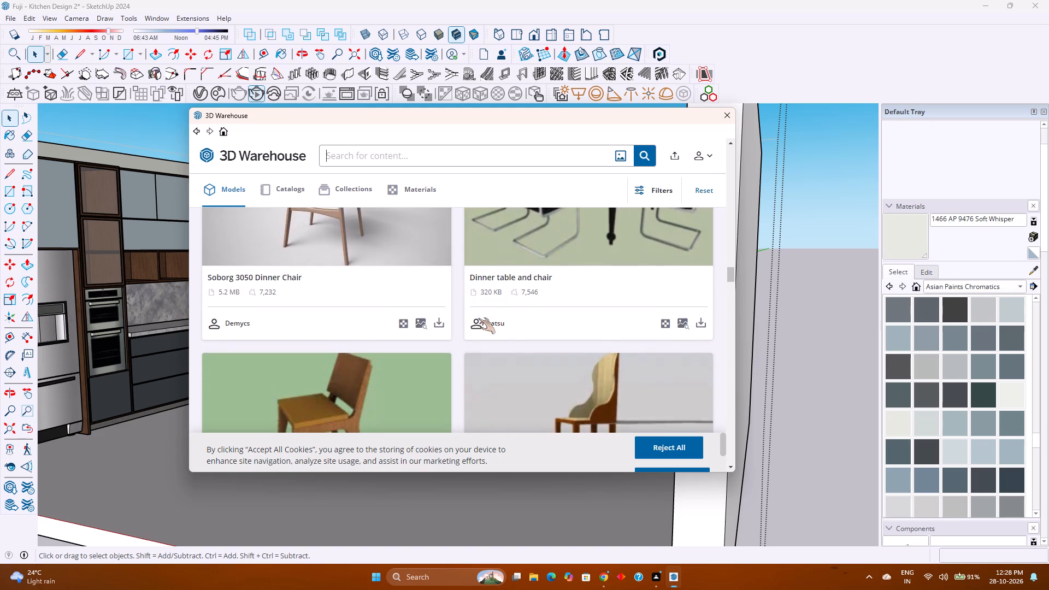
scroll(478, 318, down, 11)
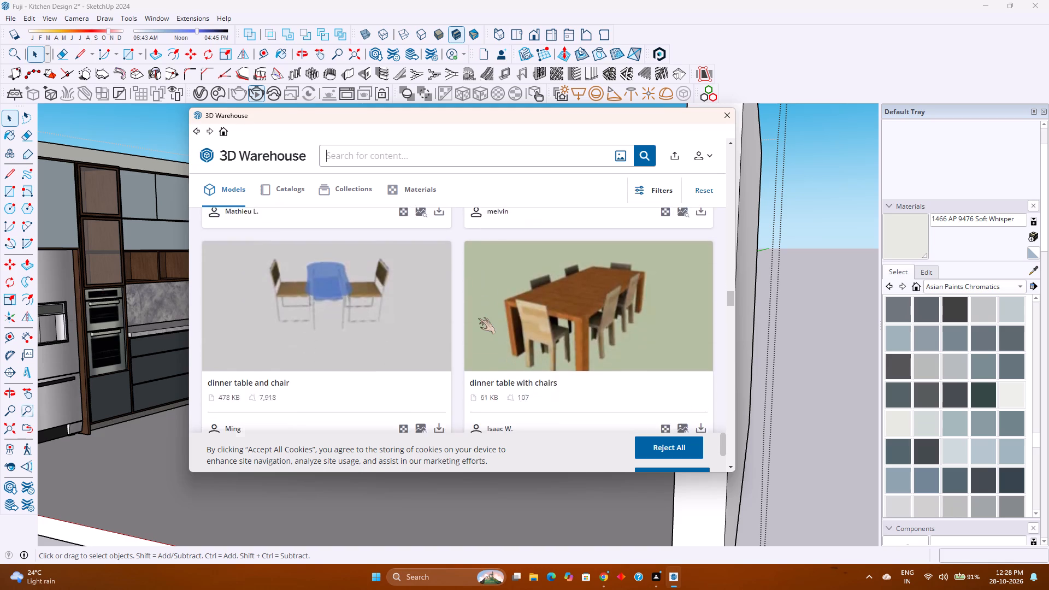
scroll(478, 318, down, 10)
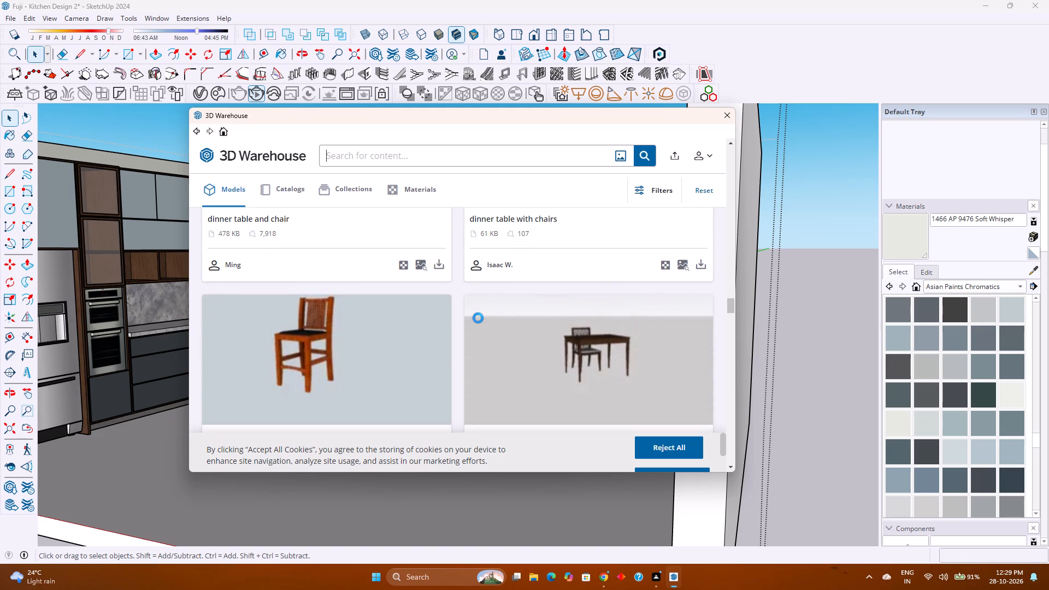
scroll(478, 318, down, 3)
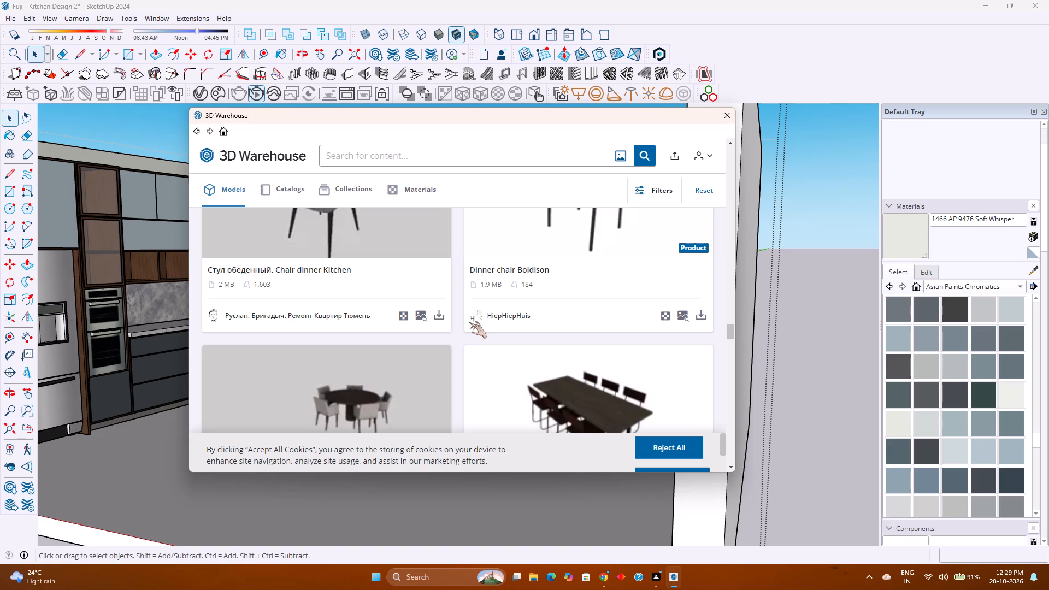
scroll(467, 315, down, 8)
scroll(467, 315, up, 3)
scroll(467, 315, down, 3)
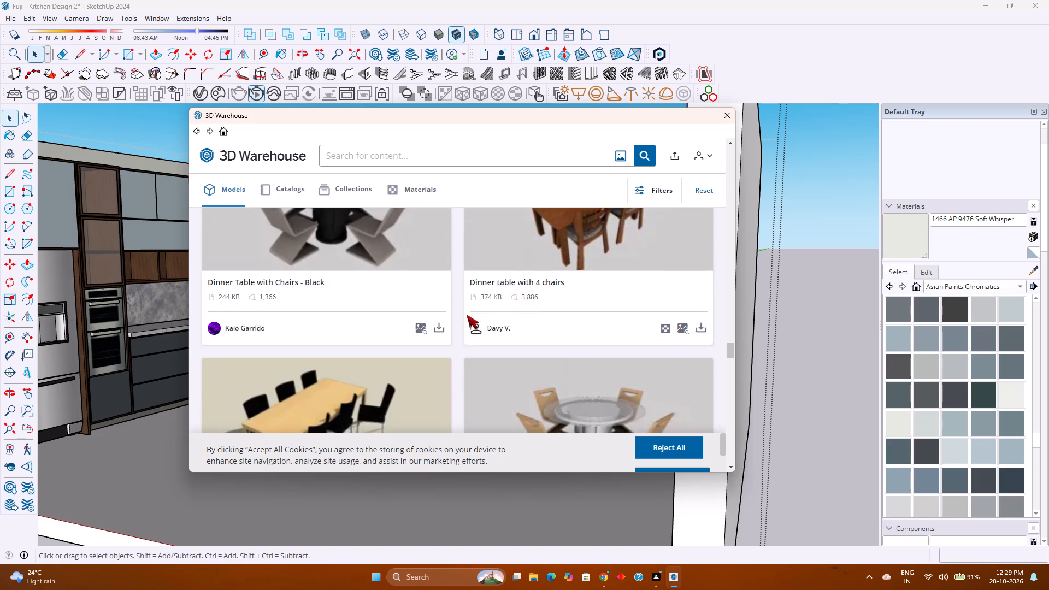
scroll(467, 315, down, 9)
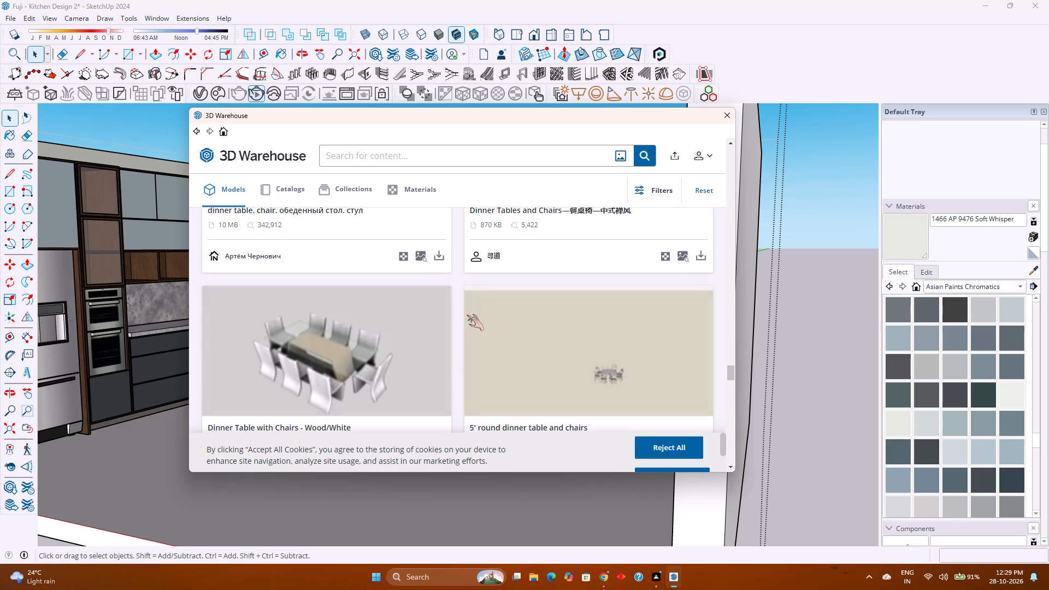
scroll(467, 315, down, 4)
scroll(466, 315, up, 4)
scroll(466, 315, down, 3)
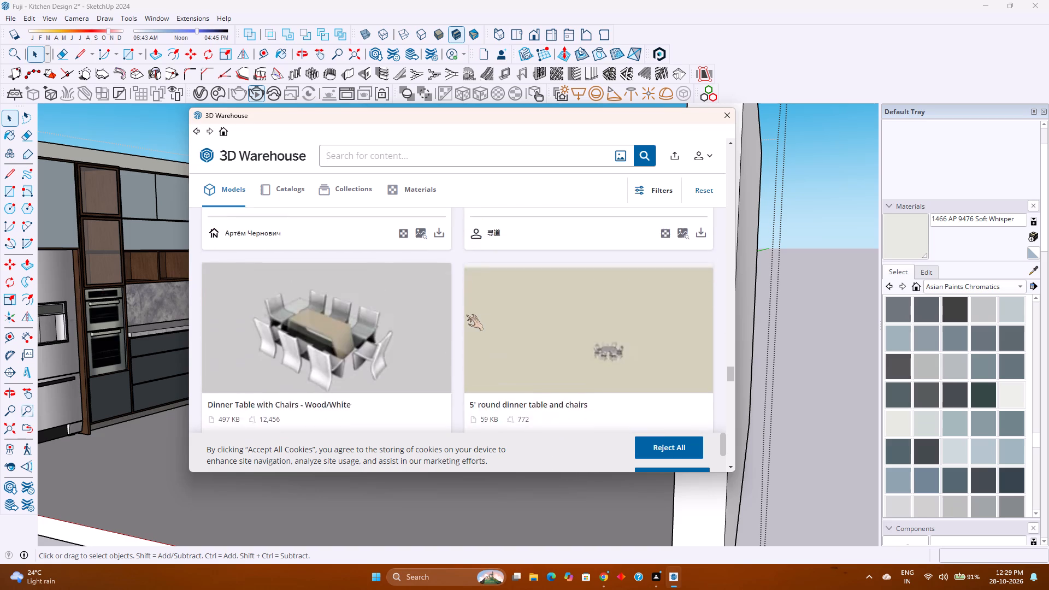
scroll(466, 315, down, 2)
Search 3D Warehouse for "vanity chair".
click(580, 160)
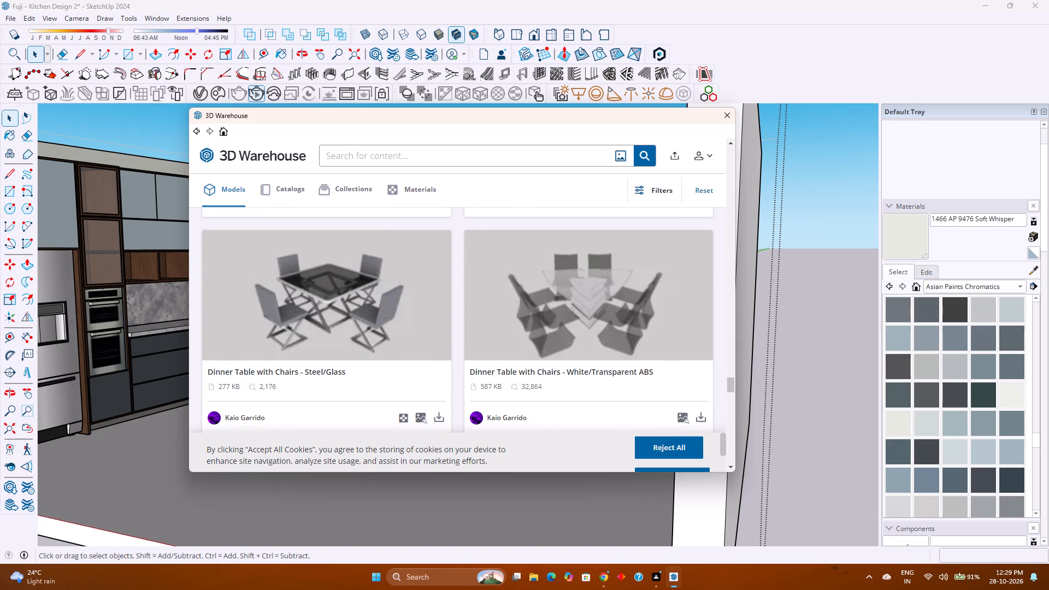
text(vanity chair)
key(Return)
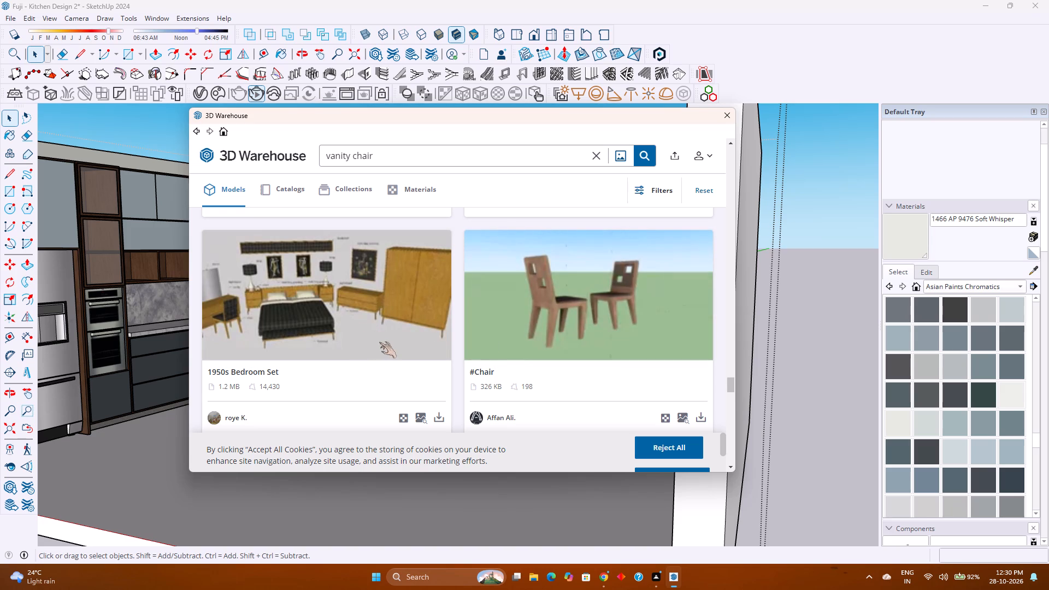
Browse the vanity chair model results from the beginning of the list for a chair suited to the kitchen.
scroll(379, 346, down, 5)
scroll(376, 346, up, 10)
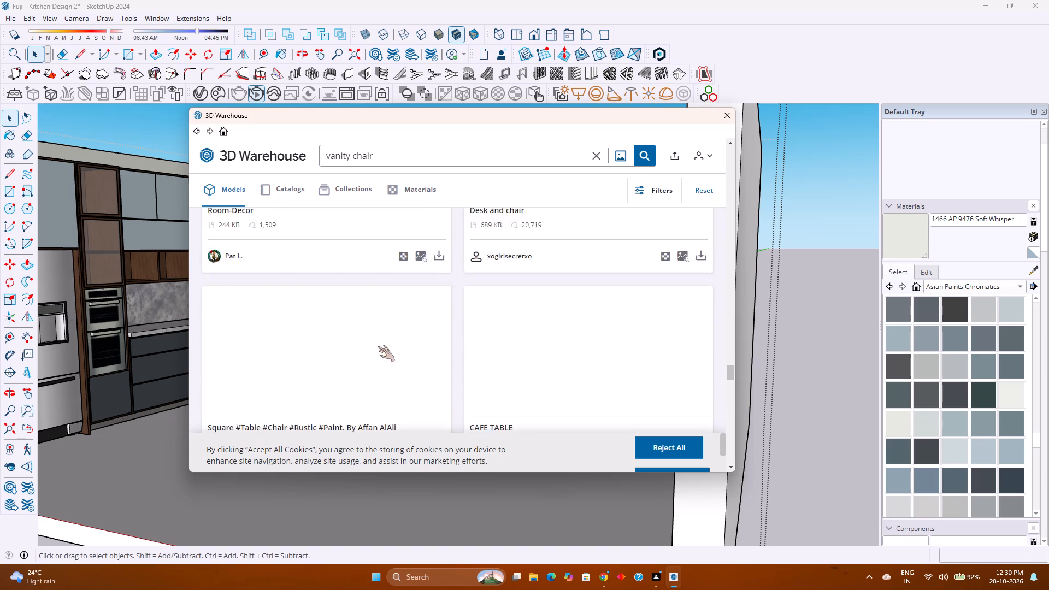
scroll(378, 346, up, 15)
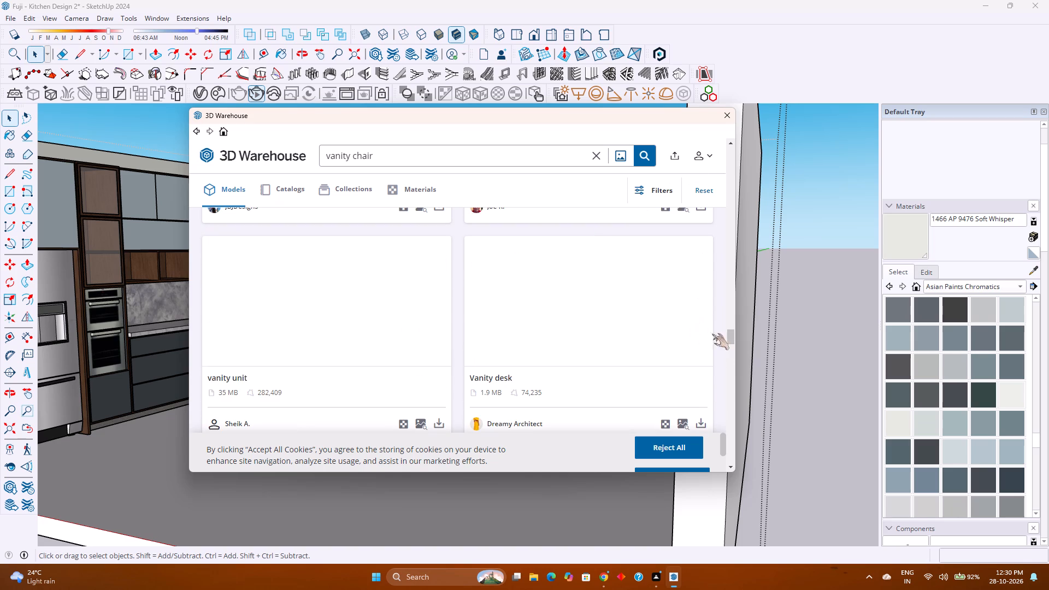
drag(729, 335, 734, 146)
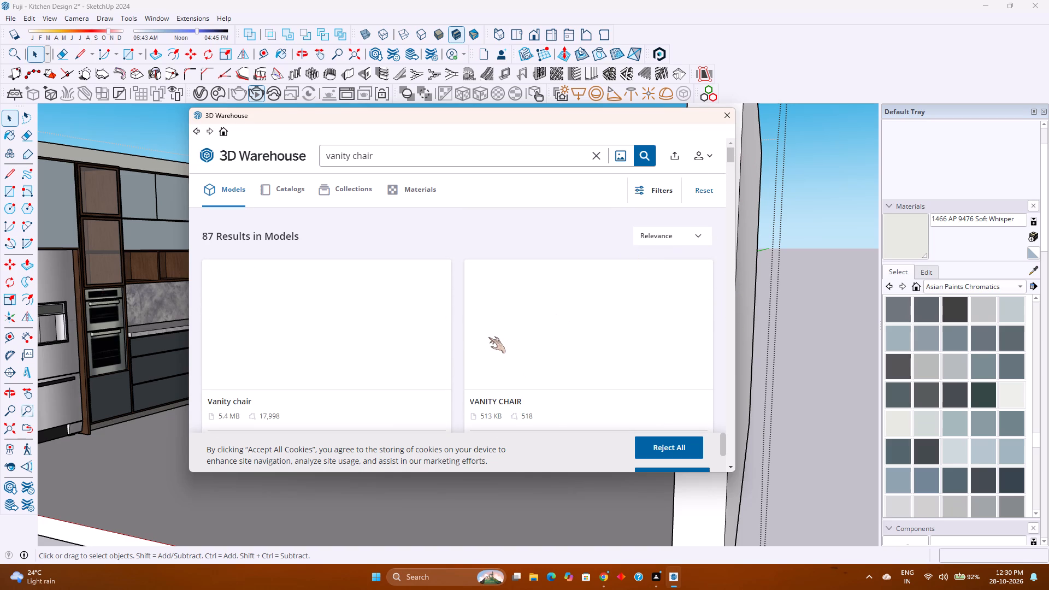
scroll(490, 338, down, 3)
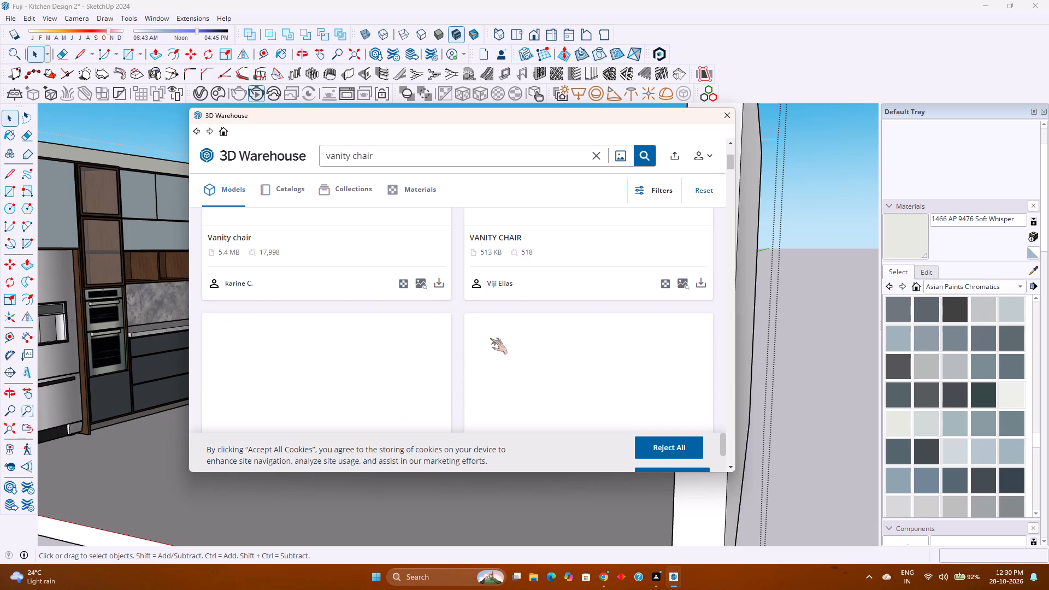
scroll(498, 338, up, 3)
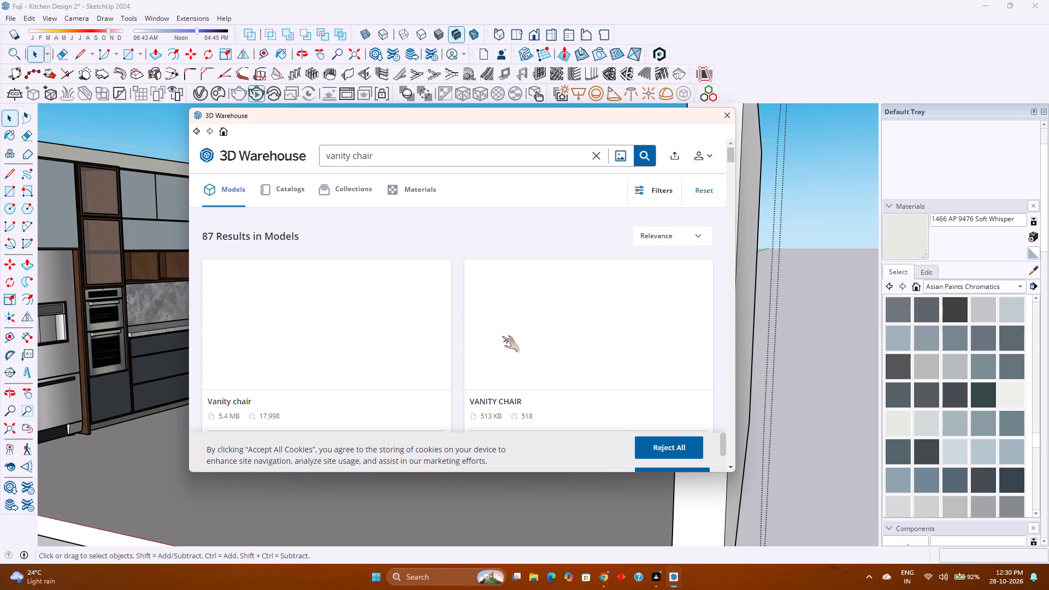
scroll(502, 335, down, 3)
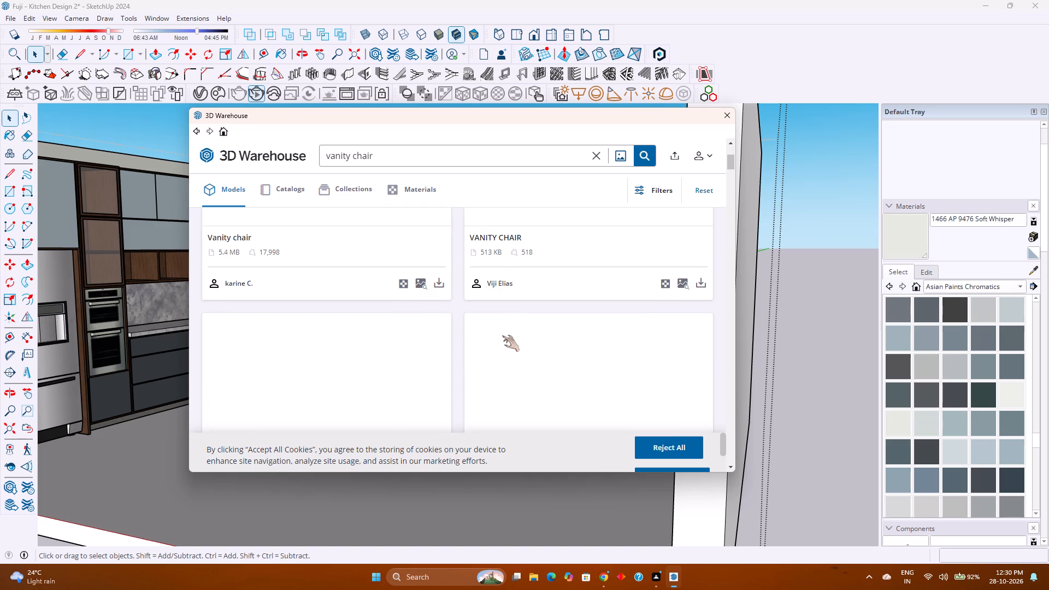
scroll(502, 335, down, 2)
scroll(502, 335, up, 3)
scroll(502, 335, down, 1)
scroll(502, 335, up, 1)
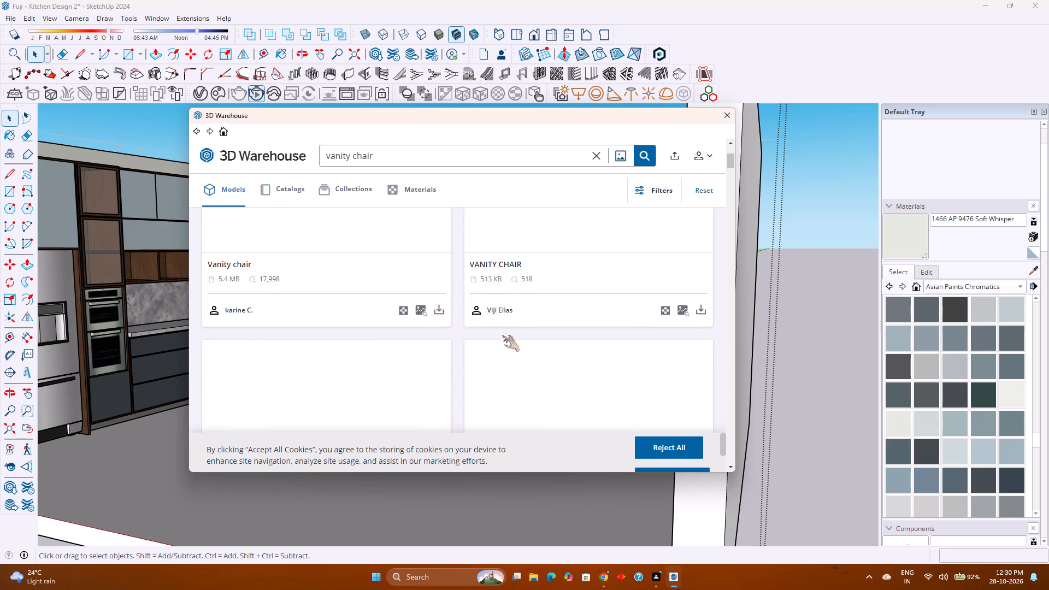
scroll(502, 335, up, 1)
scroll(502, 335, down, 2)
scroll(502, 335, up, 2)
scroll(502, 335, down, 3)
scroll(502, 335, up, 10)
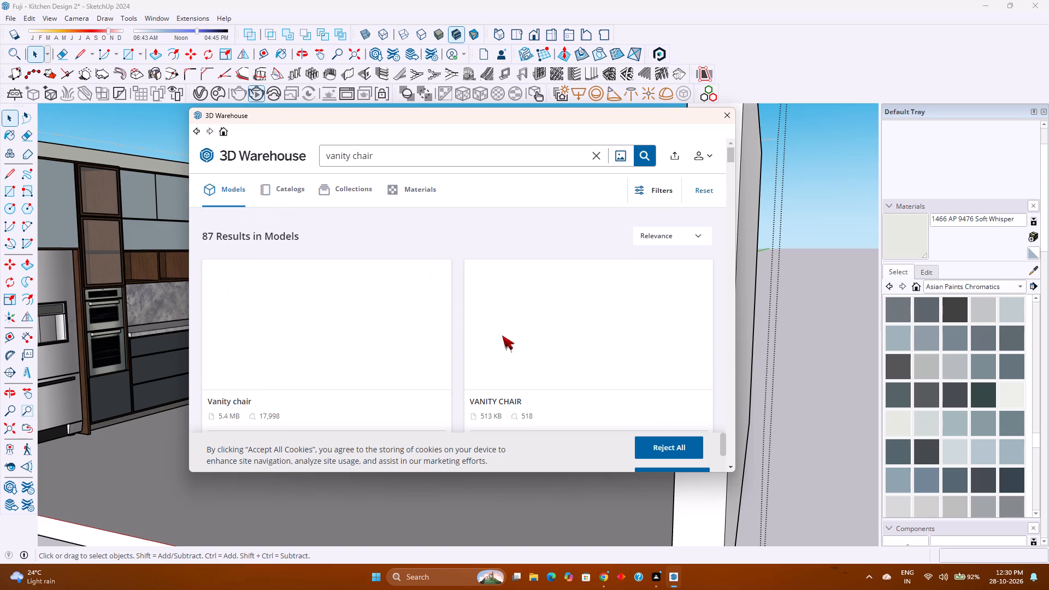
scroll(502, 335, down, 7)
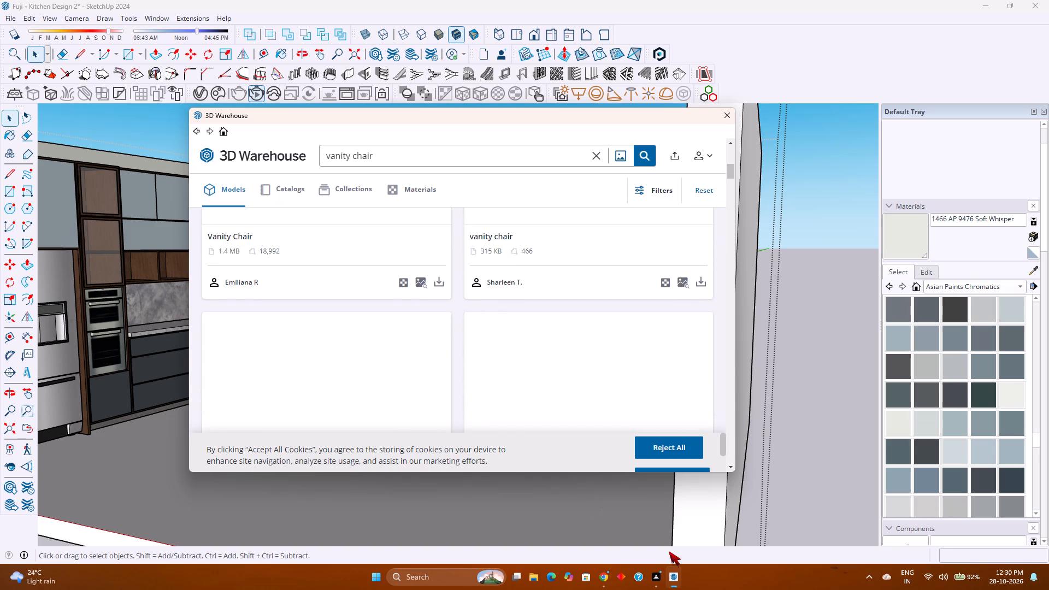
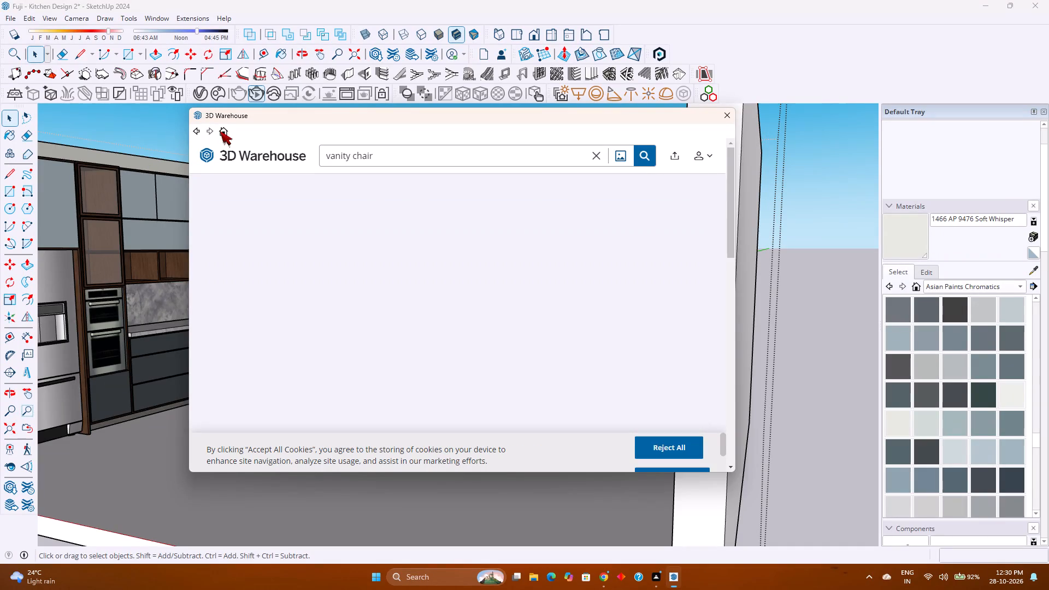
Go back to the vanity chair results and examine the upholstered, makeup and Art Deco vanity chair models.
click(199, 131)
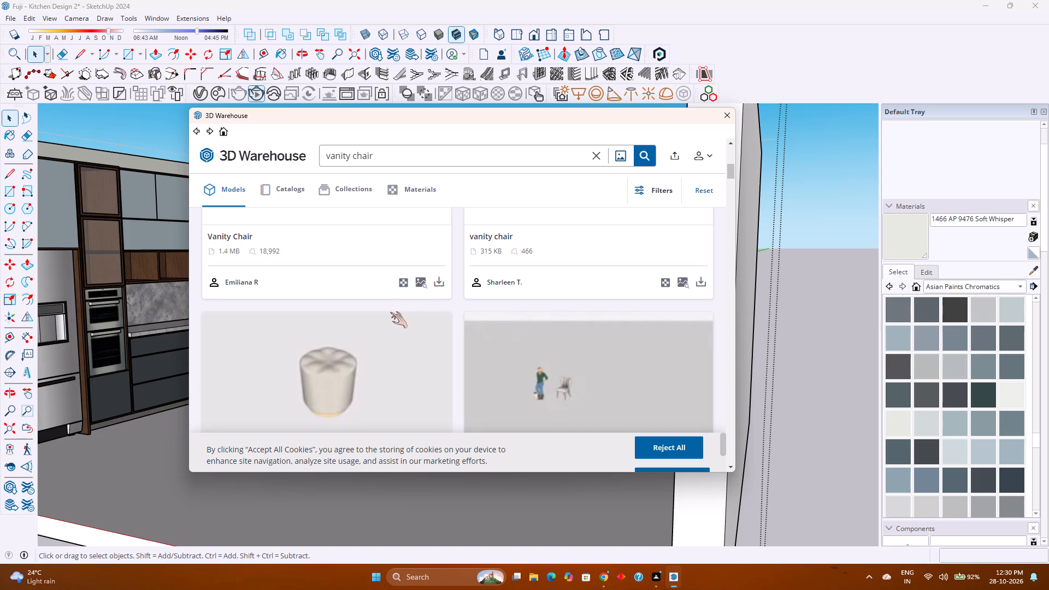
scroll(376, 355, down, 2)
scroll(376, 355, up, 5)
scroll(376, 355, down, 1)
scroll(376, 353, up, 6)
scroll(378, 352, down, 4)
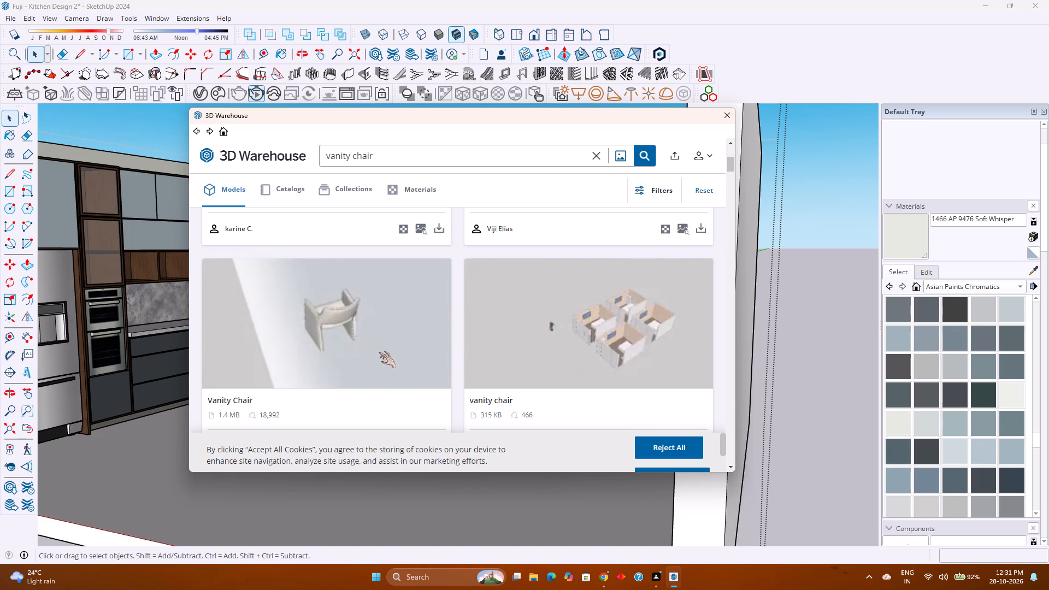
scroll(379, 351, down, 14)
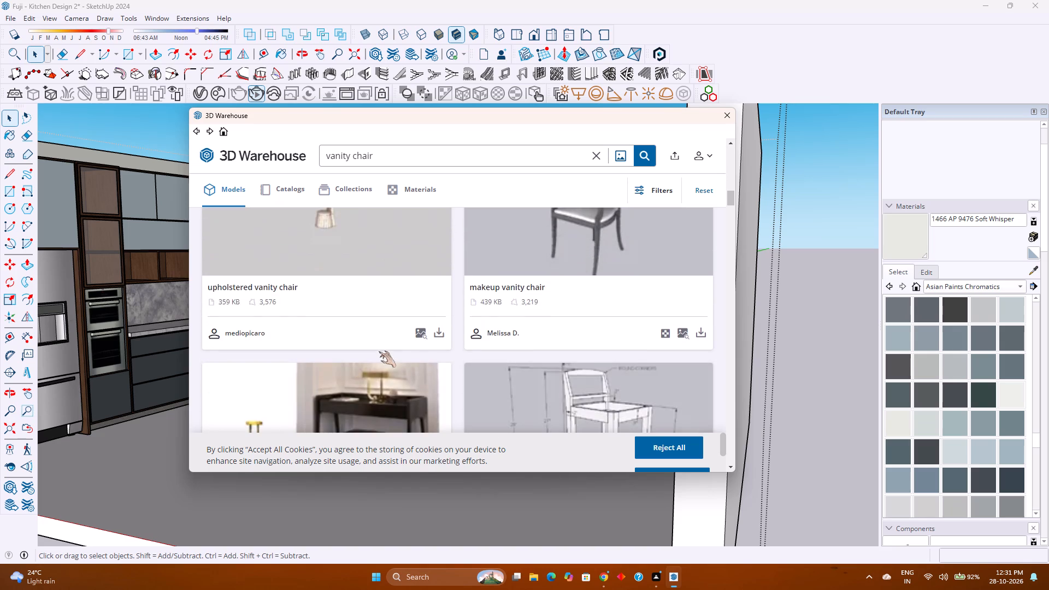
scroll(379, 351, down, 6)
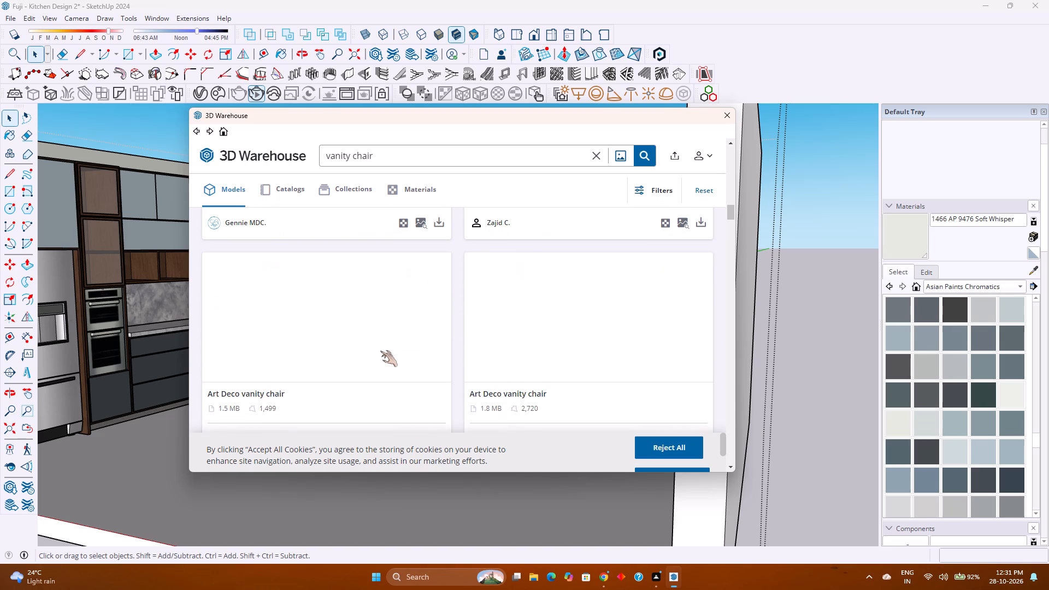
scroll(380, 351, down, 3)
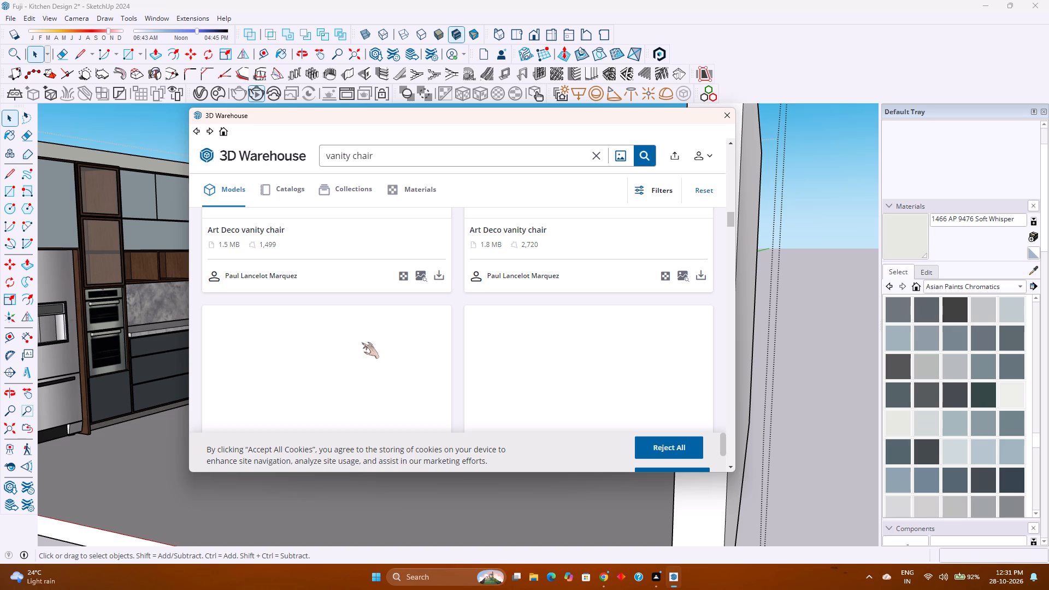
scroll(359, 341, down, 4)
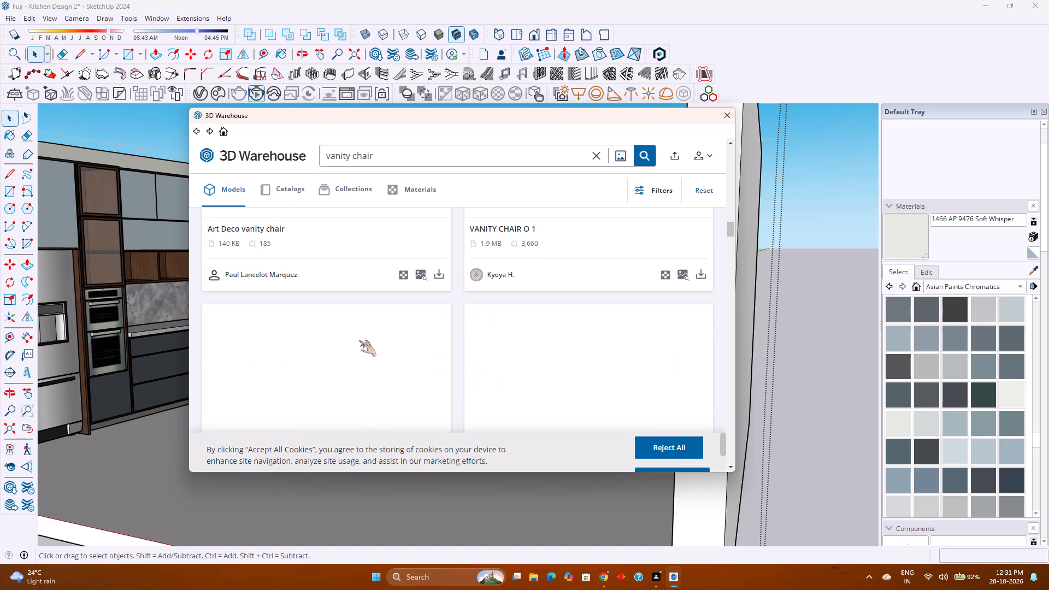
scroll(365, 339, down, 1)
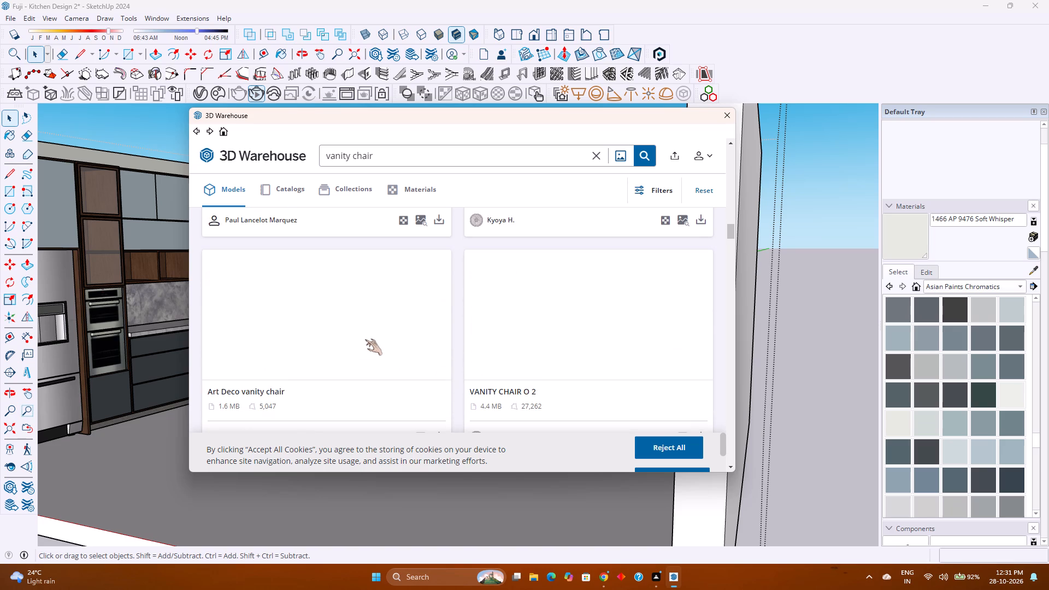
scroll(365, 339, down, 2)
scroll(365, 339, up, 1)
scroll(365, 339, down, 1)
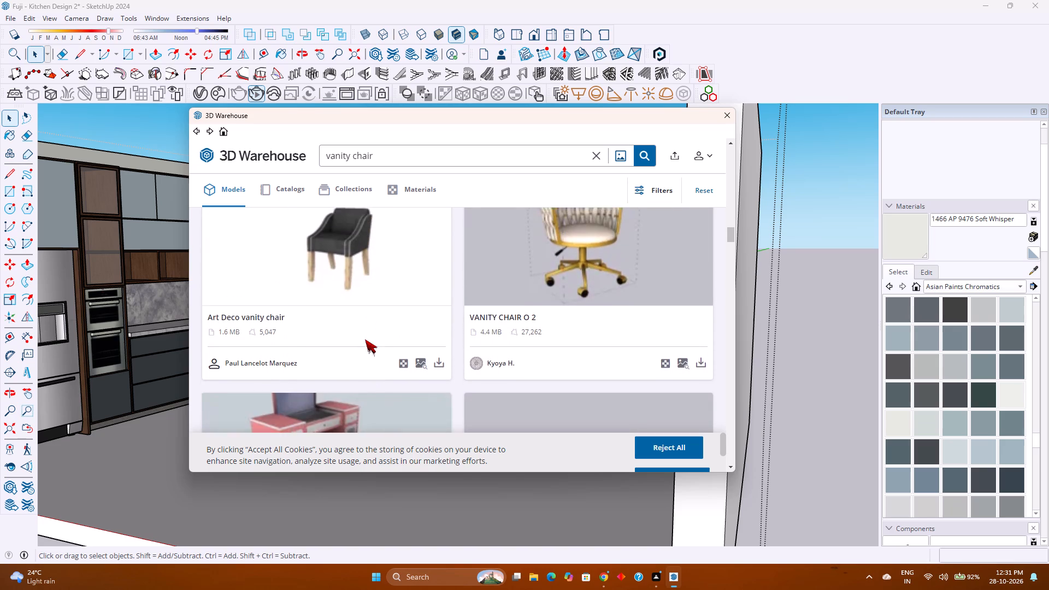
scroll(365, 339, down, 8)
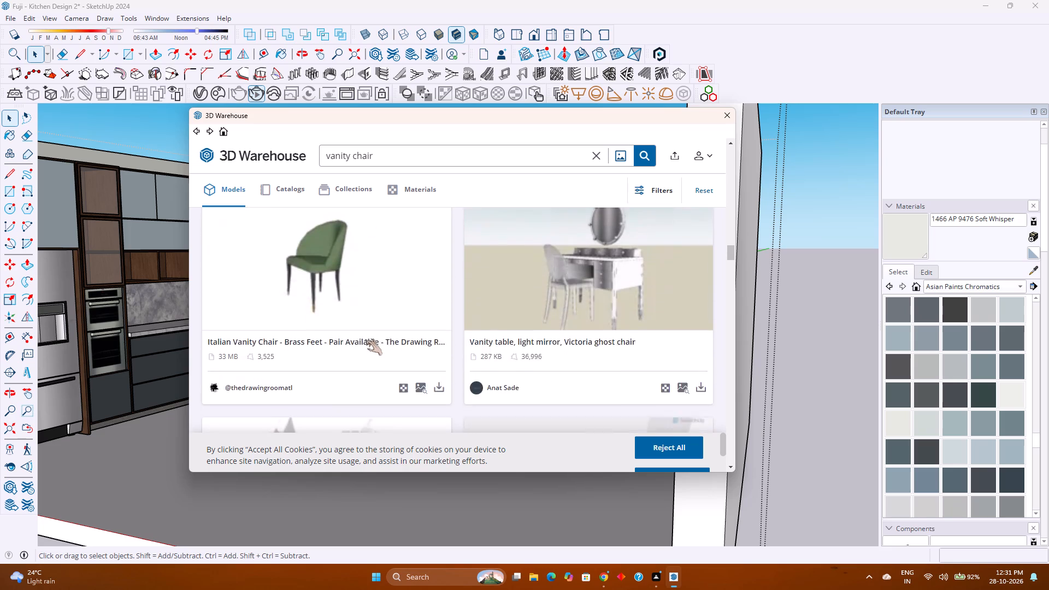
Examine the vanity sets, desk chairs, accent stools and ottomans further along the vanity chair results.
scroll(365, 339, down, 9)
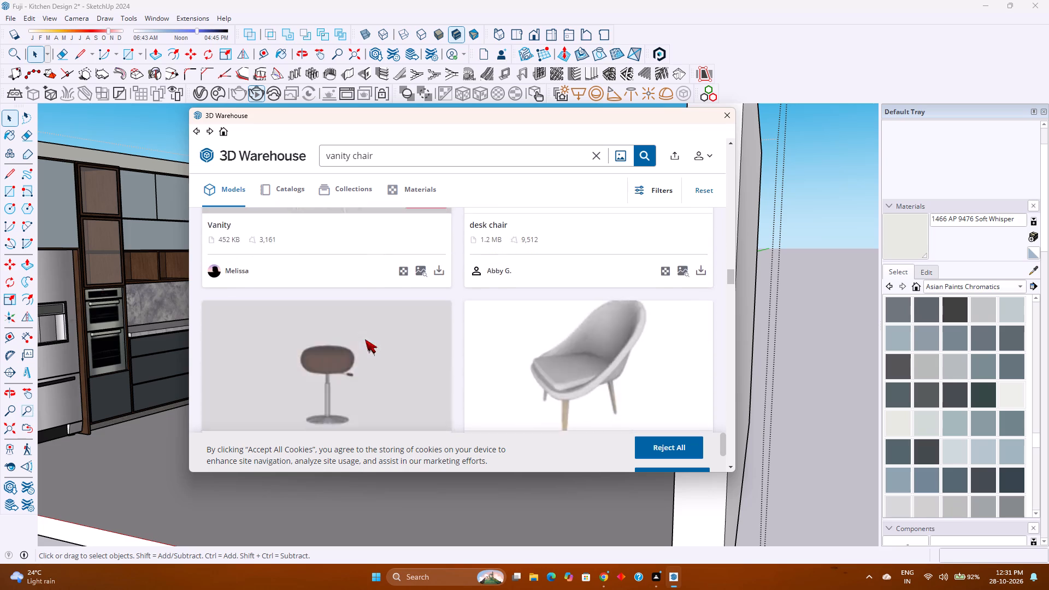
scroll(365, 339, down, 4)
scroll(365, 339, up, 3)
scroll(365, 339, down, 8)
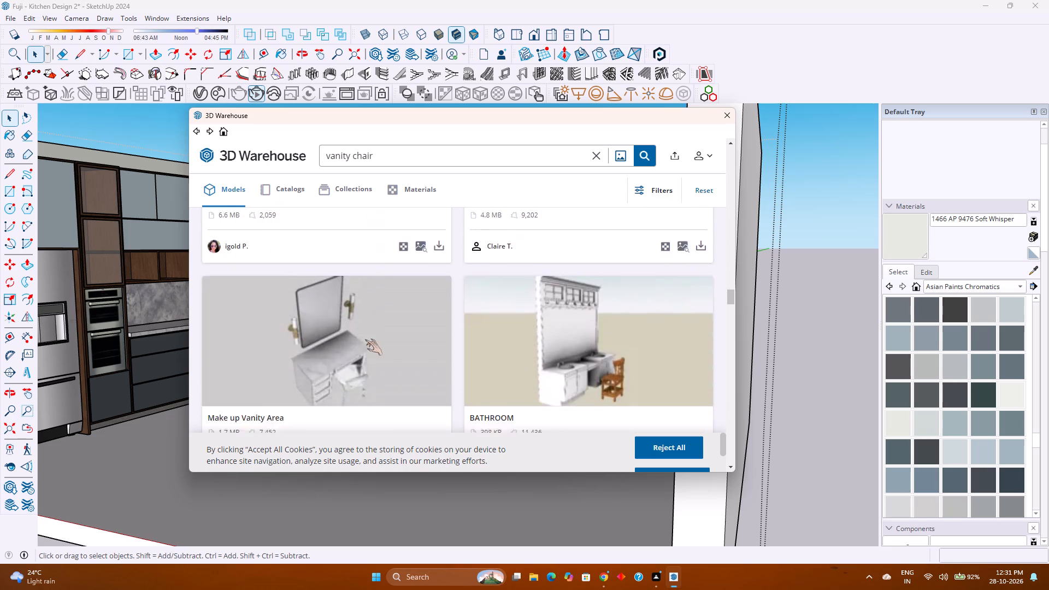
scroll(365, 339, up, 4)
scroll(365, 339, down, 4)
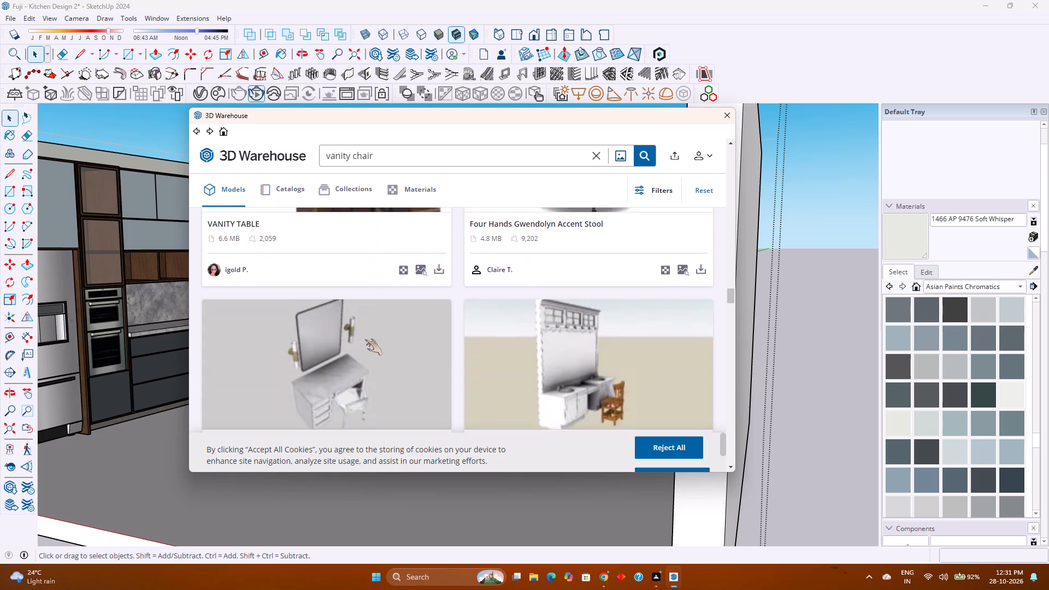
scroll(365, 339, down, 7)
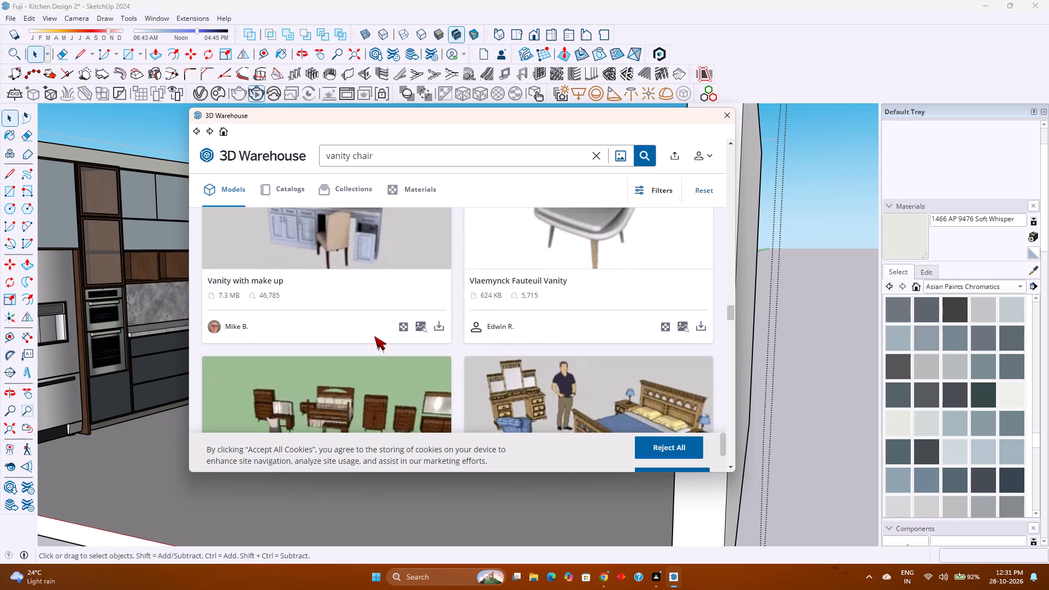
scroll(374, 336, down, 7)
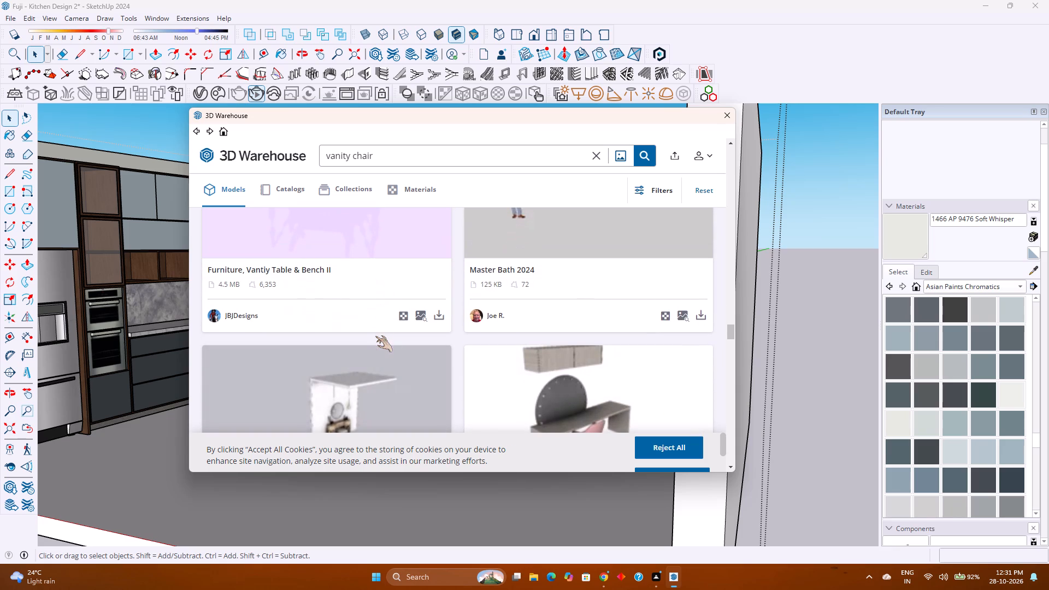
scroll(378, 334, down, 6)
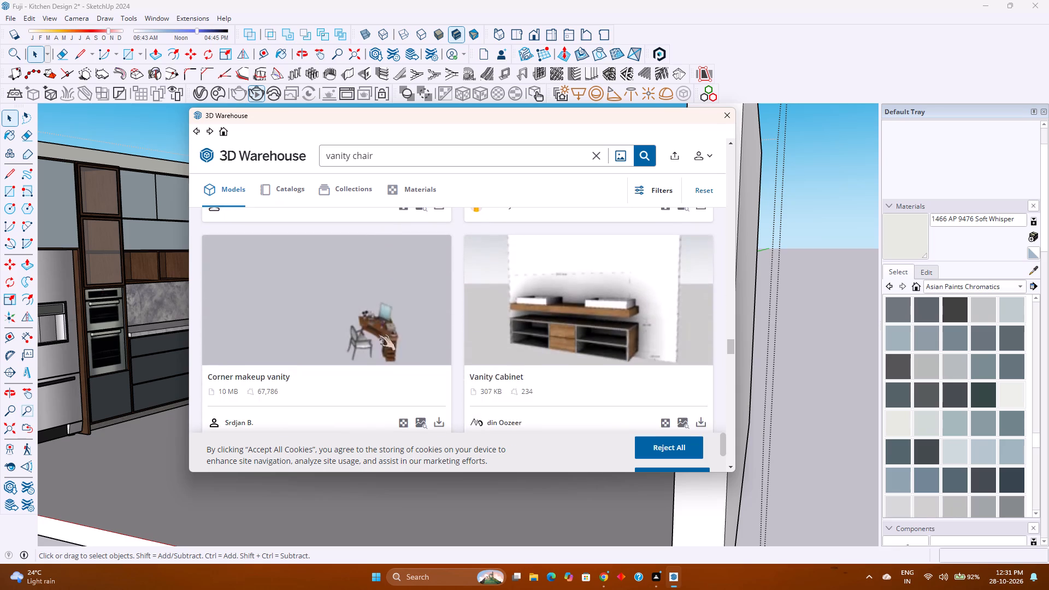
scroll(378, 334, down, 6)
scroll(379, 334, up, 3)
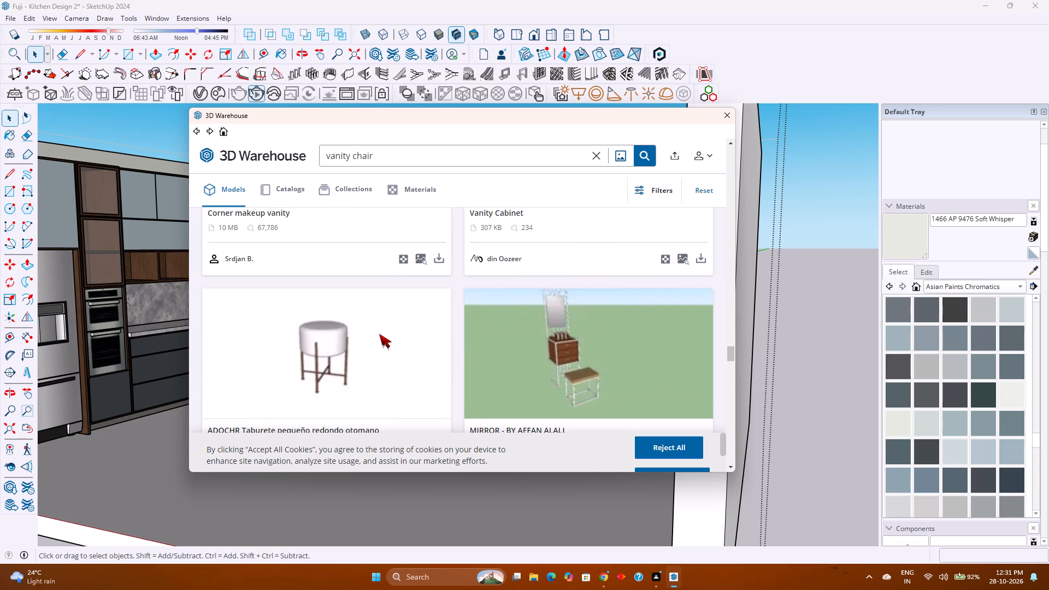
Examine the dining sets, side chairs and Parsons chair through the end of the loaded vanity chair results.
scroll(379, 334, down, 7)
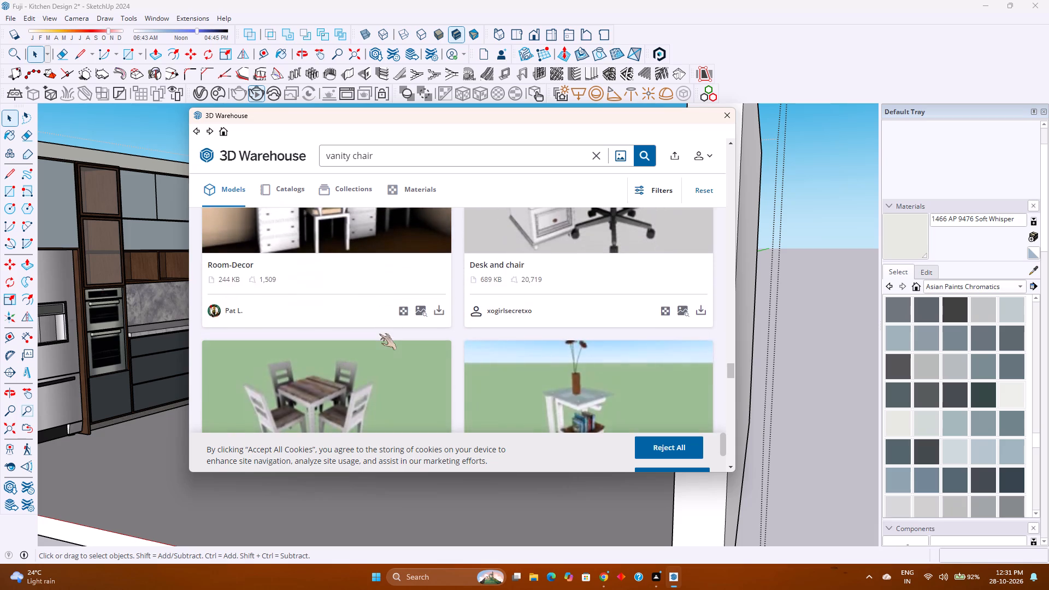
scroll(379, 334, down, 11)
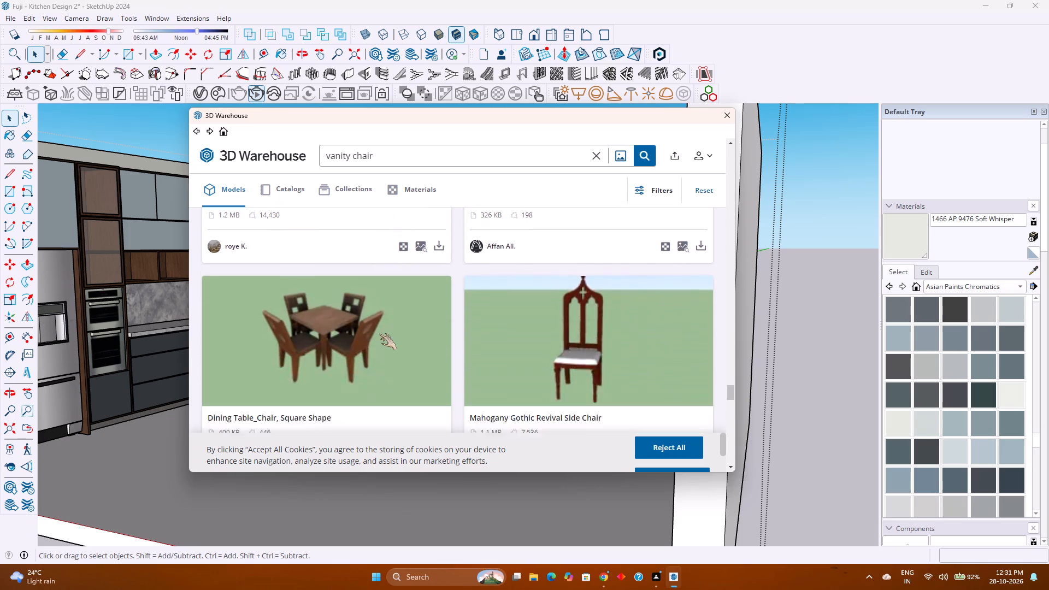
scroll(379, 334, up, 4)
scroll(379, 334, down, 5)
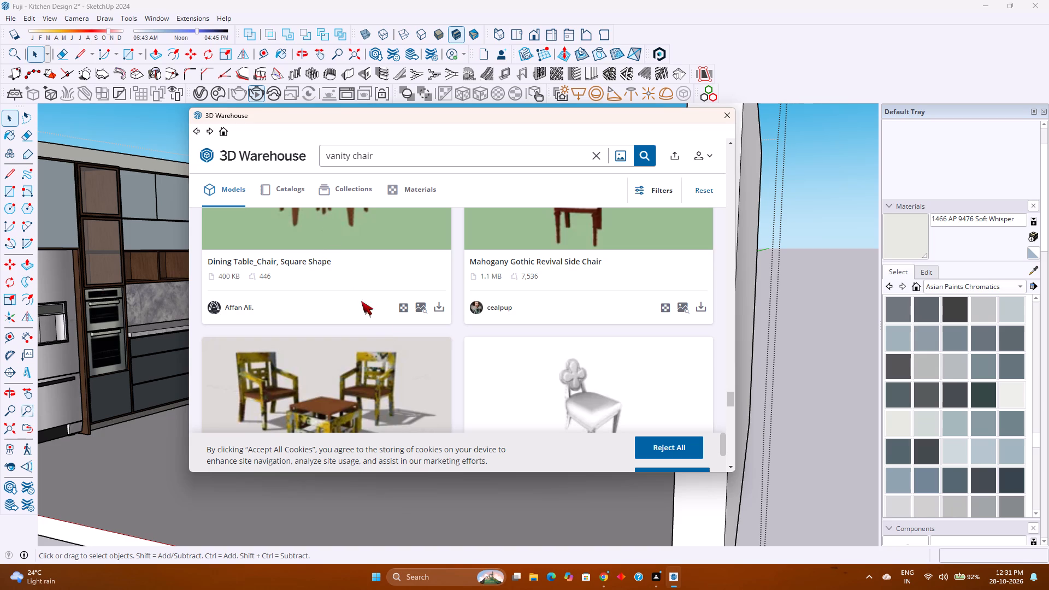
scroll(414, 319, down, 5)
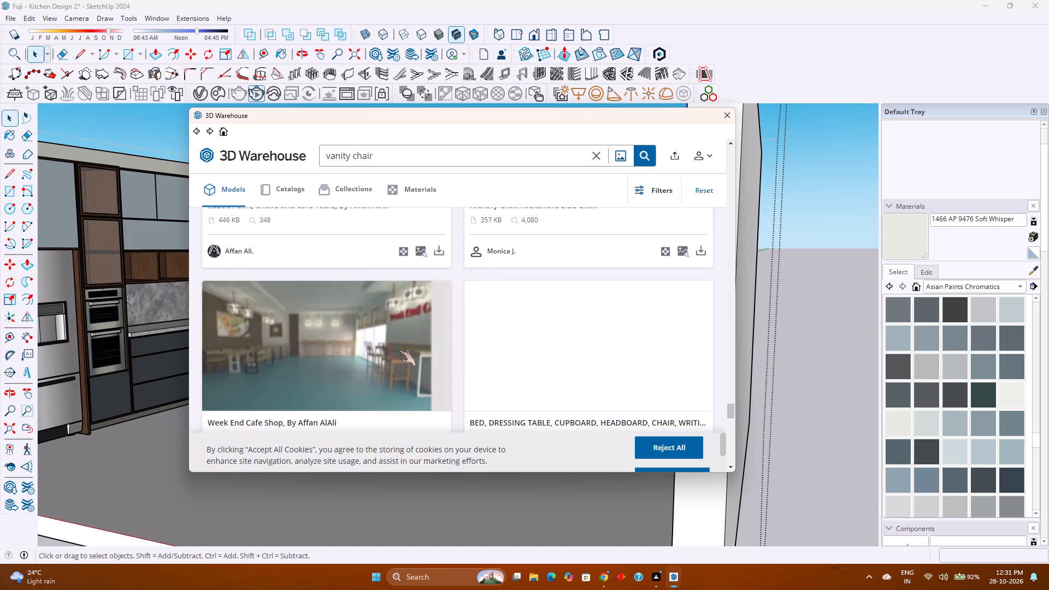
scroll(398, 350, down, 5)
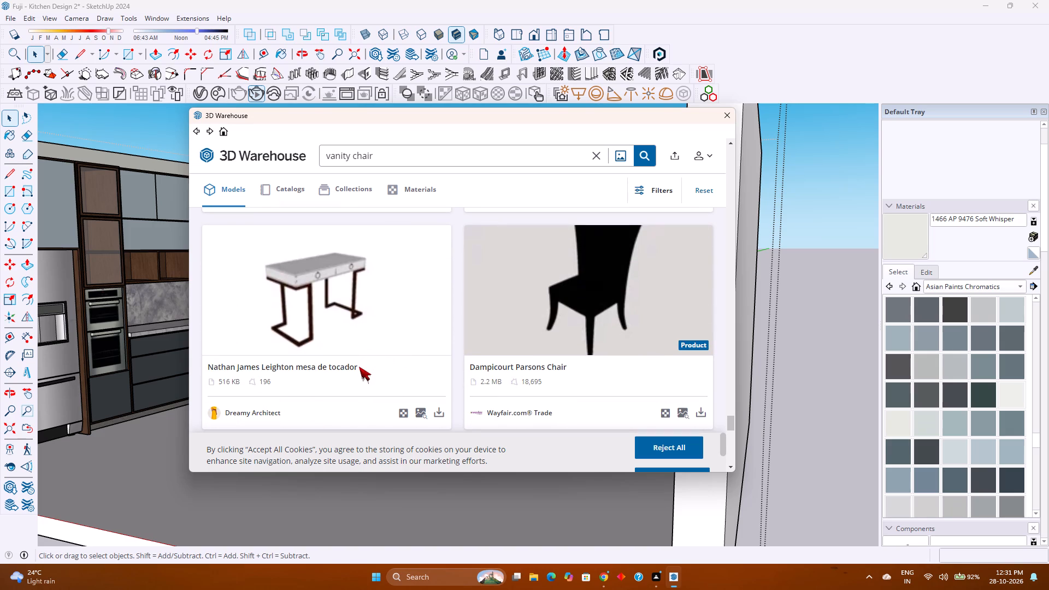
scroll(380, 367, down, 7)
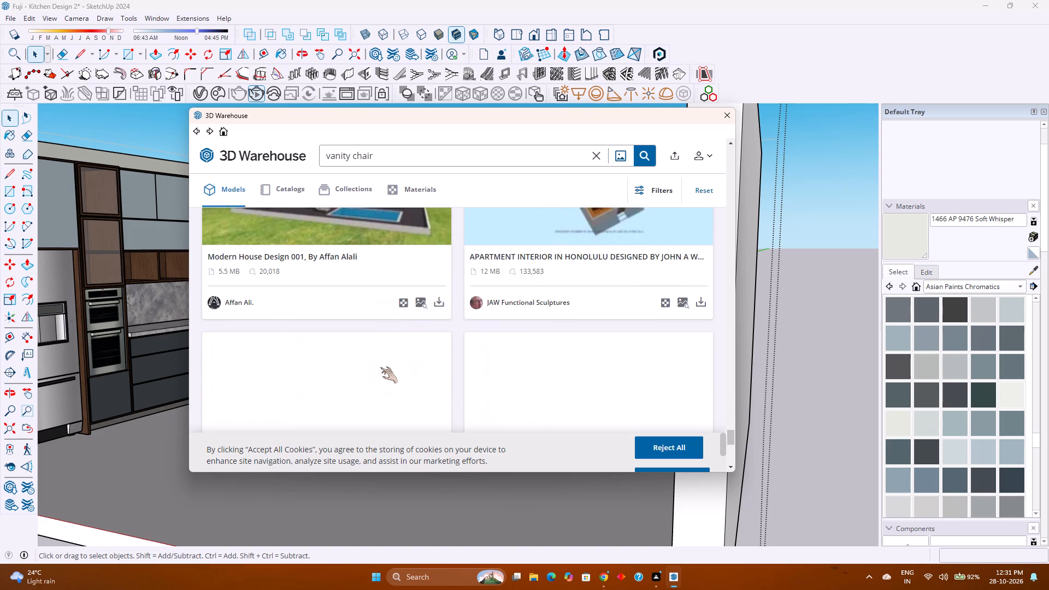
scroll(380, 367, down, 5)
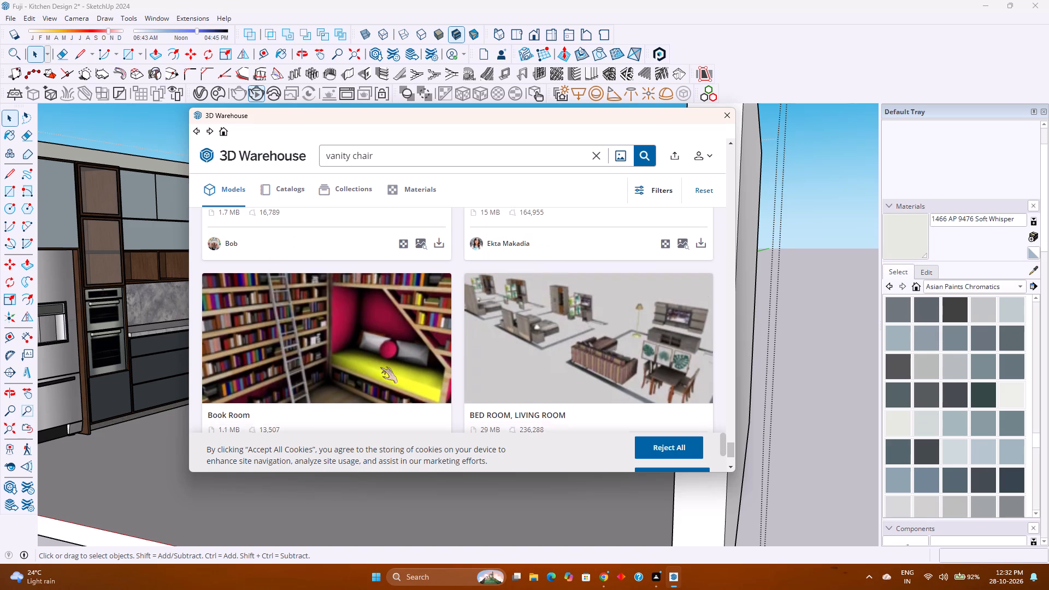
scroll(381, 367, down, 4)
Load more vanity chair results and examine the newly listed models for a suitable chair.
click(444, 409)
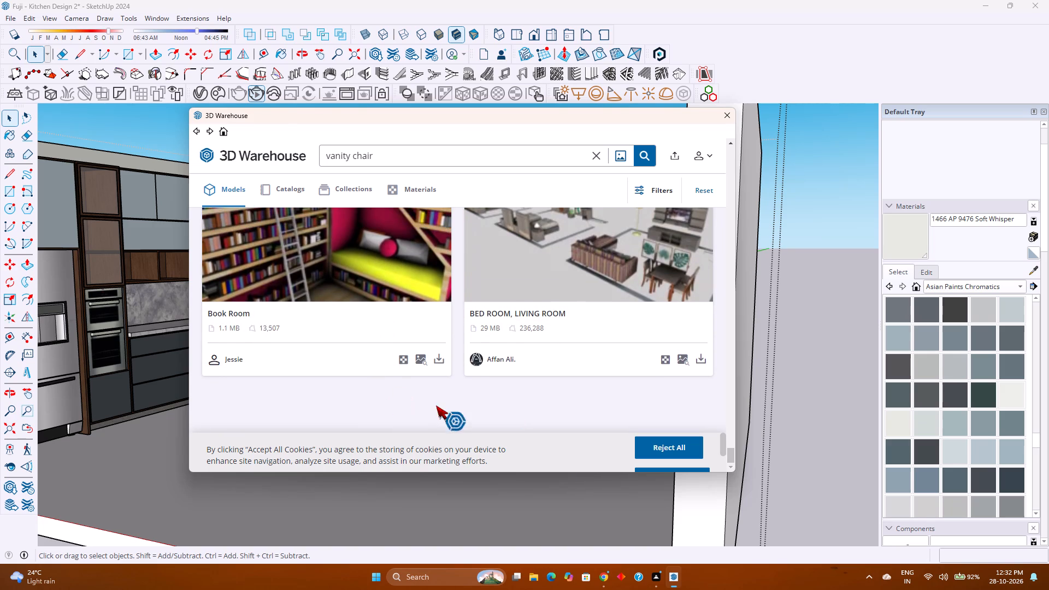
scroll(441, 324, down, 4)
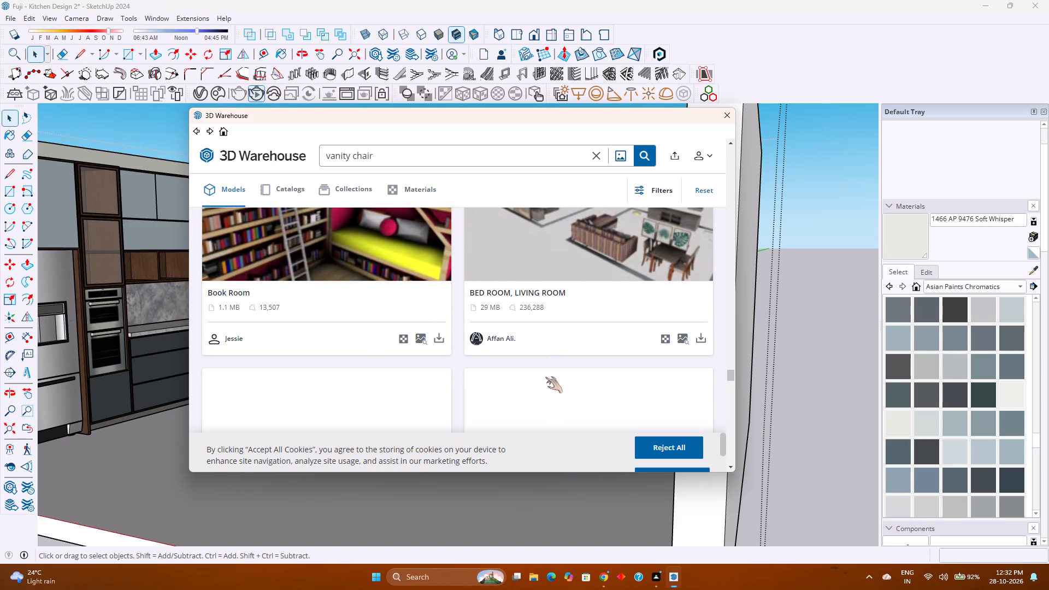
scroll(545, 377, down, 3)
scroll(545, 377, up, 3)
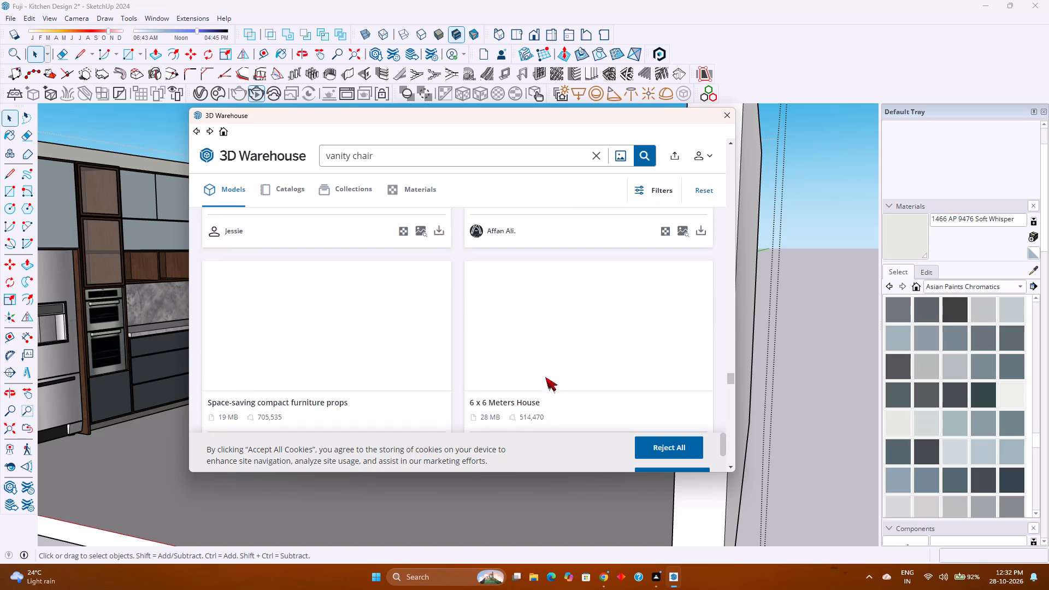
scroll(545, 377, down, 3)
scroll(545, 377, up, 2)
scroll(545, 377, down, 3)
scroll(545, 377, up, 1)
scroll(545, 377, down, 3)
scroll(545, 377, up, 2)
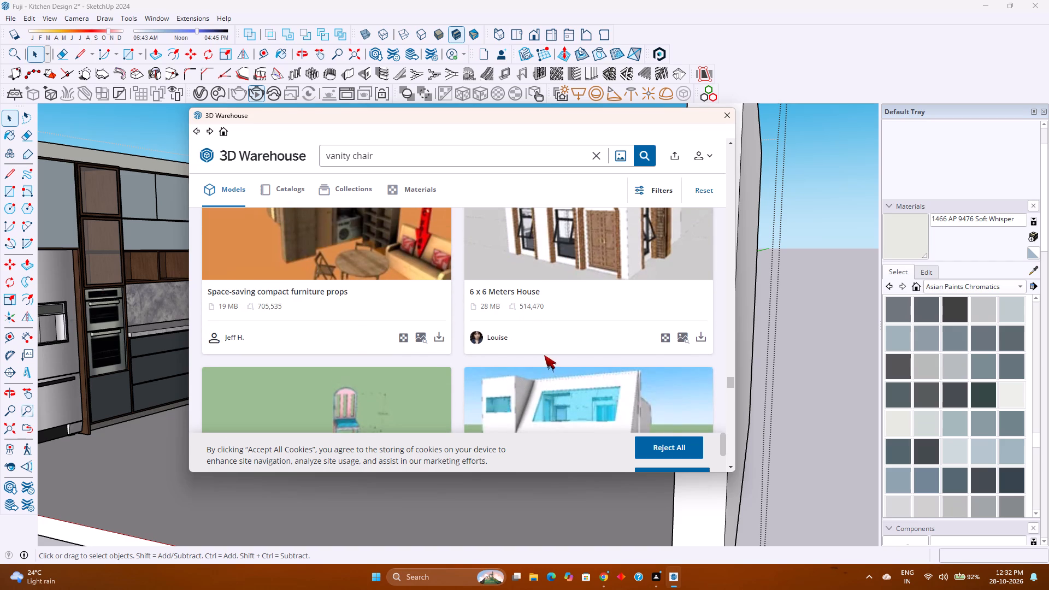
scroll(544, 355, down, 6)
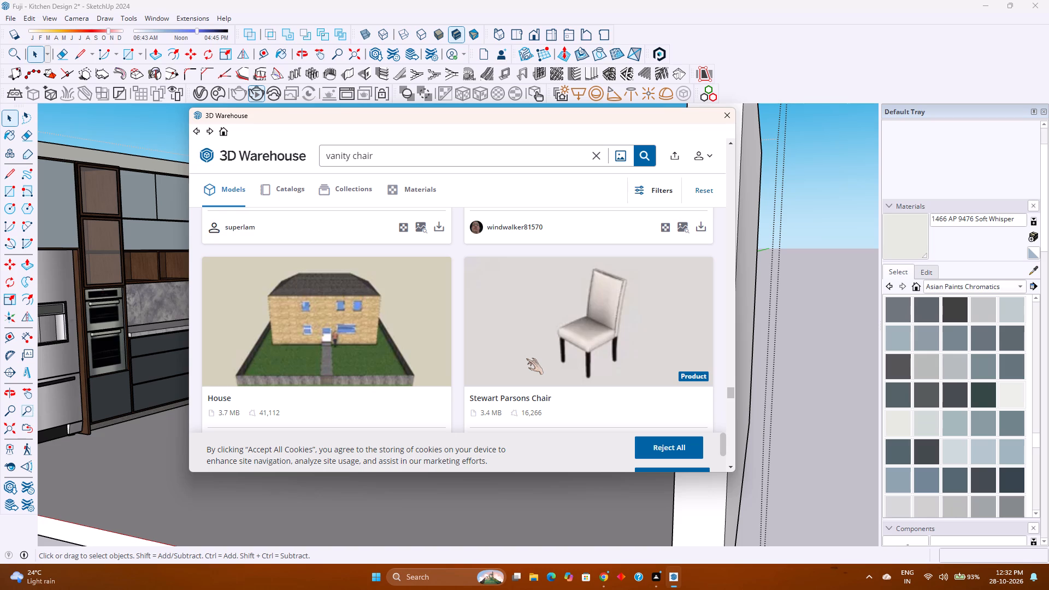
Examine the Stewart Parsons Chair, the 2L 05 chair and the models around them in the additional results.
scroll(527, 359, down, 3)
scroll(527, 359, up, 3)
scroll(527, 359, down, 3)
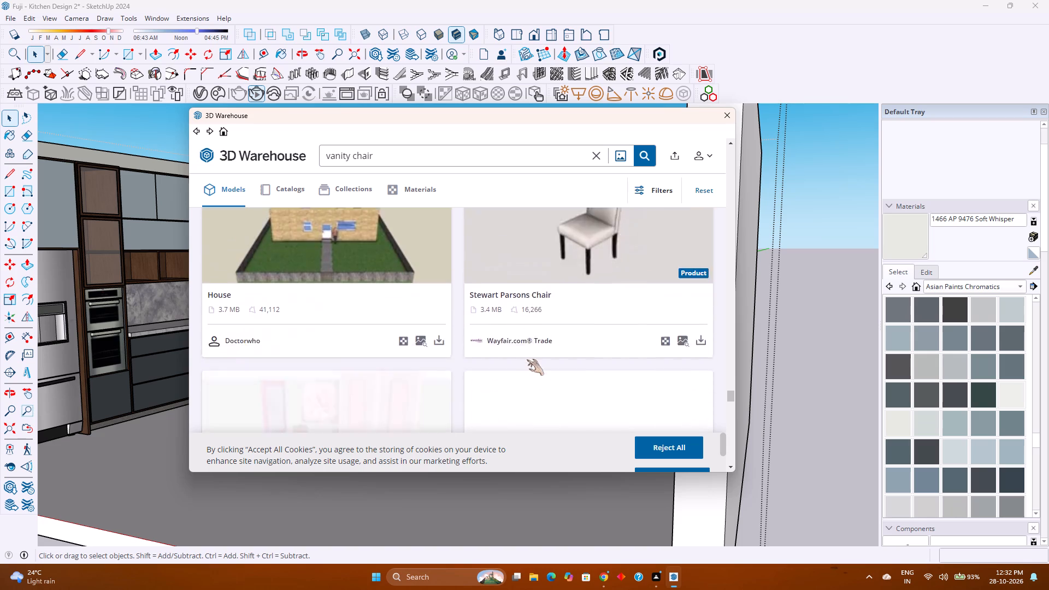
scroll(527, 359, up, 3)
scroll(527, 359, down, 3)
scroll(527, 359, up, 3)
scroll(527, 359, down, 3)
scroll(527, 359, up, 7)
scroll(527, 359, down, 9)
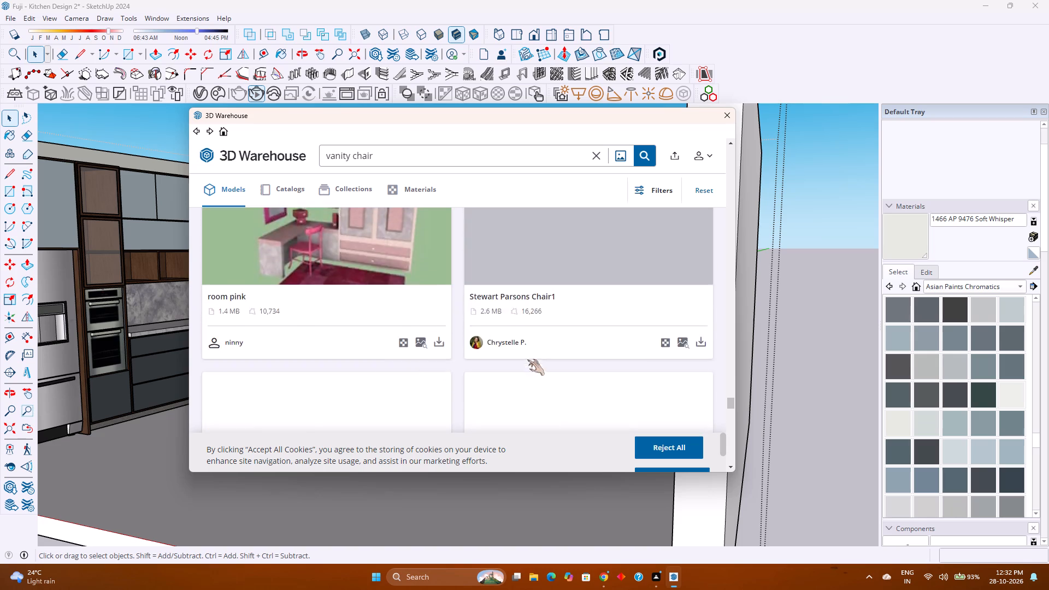
scroll(527, 359, down, 5)
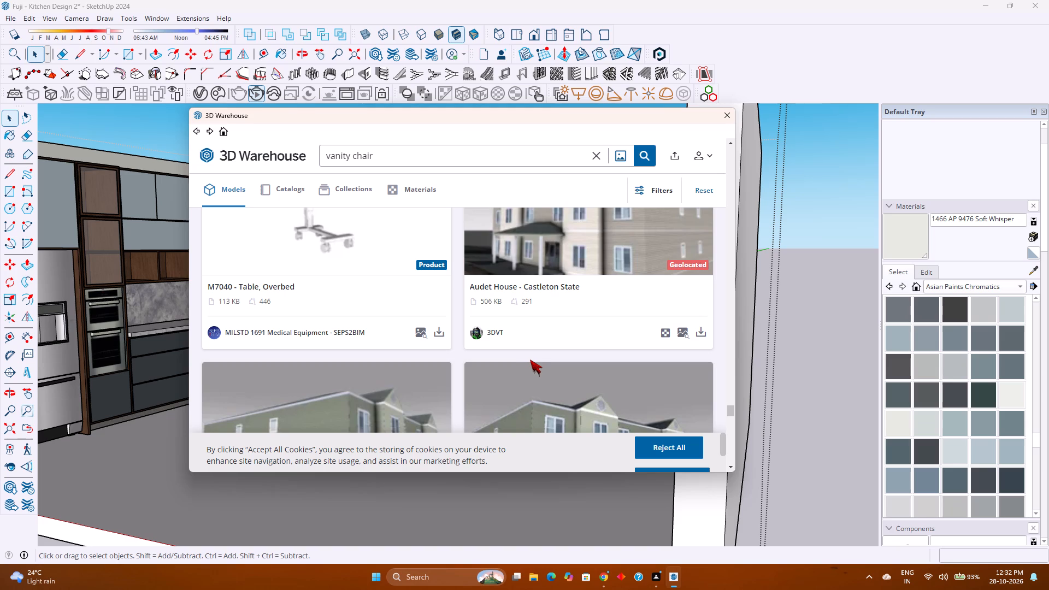
scroll(530, 359, down, 3)
scroll(530, 359, up, 1)
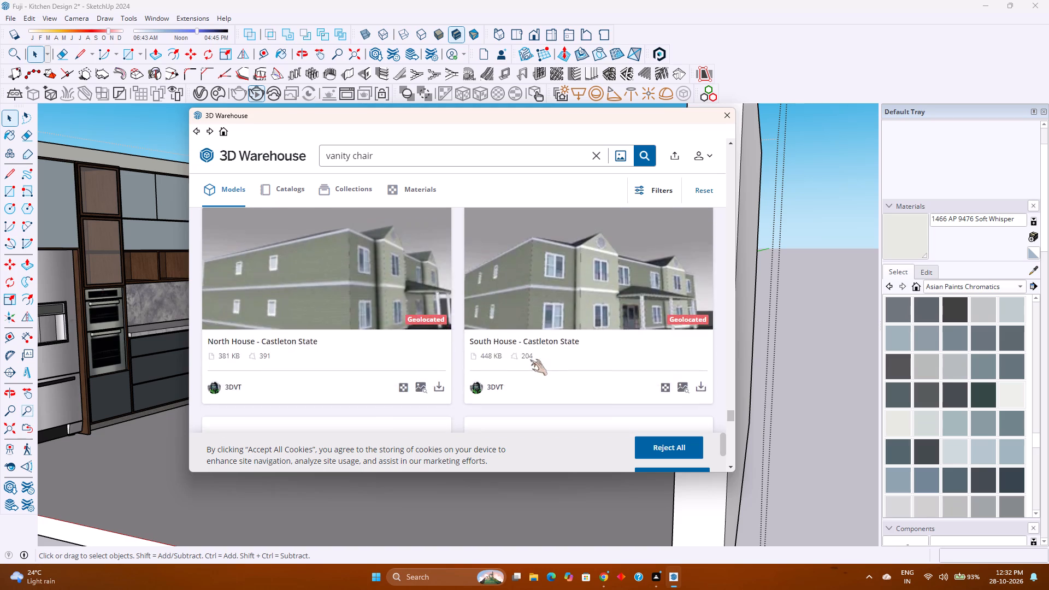
scroll(530, 359, down, 3)
scroll(530, 359, up, 20)
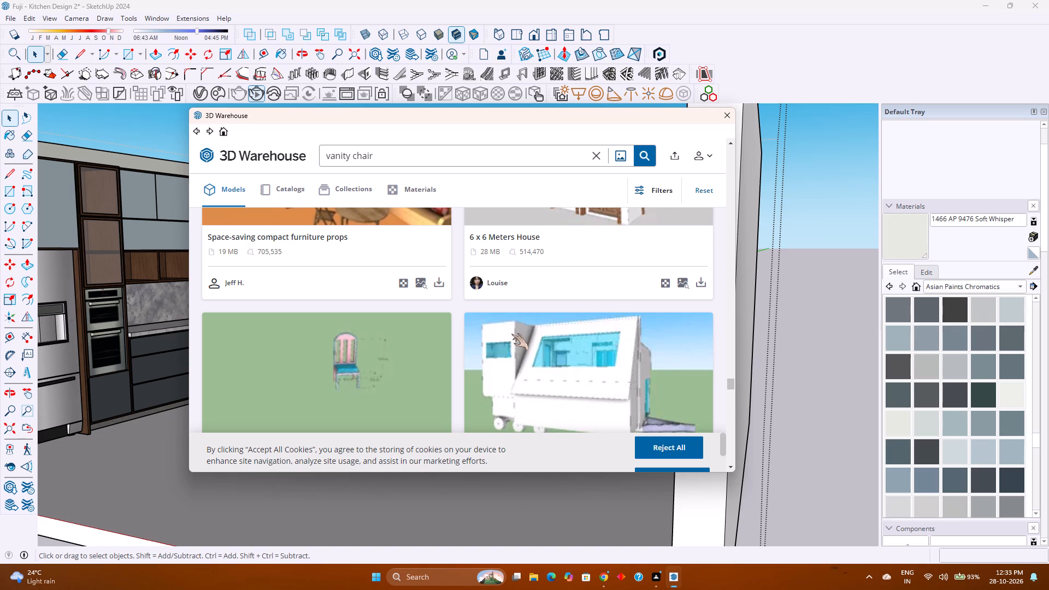
scroll(399, 327, down, 2)
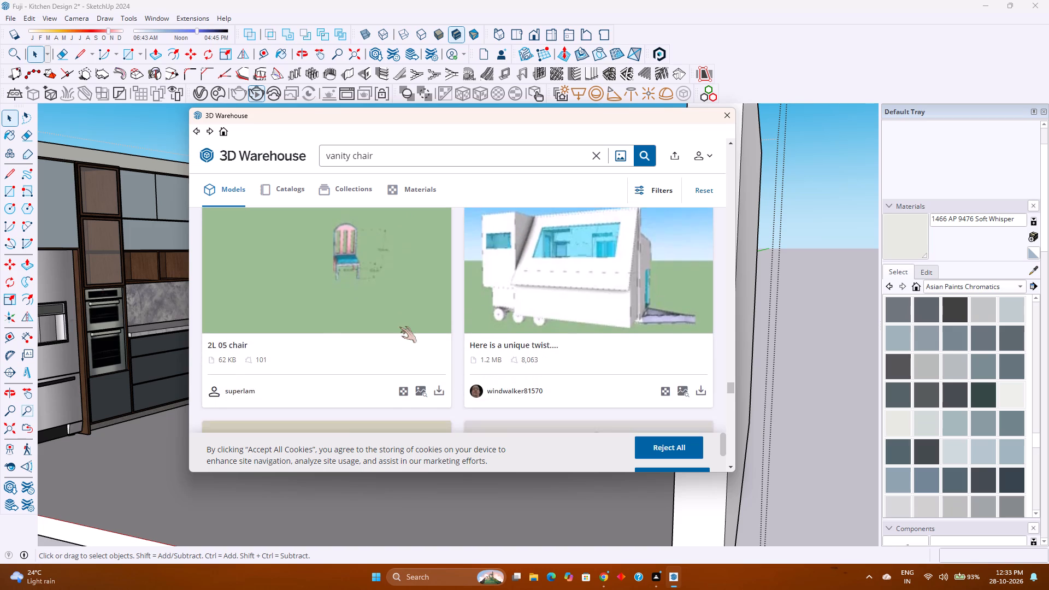
scroll(399, 327, down, 4)
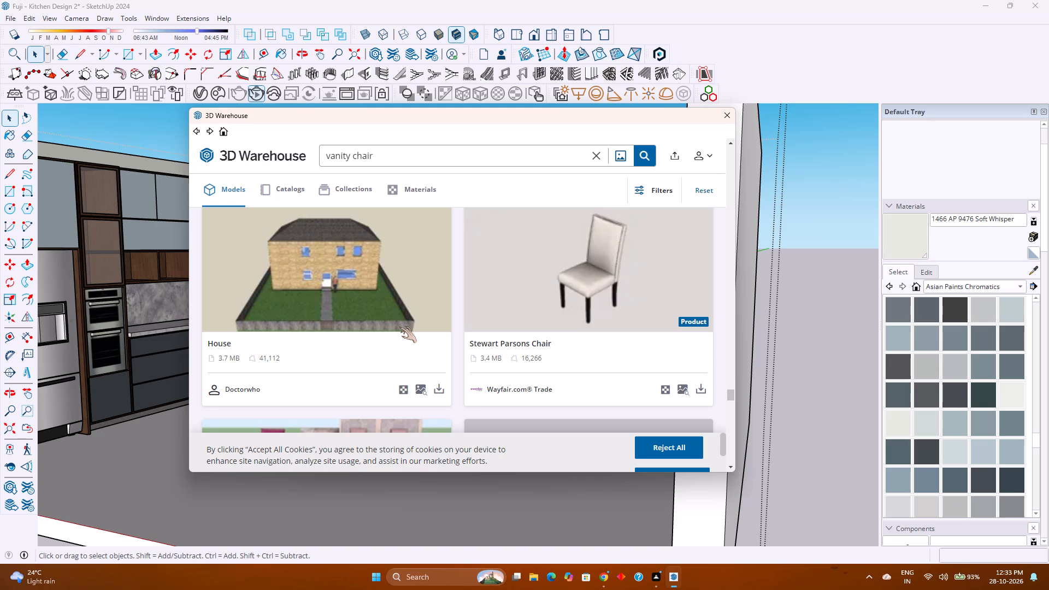
Examine the vanity chair results from the Stewart Parsons Chair past the pink room and the overbed table for a suitable chair.
scroll(399, 327, down, 2)
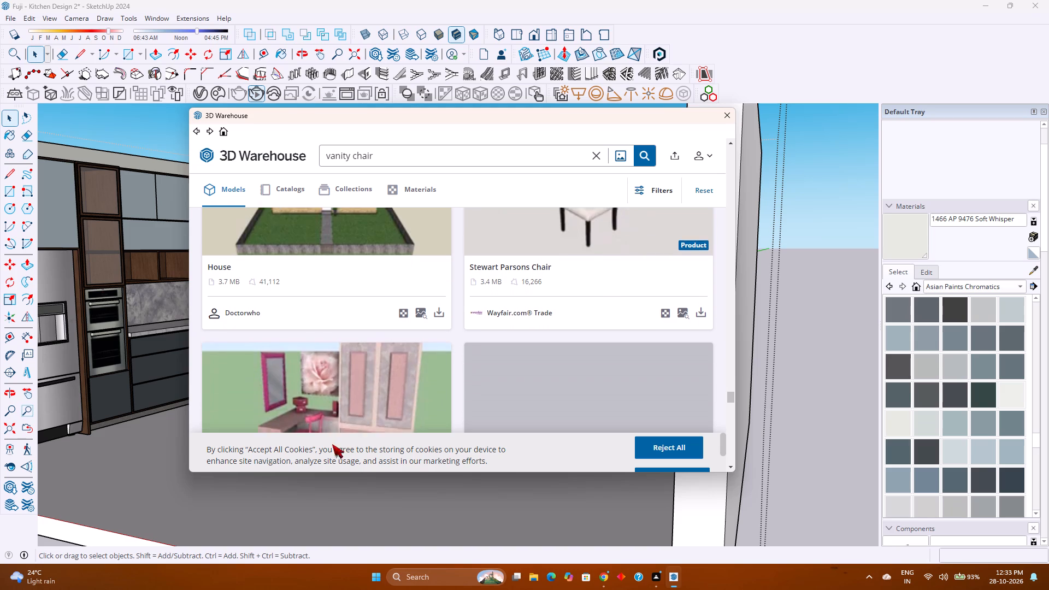
scroll(283, 491, up, 3)
scroll(345, 396, down, 4)
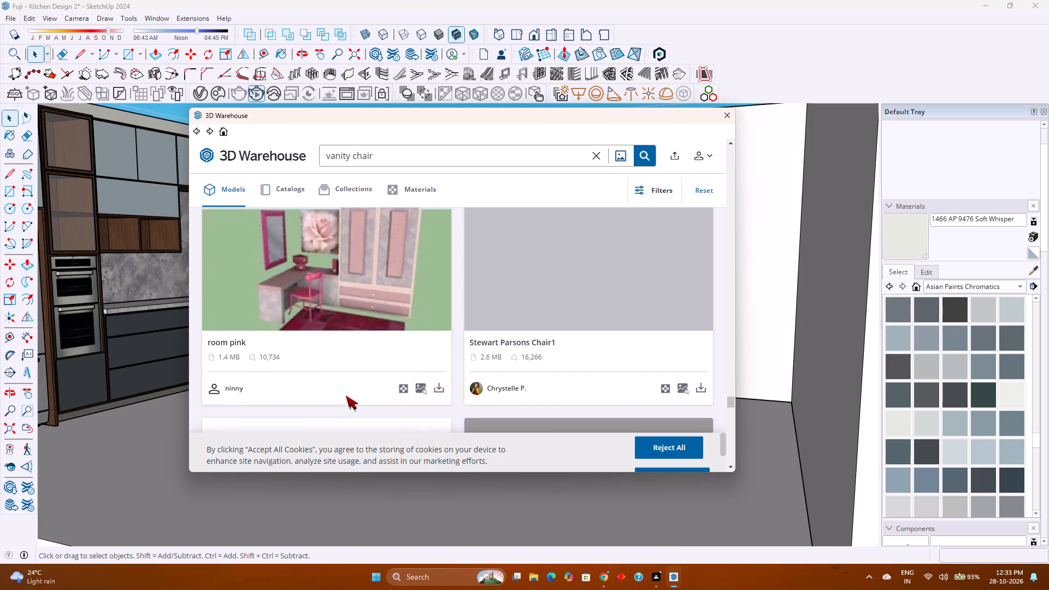
scroll(346, 396, down, 3)
scroll(130, 433, down, 5)
middle_drag(143, 438, 223, 447)
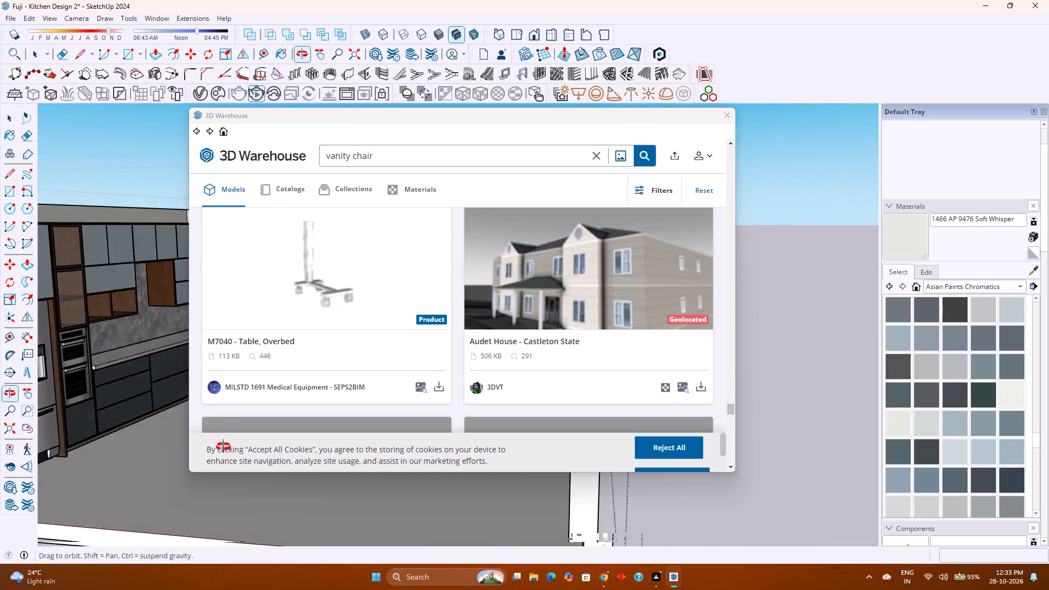
middle_drag(223, 447, 309, 435)
middle_click(309, 435)
scroll(461, 360, down, 5)
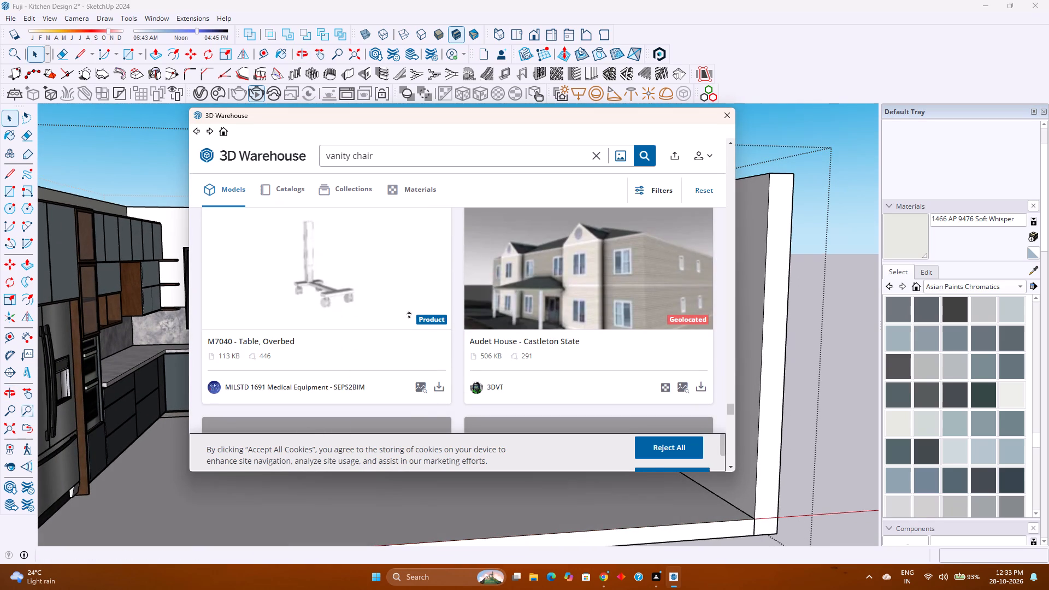
scroll(408, 320, down, 1)
Examine the remaining vanity chair results, from the Castleton State houses through the end of the list.
click(523, 202)
scroll(512, 202, down, 5)
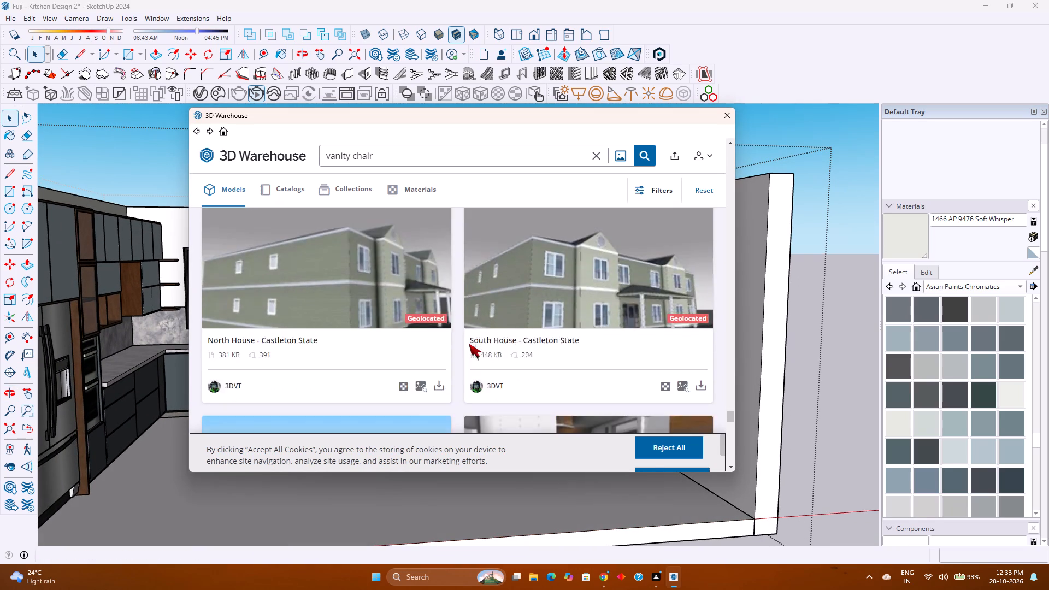
scroll(469, 344, down, 2)
scroll(469, 344, up, 3)
scroll(469, 344, down, 15)
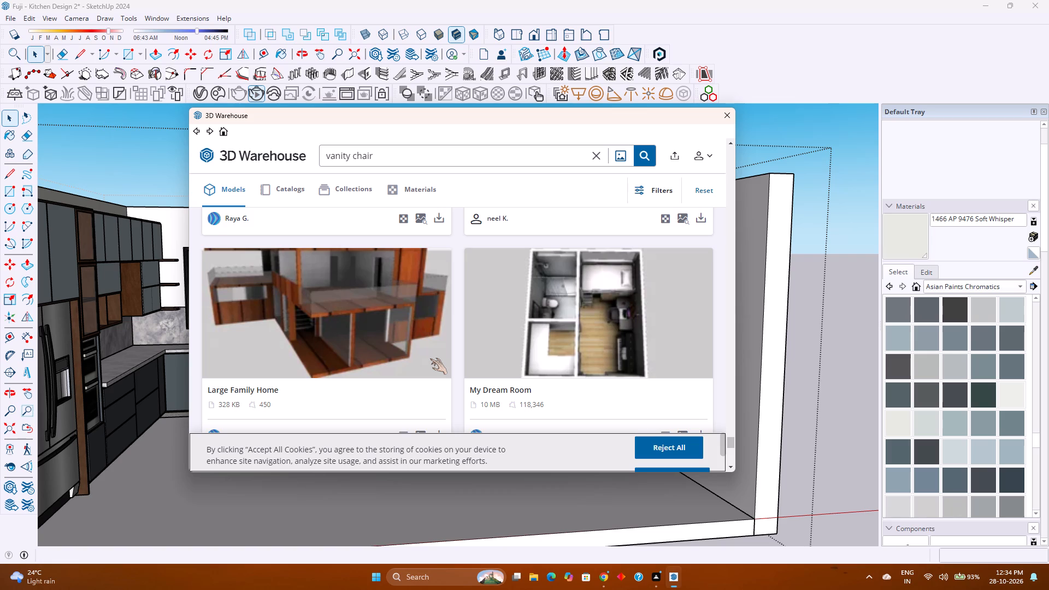
scroll(453, 369, down, 9)
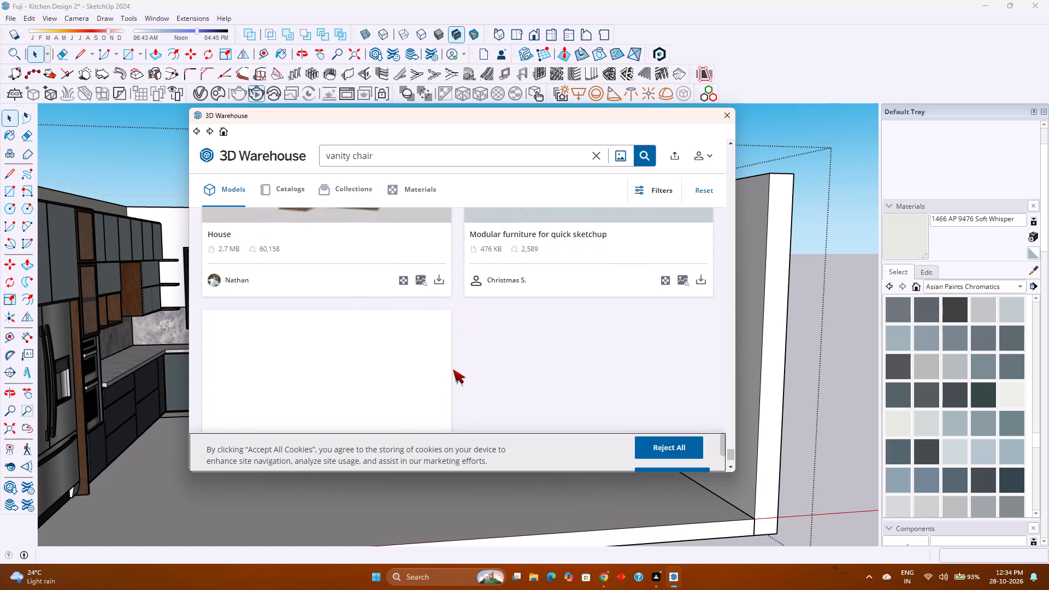
scroll(453, 369, up, 14)
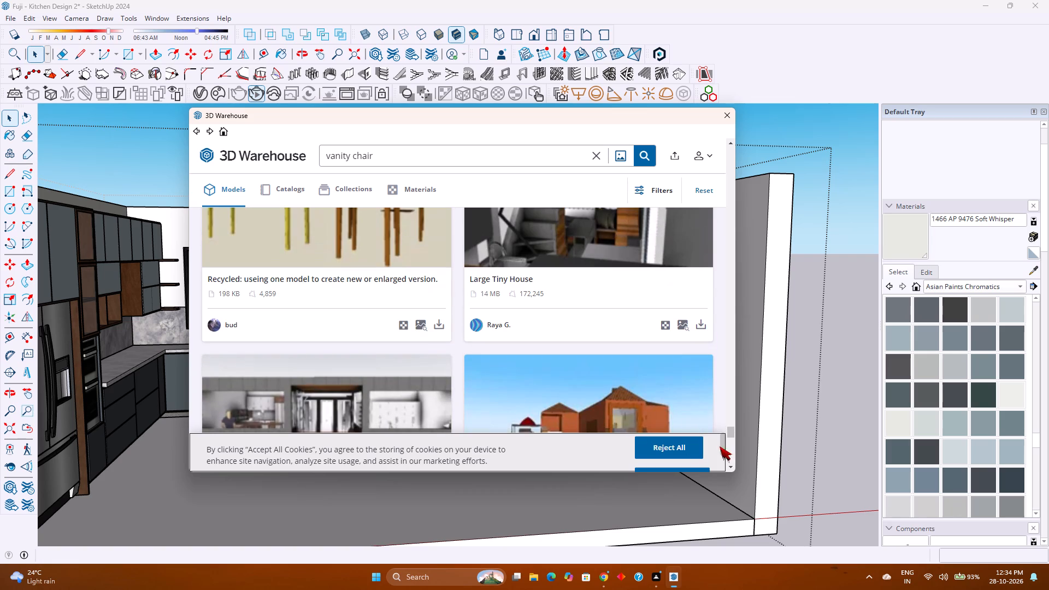
Search 3D Warehouse for "Swivel Bar stools" in place of vanity chair.
drag(727, 434, 728, 174)
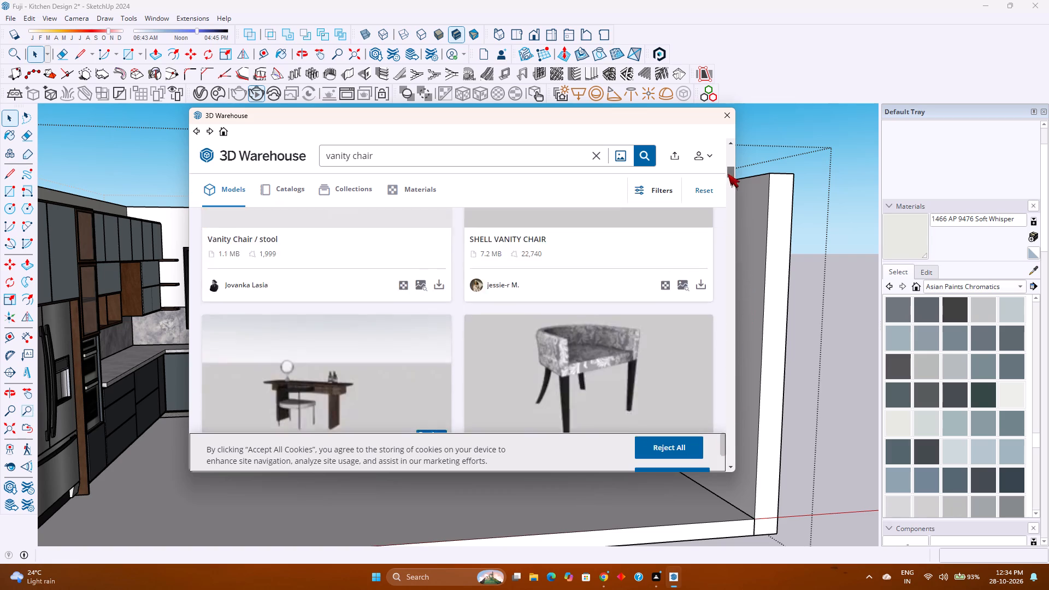
drag(728, 174, 731, 141)
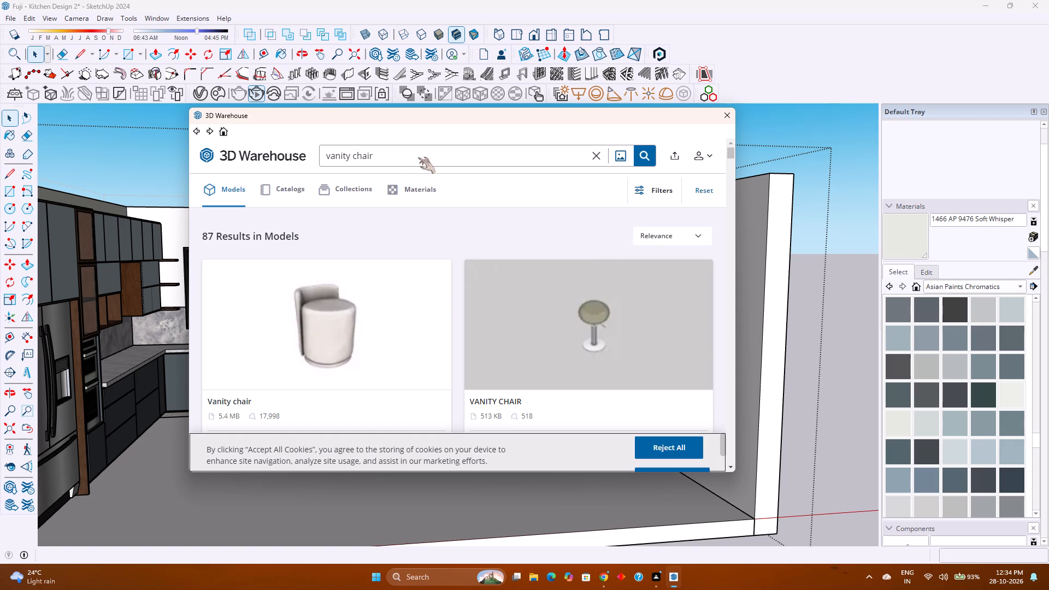
click(592, 159)
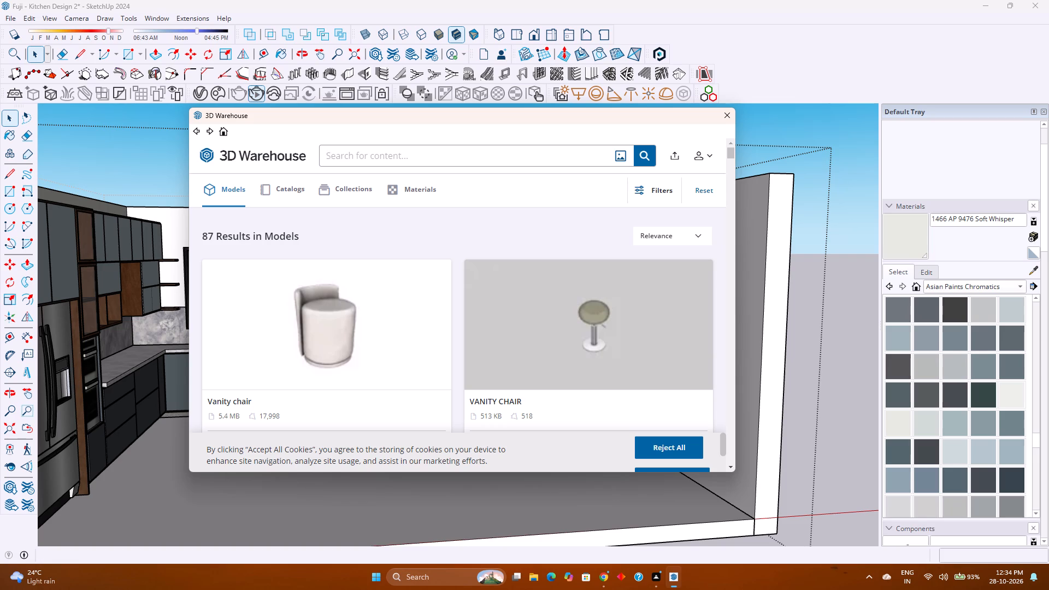
text(Swi)
text(vel)
key(space)
text(Bar)
key(space)
text(so)
key(BackSpace)
key(t)
text(ools)
key(Return)
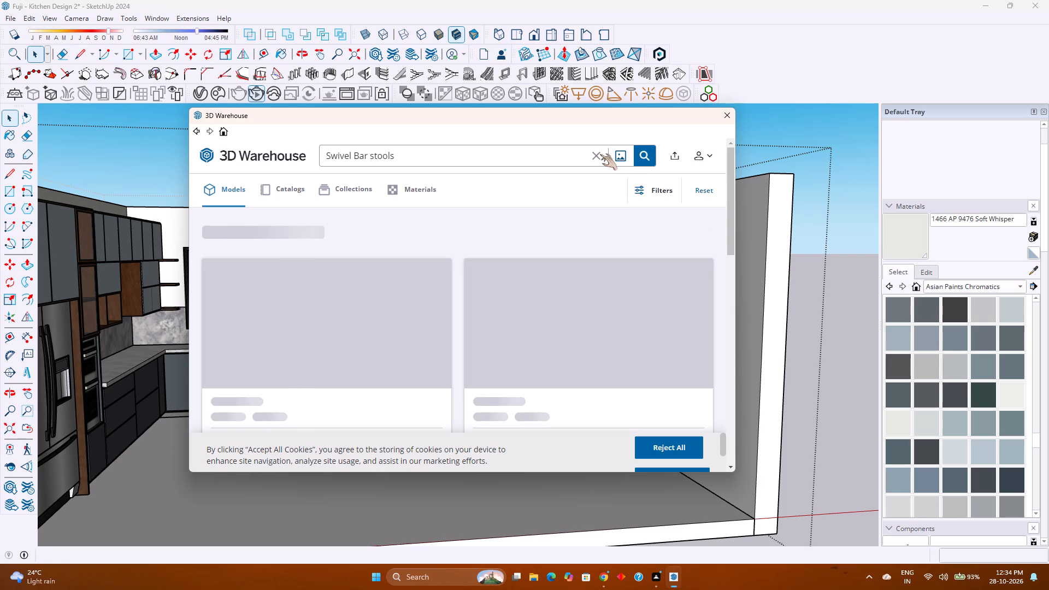
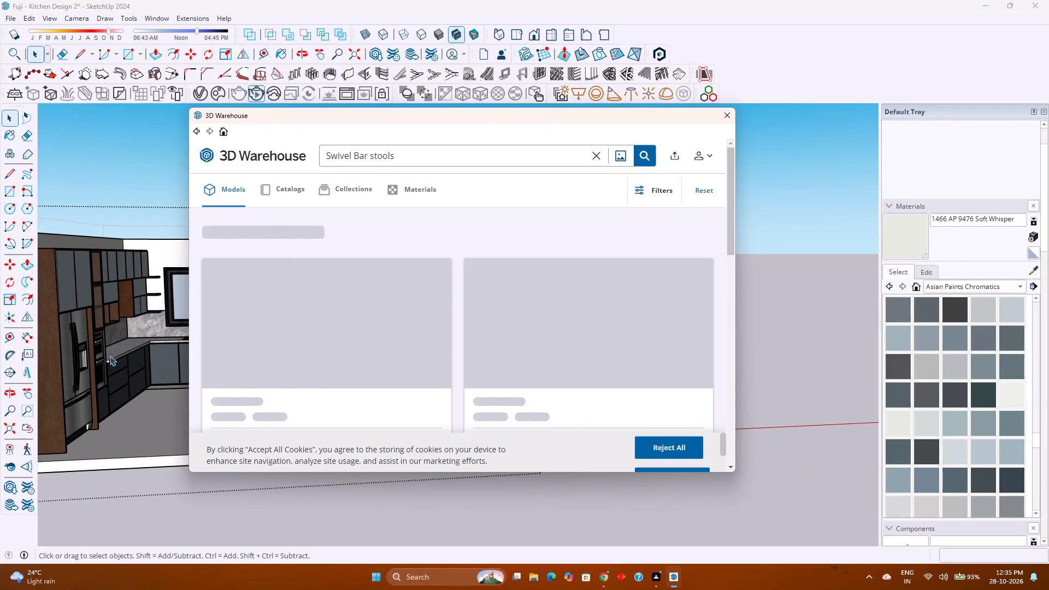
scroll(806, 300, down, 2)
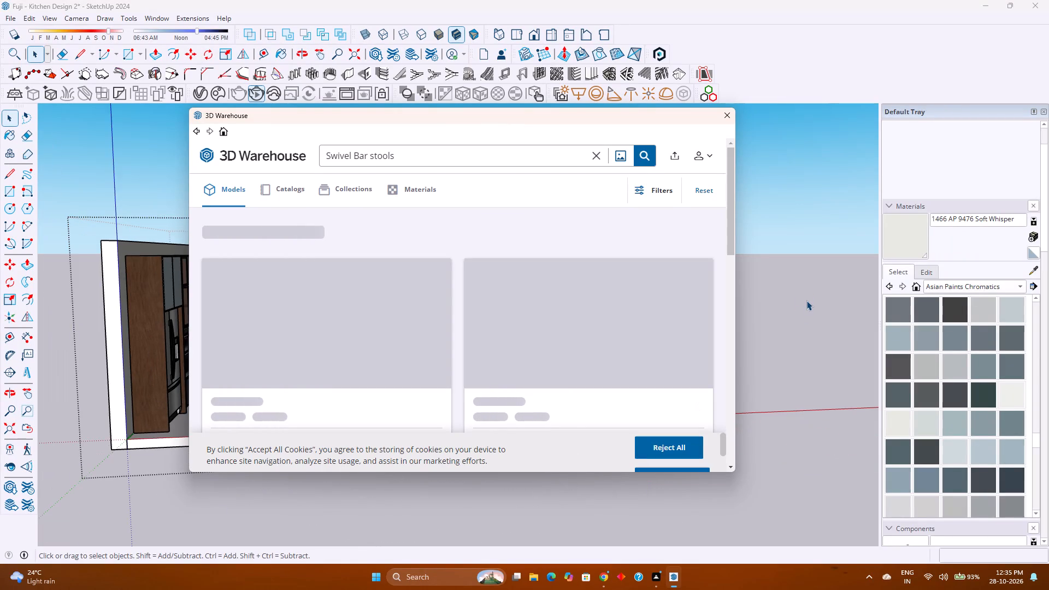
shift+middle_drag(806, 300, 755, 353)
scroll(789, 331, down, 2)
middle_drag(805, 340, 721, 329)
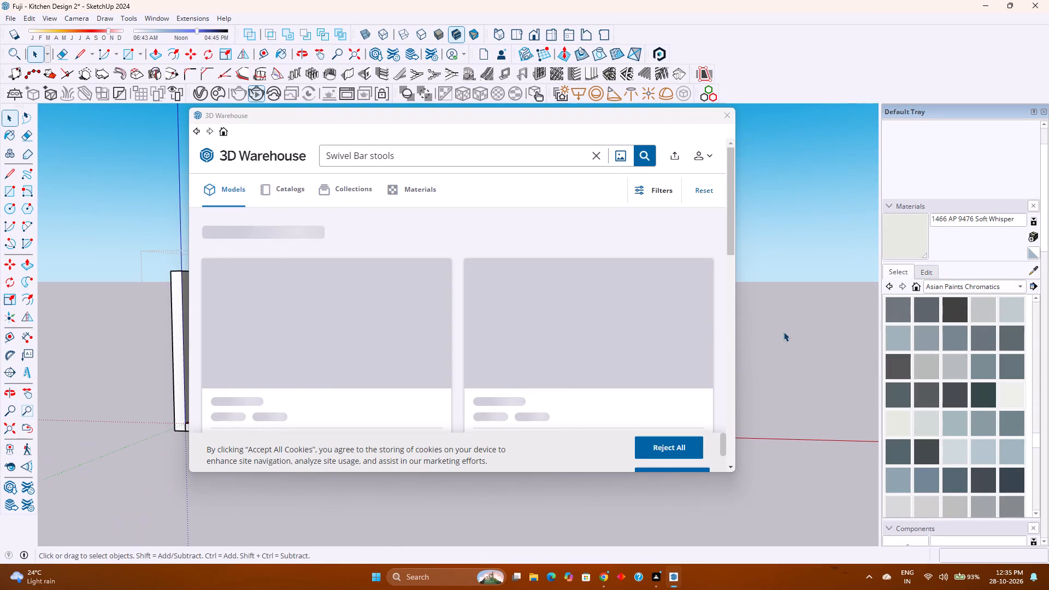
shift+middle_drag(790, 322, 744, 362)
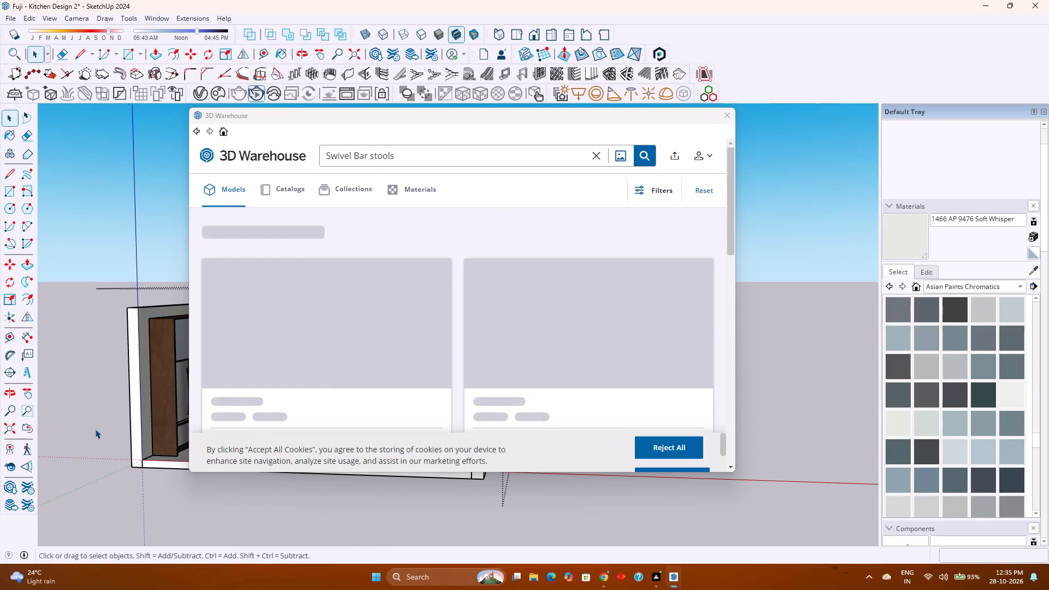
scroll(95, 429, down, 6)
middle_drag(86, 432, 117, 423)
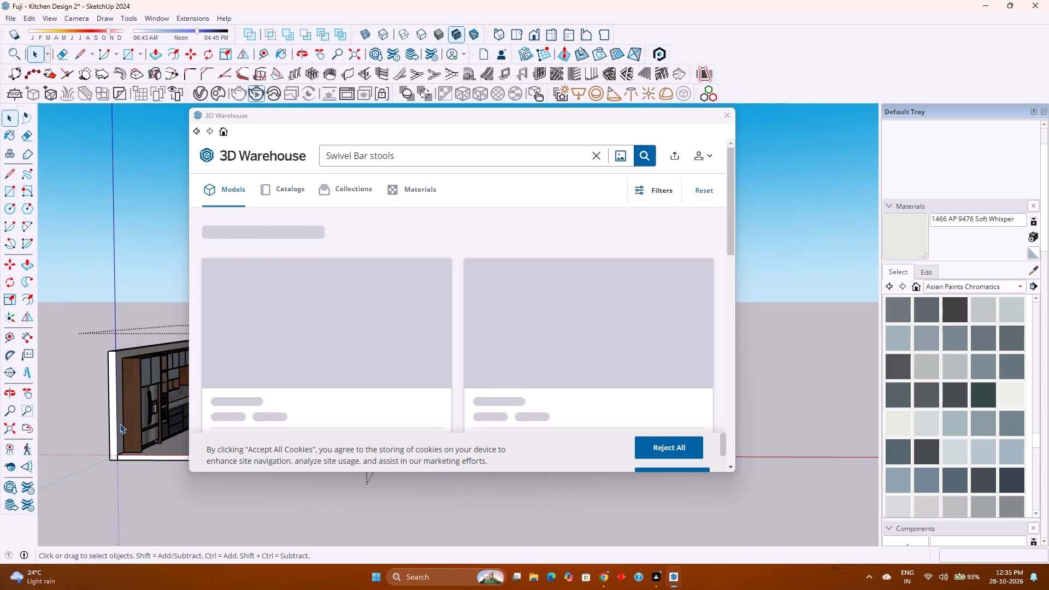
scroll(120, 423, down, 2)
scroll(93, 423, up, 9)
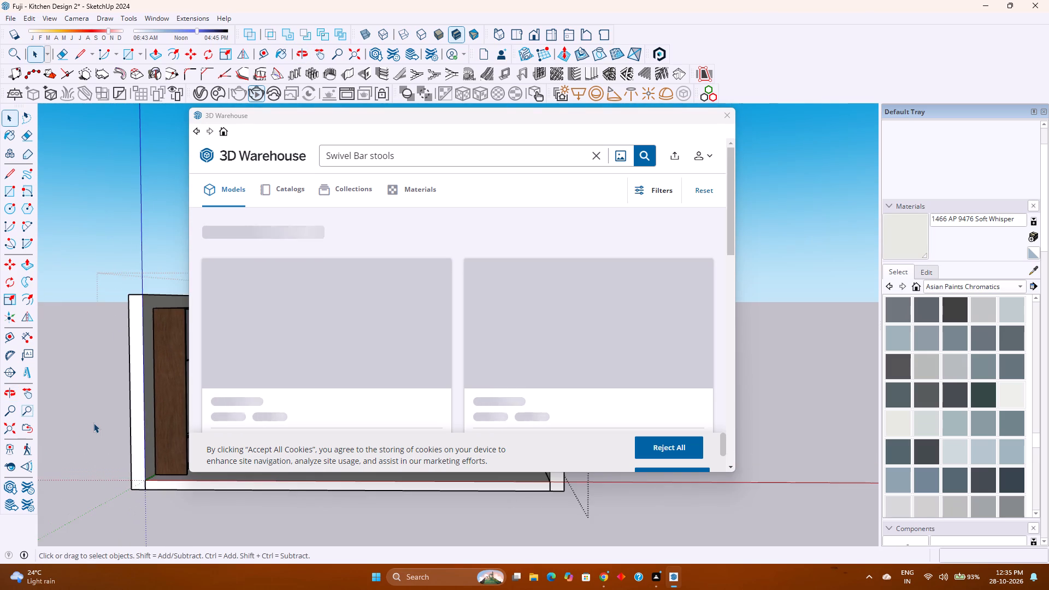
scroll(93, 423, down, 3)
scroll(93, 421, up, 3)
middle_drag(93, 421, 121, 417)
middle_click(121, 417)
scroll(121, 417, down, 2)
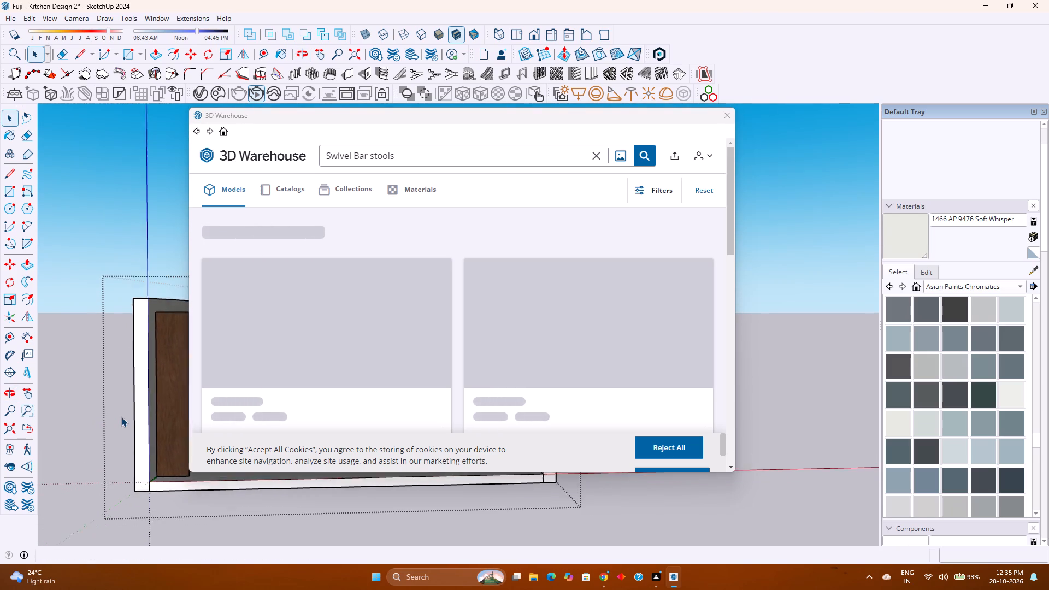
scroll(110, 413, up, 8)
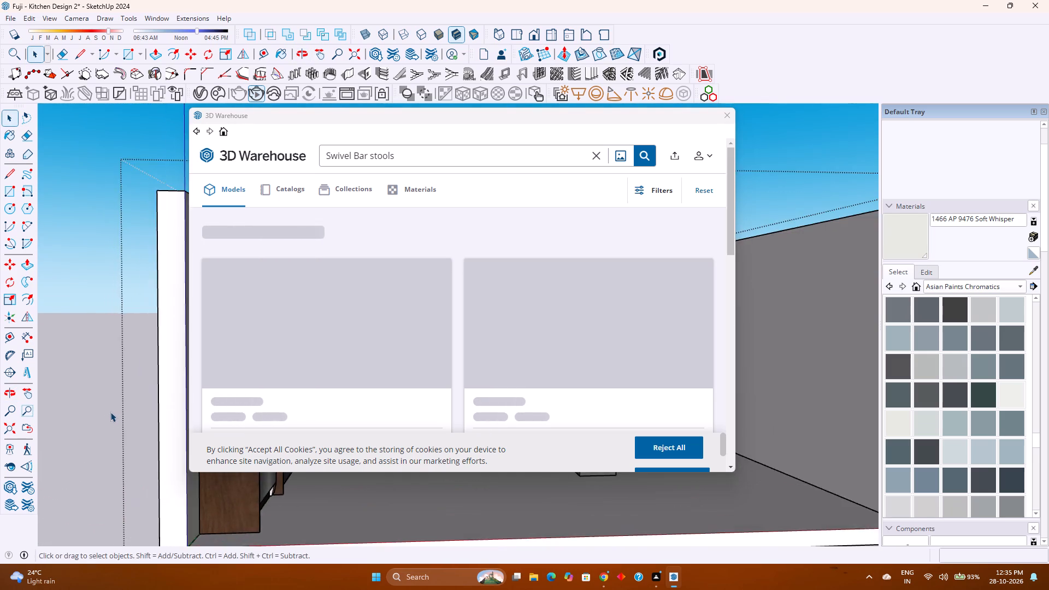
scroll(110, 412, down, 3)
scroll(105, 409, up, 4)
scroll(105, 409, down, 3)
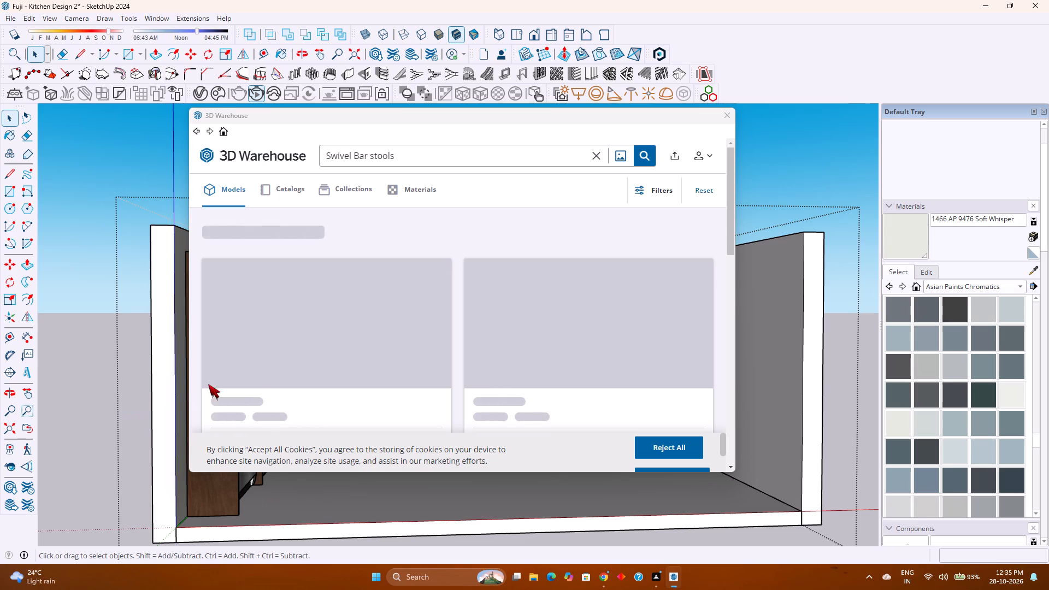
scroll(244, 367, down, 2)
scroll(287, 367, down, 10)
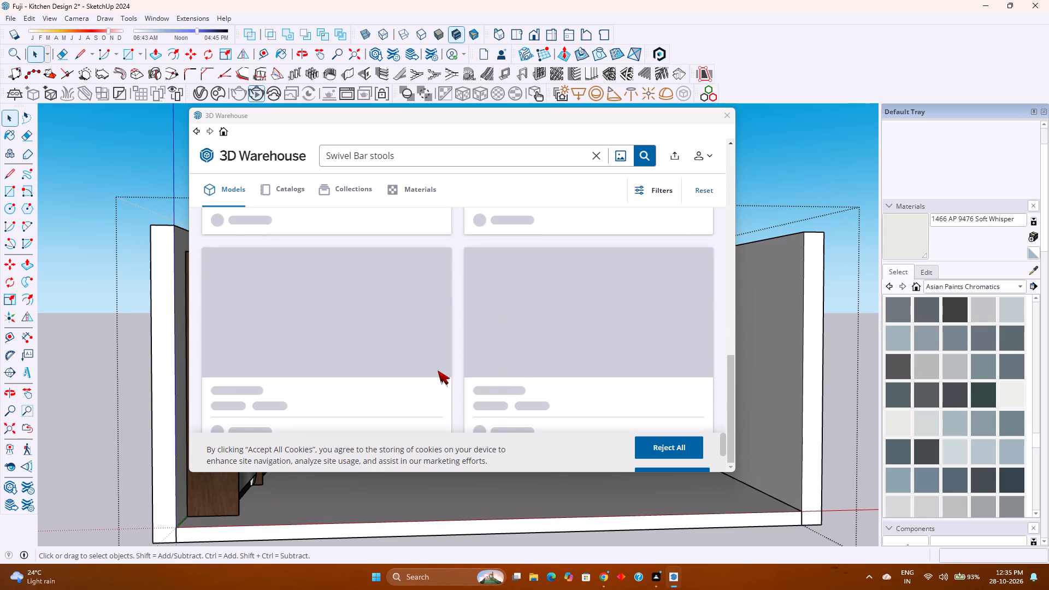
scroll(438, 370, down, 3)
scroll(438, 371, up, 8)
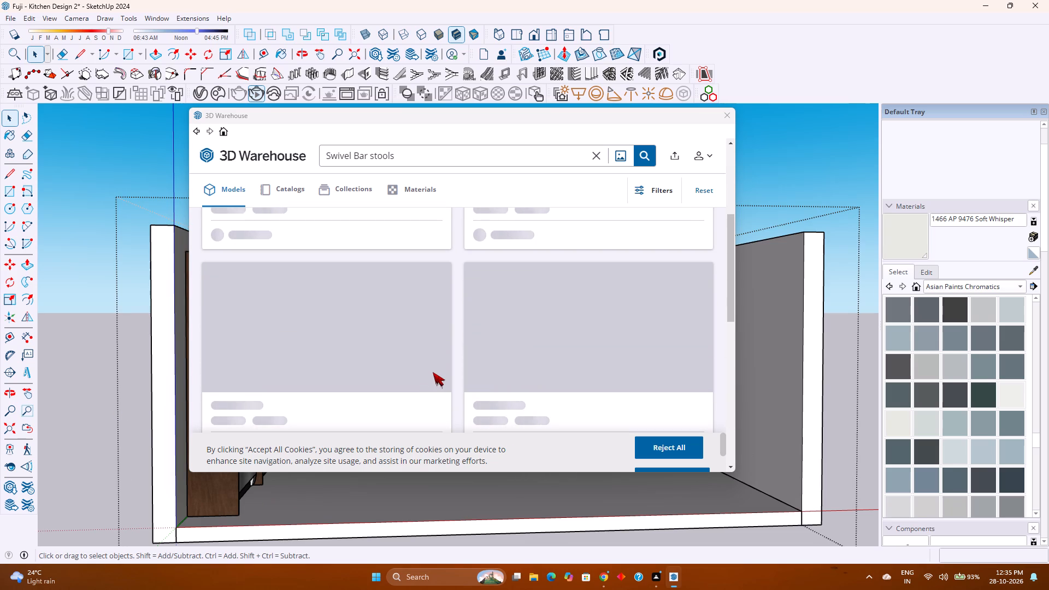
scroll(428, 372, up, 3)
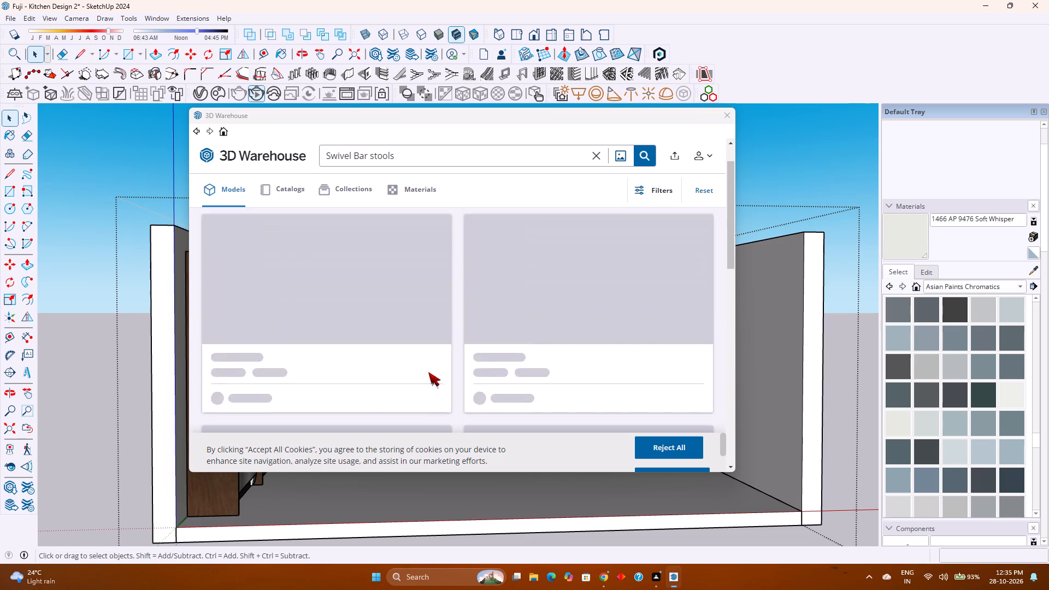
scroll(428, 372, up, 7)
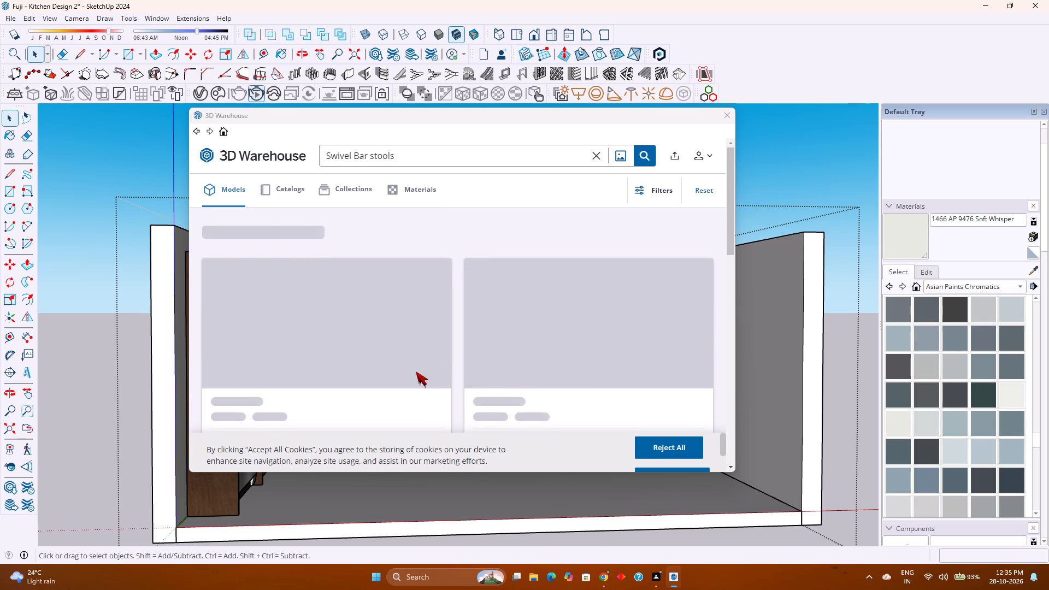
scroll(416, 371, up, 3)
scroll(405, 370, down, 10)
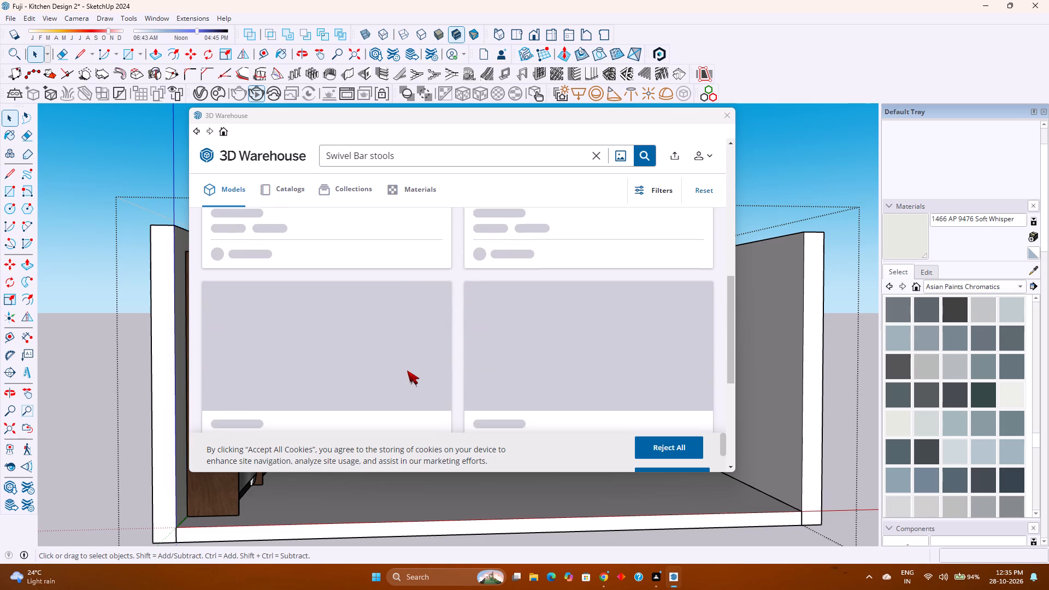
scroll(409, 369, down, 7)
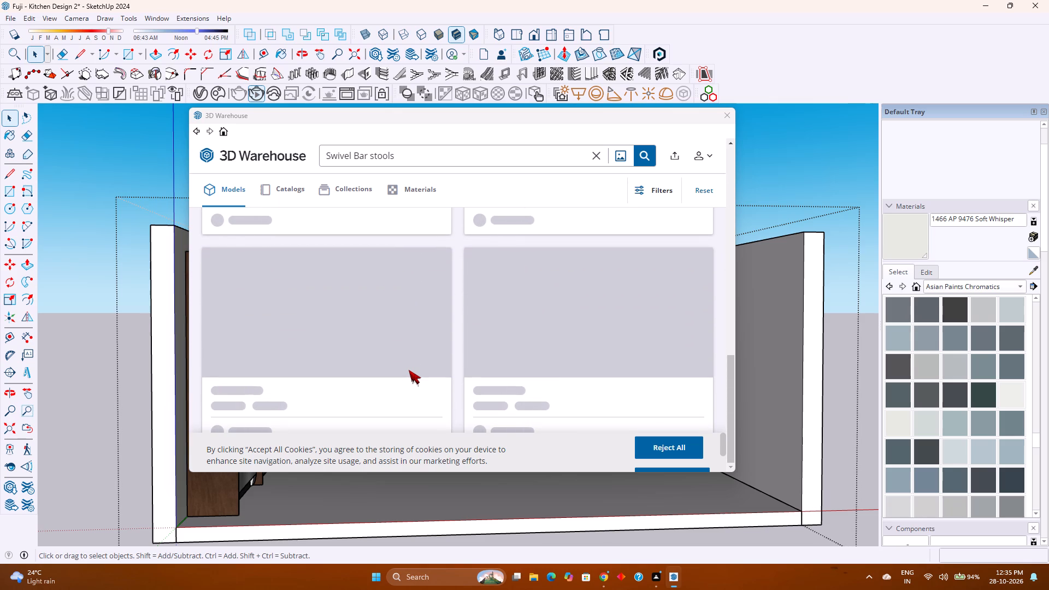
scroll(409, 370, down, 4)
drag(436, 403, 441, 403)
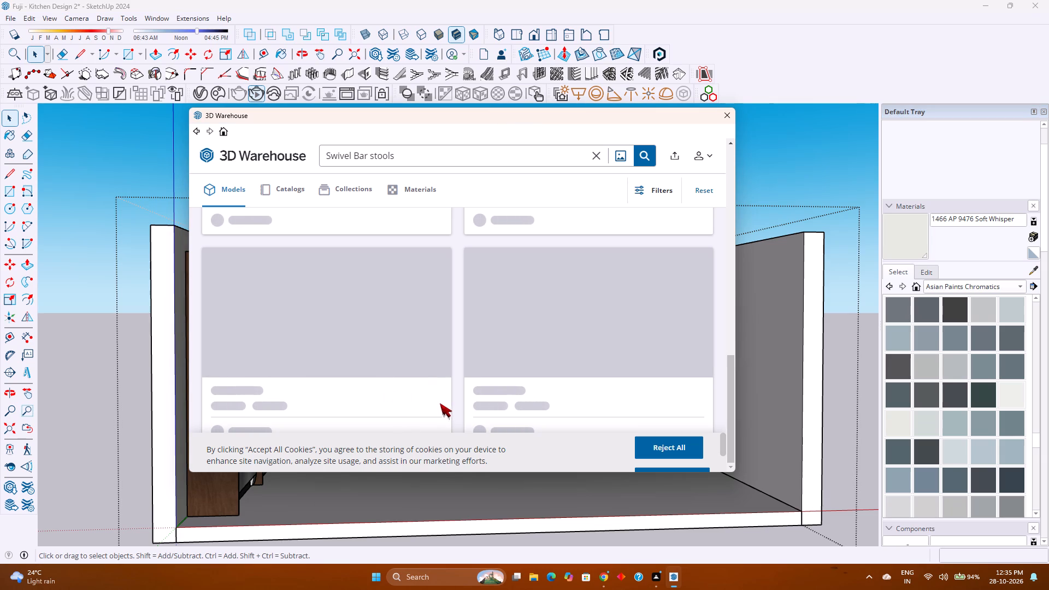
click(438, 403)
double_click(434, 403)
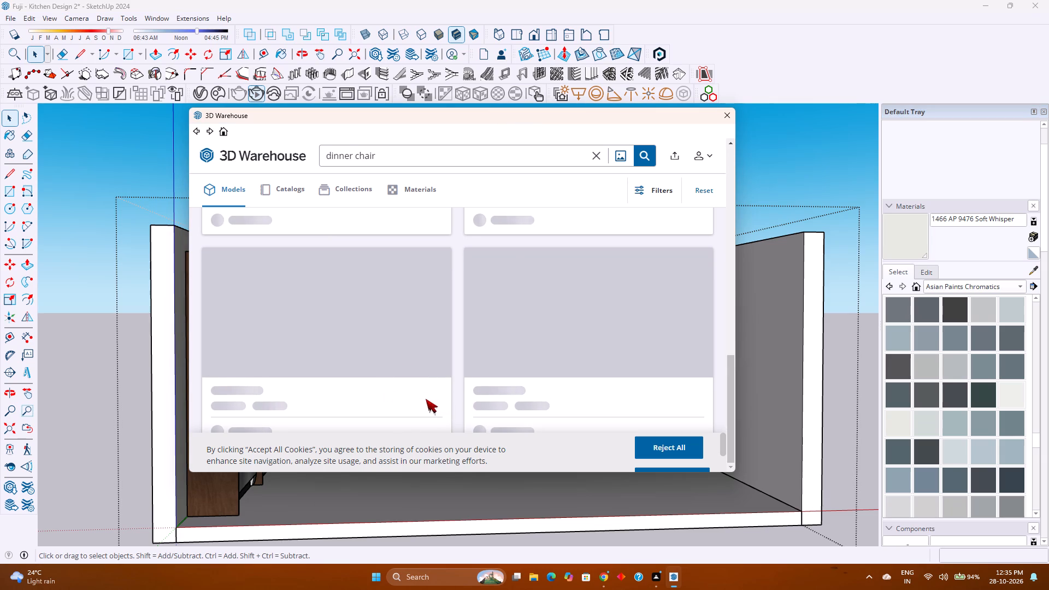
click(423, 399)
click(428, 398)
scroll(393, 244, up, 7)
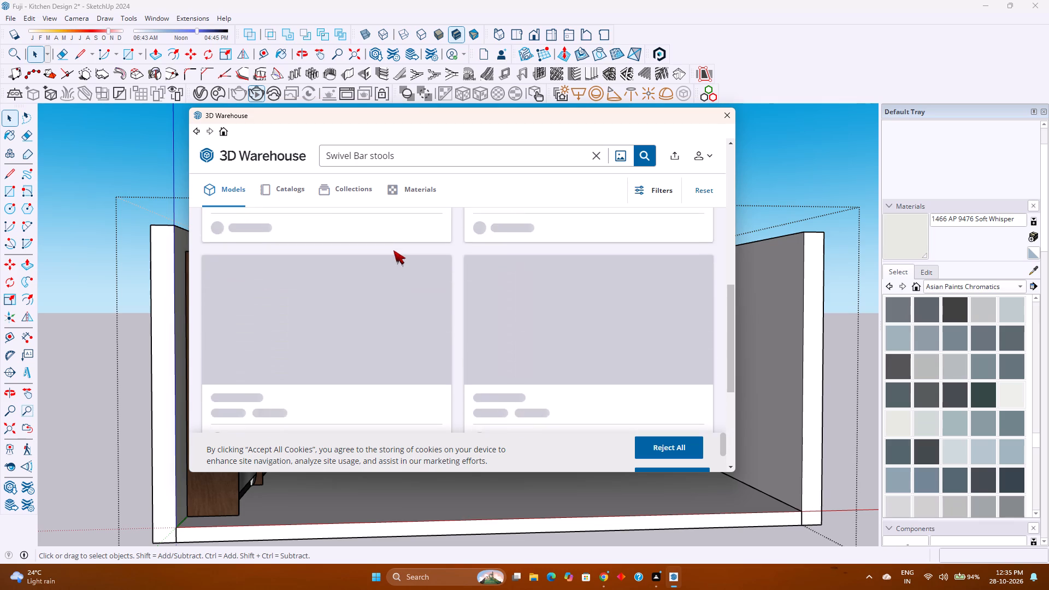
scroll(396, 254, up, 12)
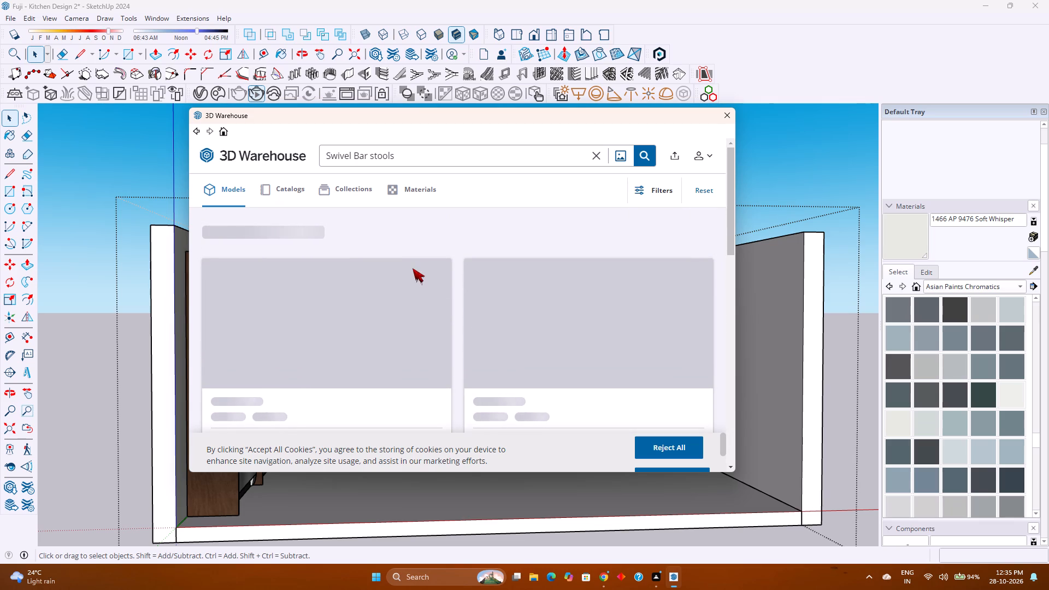
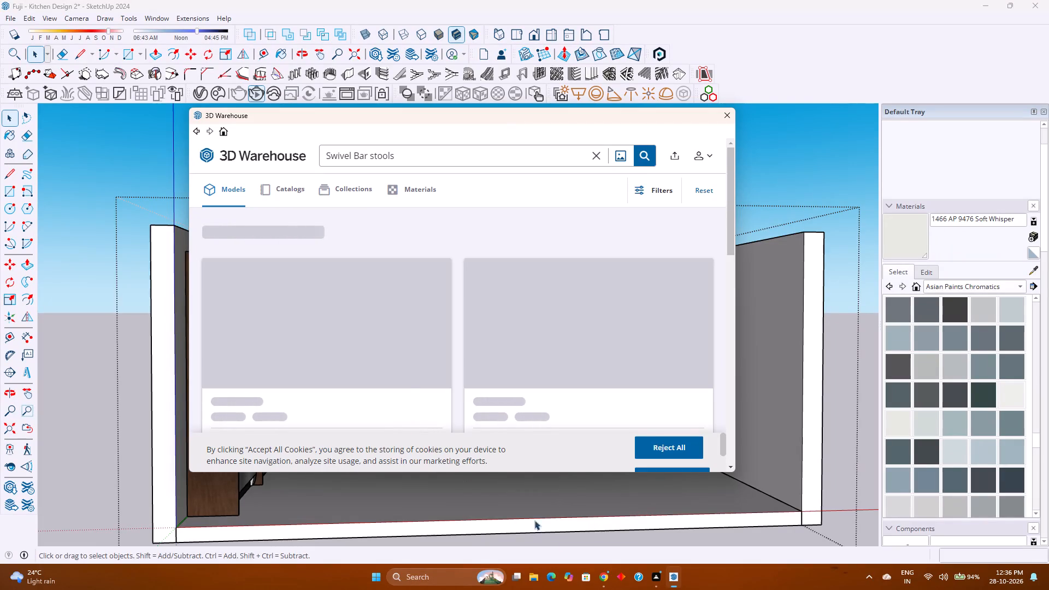
Browse the swivel bar stool models in the 3D Warehouse results for one that suits the kitchen.
scroll(437, 377, up, 5)
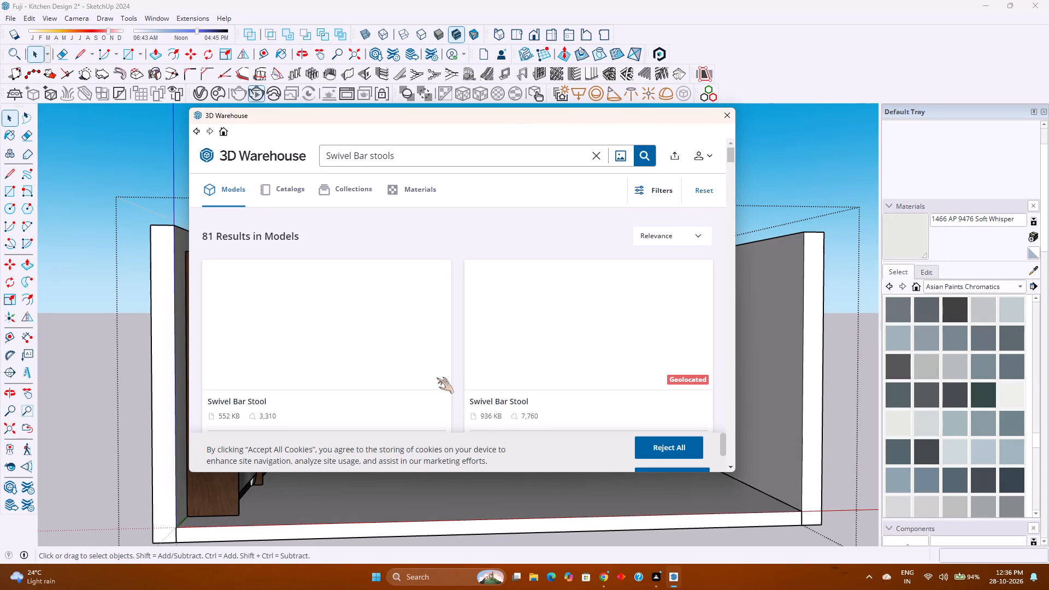
scroll(437, 377, up, 2)
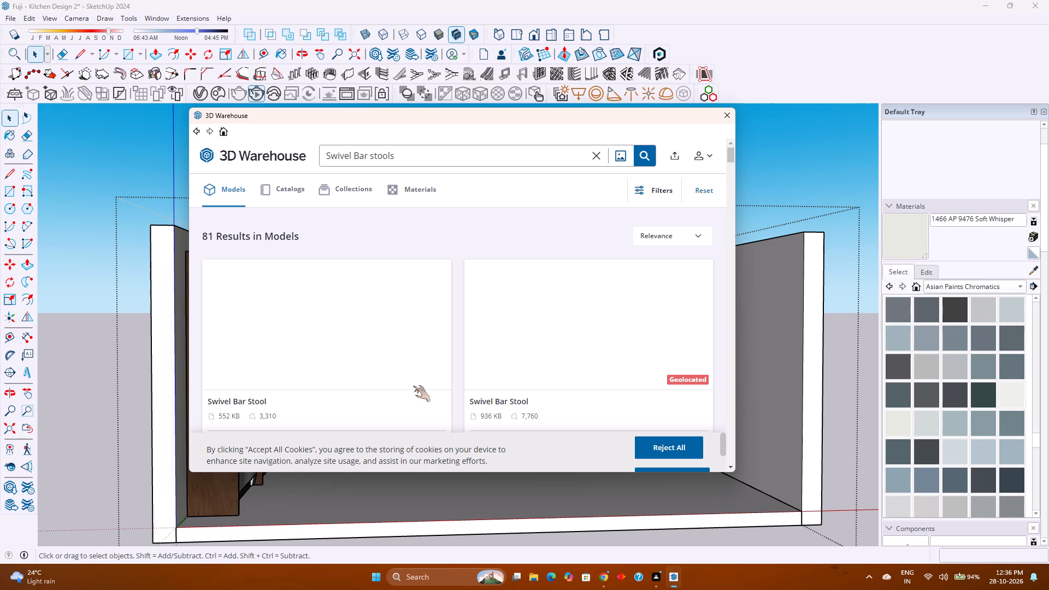
scroll(413, 386, down, 5)
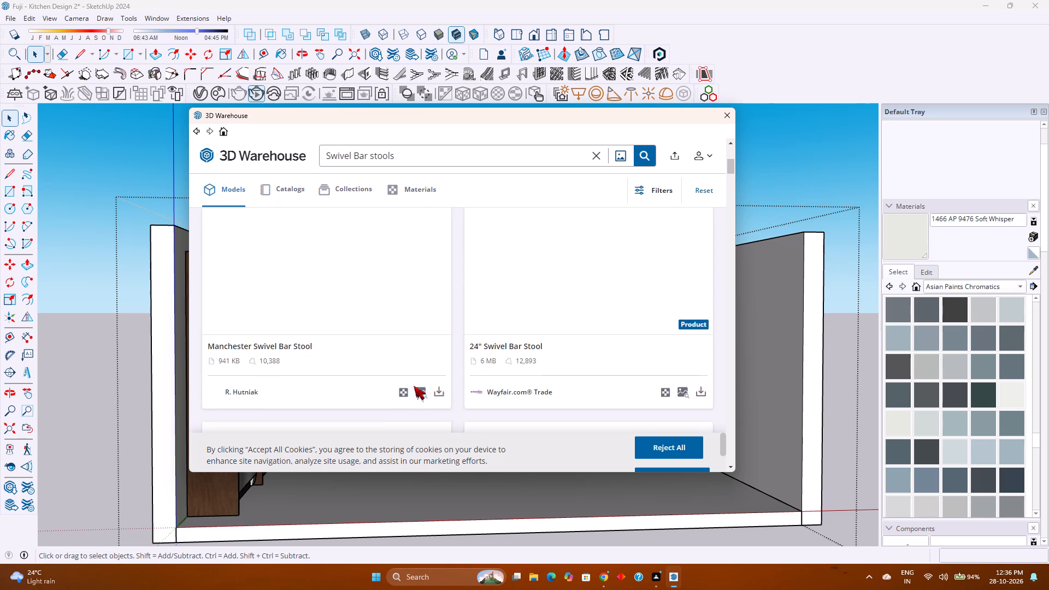
scroll(414, 386, down, 3)
scroll(414, 386, up, 9)
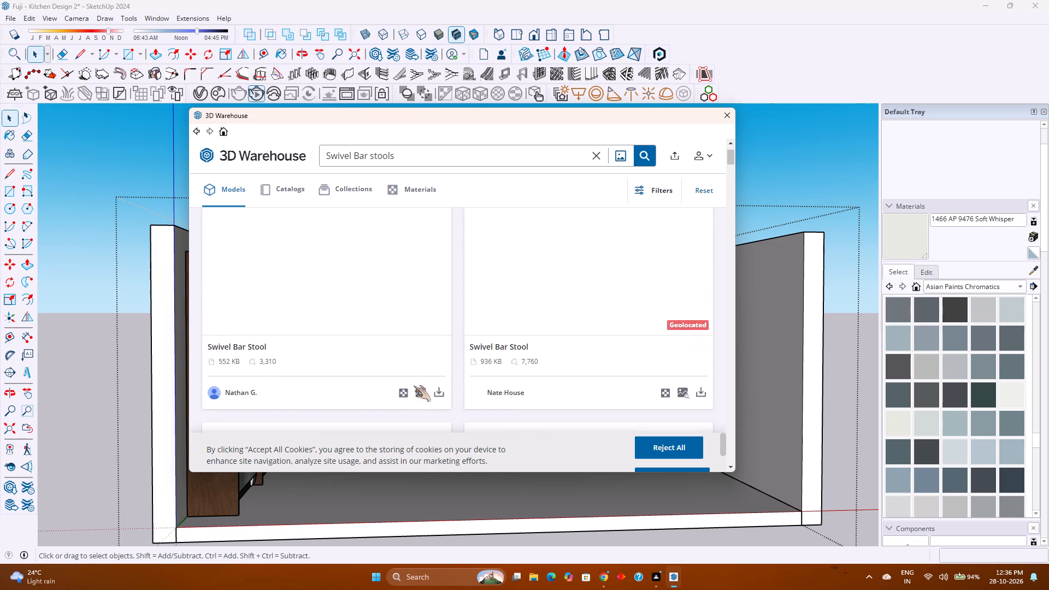
scroll(414, 386, up, 3)
scroll(416, 386, down, 2)
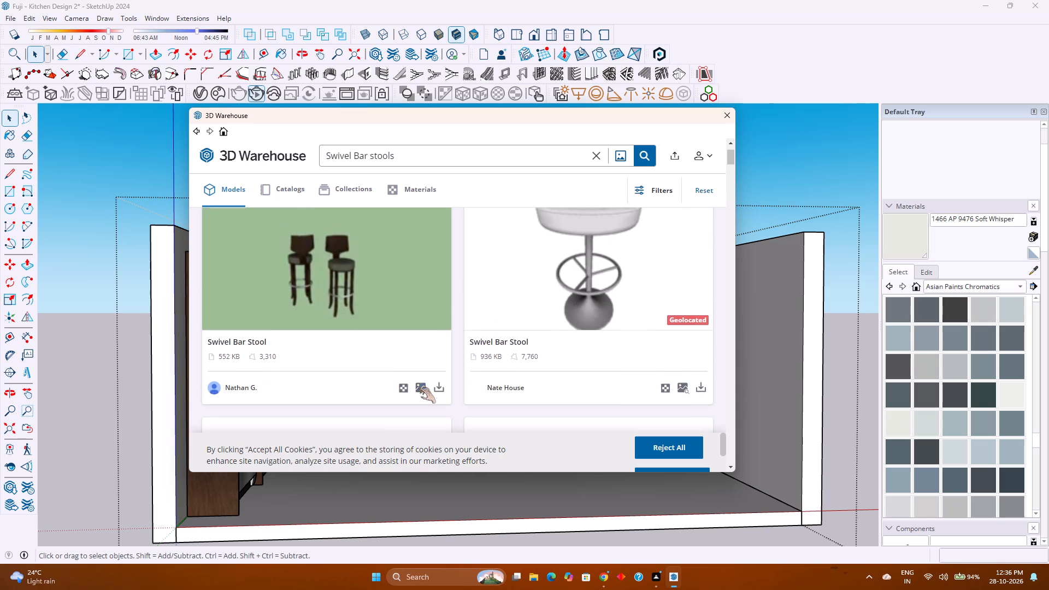
scroll(433, 385, up, 2)
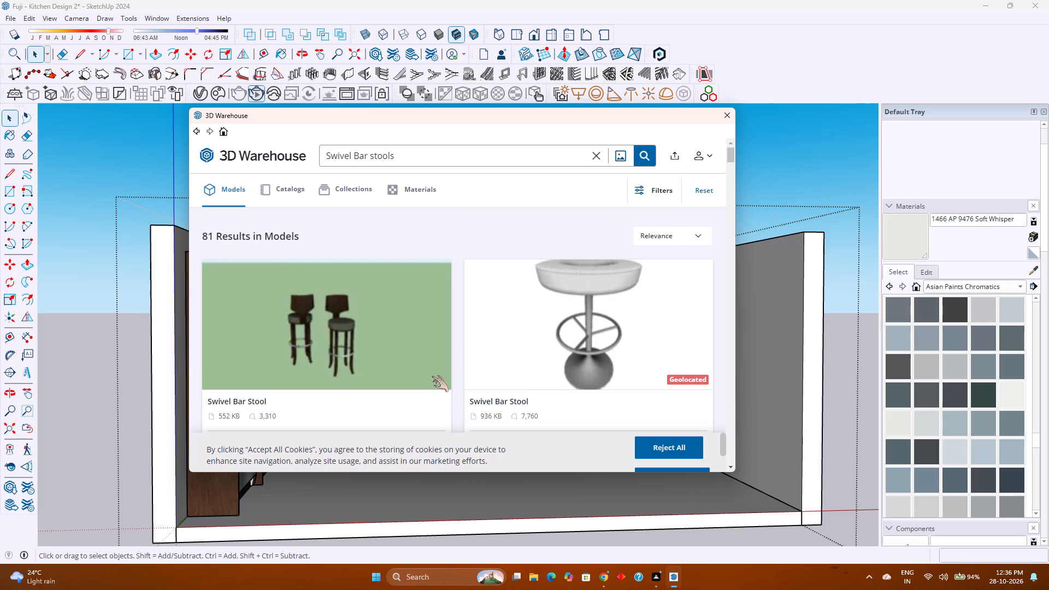
scroll(432, 376, down, 3)
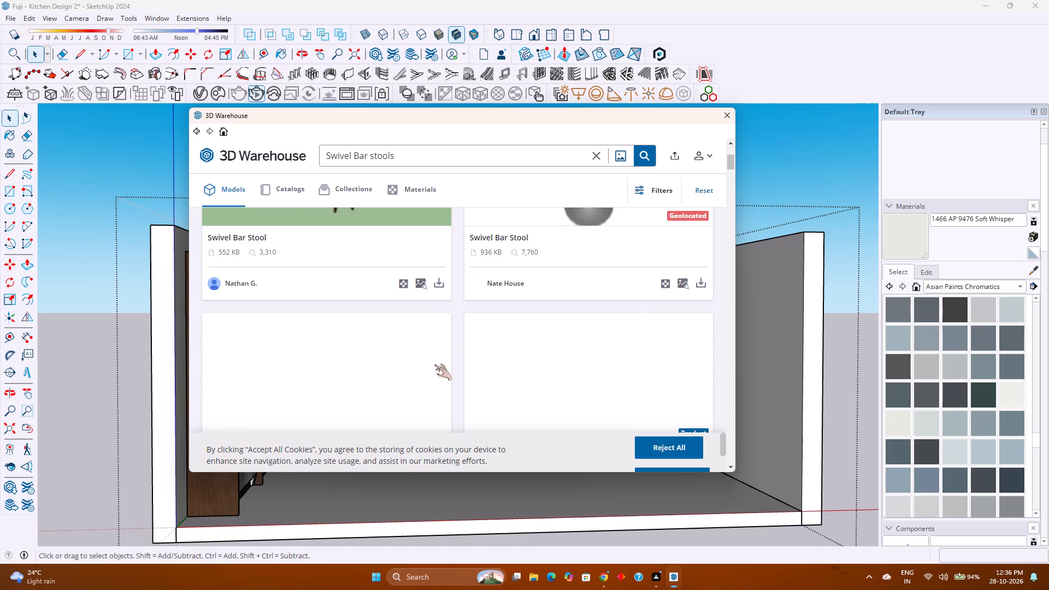
scroll(434, 364, down, 2)
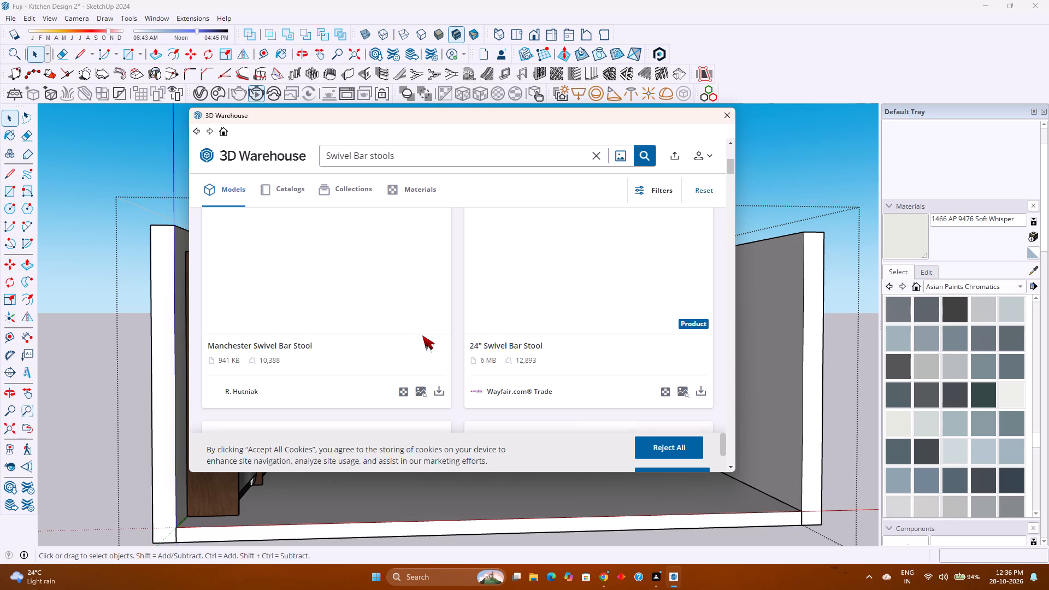
scroll(432, 336, down, 2)
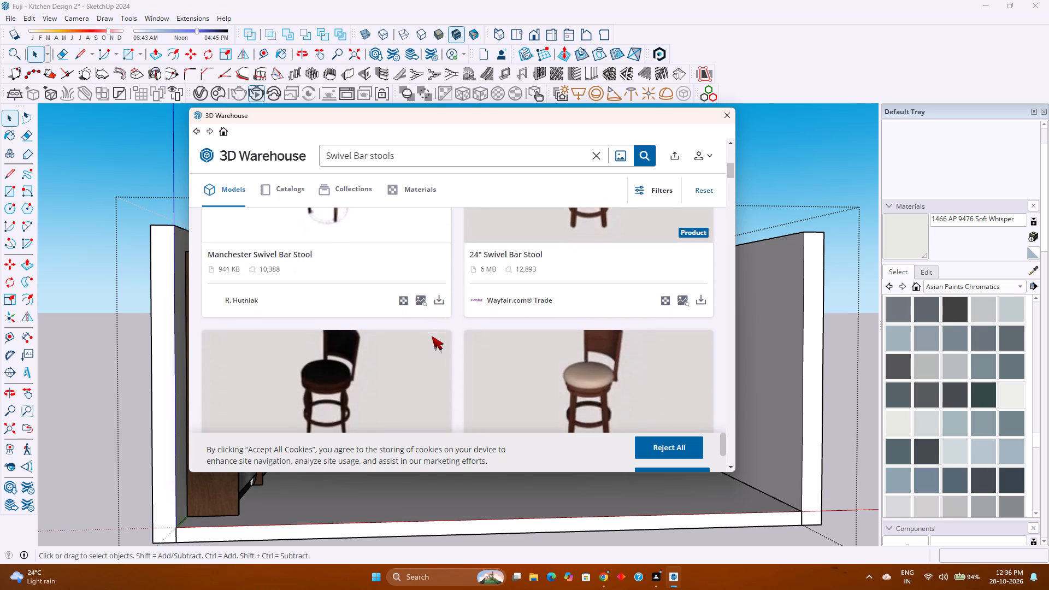
scroll(432, 336, down, 5)
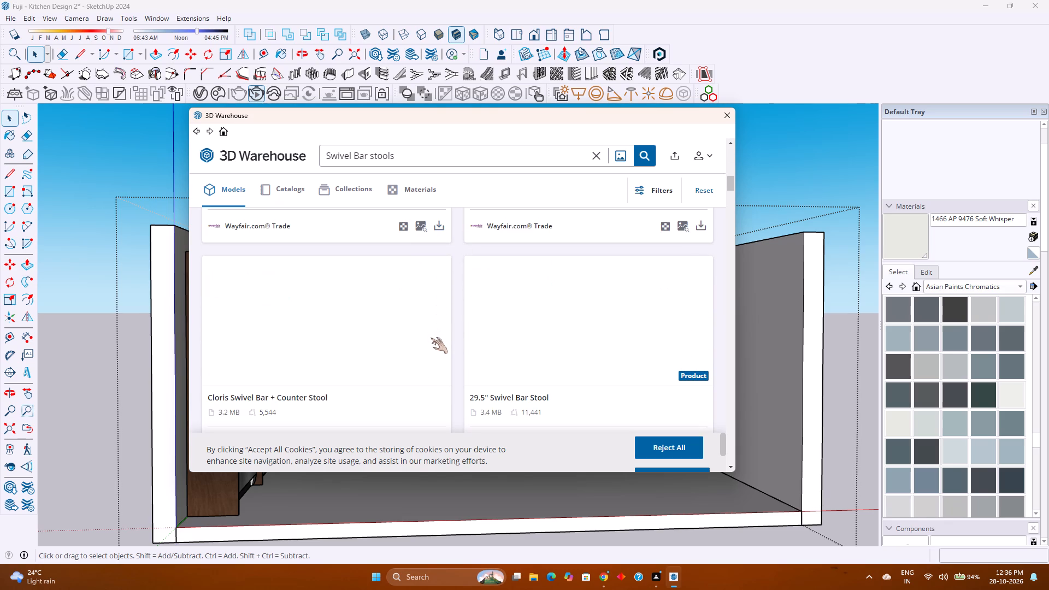
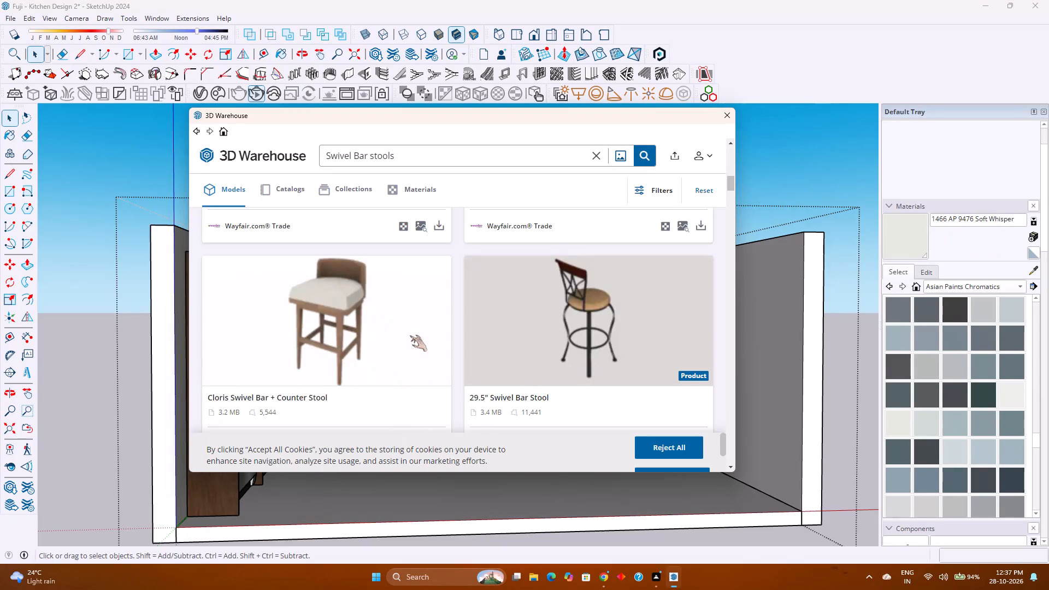
Examine the swivel bar stool results from the Cloris and Rochefort models through the Heartwood models for a suitable kitchen stool.
scroll(410, 335, up, 5)
scroll(410, 335, down, 9)
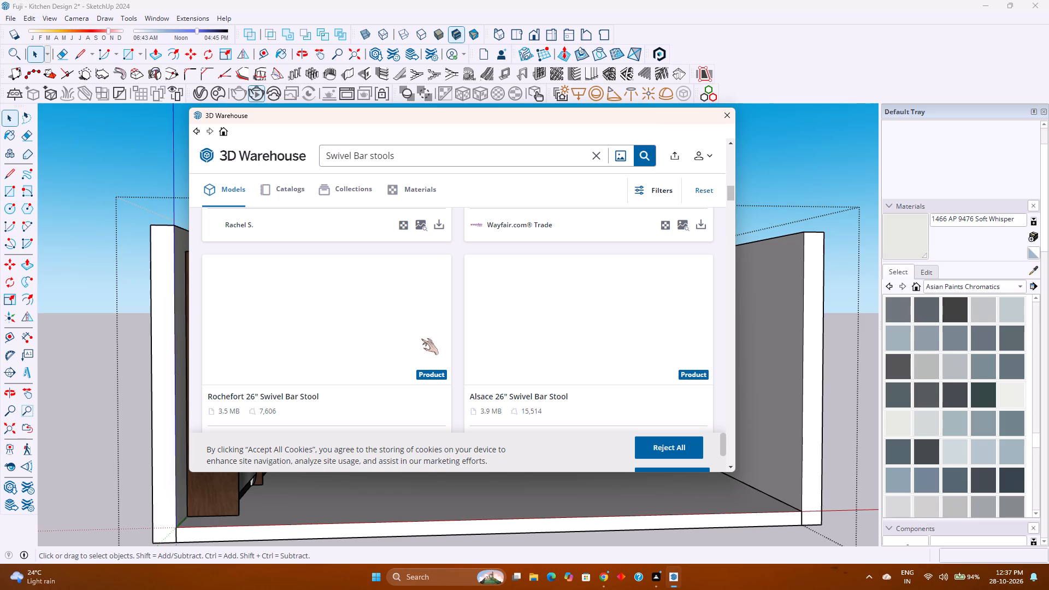
scroll(421, 339, down, 2)
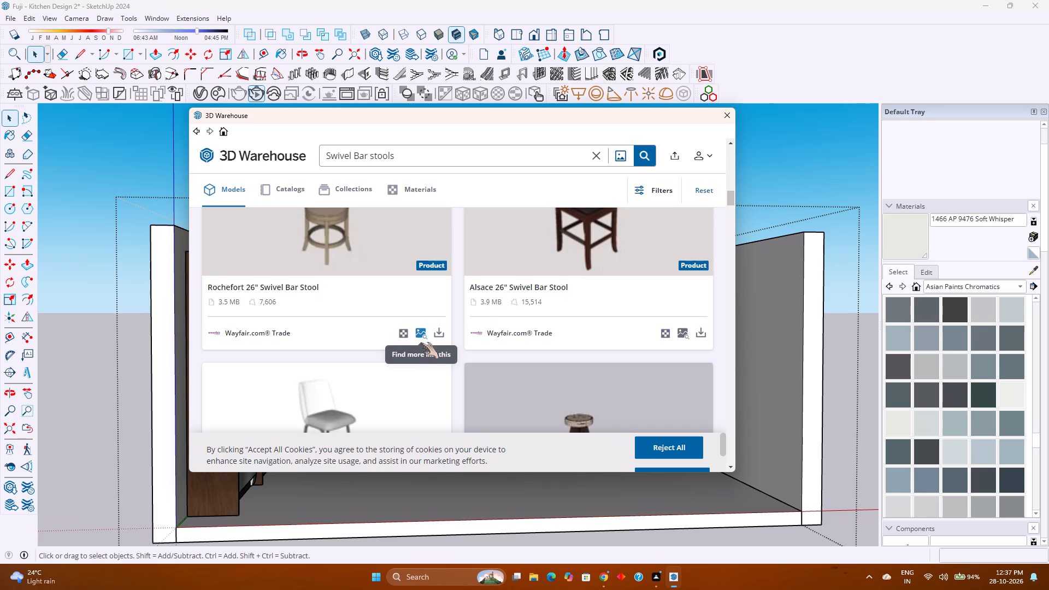
scroll(421, 343, down, 4)
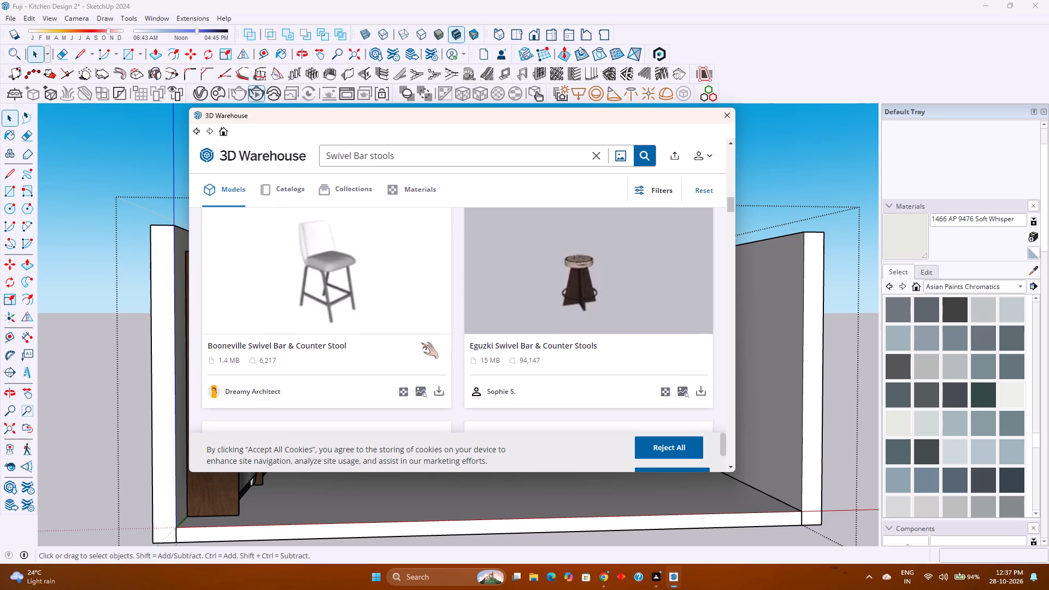
scroll(421, 343, down, 3)
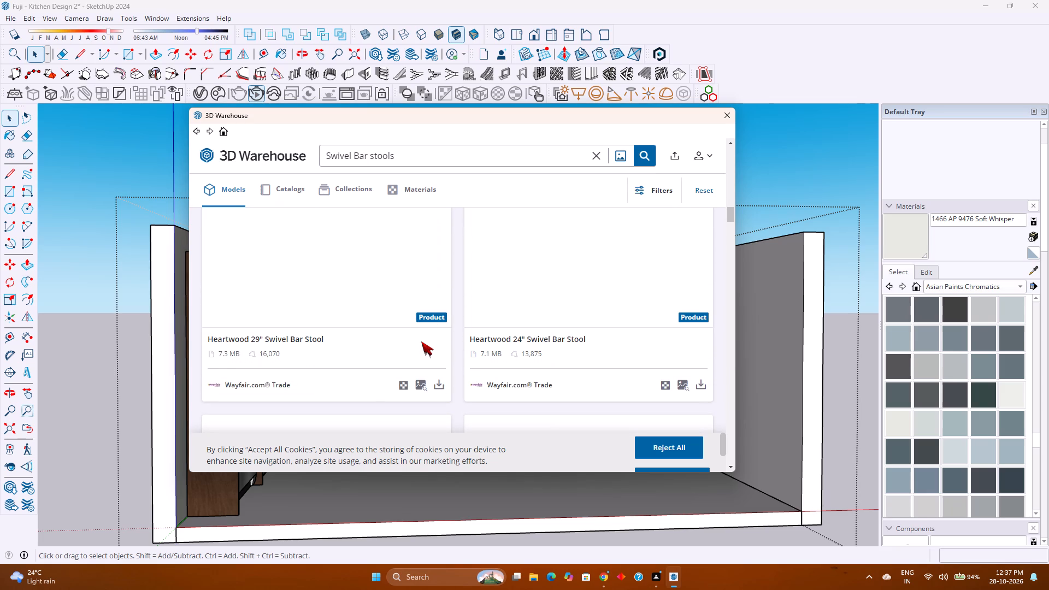
scroll(421, 341, up, 2)
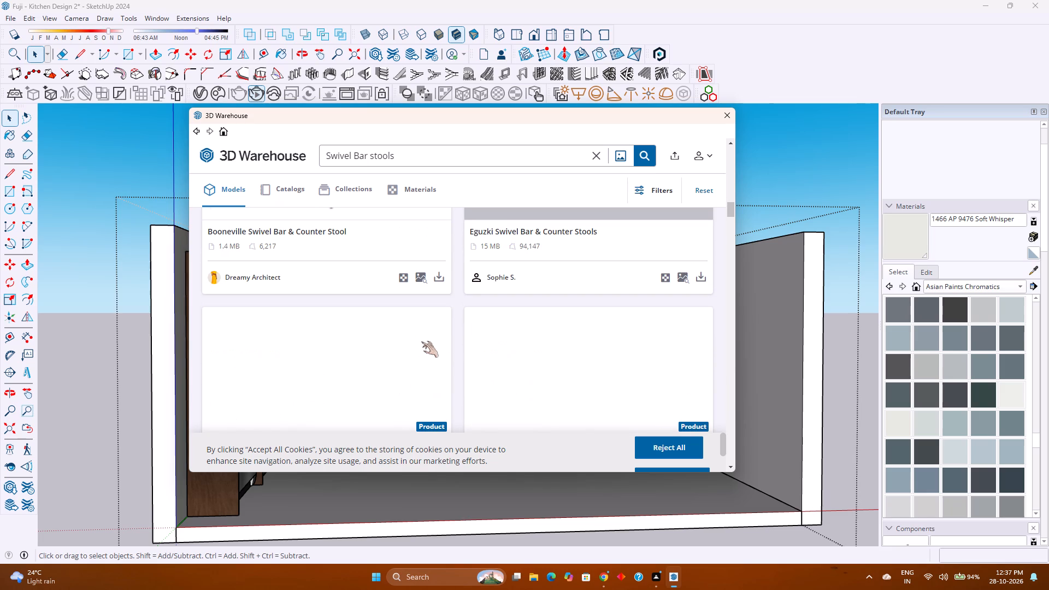
scroll(421, 341, up, 3)
right_click(421, 341)
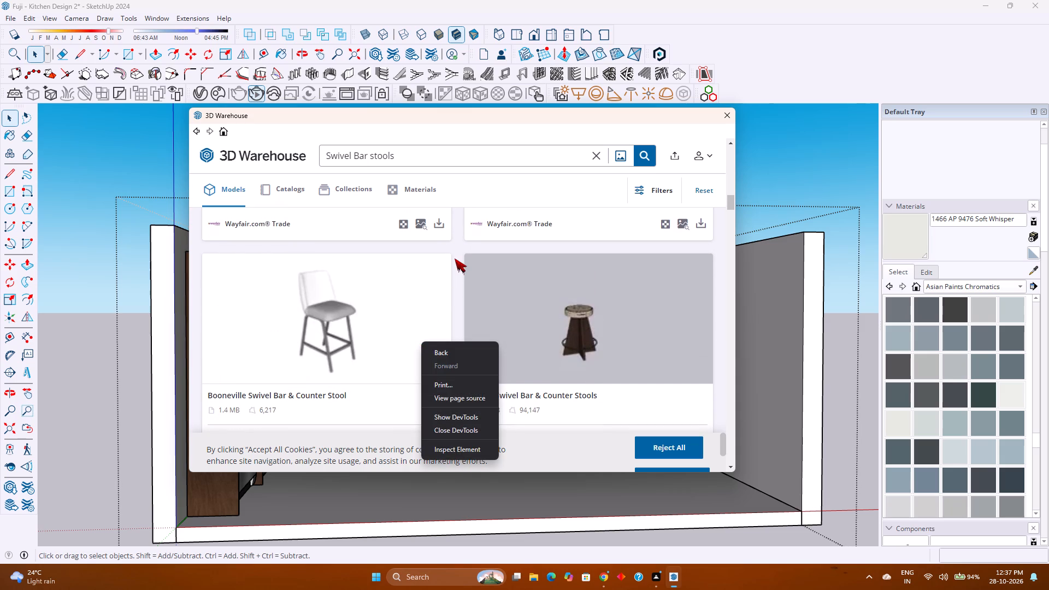
click(456, 253)
scroll(456, 253, down, 4)
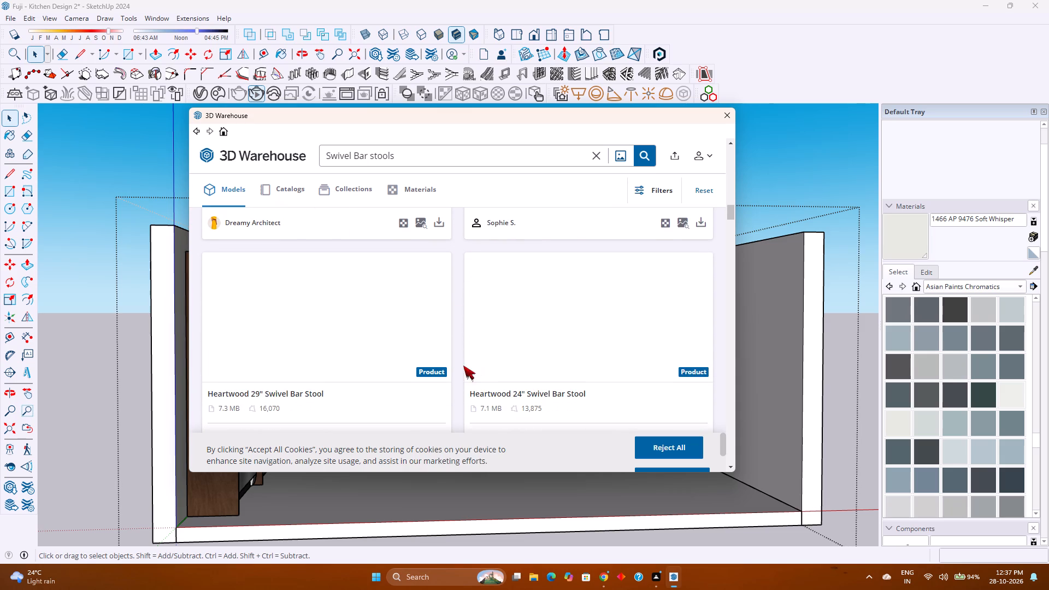
click(464, 407)
click(459, 376)
click(455, 382)
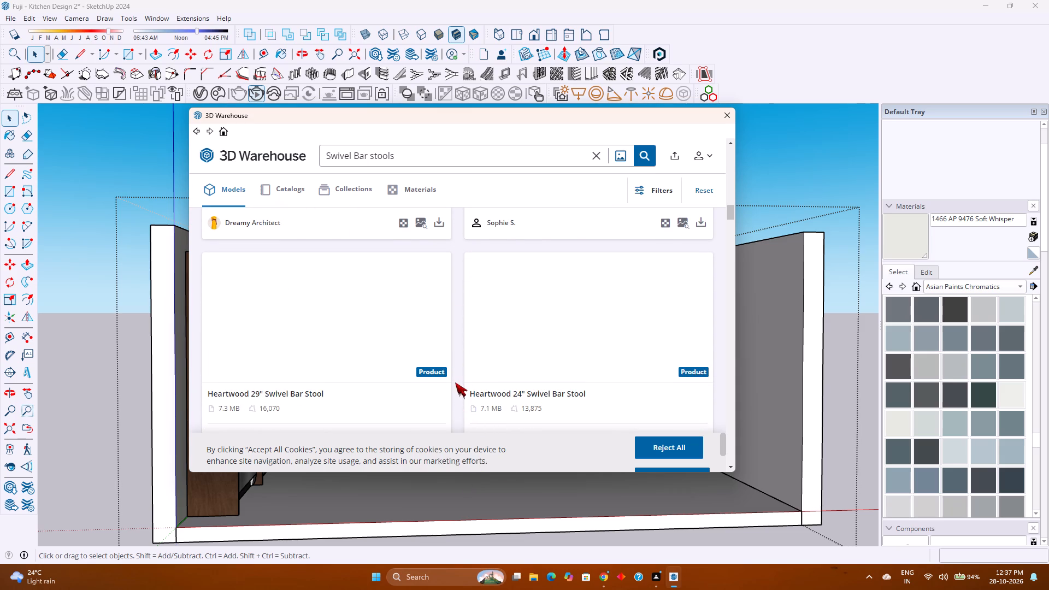
click(455, 381)
scroll(452, 381, down, 2)
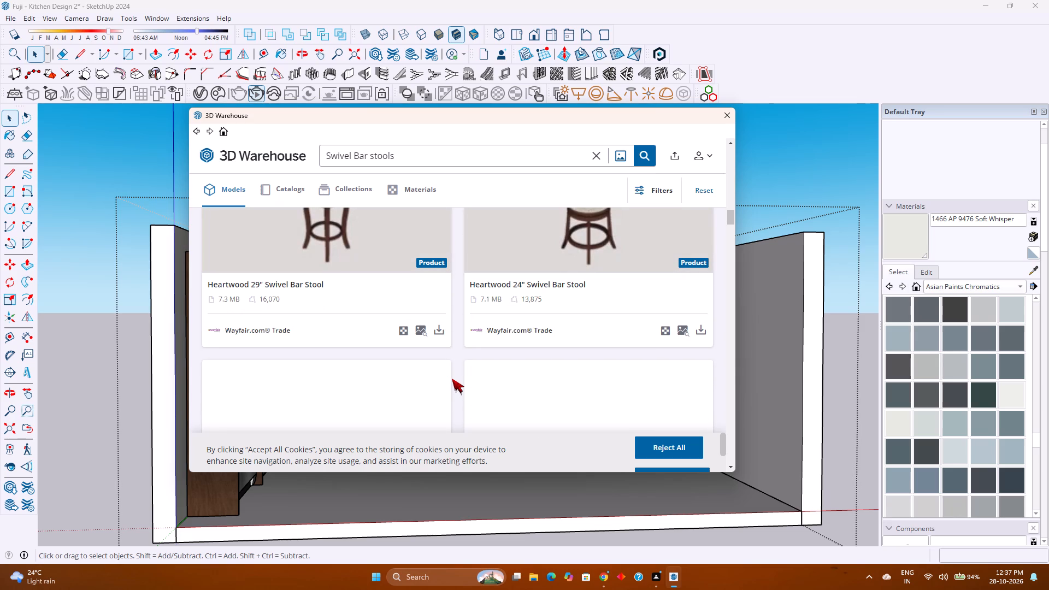
scroll(451, 379, up, 4)
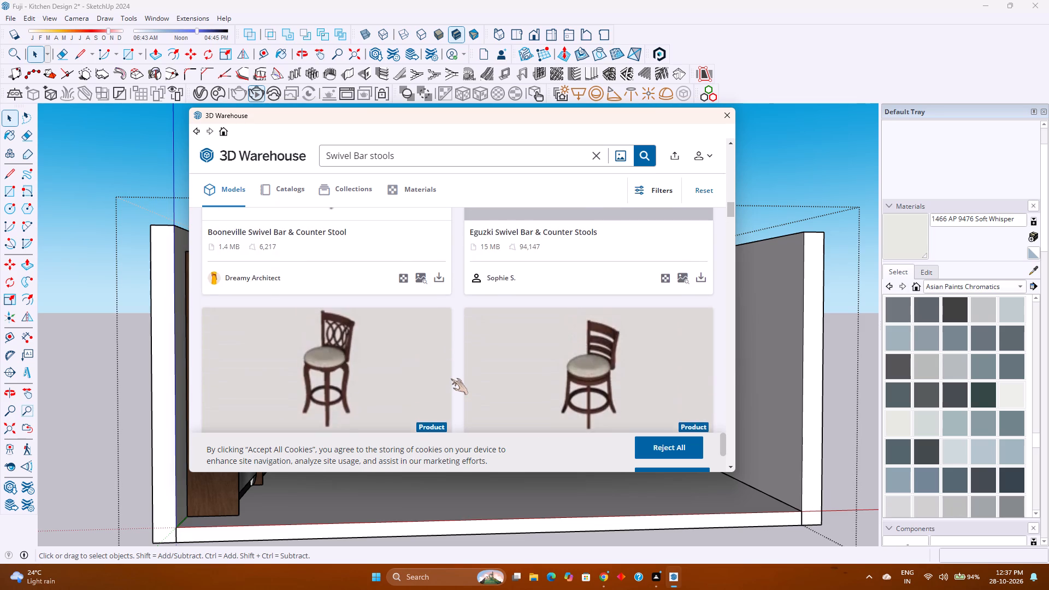
scroll(451, 379, up, 6)
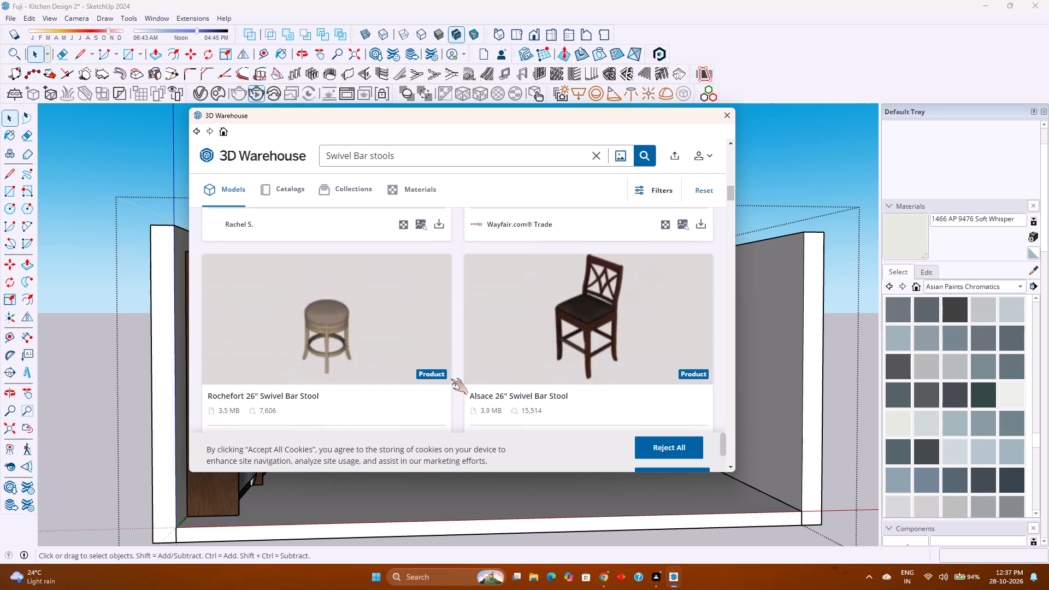
scroll(451, 379, up, 4)
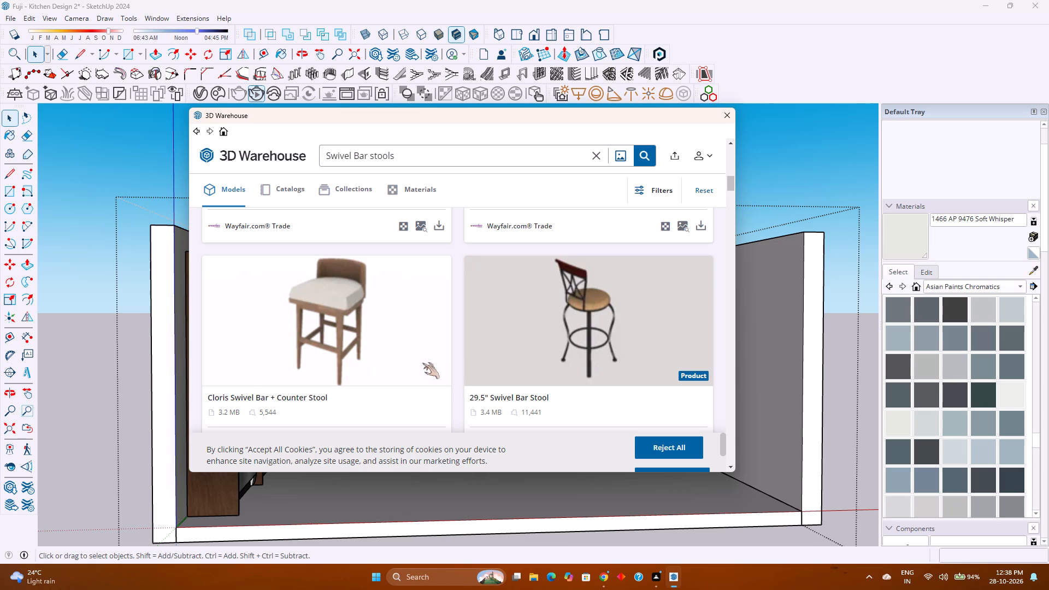
Look further through the swivel bar stool results, from the Rochefort models on to the adjustable-height models, for a suitable design.
scroll(422, 361, down, 6)
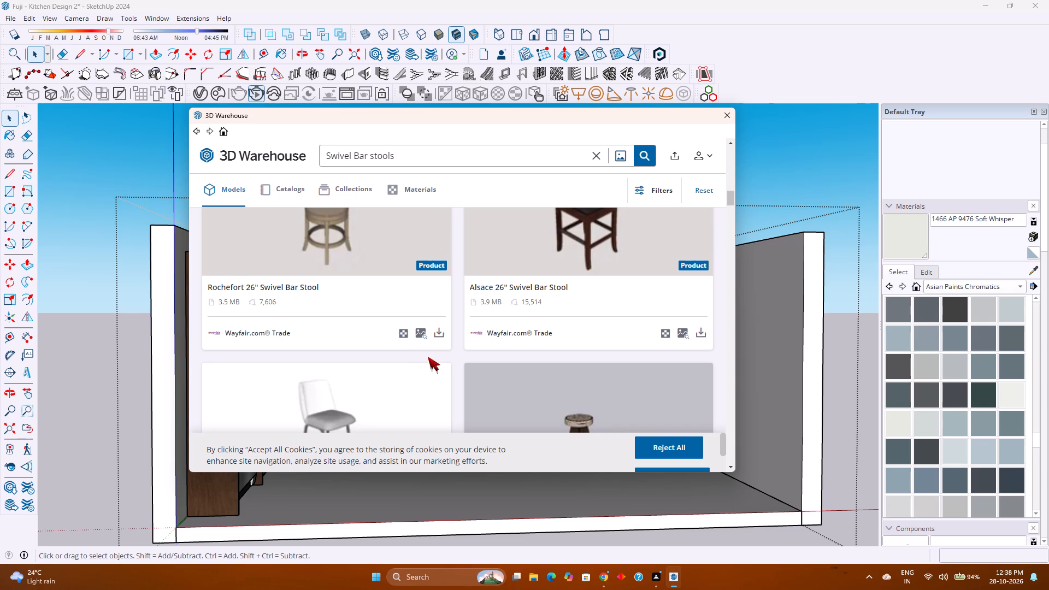
scroll(428, 357, up, 2)
scroll(428, 357, down, 6)
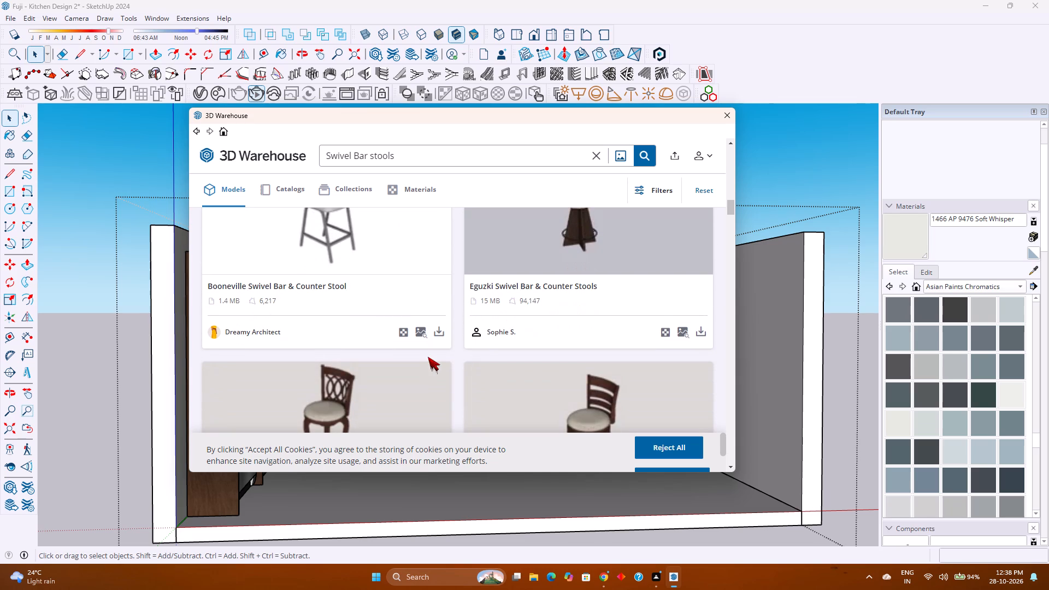
scroll(427, 357, down, 2)
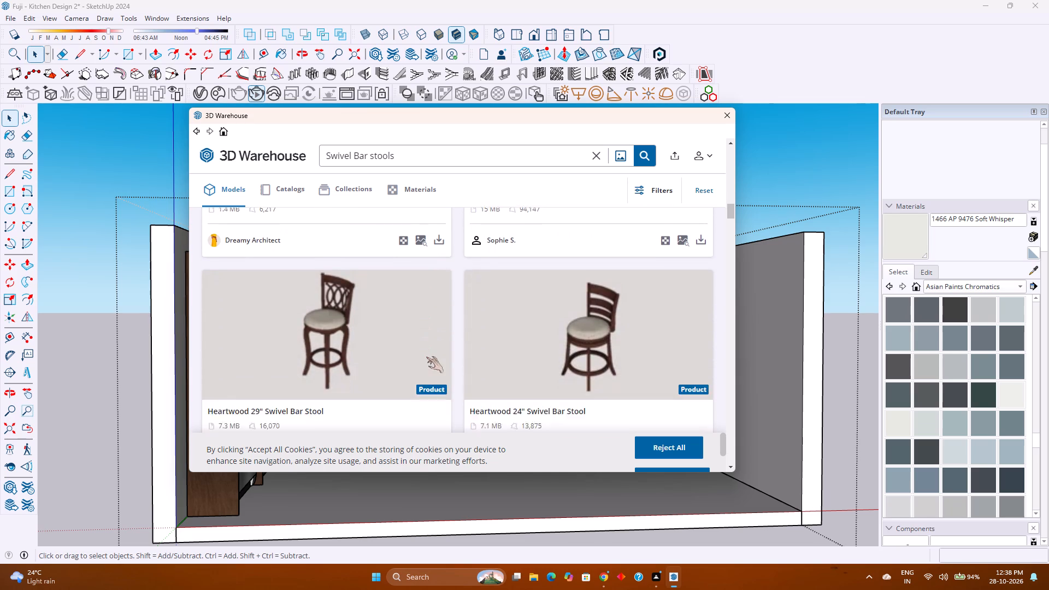
scroll(425, 357, down, 1)
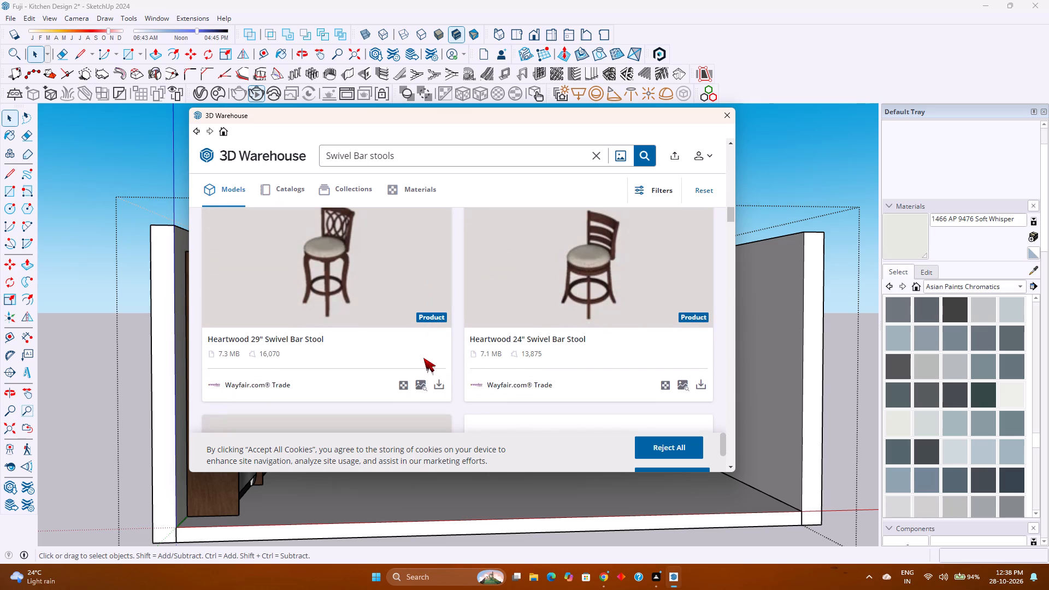
scroll(423, 358, down, 1)
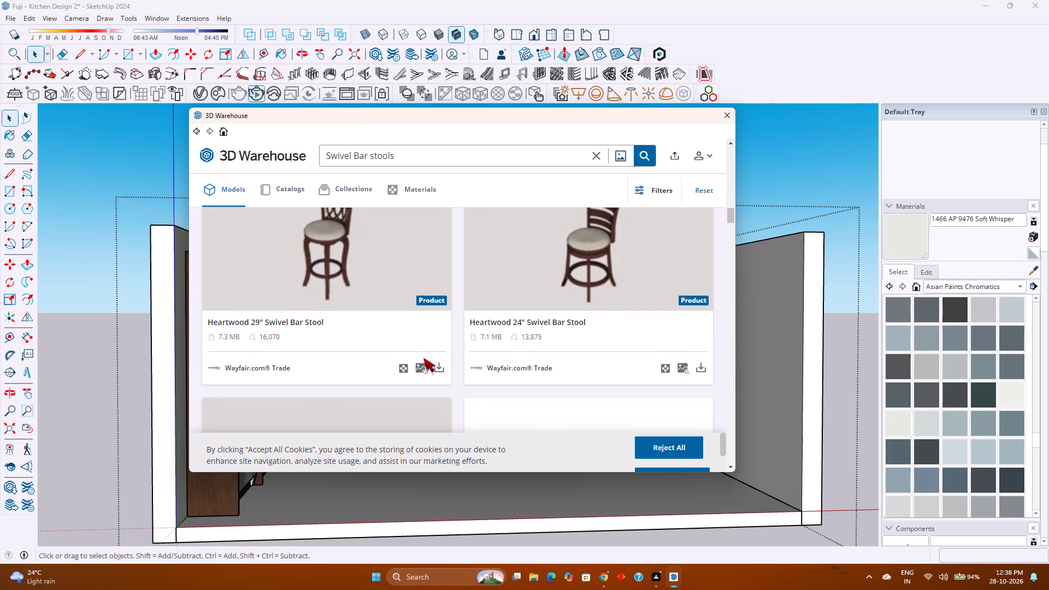
scroll(423, 358, down, 4)
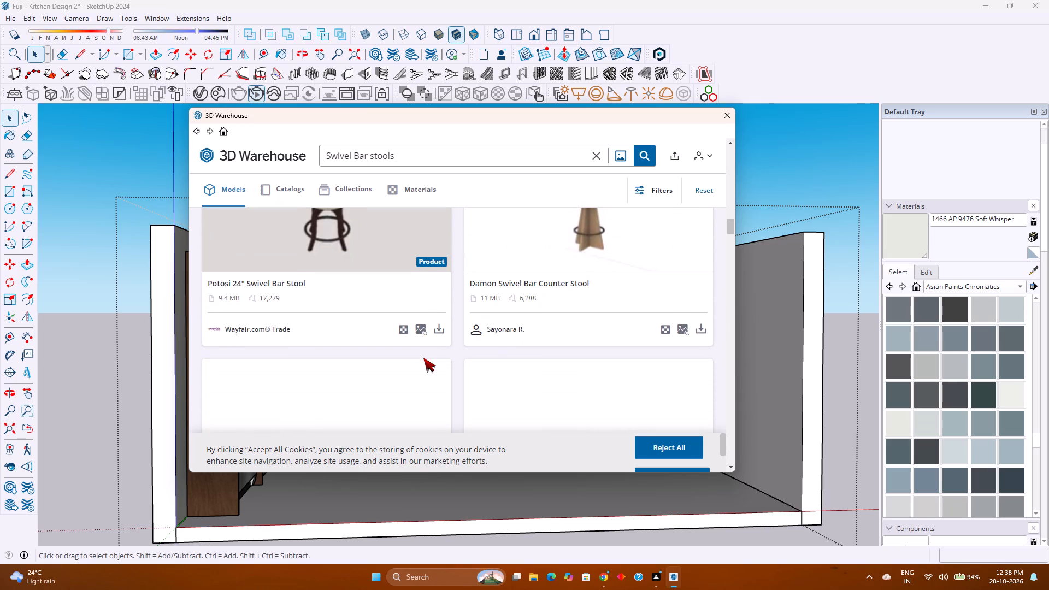
scroll(423, 358, down, 7)
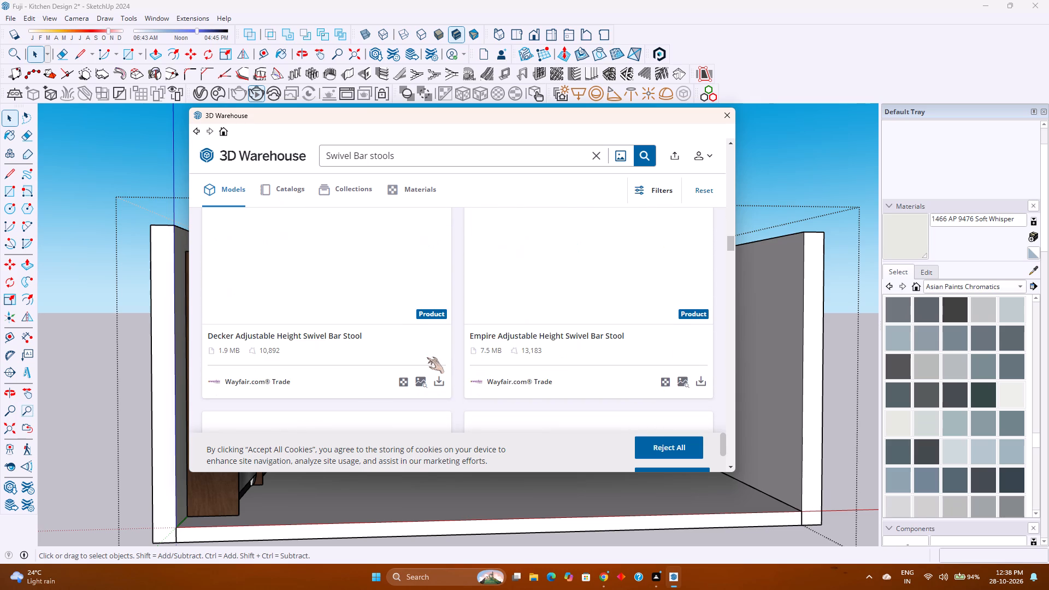
scroll(428, 353, down, 10)
scroll(449, 349, up, 14)
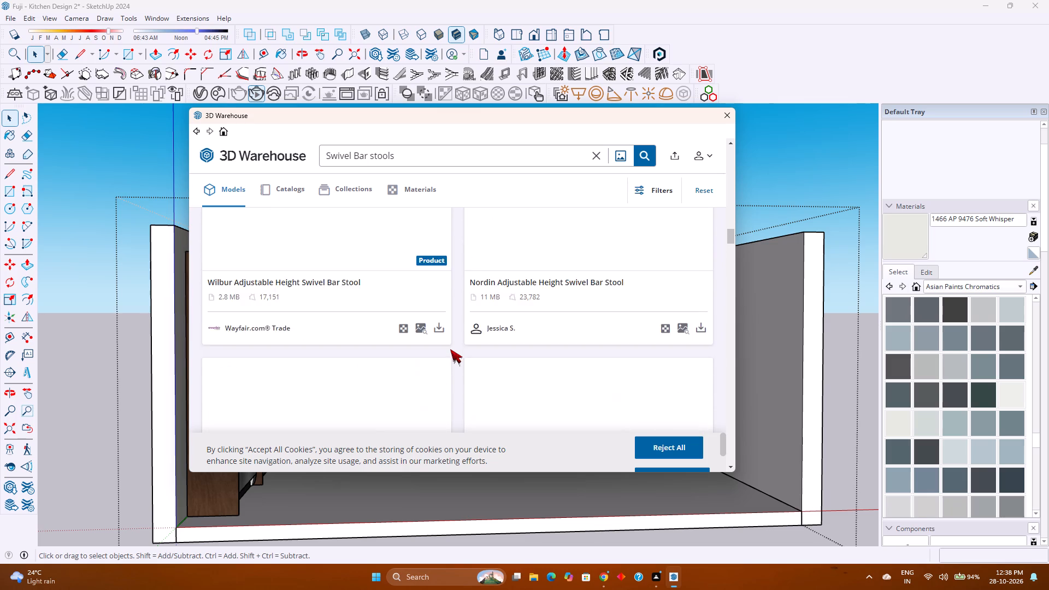
scroll(450, 349, up, 11)
scroll(444, 349, down, 6)
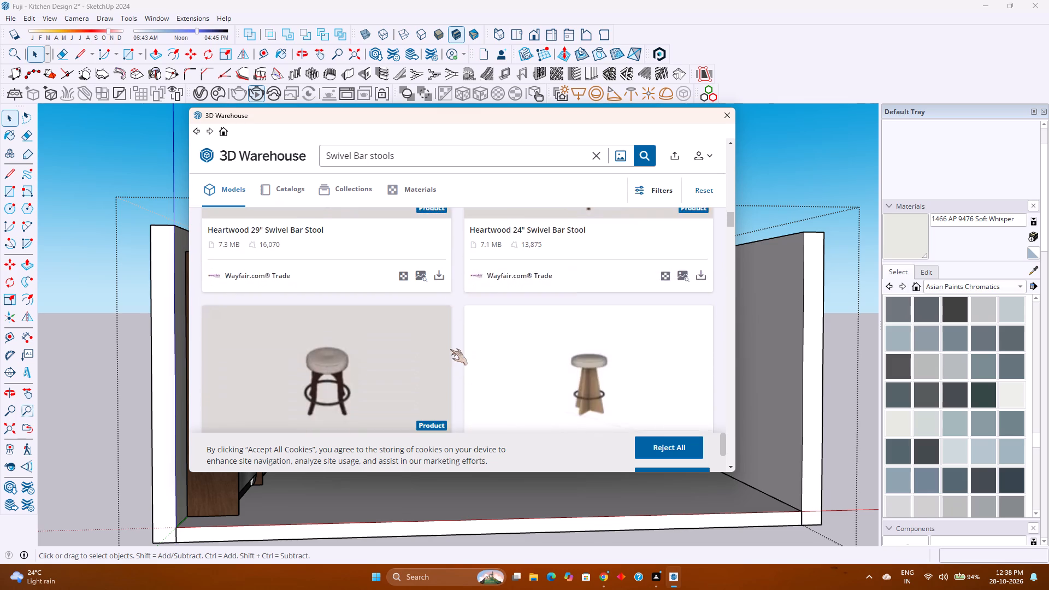
scroll(450, 349, down, 6)
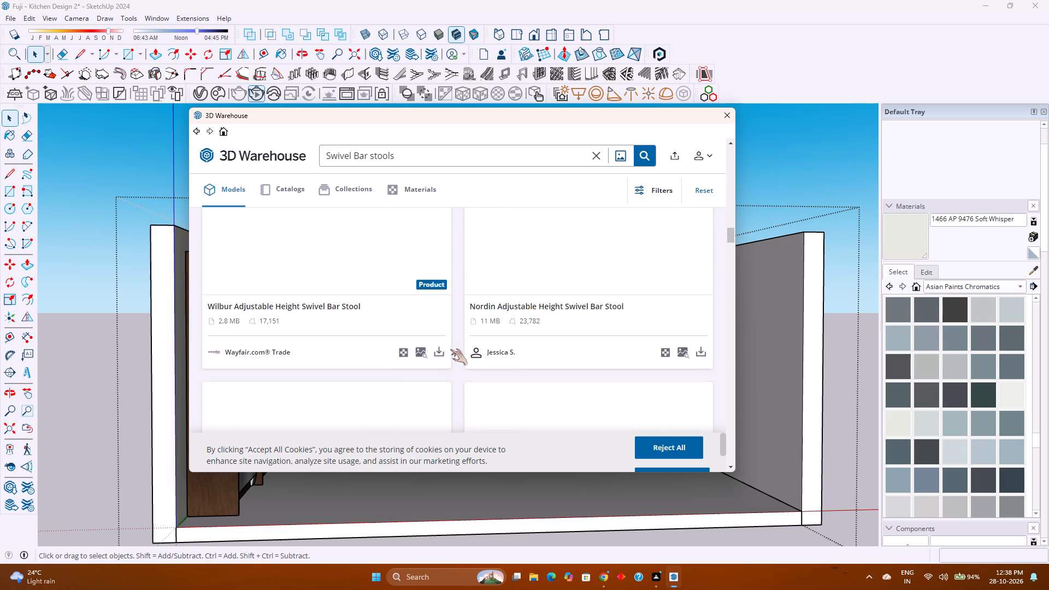
scroll(450, 349, down, 9)
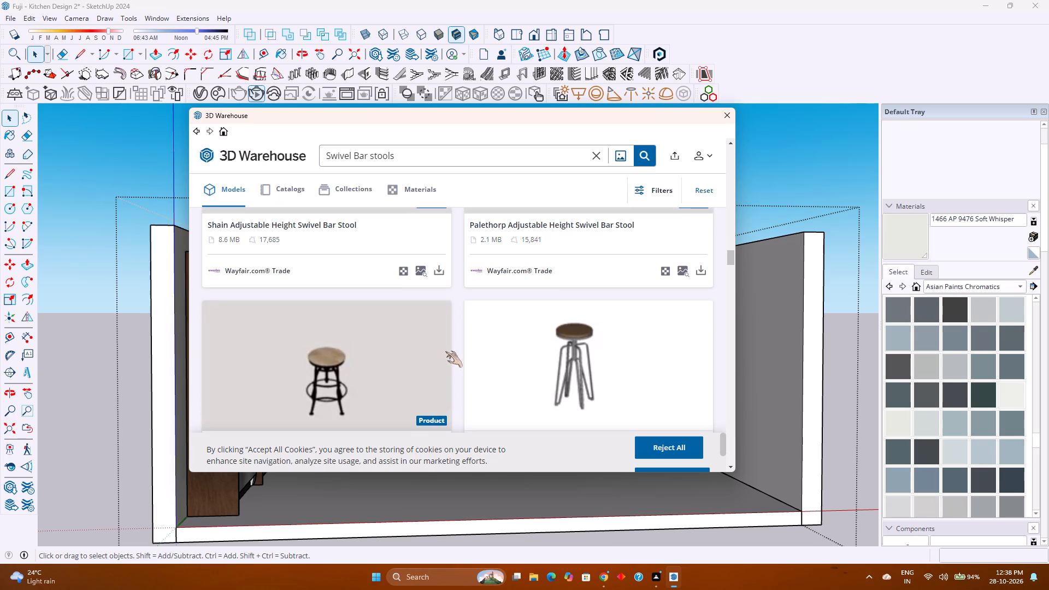
scroll(445, 351, down, 6)
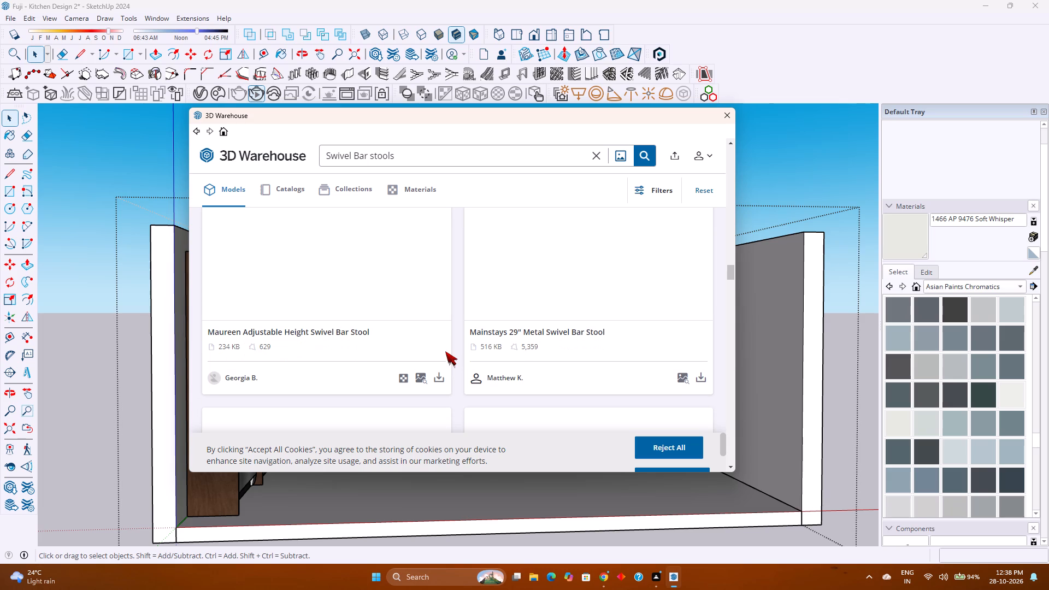
Examine the adjustable-height swivel bar stools around the Southbridge, Maureen, Shen and Mainstays models for a suitable kitchen stool.
scroll(447, 351, up, 4)
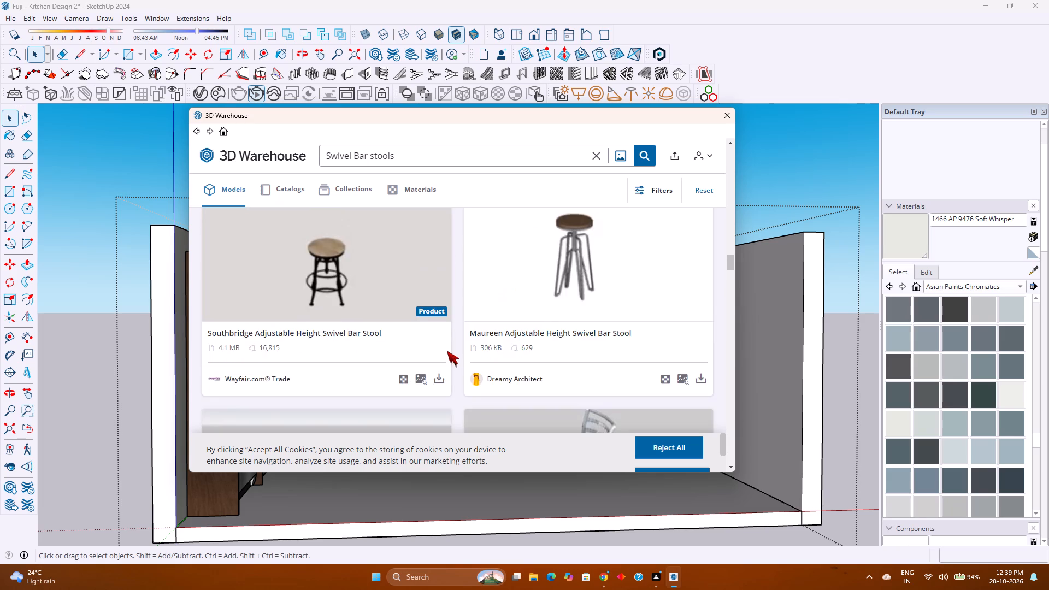
scroll(447, 351, down, 9)
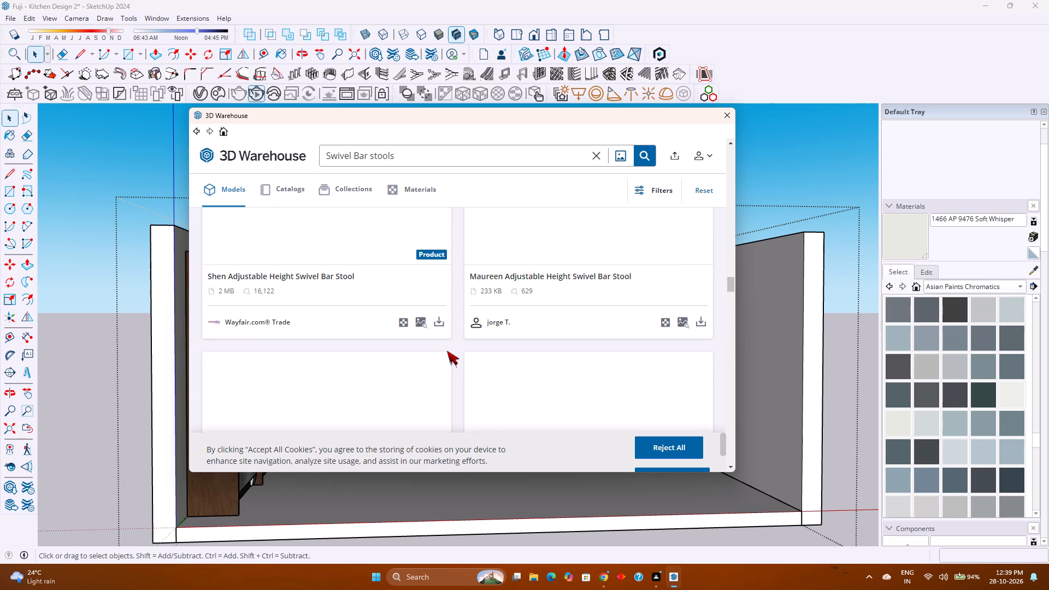
scroll(447, 351, up, 4)
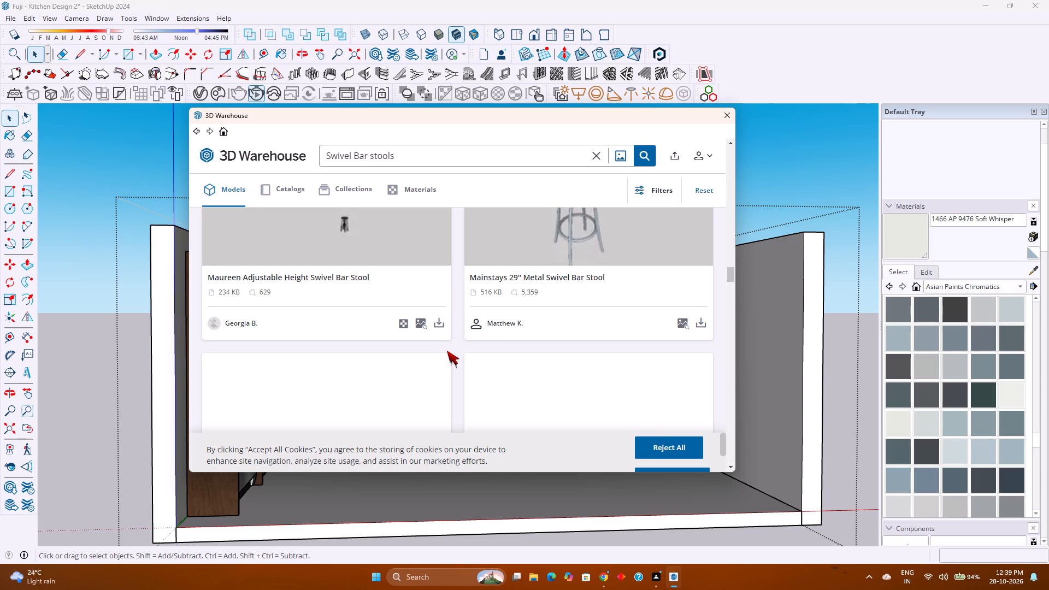
scroll(447, 351, down, 2)
scroll(447, 350, up, 6)
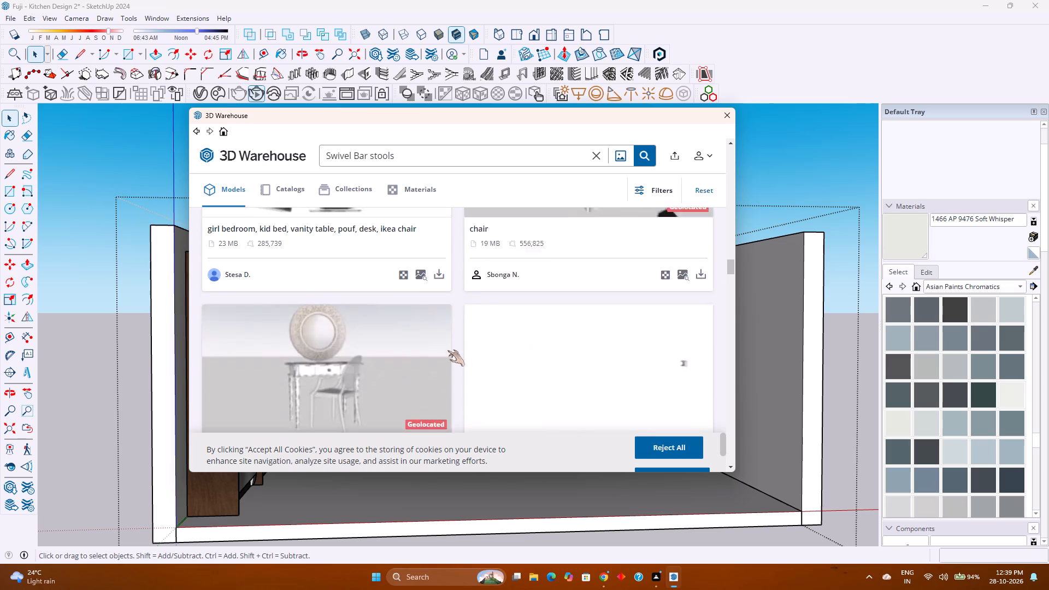
scroll(447, 350, down, 6)
scroll(447, 350, up, 3)
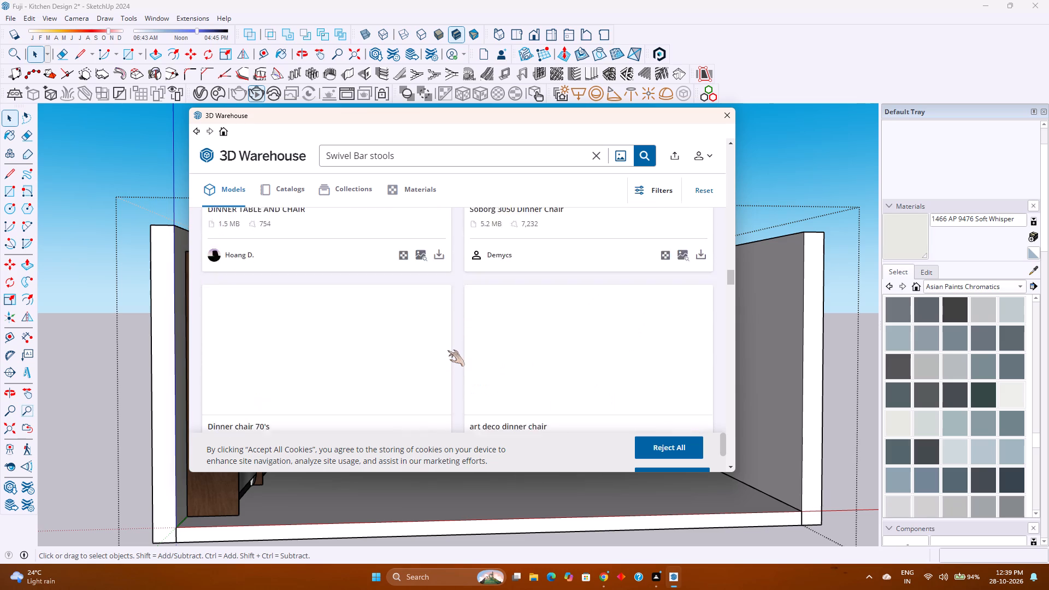
Re-examine the earlier swivel bar stool results, from the Shain and Empire models back to the Heartwood models.
scroll(447, 350, up, 8)
scroll(447, 350, down, 4)
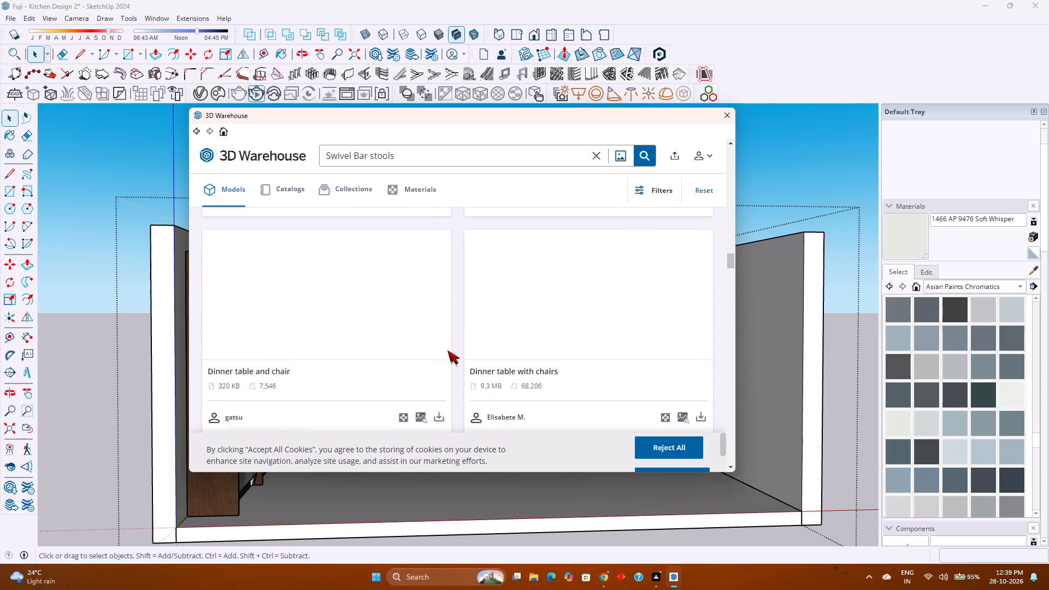
scroll(447, 350, down, 1)
scroll(447, 350, up, 8)
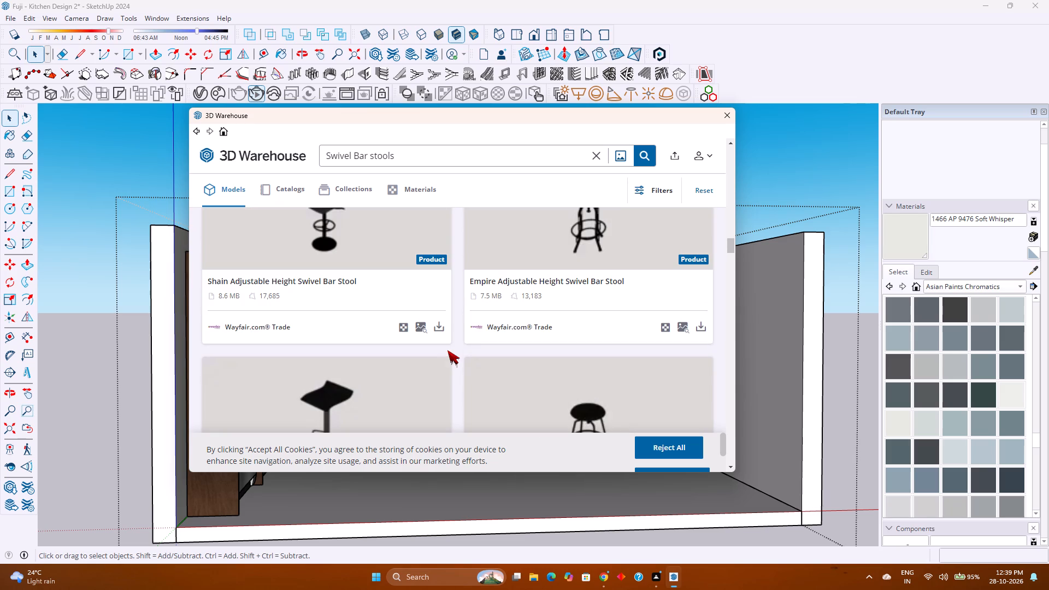
scroll(447, 350, down, 1)
scroll(447, 350, up, 3)
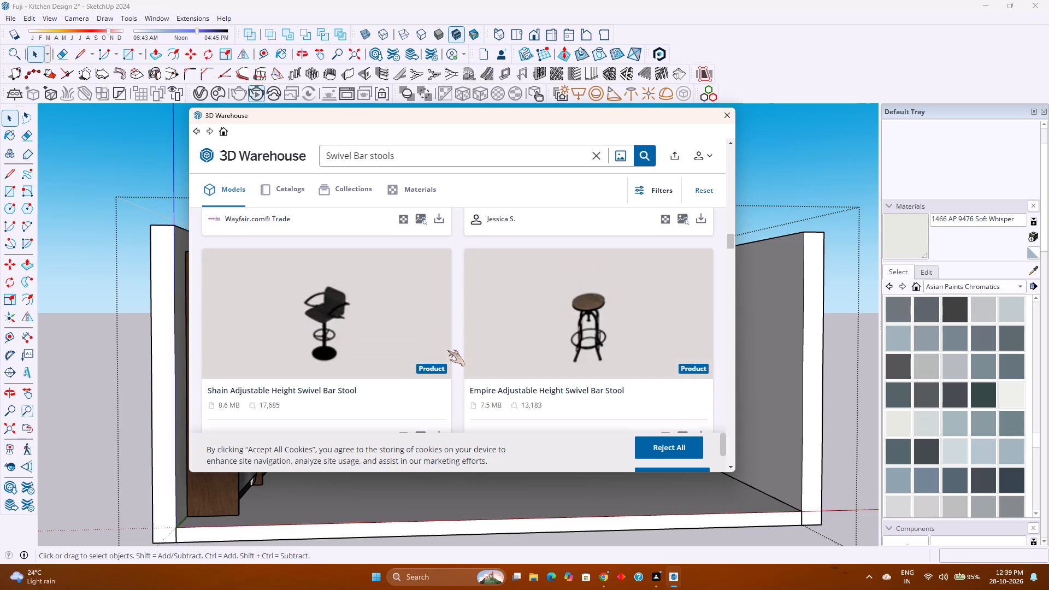
scroll(447, 350, up, 4)
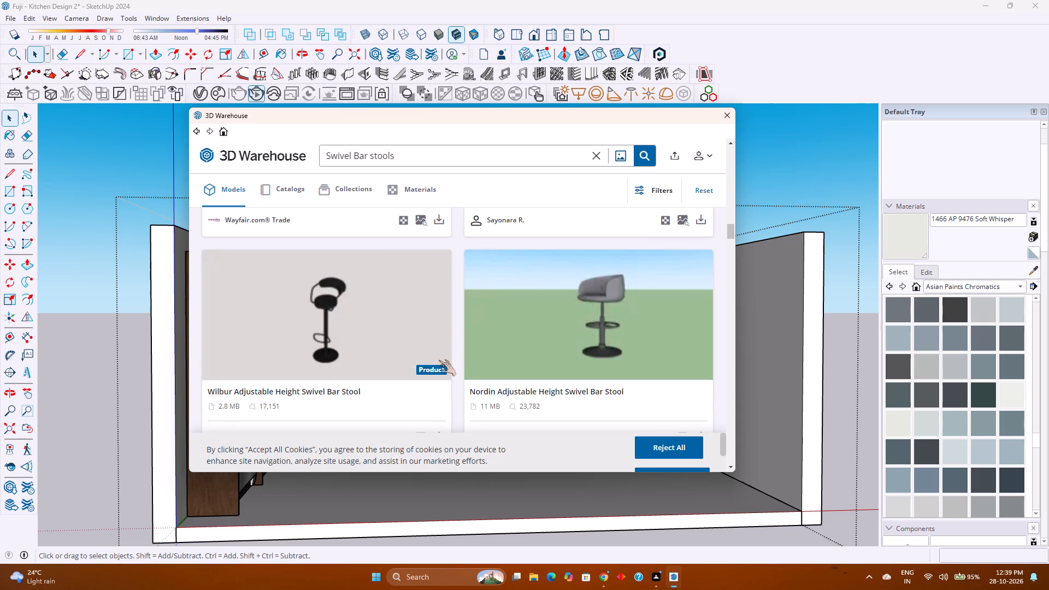
scroll(450, 357, up, 6)
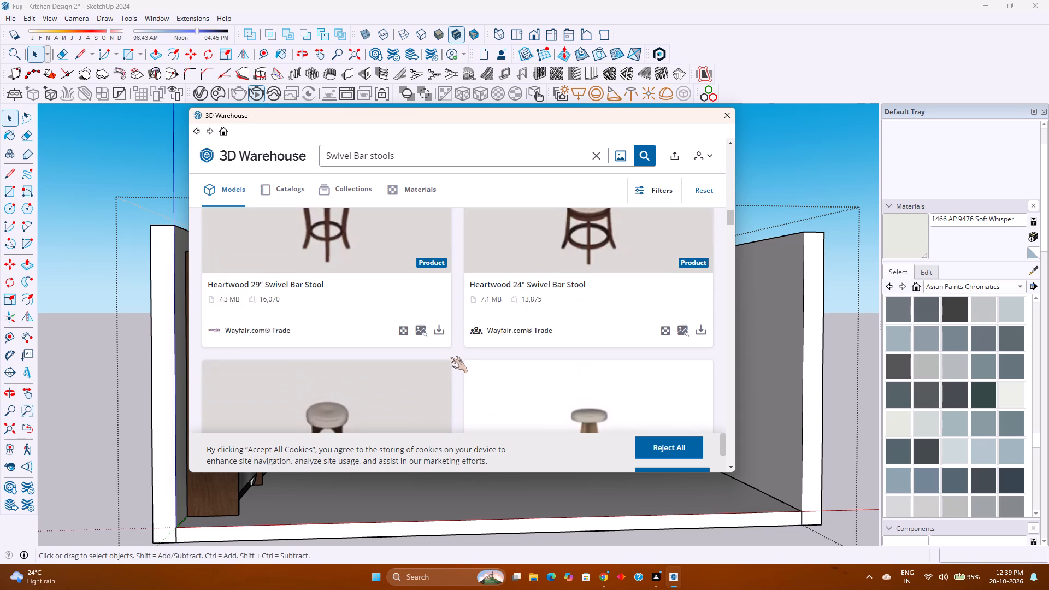
scroll(450, 357, up, 5)
Look through the swivel bar stools from the Potosi and Damon models on to the Four Hands Cardell models.
scroll(450, 357, down, 10)
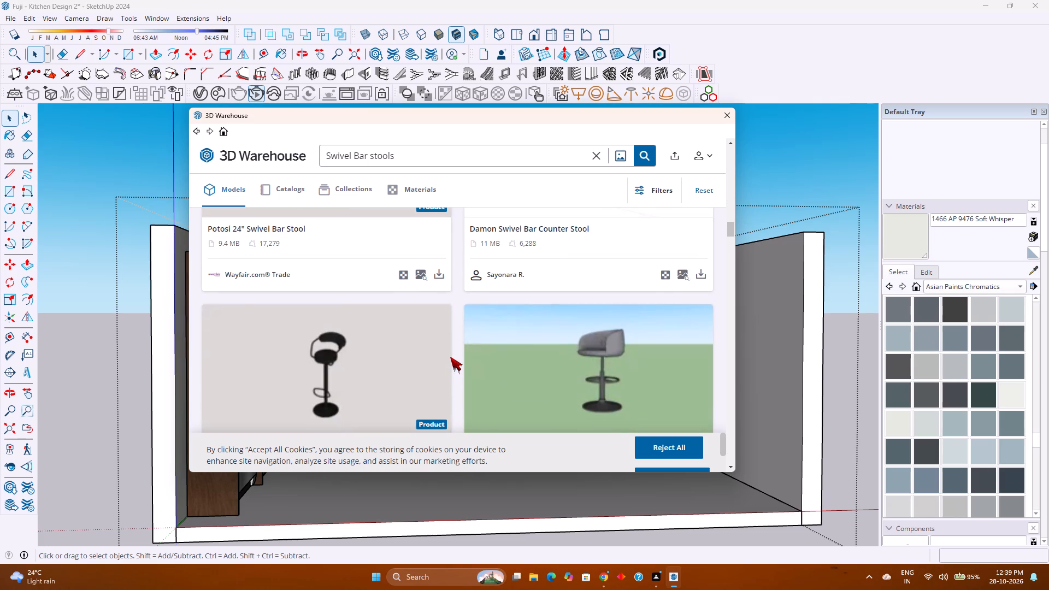
scroll(450, 357, down, 10)
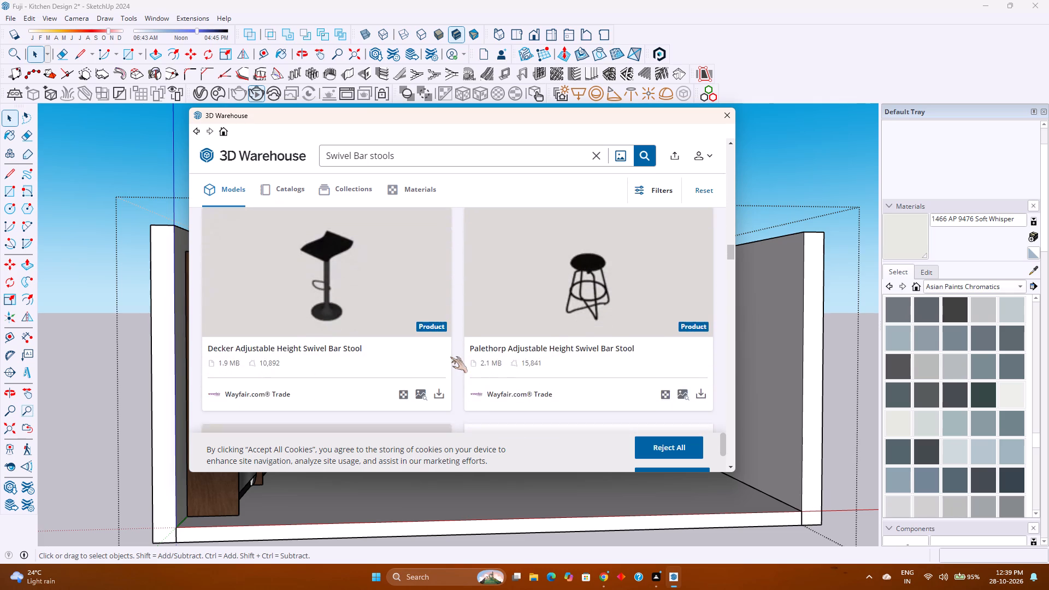
scroll(450, 357, down, 8)
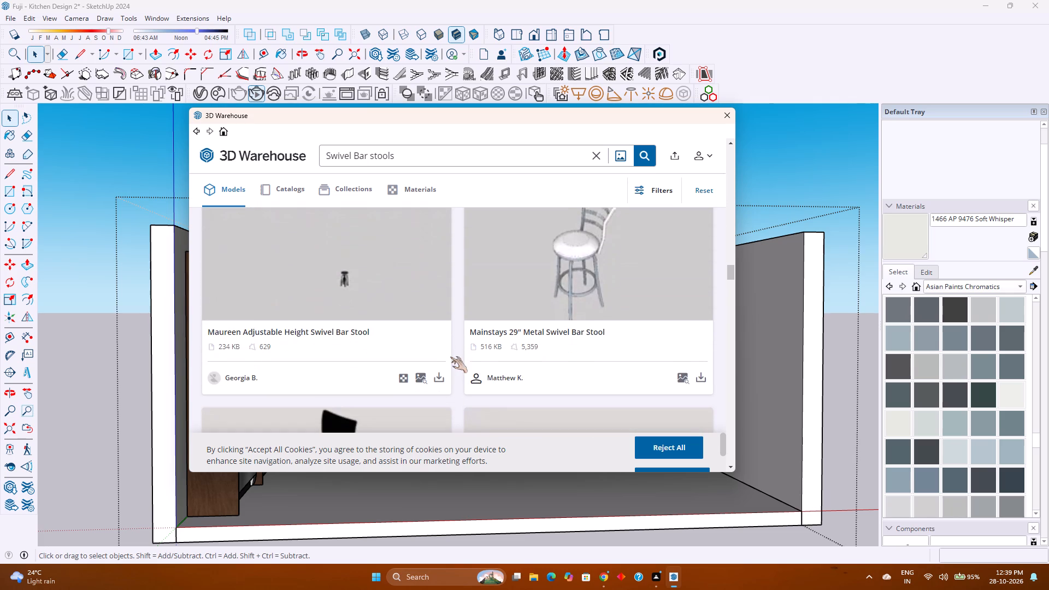
scroll(450, 357, down, 9)
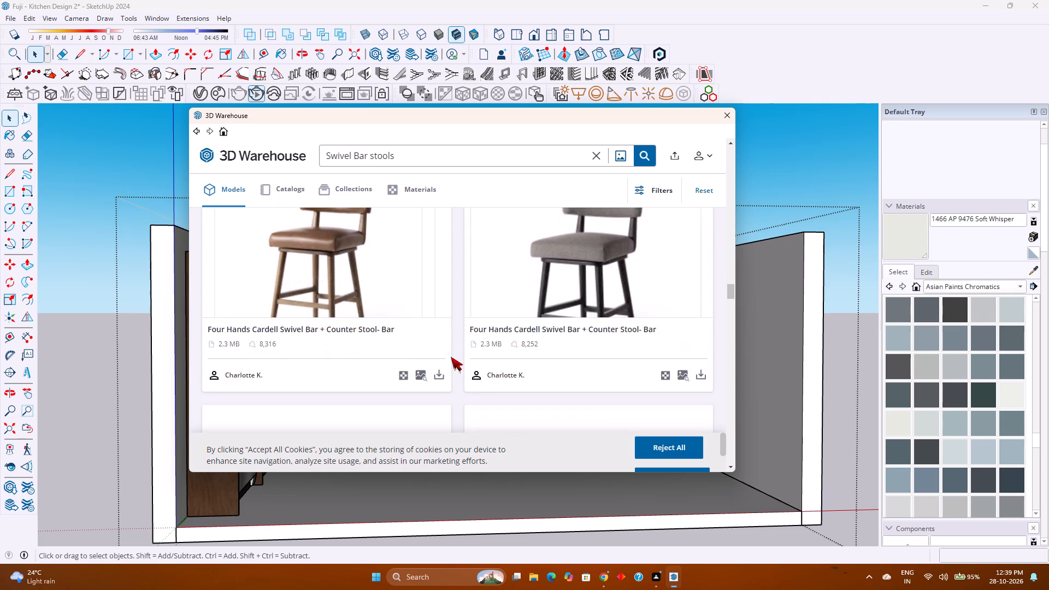
Examine the further results around the Four Hands Hannah and Grove City swivel bar stools.
scroll(451, 357, down, 3)
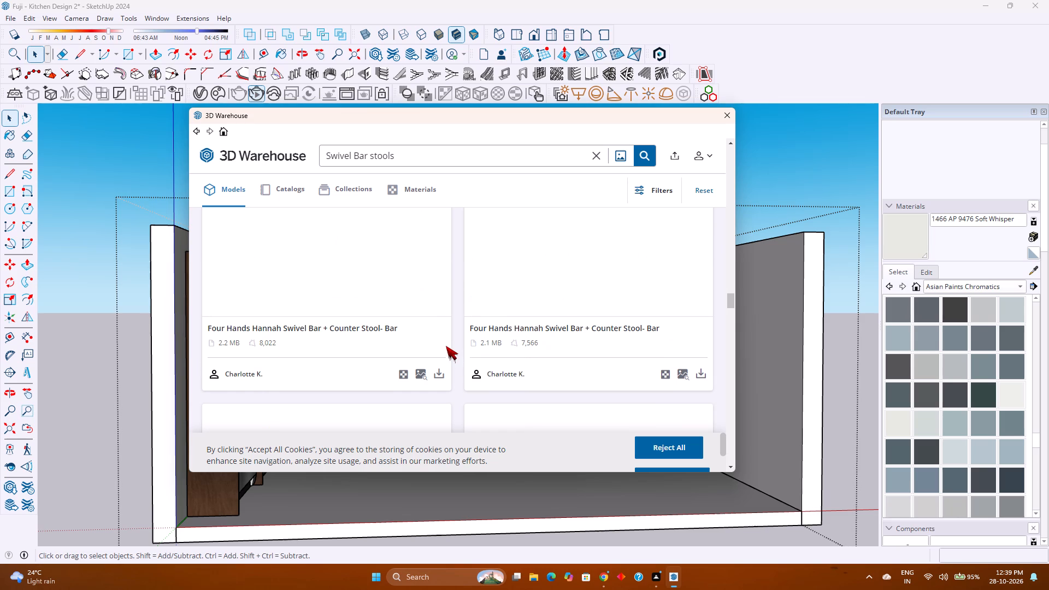
scroll(445, 340, down, 3)
scroll(445, 340, up, 2)
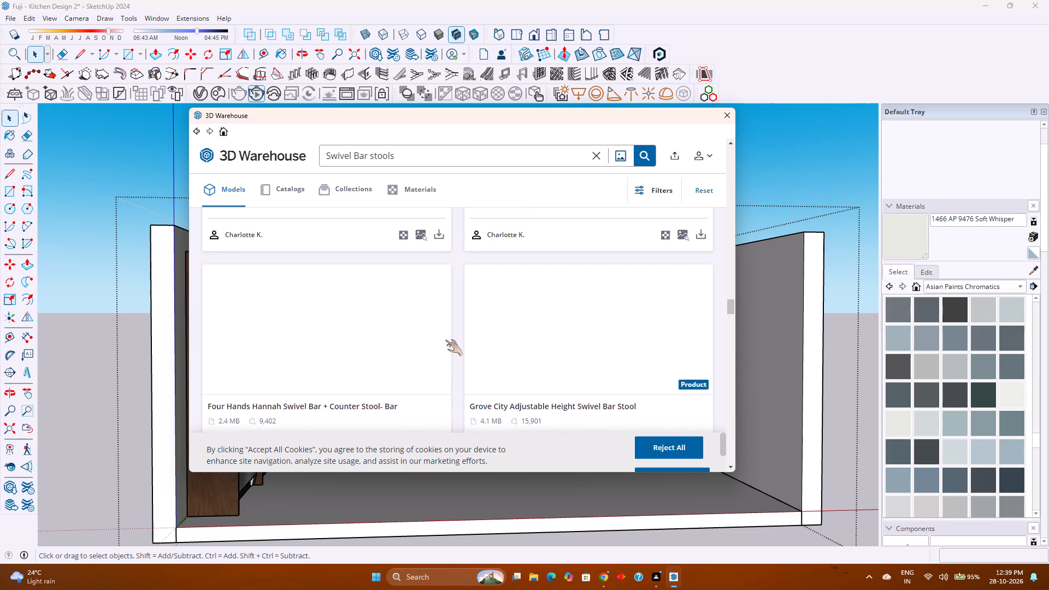
scroll(445, 340, up, 1)
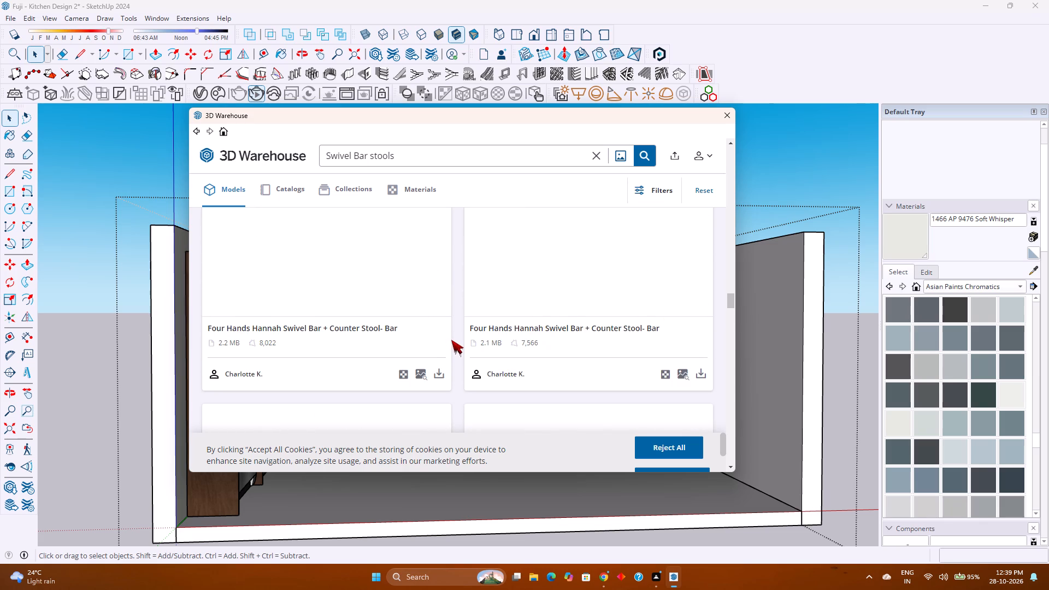
scroll(451, 340, down, 4)
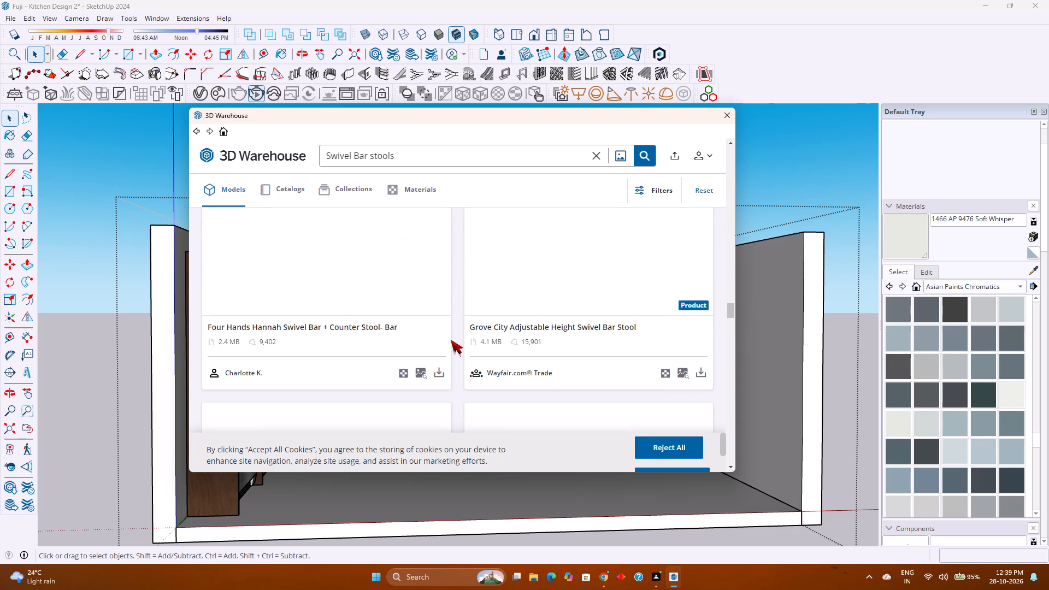
scroll(451, 340, down, 2)
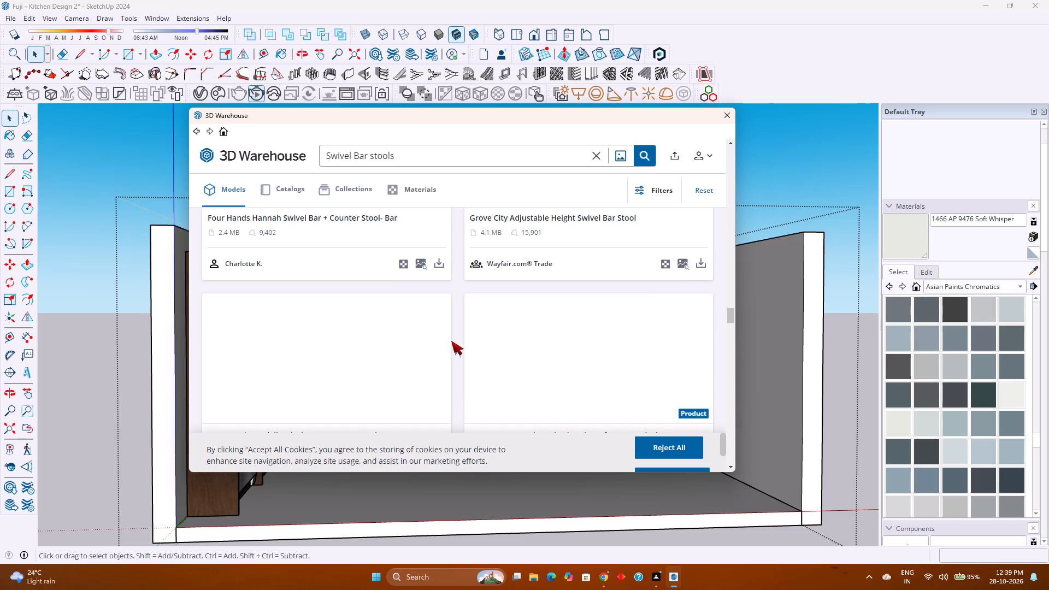
Review the swivel bar stools again from the Grove City model back to the Shain and Empire adjustable-height models.
scroll(451, 341, up, 10)
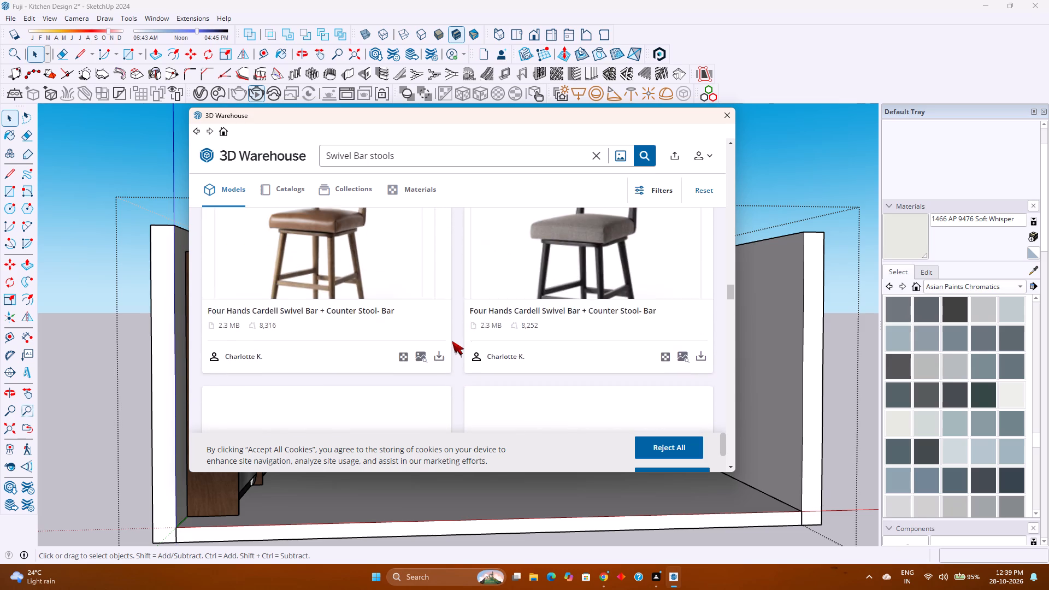
scroll(452, 341, up, 8)
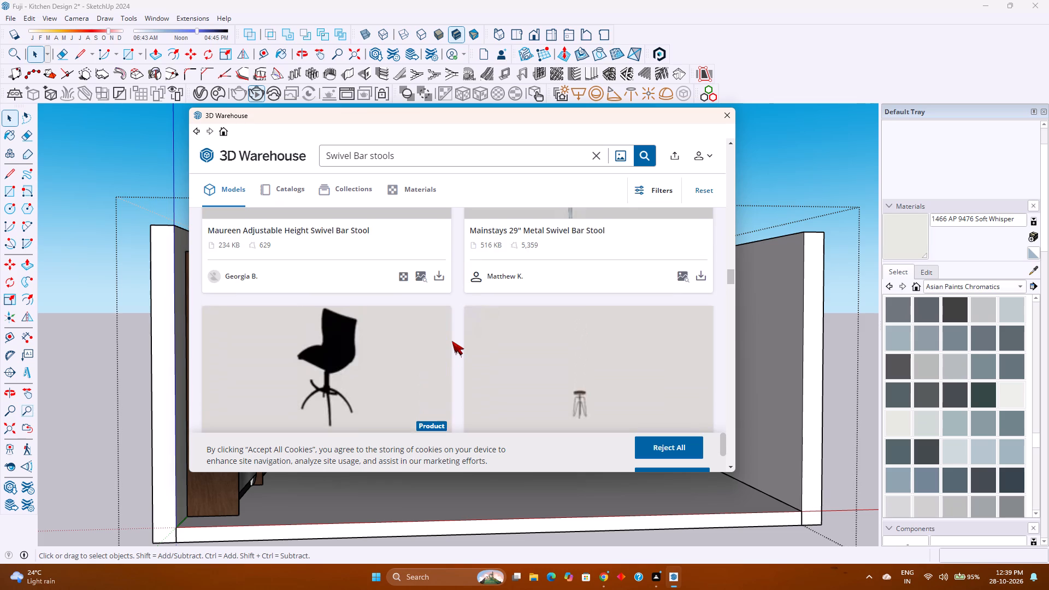
scroll(452, 341, up, 10)
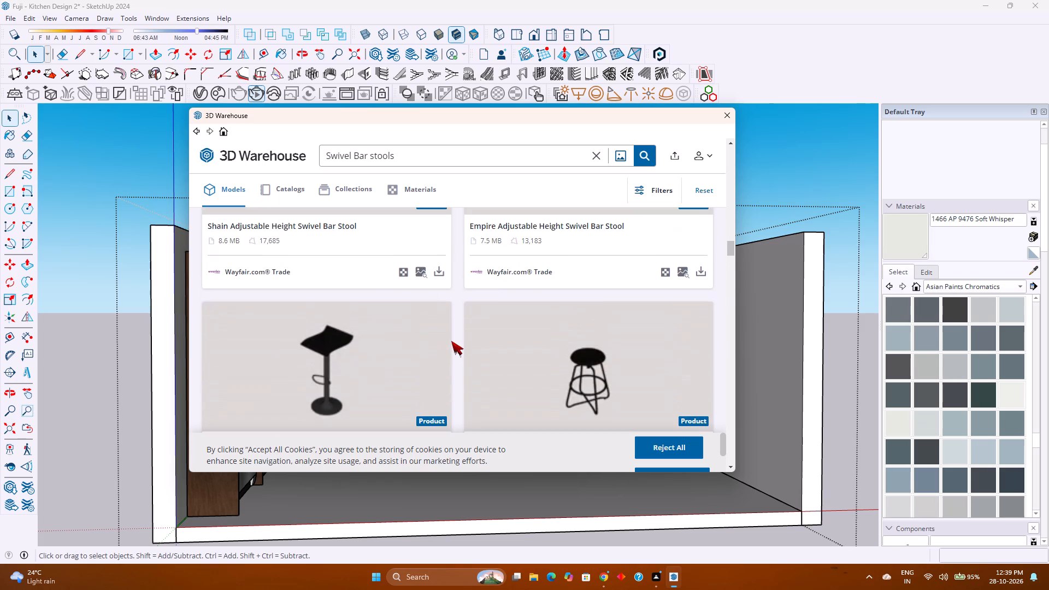
scroll(451, 341, up, 4)
Compare the swivel bar stools once more, from the Shain and Empire models on to the Four Hands Hannah models.
scroll(451, 341, down, 2)
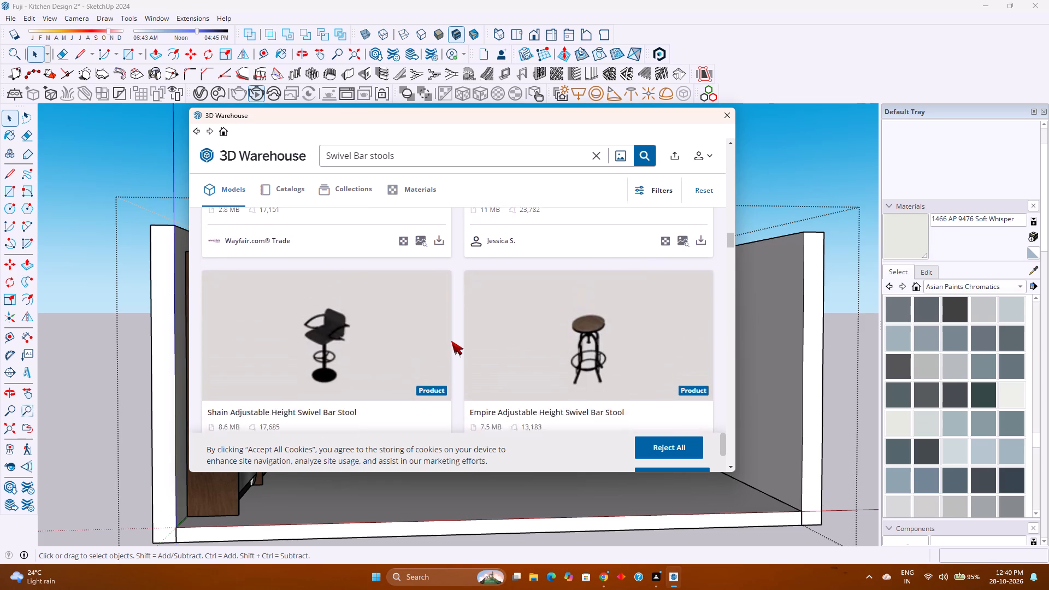
scroll(451, 341, down, 1)
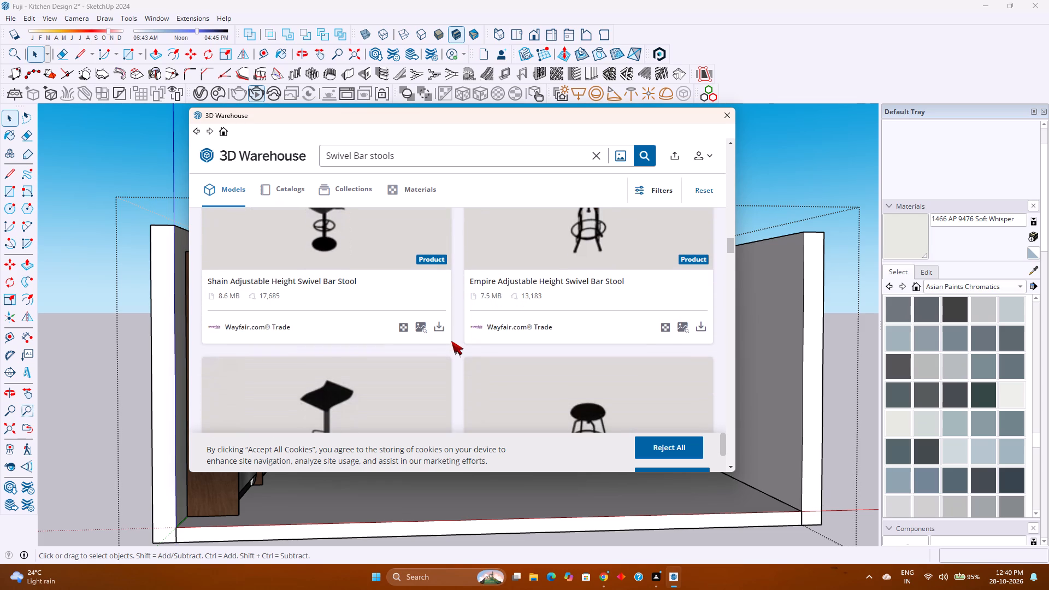
scroll(451, 341, down, 15)
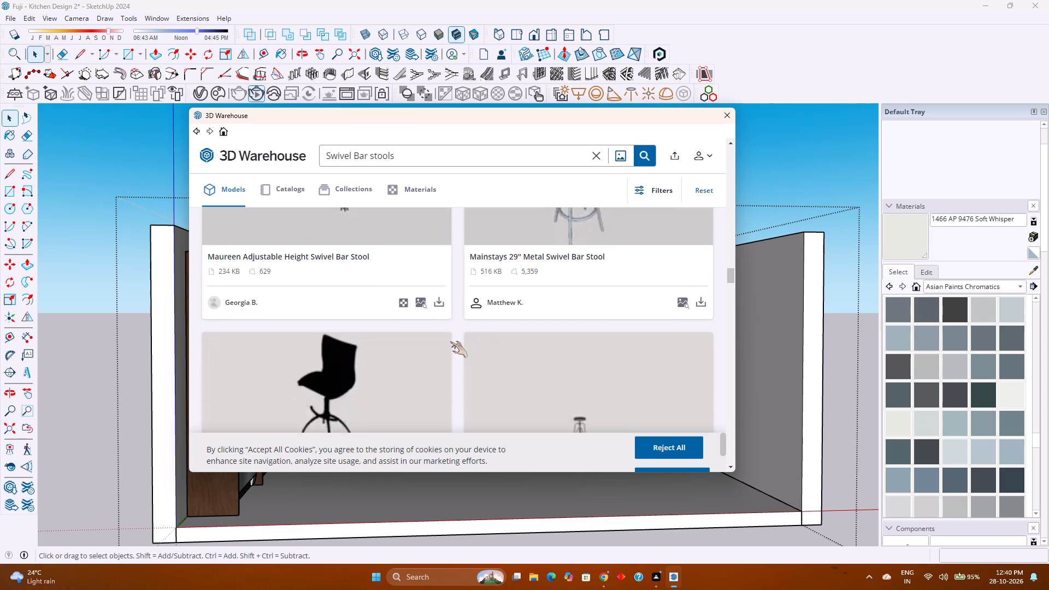
scroll(450, 341, down, 8)
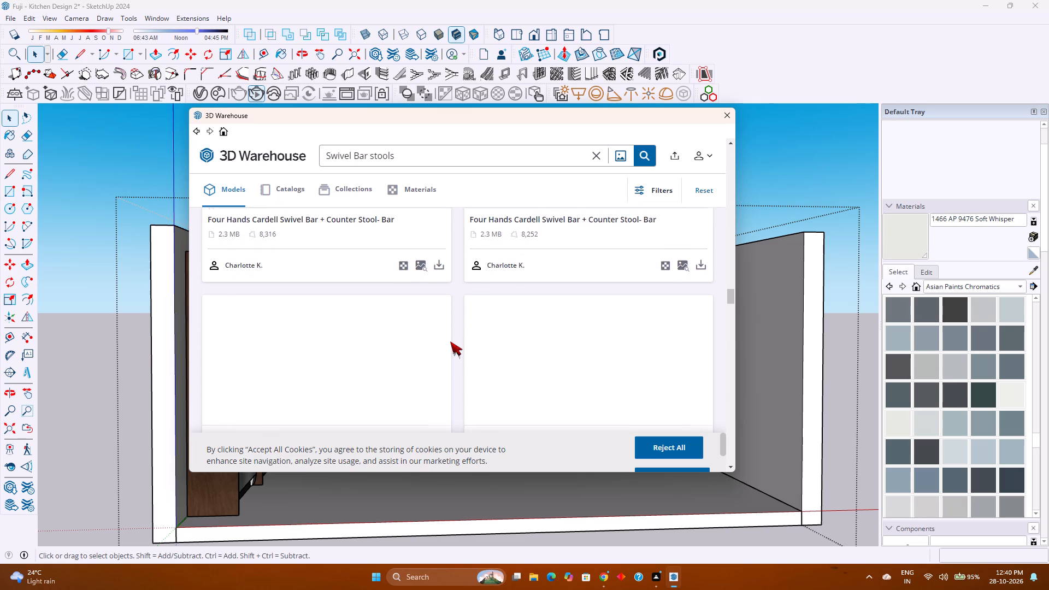
scroll(450, 341, down, 1)
scroll(450, 341, up, 1)
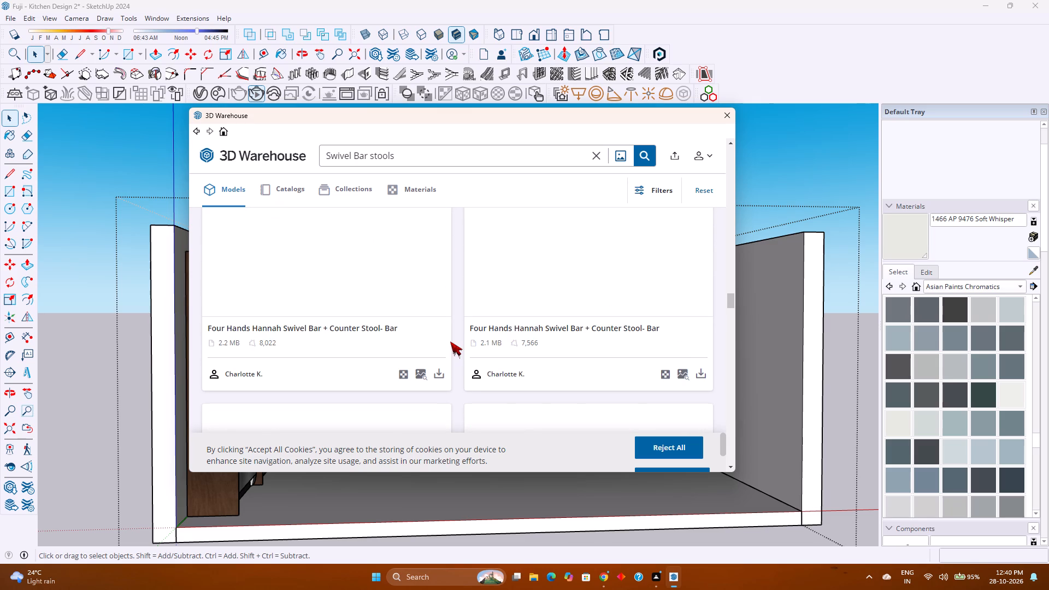
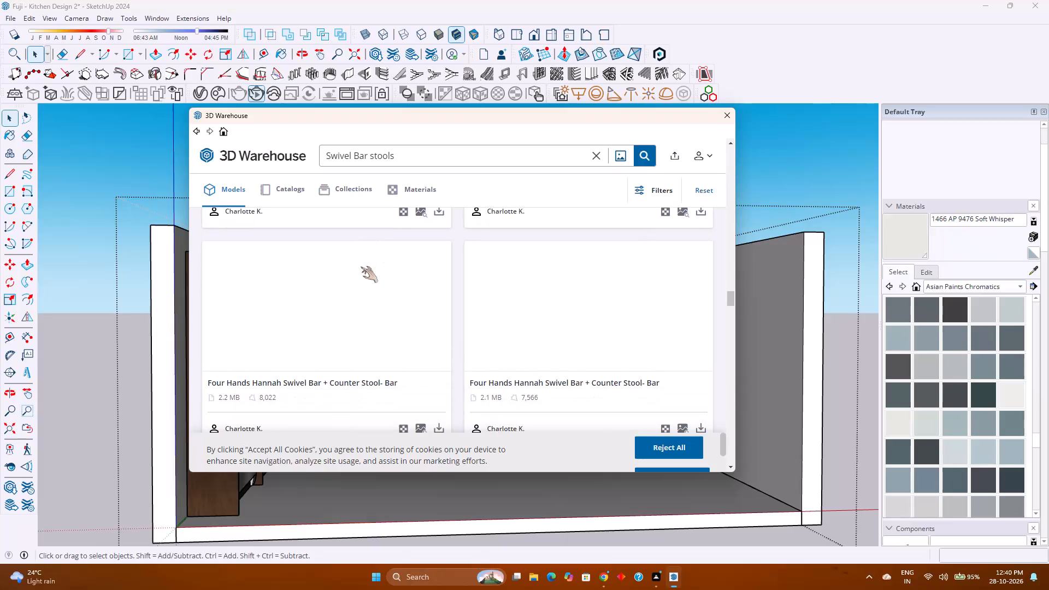
Examine the swivel bar stool results from the Four Hands Hannah models to the Grove City adjustable-height model.
scroll(361, 267, down, 1)
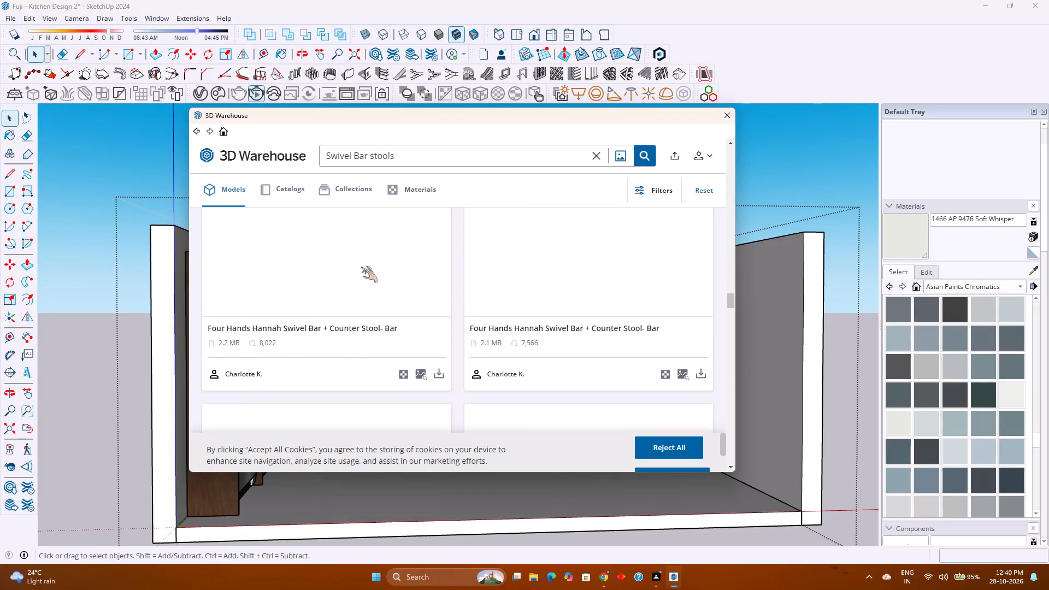
scroll(361, 267, down, 2)
right_click(356, 266)
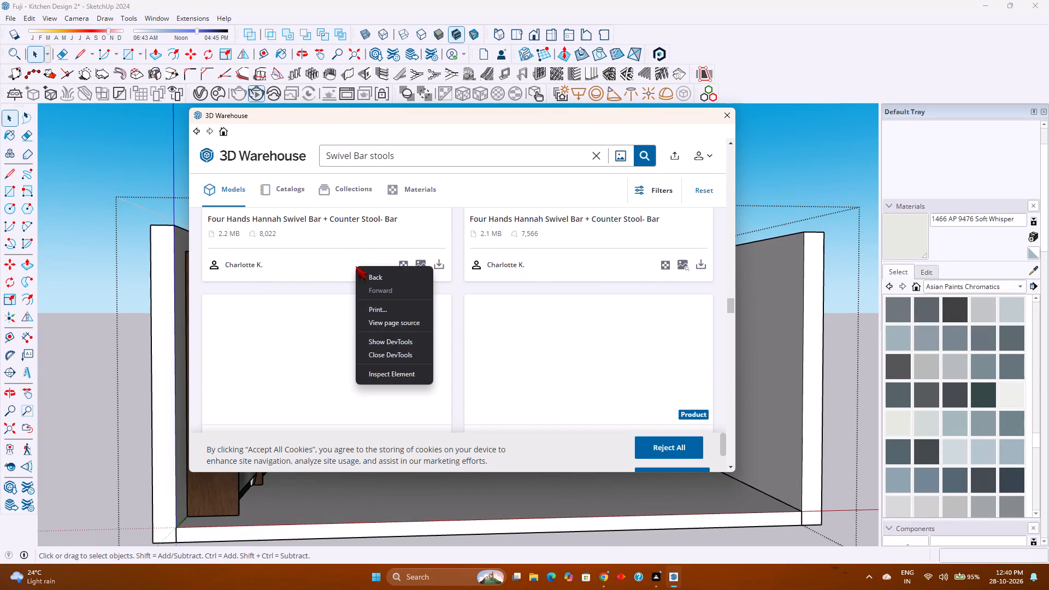
click(459, 287)
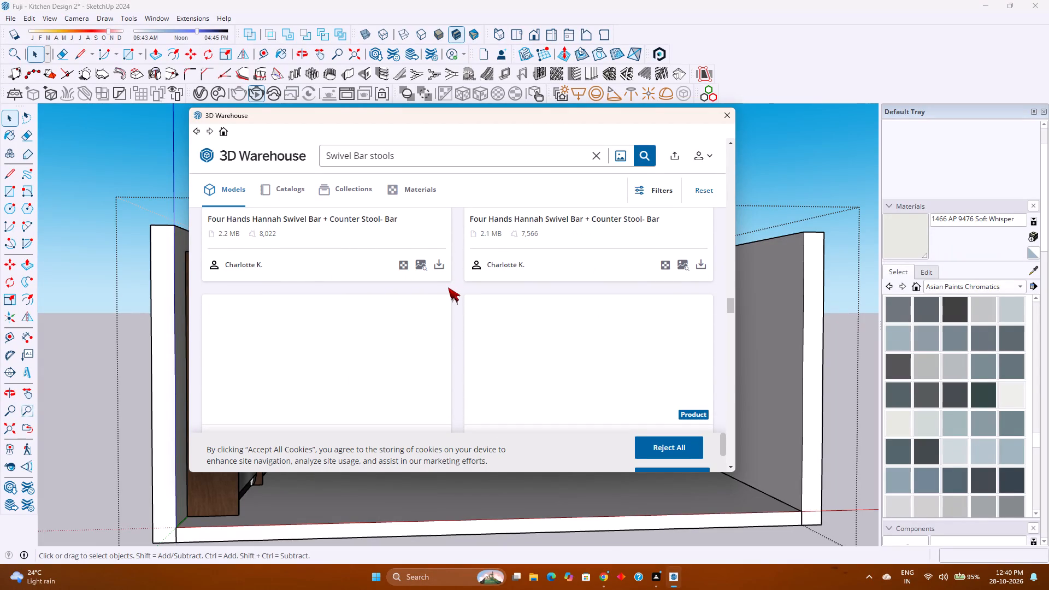
scroll(448, 287, up, 2)
scroll(448, 287, down, 4)
scroll(446, 287, up, 11)
scroll(446, 286, down, 4)
scroll(446, 285, up, 7)
scroll(444, 285, down, 13)
scroll(445, 282, up, 4)
scroll(445, 282, down, 4)
scroll(445, 282, up, 4)
scroll(446, 281, down, 6)
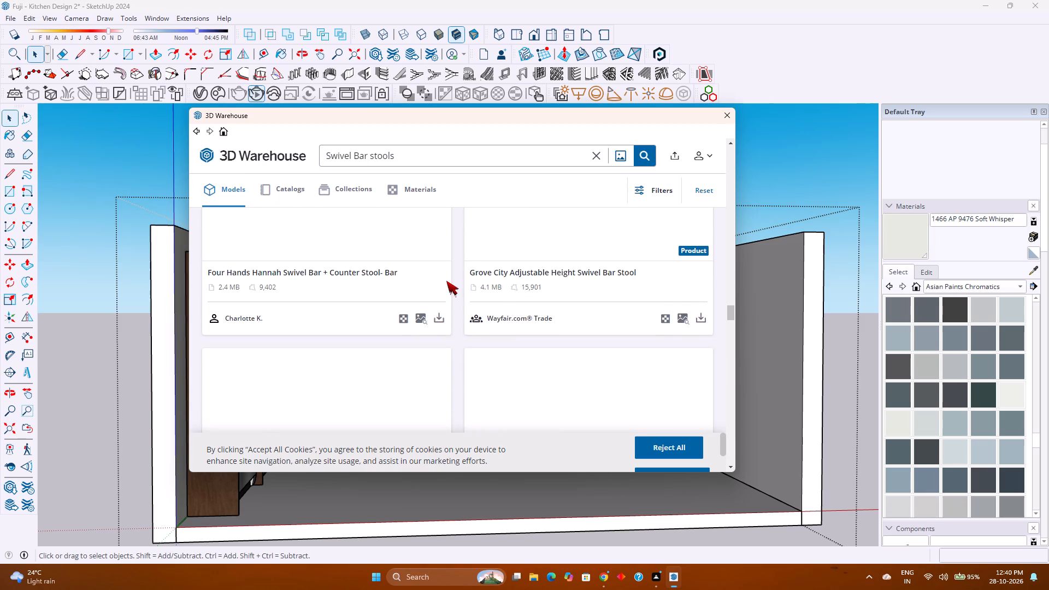
Look through the swivel bar stools from the Grove City model past Amely and Beverly to the Vesper mocca model.
scroll(446, 281, up, 4)
scroll(446, 281, down, 7)
scroll(448, 279, up, 3)
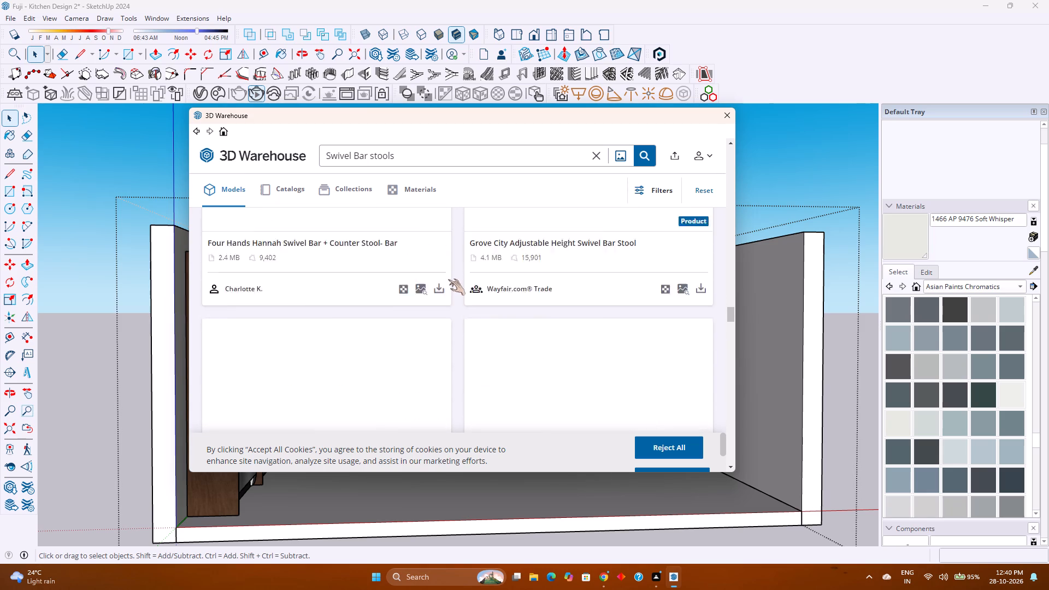
scroll(448, 279, up, 1)
scroll(448, 279, down, 4)
scroll(444, 279, up, 4)
scroll(444, 279, down, 4)
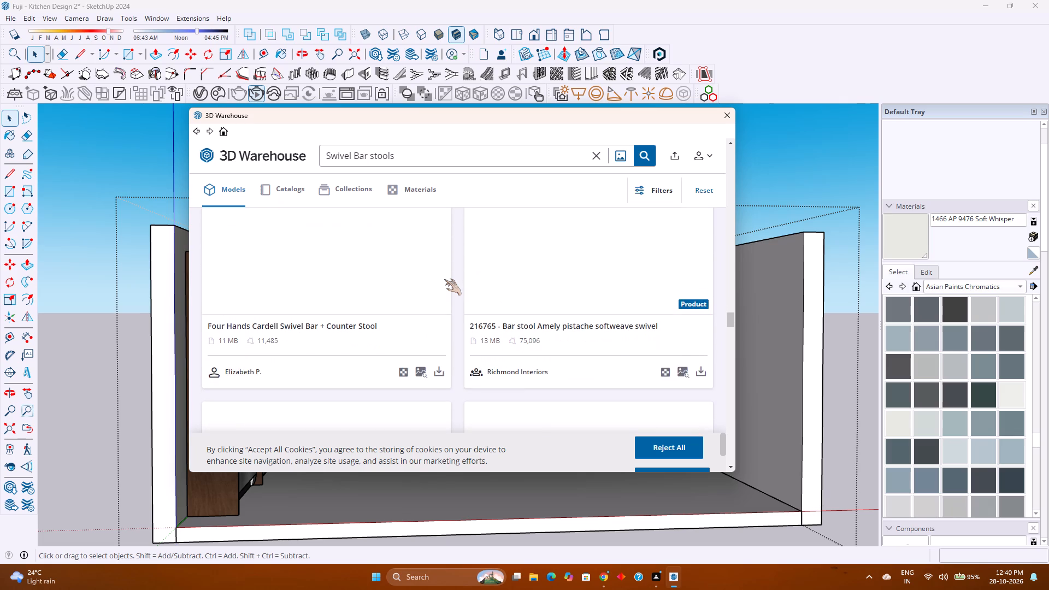
scroll(444, 279, up, 4)
scroll(444, 279, down, 5)
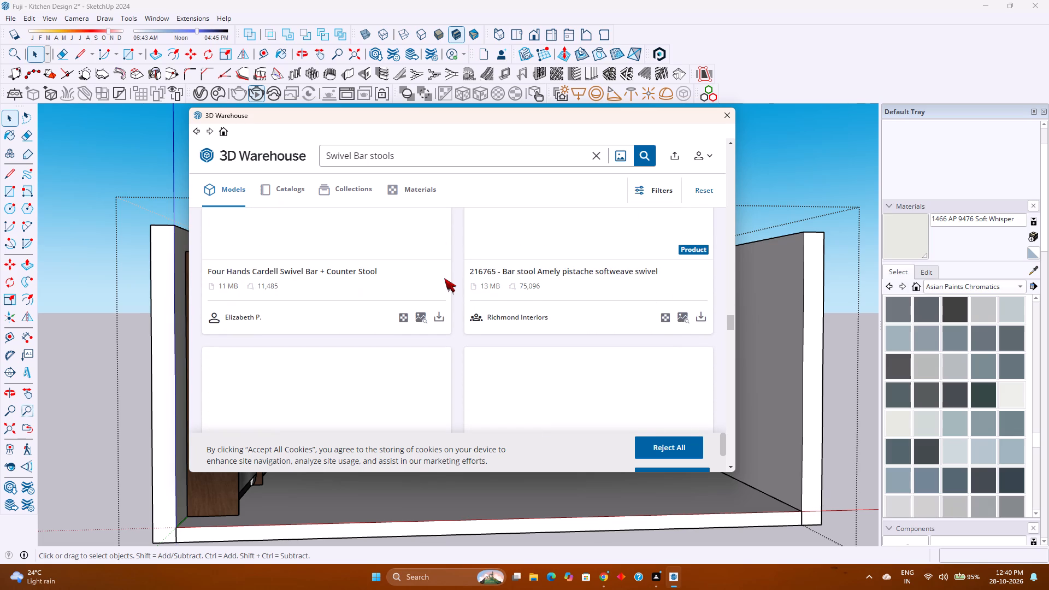
scroll(452, 276, down, 5)
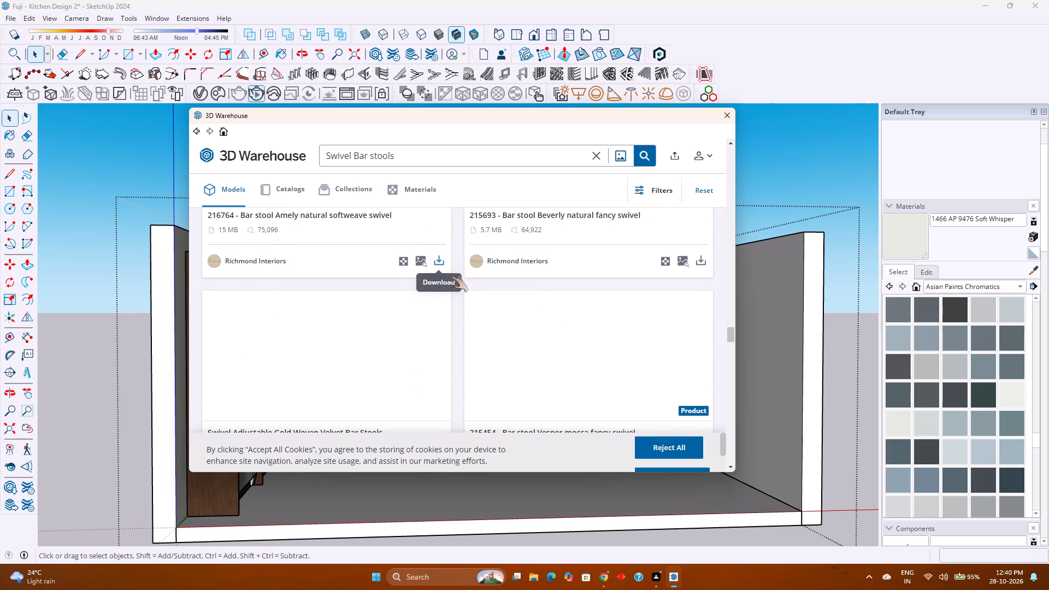
scroll(451, 276, down, 3)
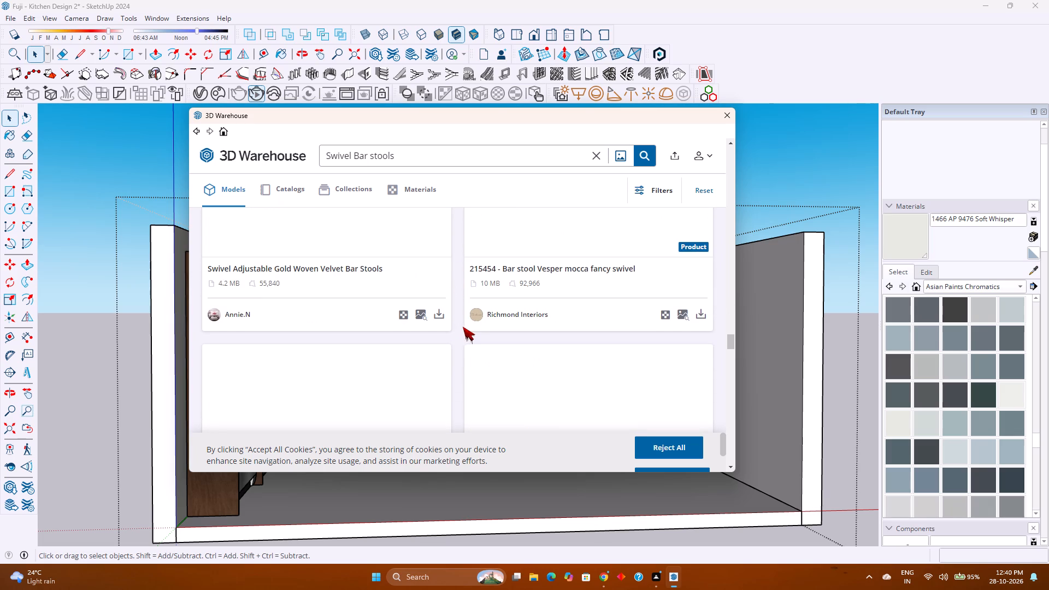
Review the swivel bar stools again from the Vesper mocca model back to the Four Hands Hannah models.
scroll(468, 324, up, 9)
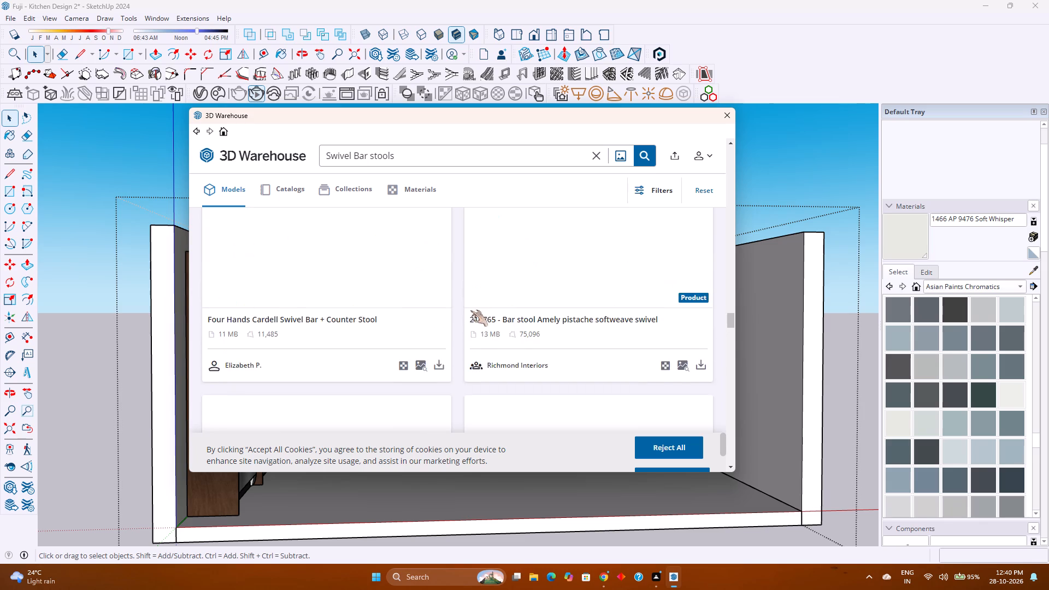
scroll(470, 310, up, 12)
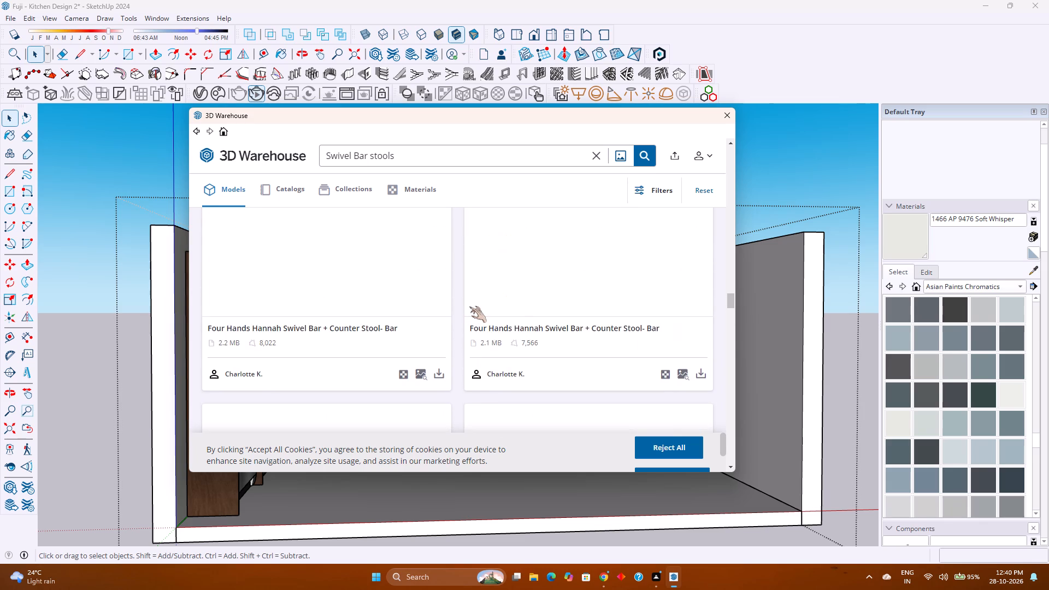
scroll(469, 306, up, 4)
scroll(469, 306, down, 8)
Browse the remaining bar stool results from the Four Hands Hannah models on past the White Leather Barstool to the CH-019 model.
scroll(469, 306, down, 14)
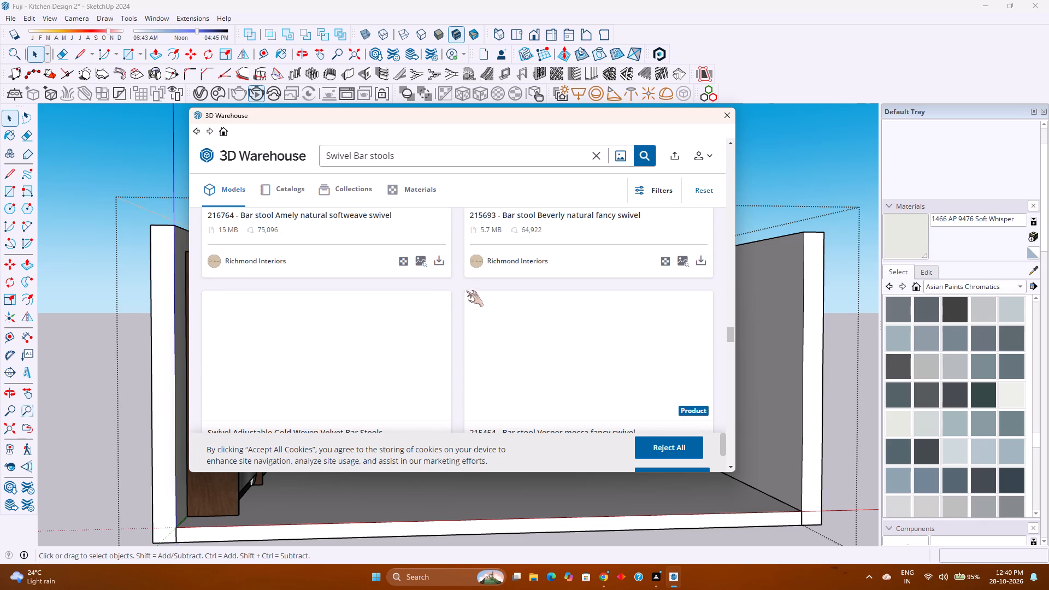
scroll(466, 290, down, 10)
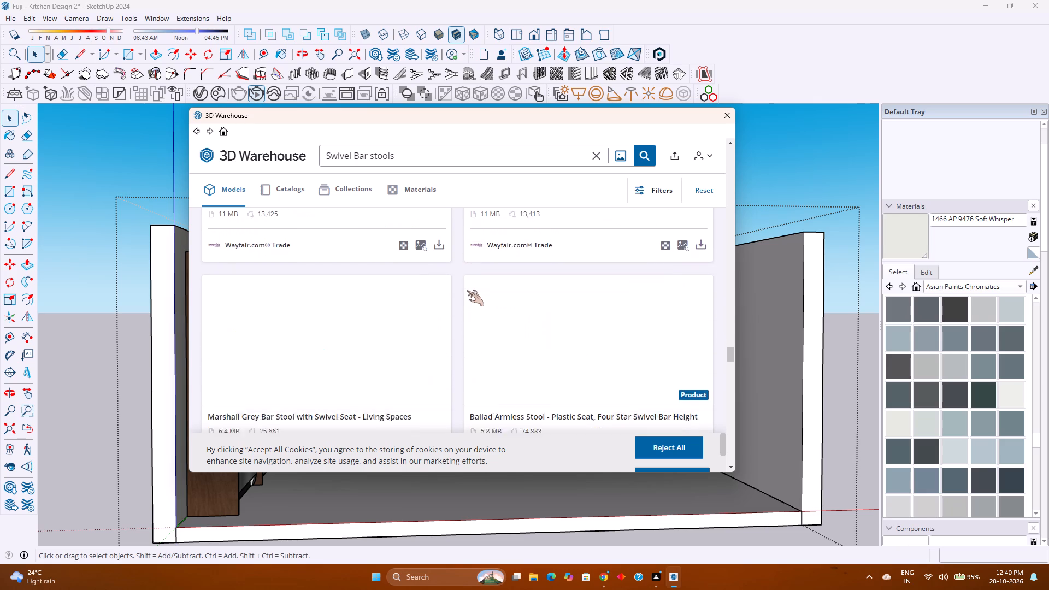
scroll(467, 290, down, 12)
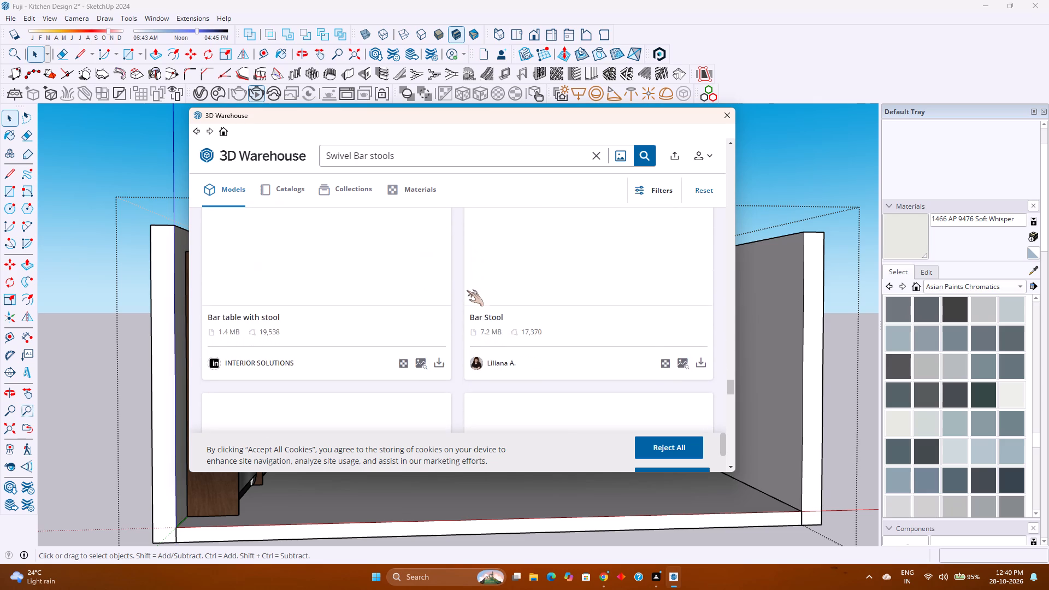
scroll(467, 290, down, 15)
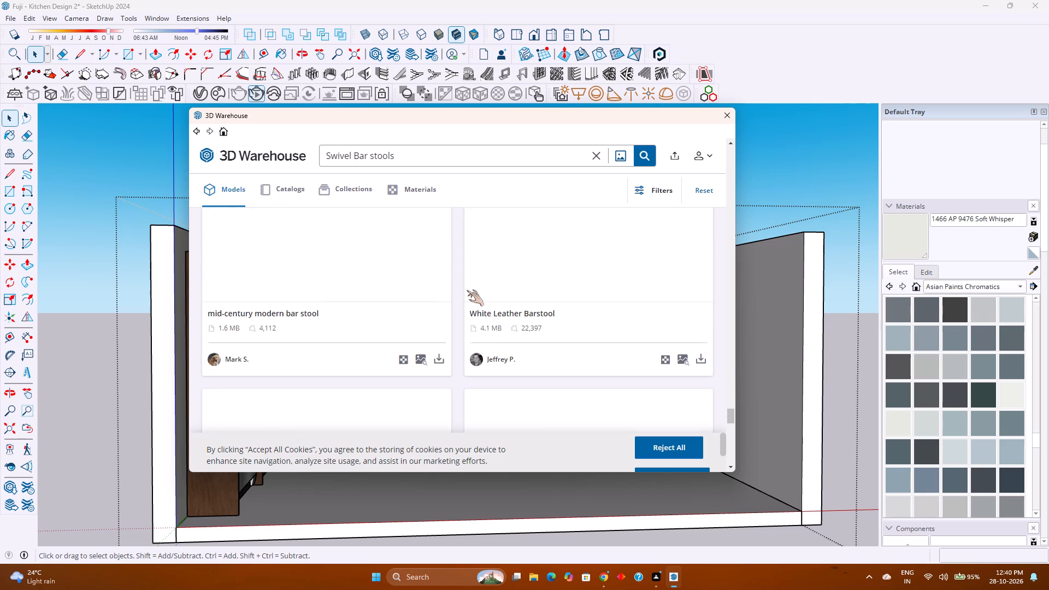
scroll(467, 290, down, 7)
Go back through the bar stool results from the CH-019 model to the Shain and Empire adjustable-height models.
scroll(467, 290, up, 2)
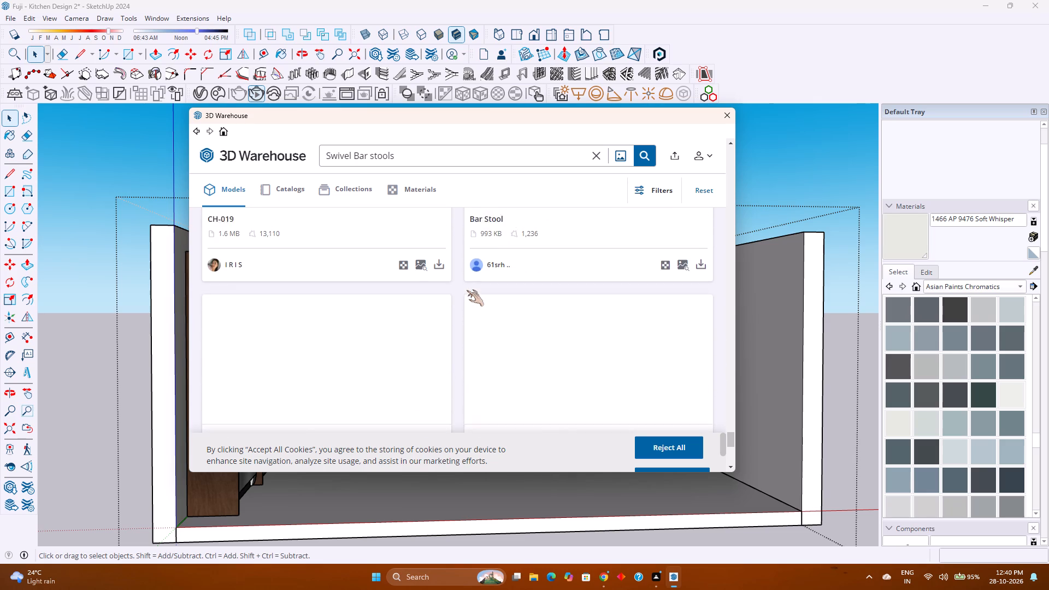
scroll(467, 290, up, 19)
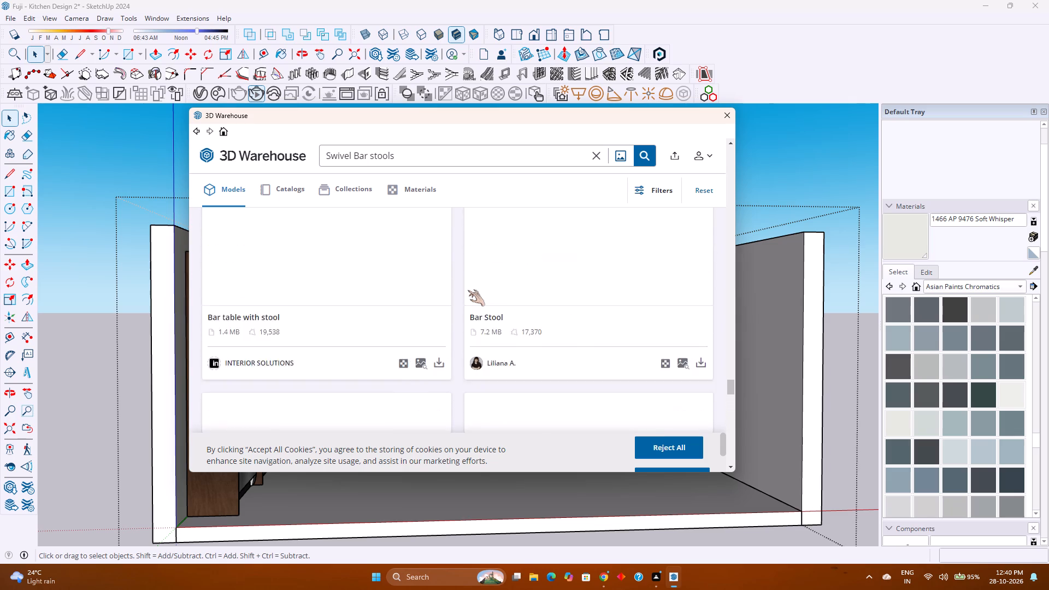
scroll(468, 290, up, 20)
scroll(468, 290, up, 1)
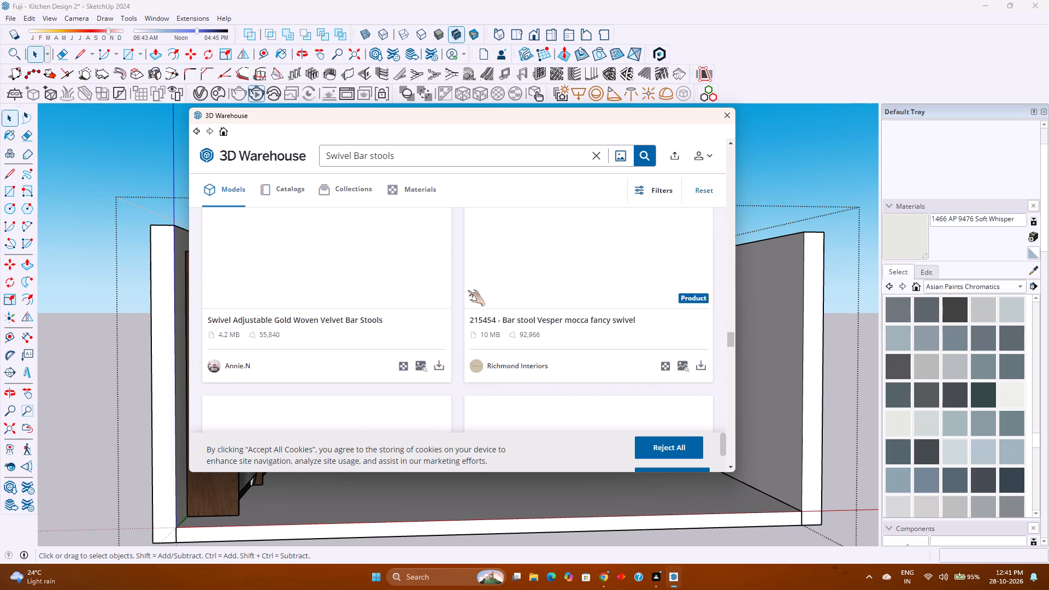
scroll(468, 290, up, 20)
scroll(468, 290, up, 1)
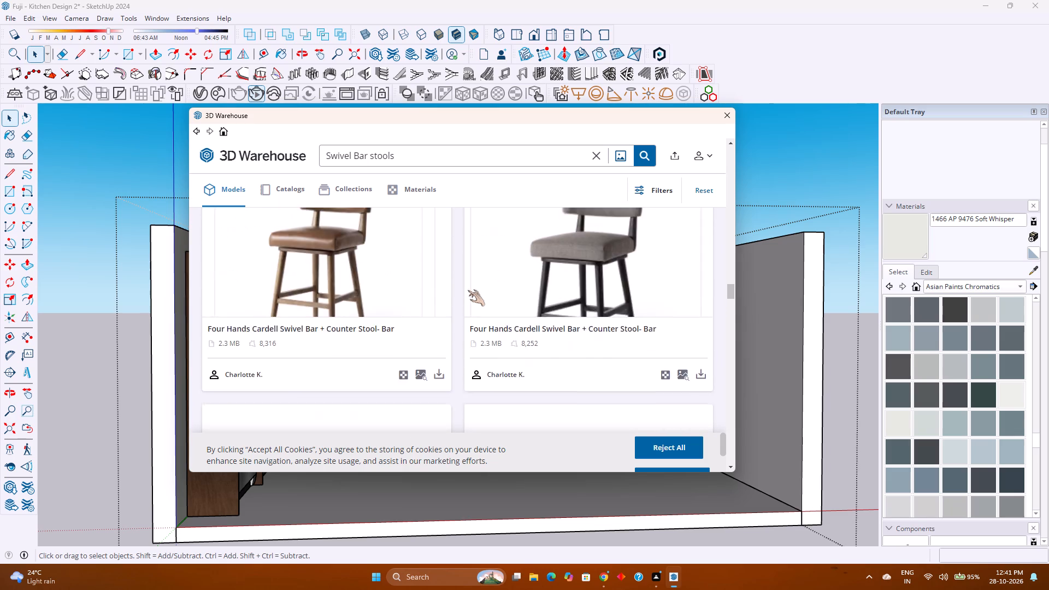
scroll(468, 290, up, 13)
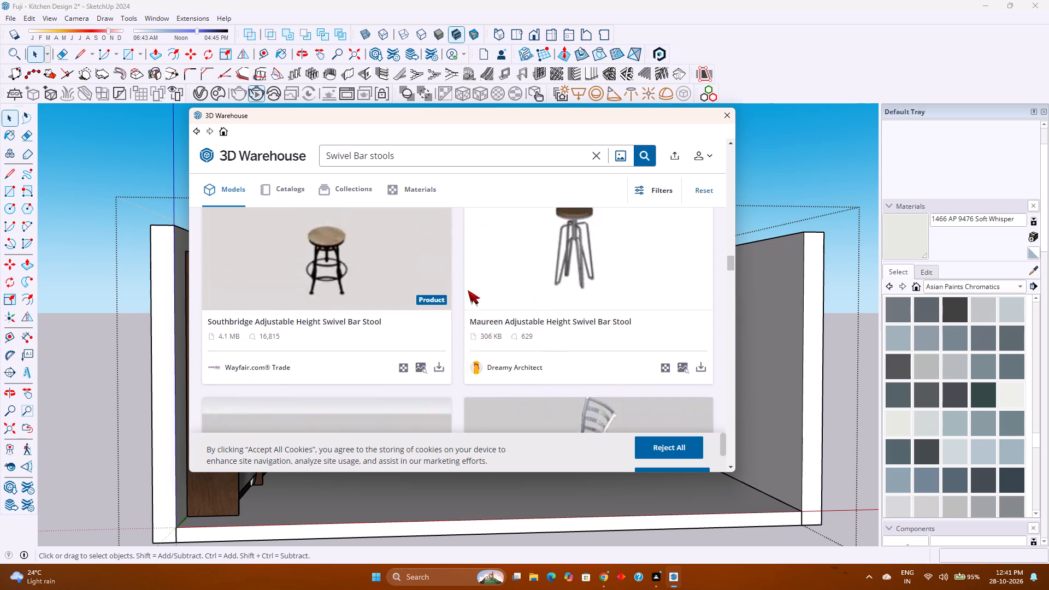
scroll(468, 290, up, 6)
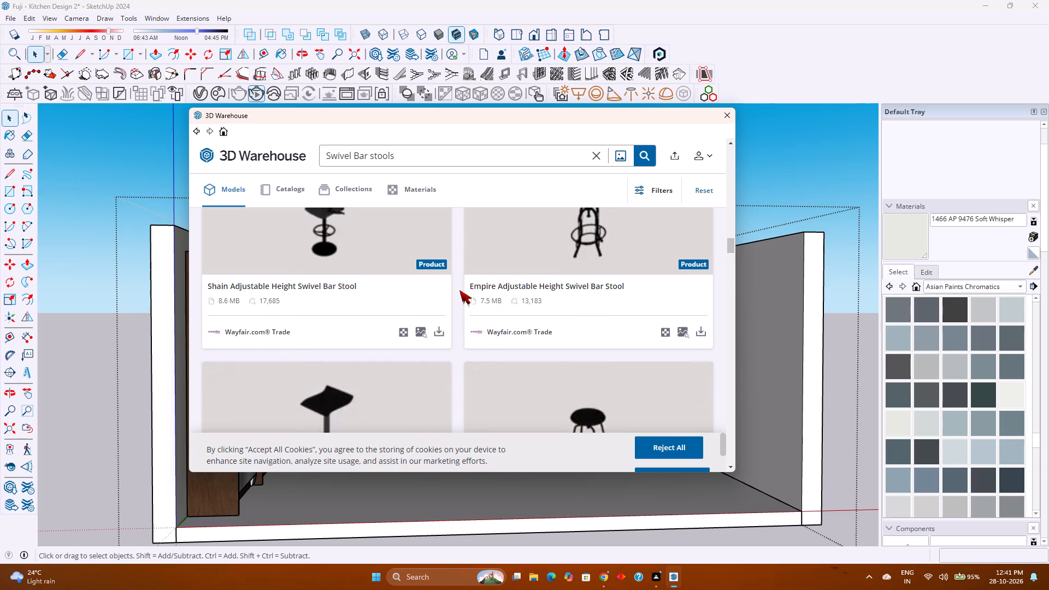
scroll(459, 290, up, 2)
Compare the swivel bar stools from the Shain and Empire models on to the Gold Woven Velvet and Vesper mocca models.
scroll(461, 288, down, 3)
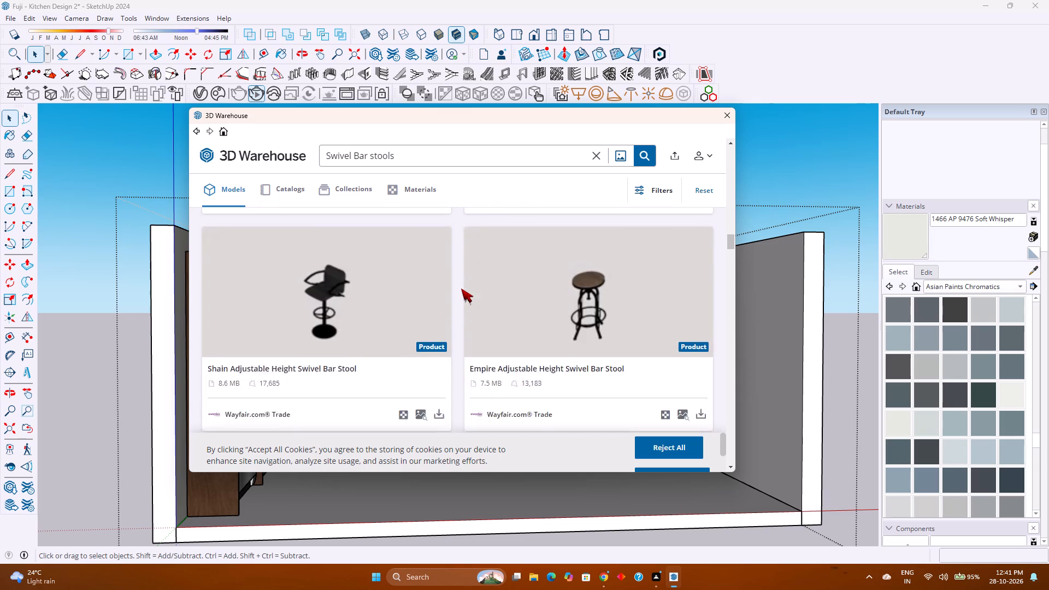
scroll(461, 288, down, 20)
scroll(461, 288, down, 6)
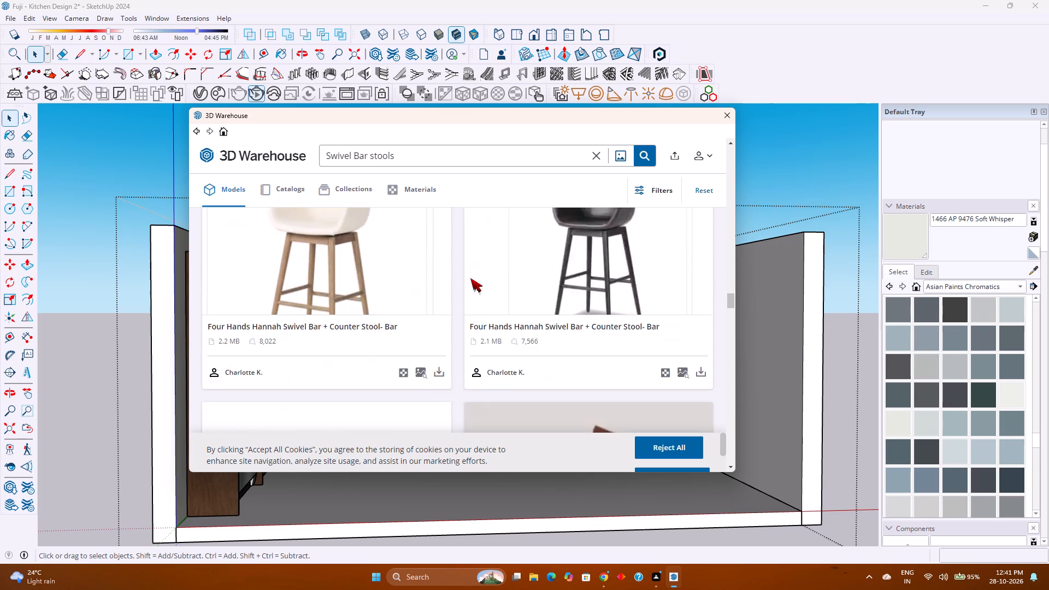
scroll(470, 278, down, 4)
scroll(470, 278, up, 4)
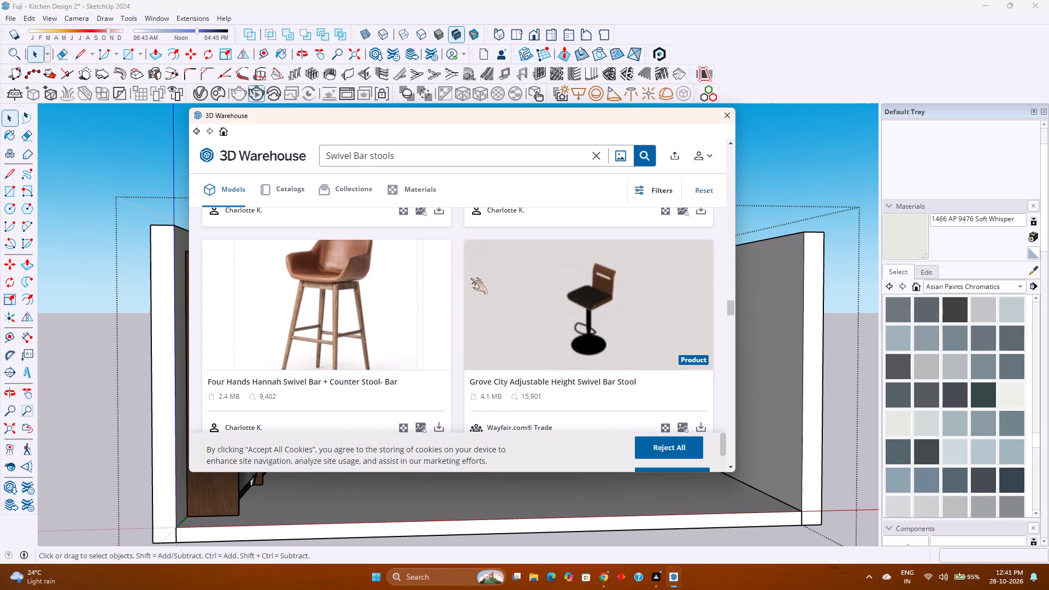
scroll(469, 278, down, 2)
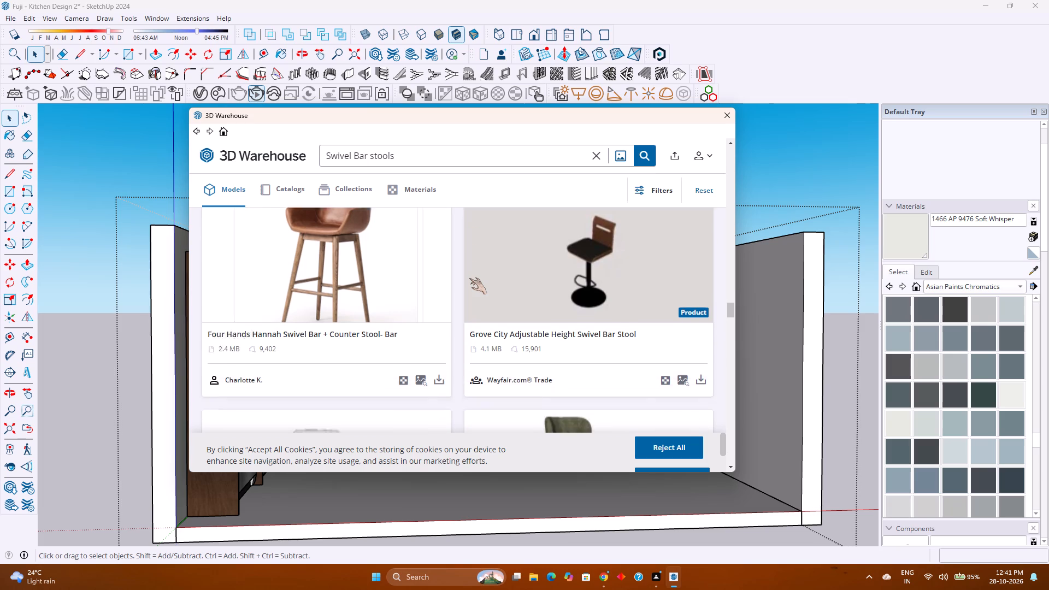
scroll(469, 278, down, 5)
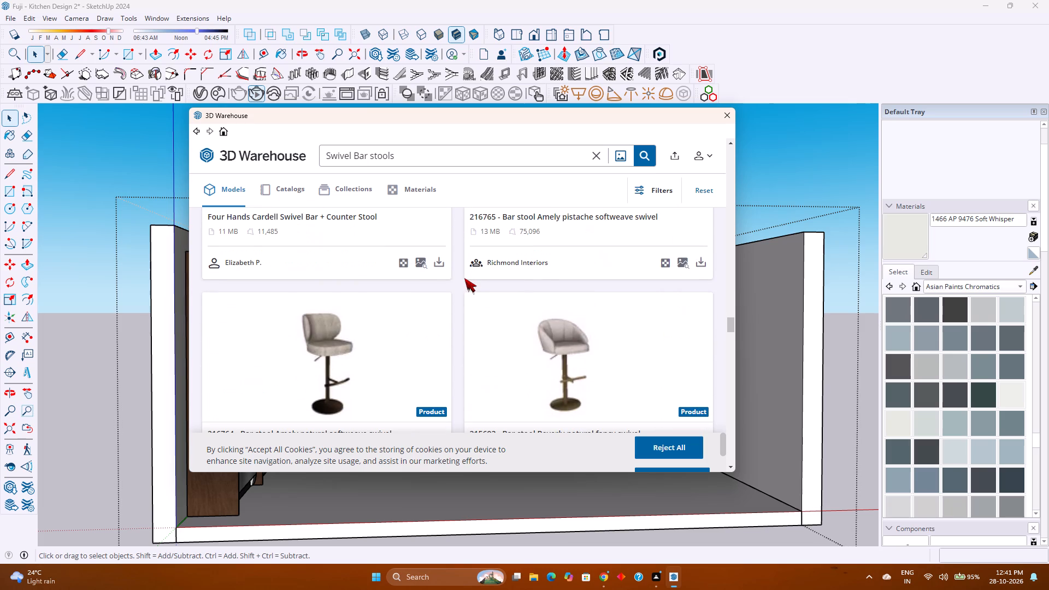
scroll(464, 278, down, 2)
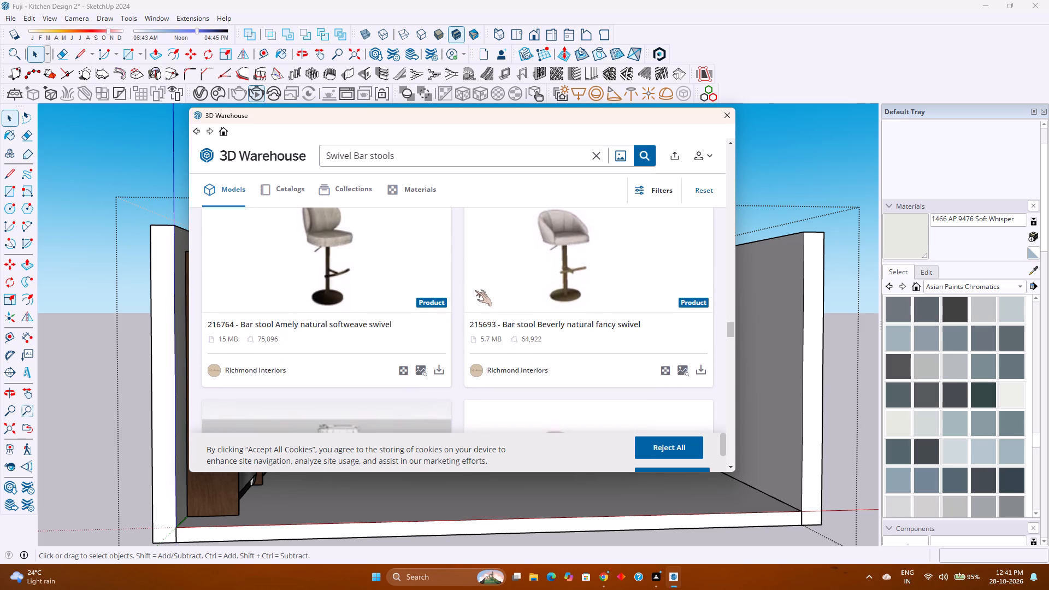
scroll(453, 322, down, 3)
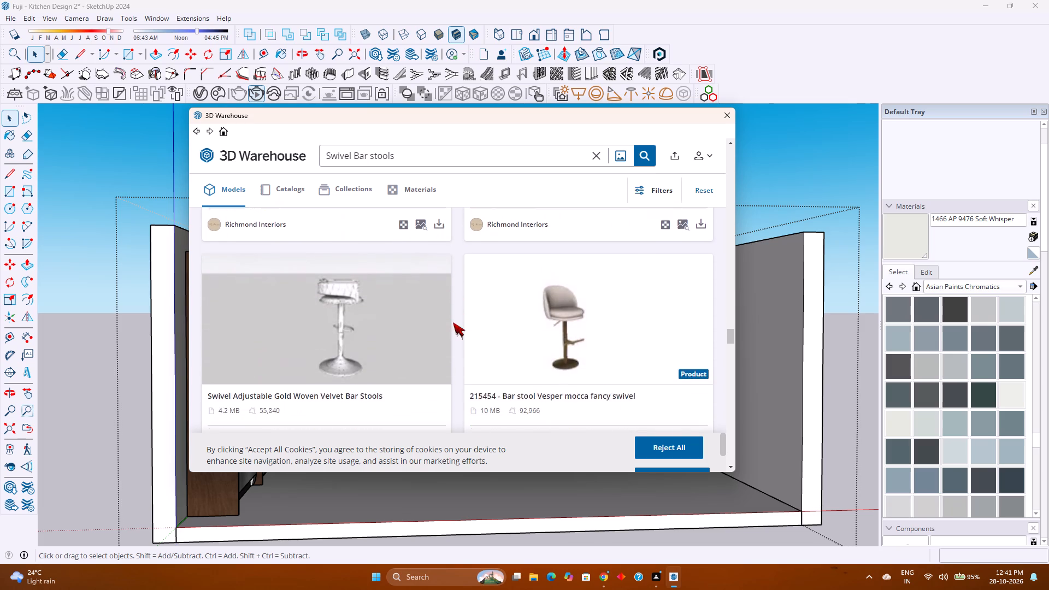
scroll(452, 320, down, 3)
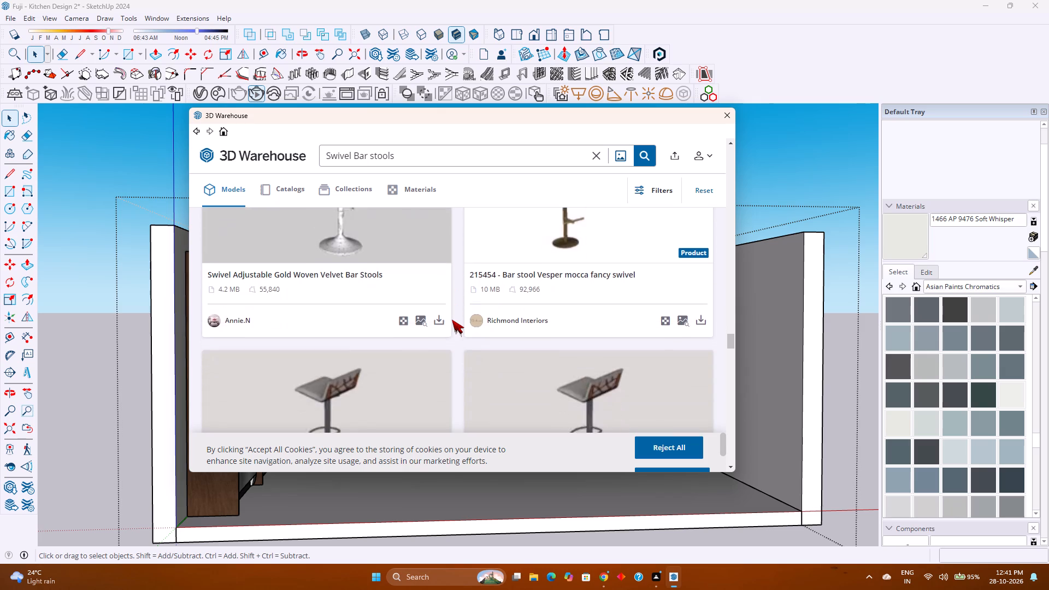
Examine the further bar stools from the Esmerald, Marshall Grey and Ballad models on to the mid-century modern and White Leather models.
scroll(452, 320, down, 2)
scroll(452, 319, up, 1)
scroll(452, 319, down, 3)
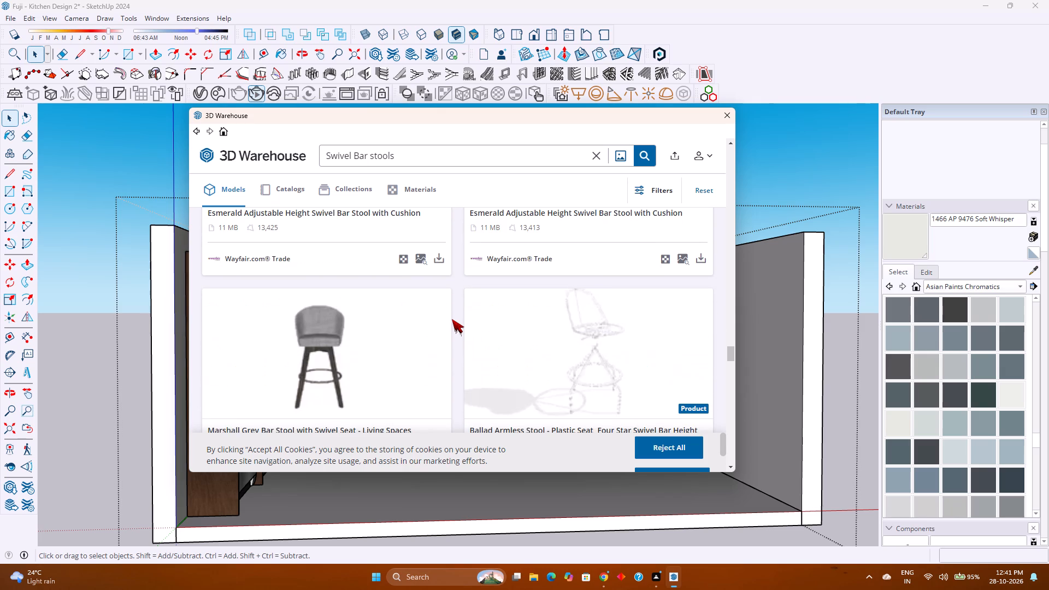
scroll(452, 319, down, 5)
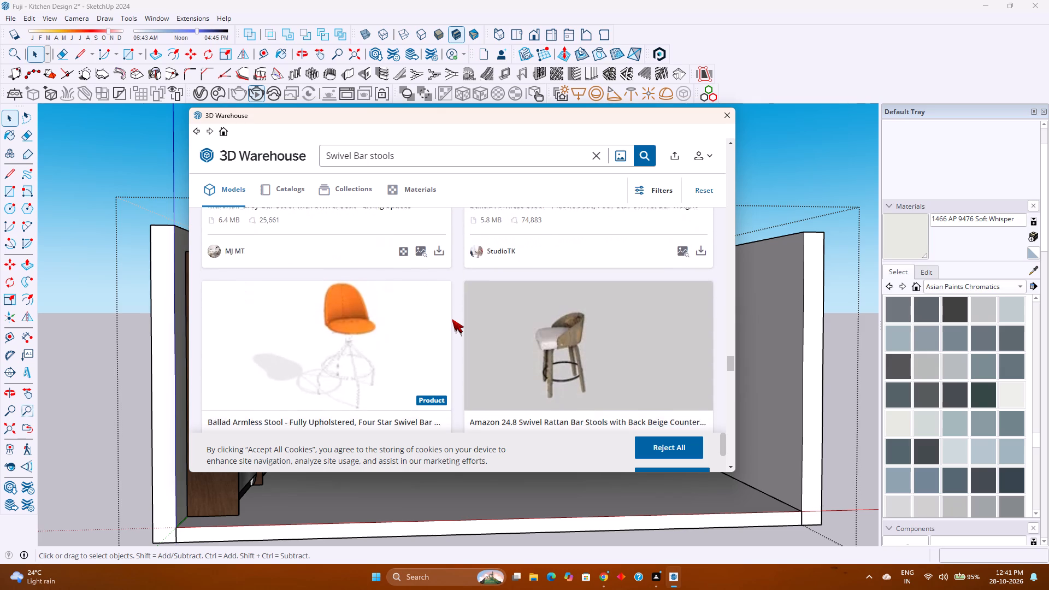
scroll(452, 319, down, 7)
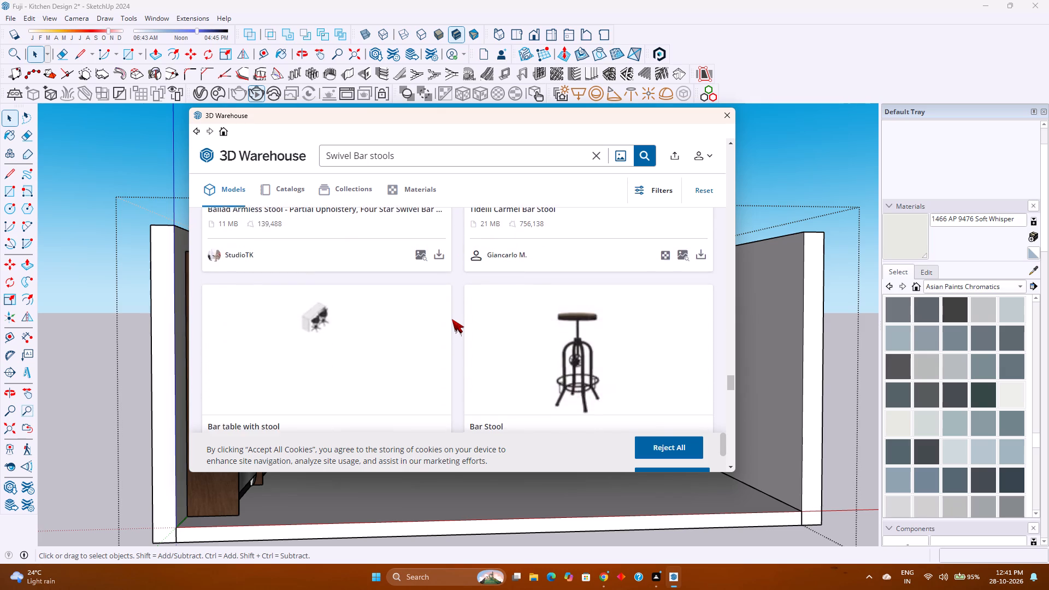
scroll(452, 319, down, 2)
scroll(452, 319, up, 3)
scroll(452, 319, down, 7)
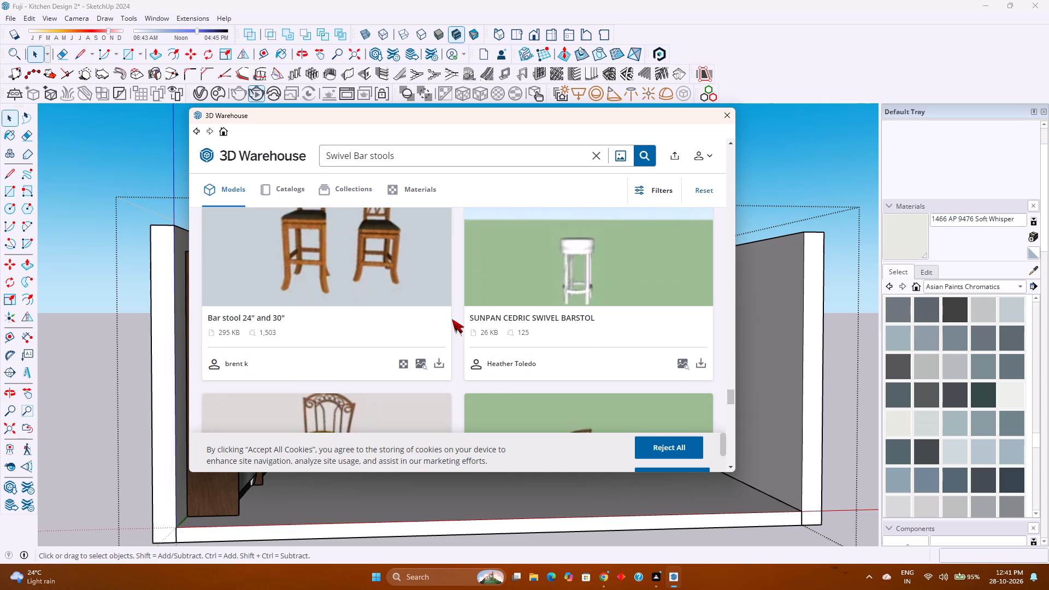
scroll(452, 319, down, 9)
scroll(452, 319, up, 1)
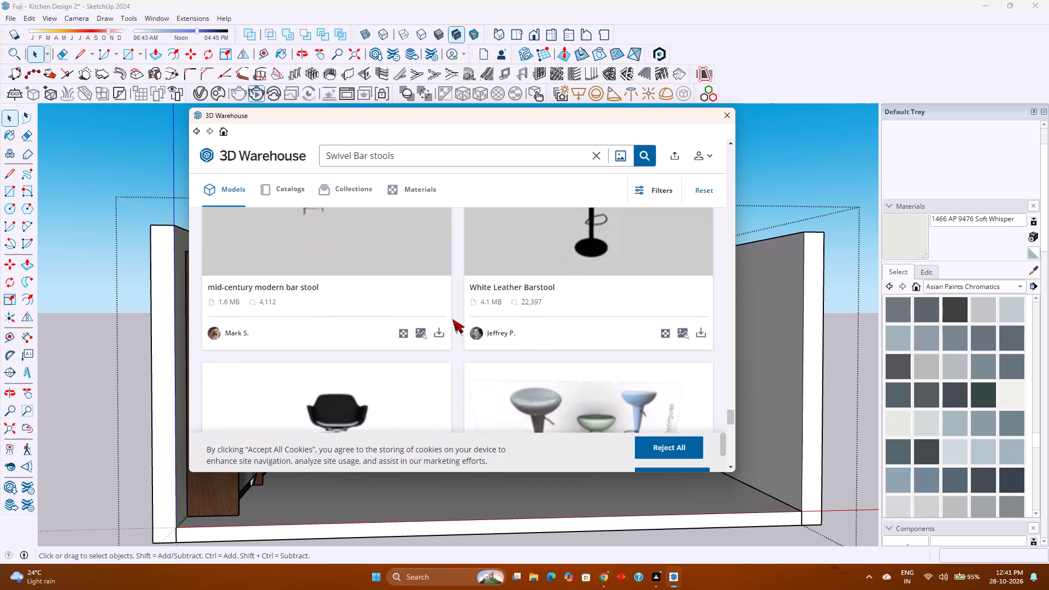
Review the bar stool results on to the Genesis and 60's Bucket Seat models, and back to the Shen and Maureen adjustable-height models.
scroll(452, 319, up, 3)
scroll(452, 319, down, 7)
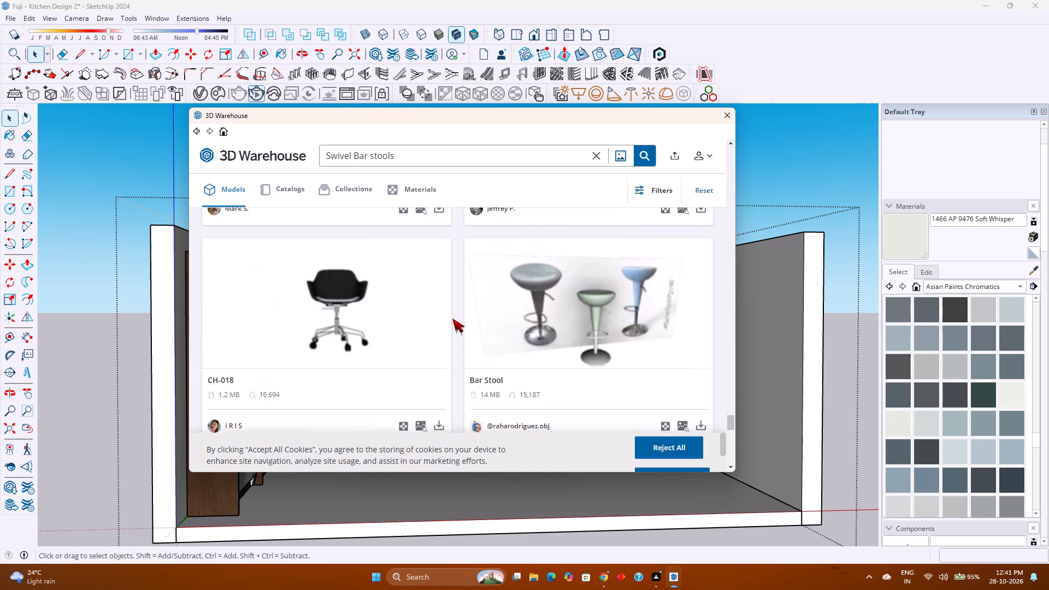
scroll(453, 318, down, 6)
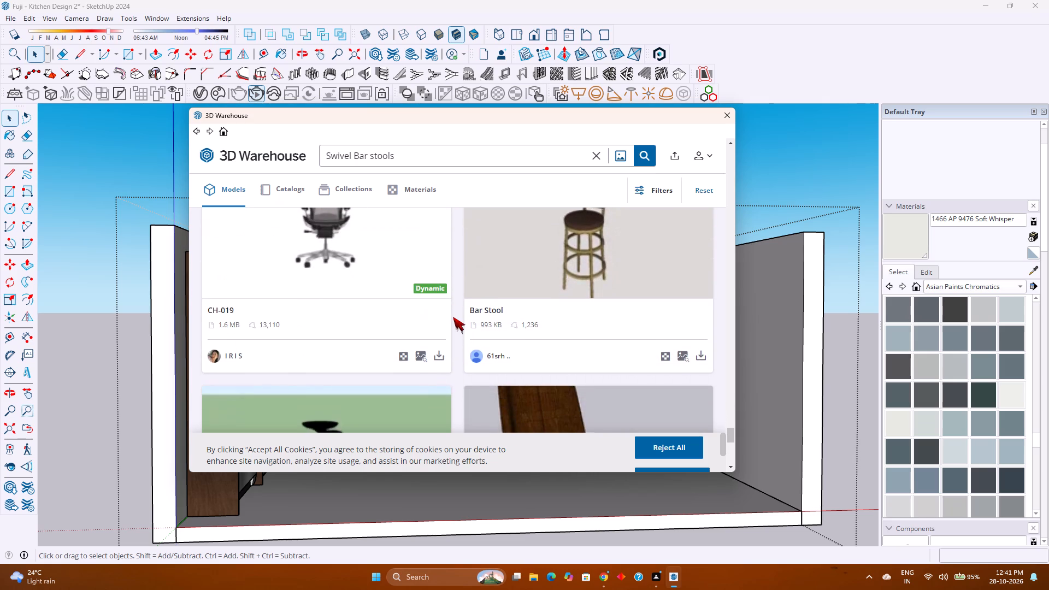
scroll(453, 317, down, 6)
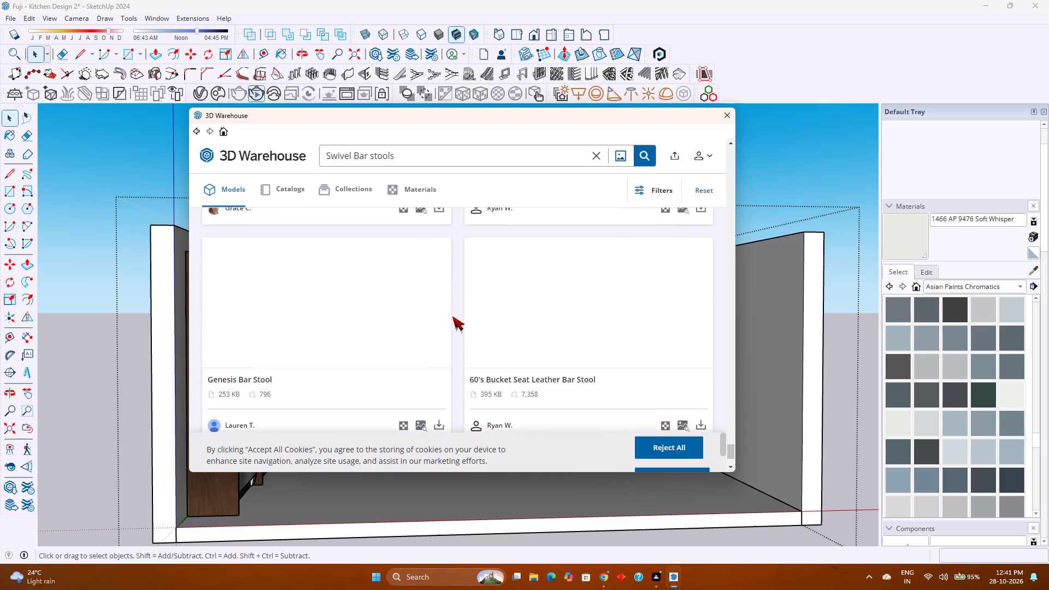
scroll(452, 316, up, 9)
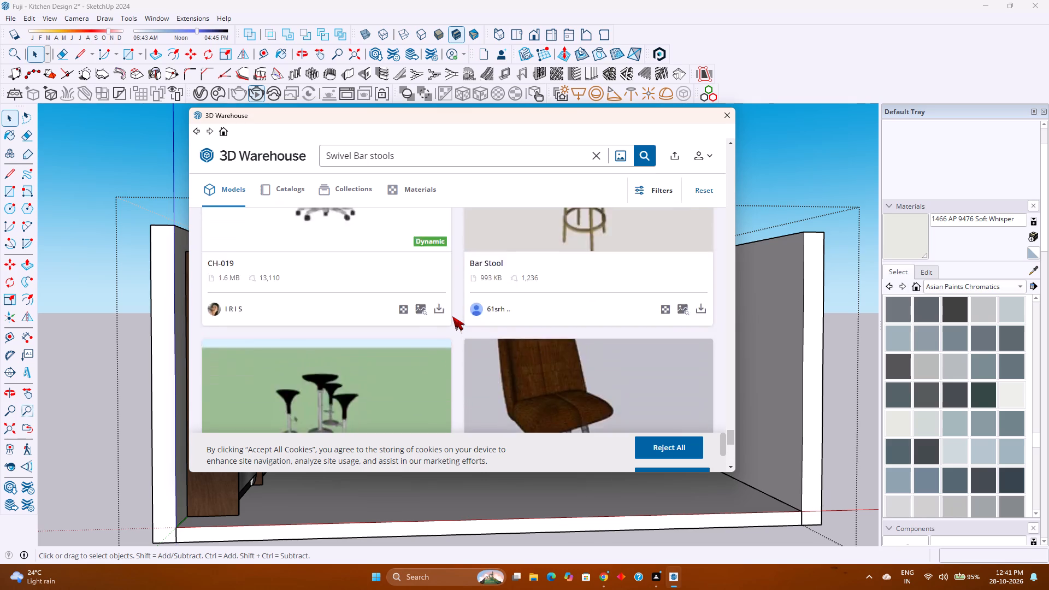
scroll(452, 316, up, 20)
scroll(452, 316, up, 2)
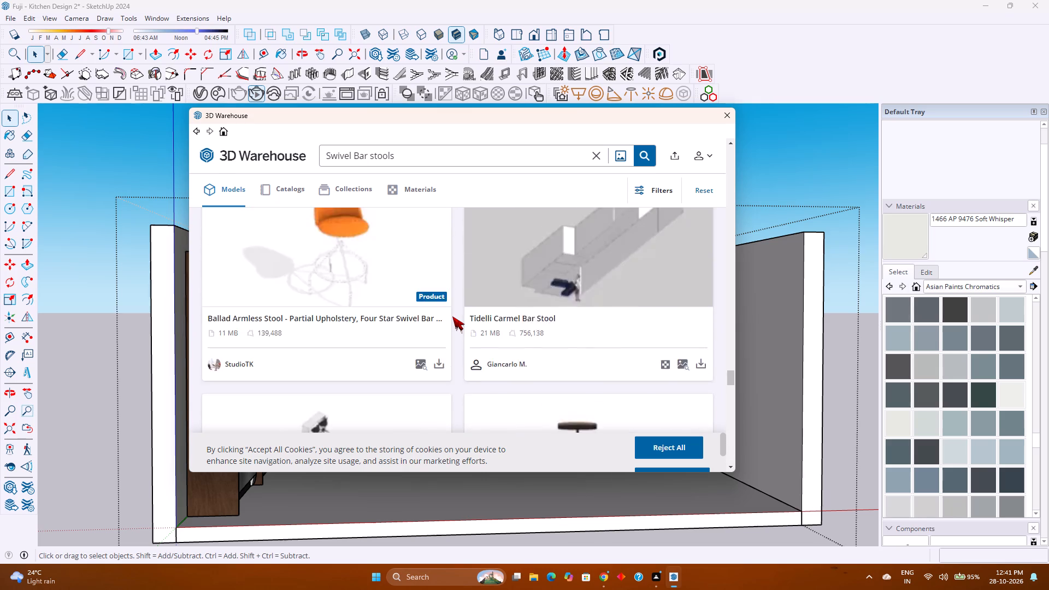
scroll(452, 316, up, 20)
scroll(452, 316, up, 2)
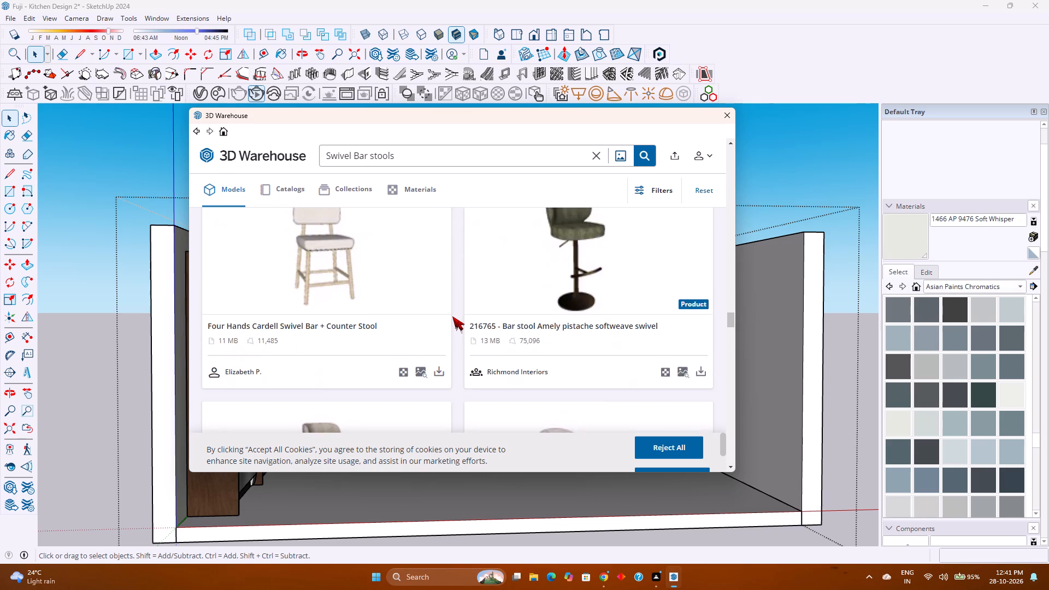
scroll(452, 316, up, 20)
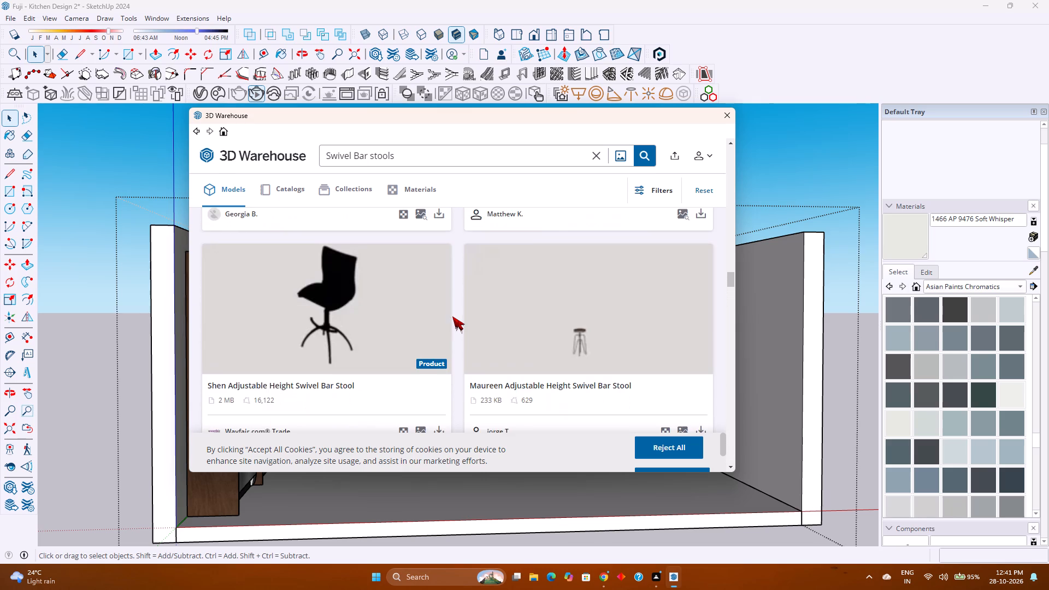
Load the 215693 - Bar stool Beverly natural fancy swivel by Richmond Interiors from the results directly into the kitchen model.
scroll(452, 316, down, 16)
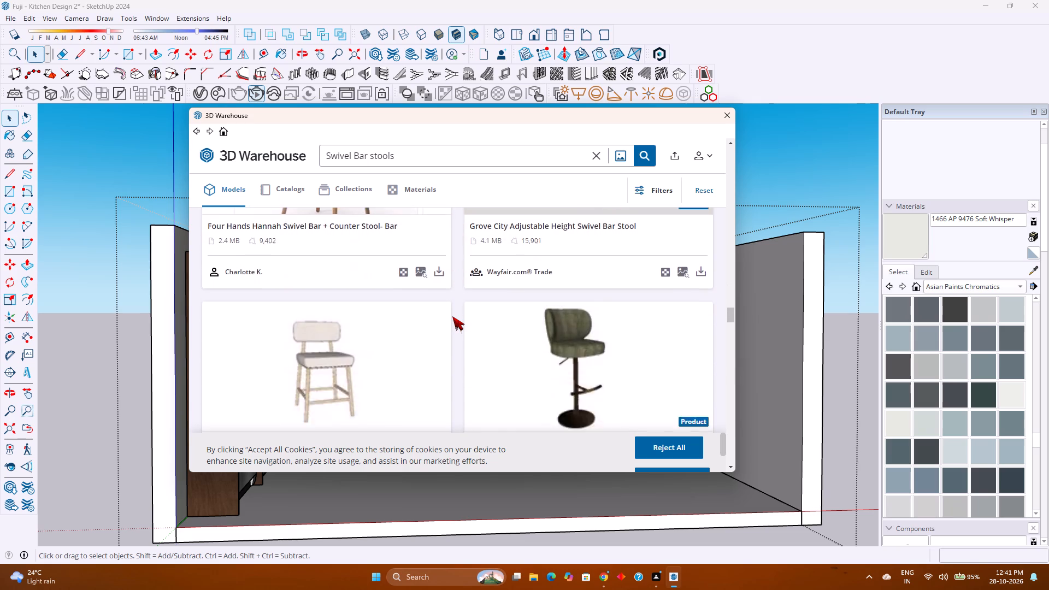
scroll(452, 316, down, 4)
scroll(452, 316, up, 2)
scroll(452, 316, down, 3)
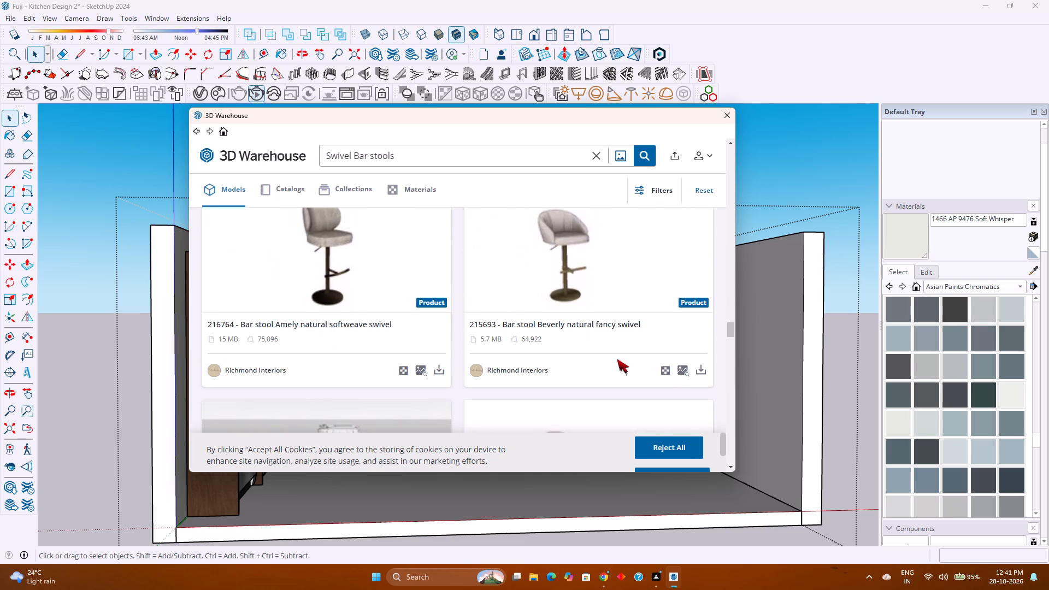
click(702, 367)
click(429, 303)
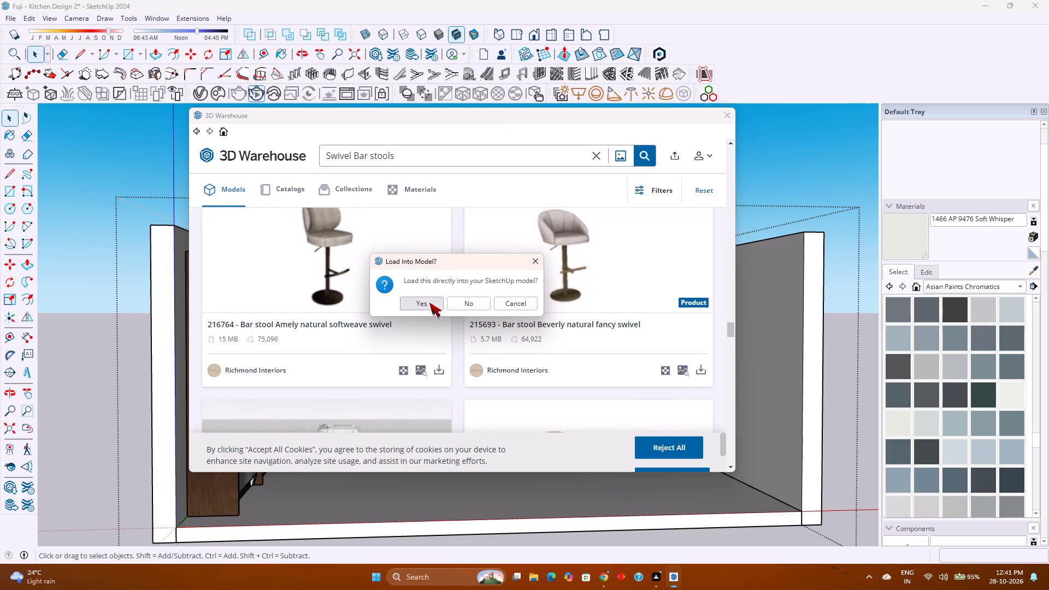
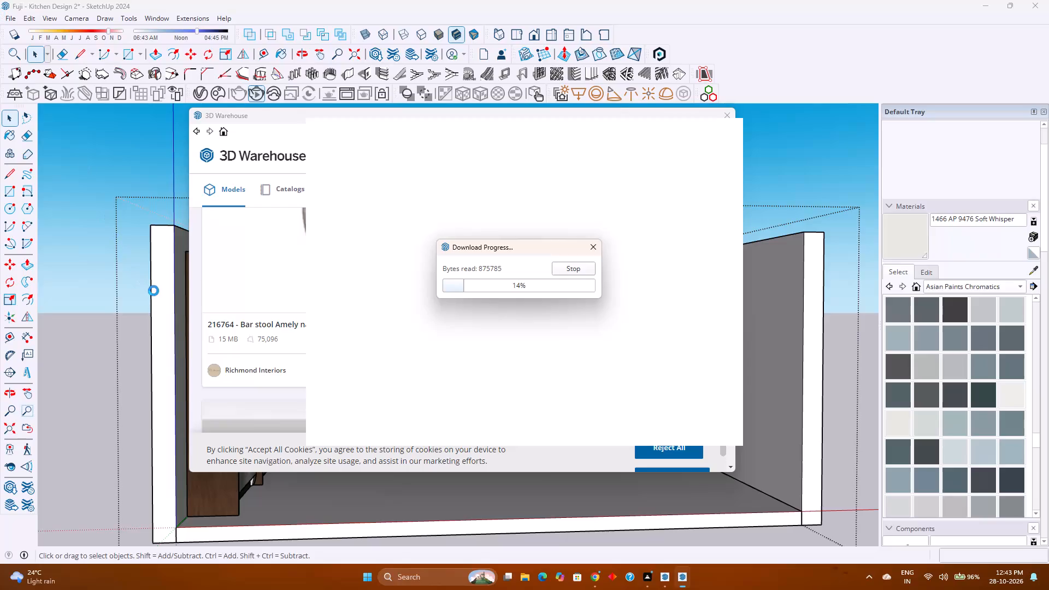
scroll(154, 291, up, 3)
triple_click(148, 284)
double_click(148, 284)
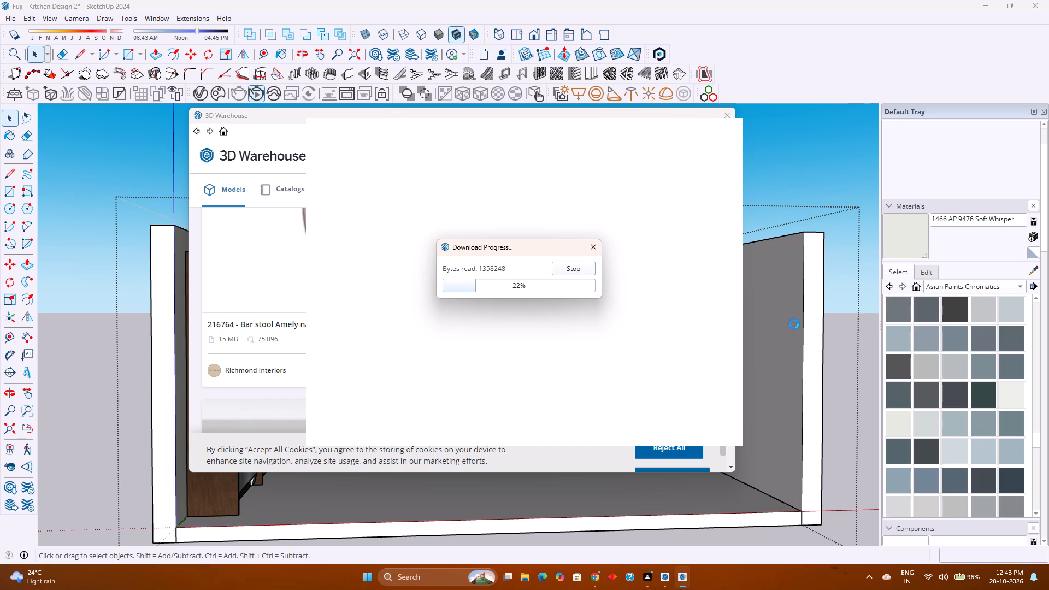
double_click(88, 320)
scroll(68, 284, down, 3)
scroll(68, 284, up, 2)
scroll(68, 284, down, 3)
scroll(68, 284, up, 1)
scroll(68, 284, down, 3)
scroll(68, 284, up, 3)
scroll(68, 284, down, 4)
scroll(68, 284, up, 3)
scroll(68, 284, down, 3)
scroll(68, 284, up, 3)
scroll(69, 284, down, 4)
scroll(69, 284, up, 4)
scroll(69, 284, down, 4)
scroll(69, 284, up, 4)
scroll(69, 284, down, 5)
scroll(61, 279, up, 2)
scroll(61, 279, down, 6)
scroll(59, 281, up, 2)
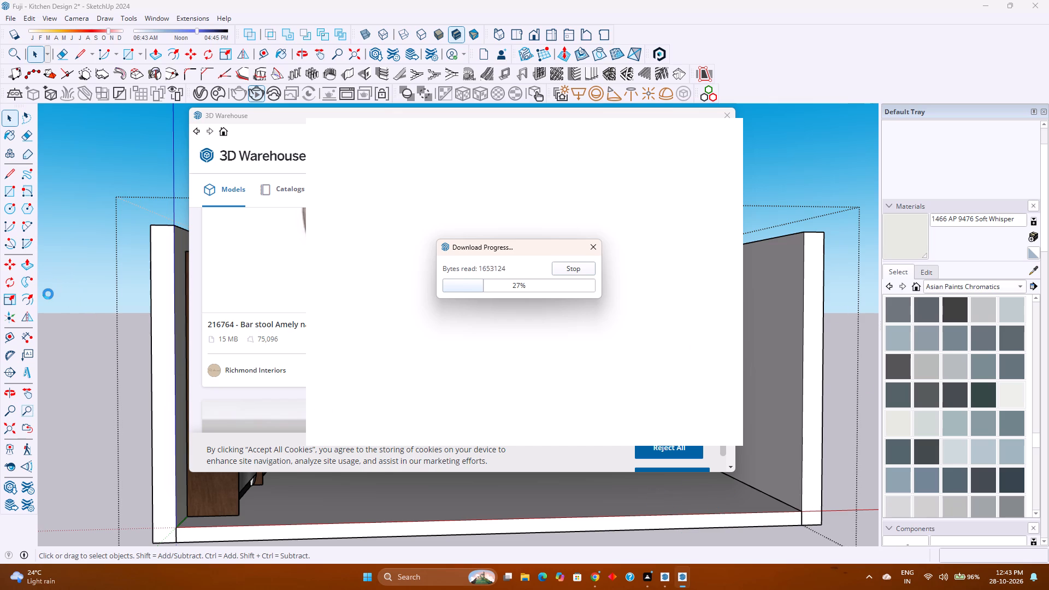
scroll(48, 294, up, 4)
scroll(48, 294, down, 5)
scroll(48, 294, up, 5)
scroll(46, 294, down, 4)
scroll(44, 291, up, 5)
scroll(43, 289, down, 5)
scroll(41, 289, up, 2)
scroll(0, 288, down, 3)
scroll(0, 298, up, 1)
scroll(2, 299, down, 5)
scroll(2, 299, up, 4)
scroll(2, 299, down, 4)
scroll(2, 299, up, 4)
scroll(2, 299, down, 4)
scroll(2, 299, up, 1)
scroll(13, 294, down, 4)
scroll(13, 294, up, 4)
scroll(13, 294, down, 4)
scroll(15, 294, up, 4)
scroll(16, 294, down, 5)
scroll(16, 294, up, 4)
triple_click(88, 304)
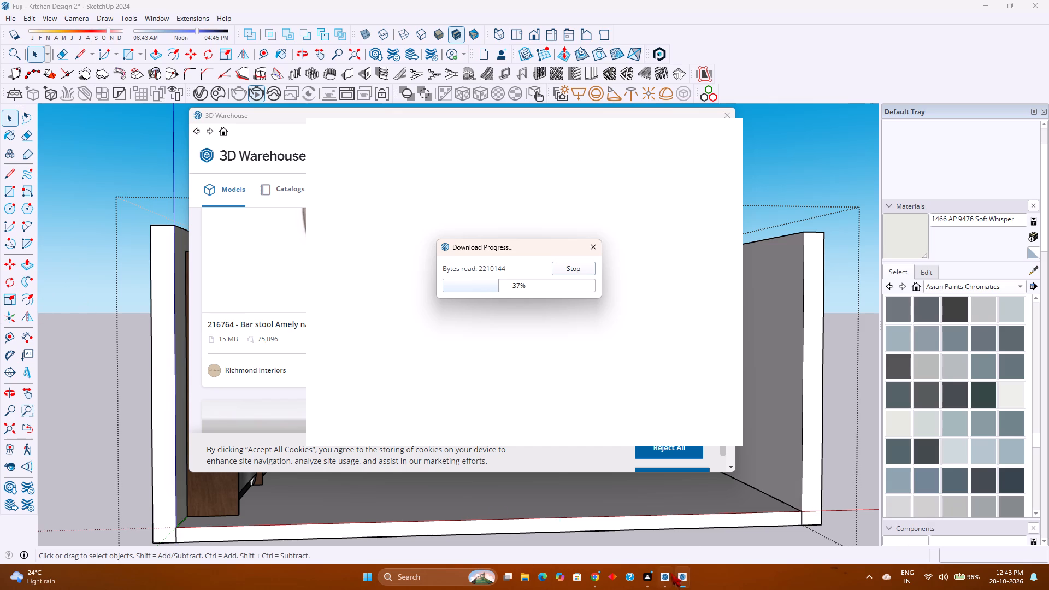
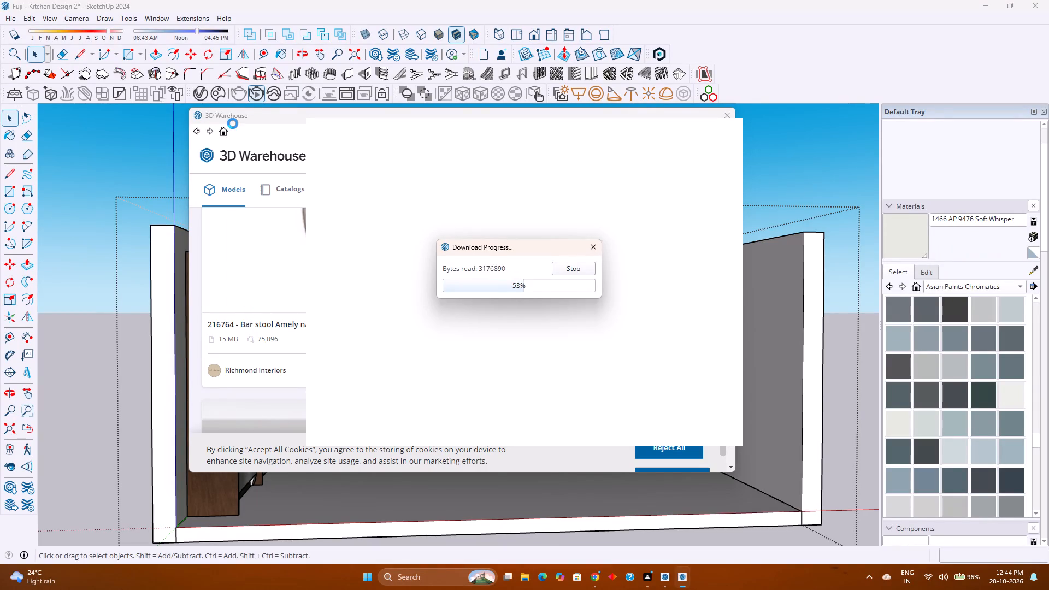
Close the 3D Warehouse window while the bar stool model downloads.
drag(249, 117, 290, 115)
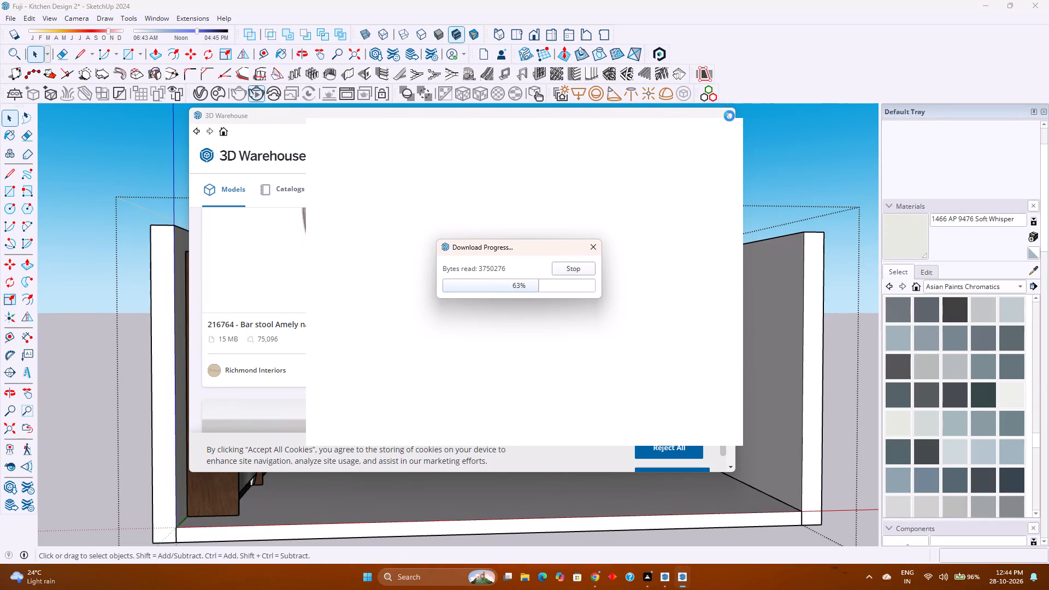
click(729, 117)
click(728, 117)
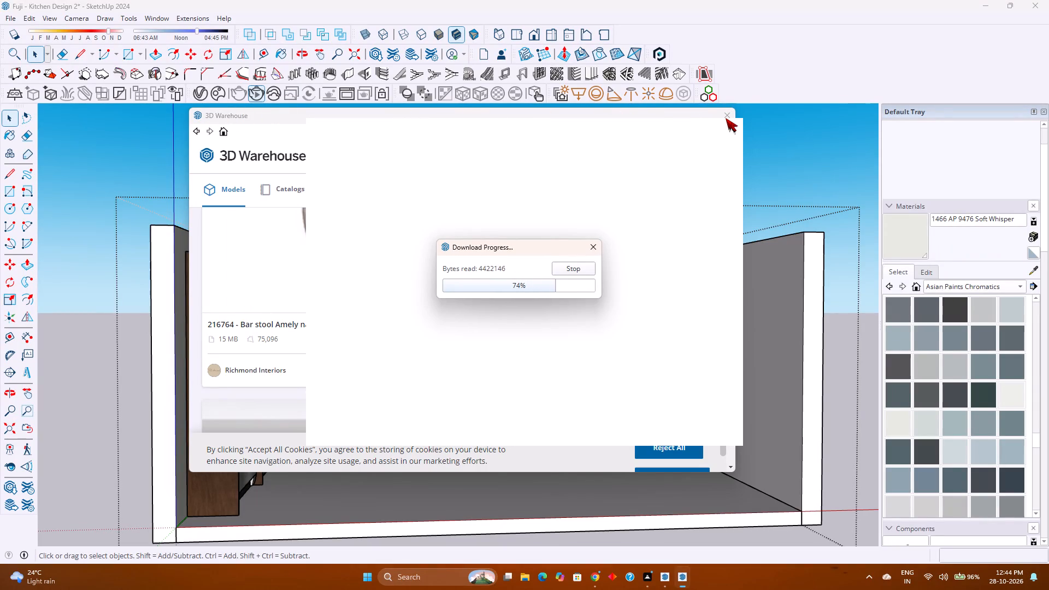
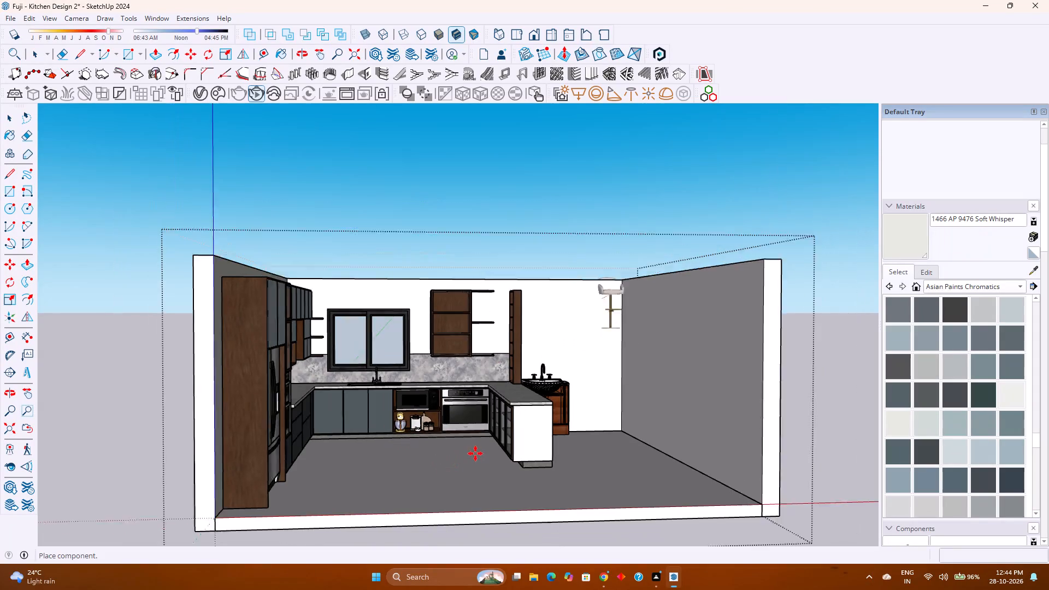
Place the downloaded bar stool on the open floor beside the peninsula counter, on the washbasin side.
scroll(493, 445, down, 2)
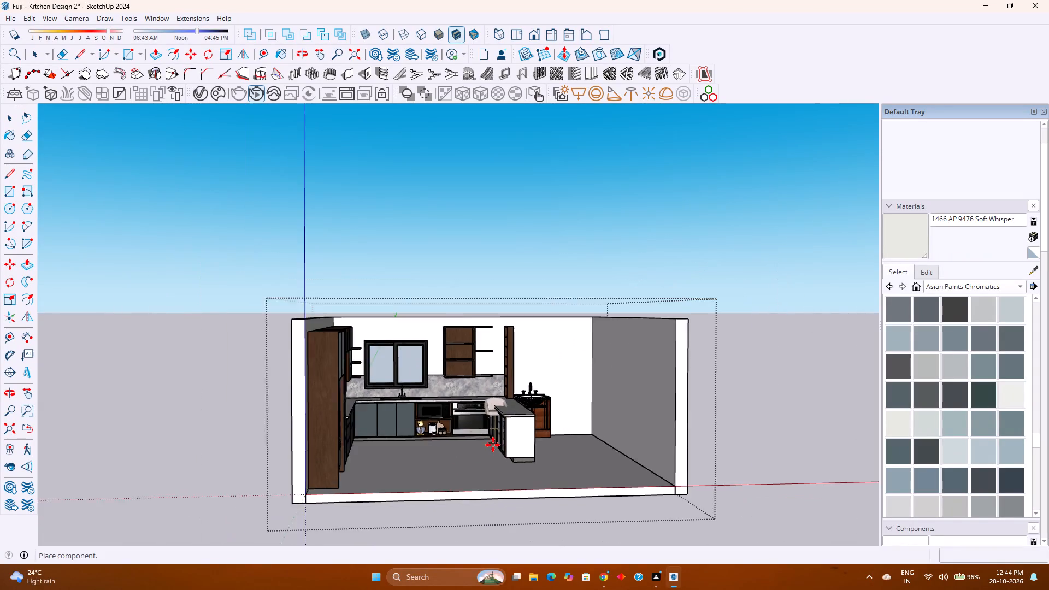
scroll(493, 445, down, 2)
scroll(509, 454, up, 4)
scroll(560, 457, up, 7)
middle_drag(560, 457, 494, 574)
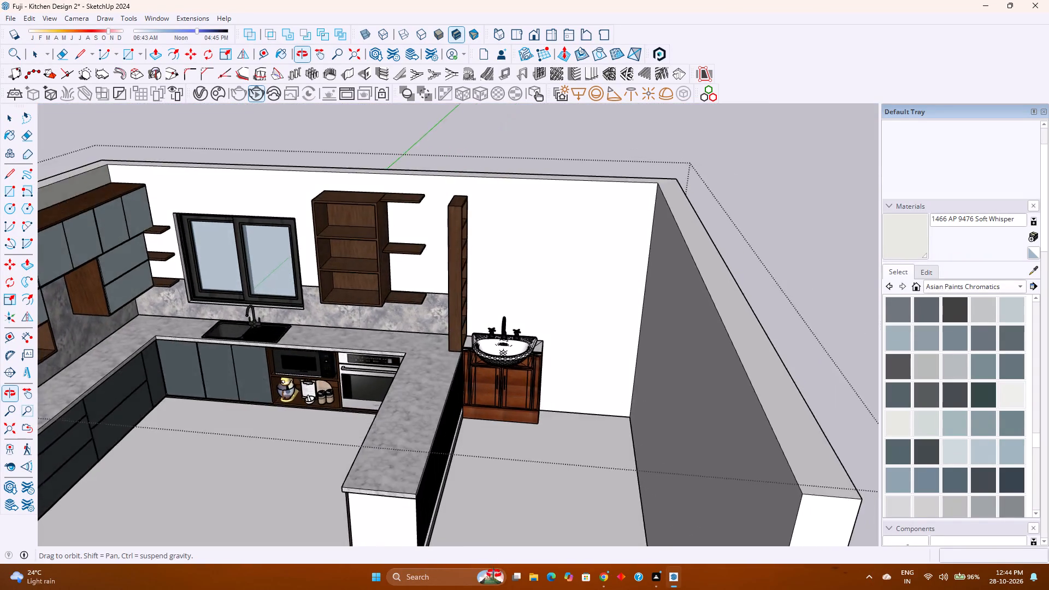
middle_drag(494, 574, 509, 513)
middle_click(509, 513)
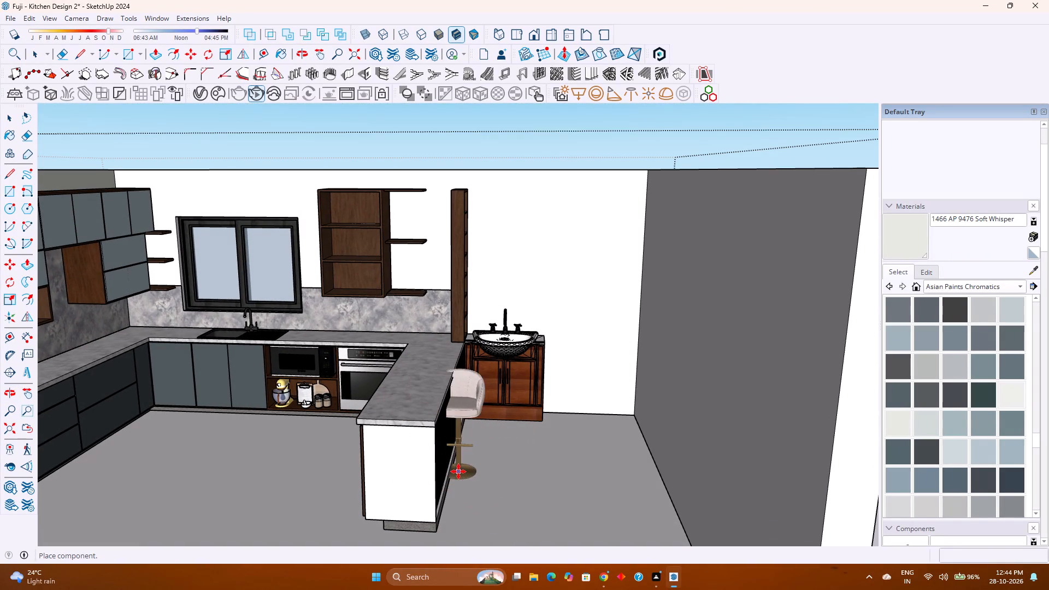
click(537, 515)
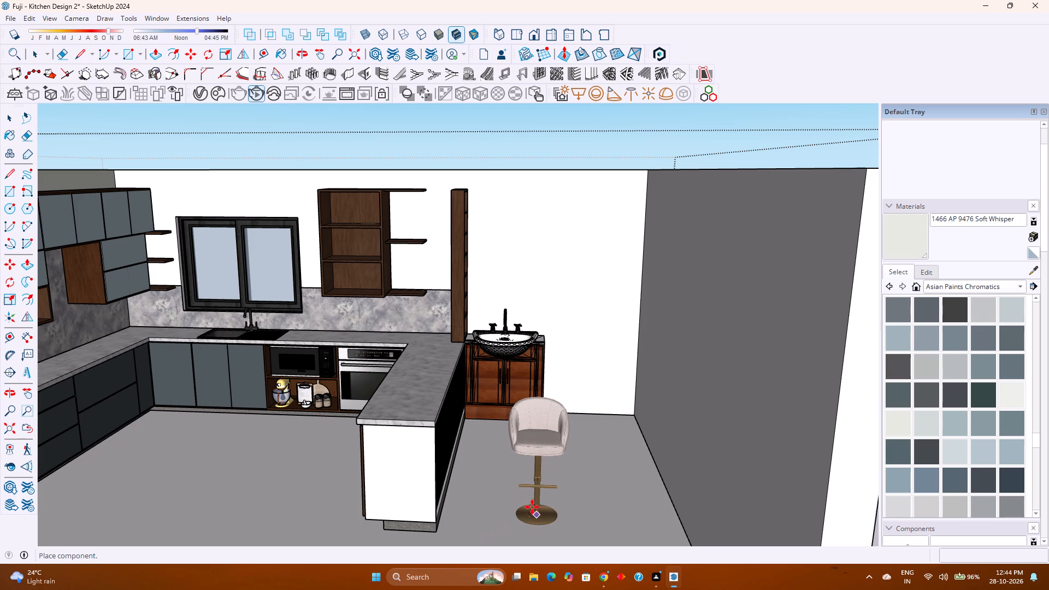
Cut the newly placed bar stool from the top level of the model.
scroll(536, 506, down, 4)
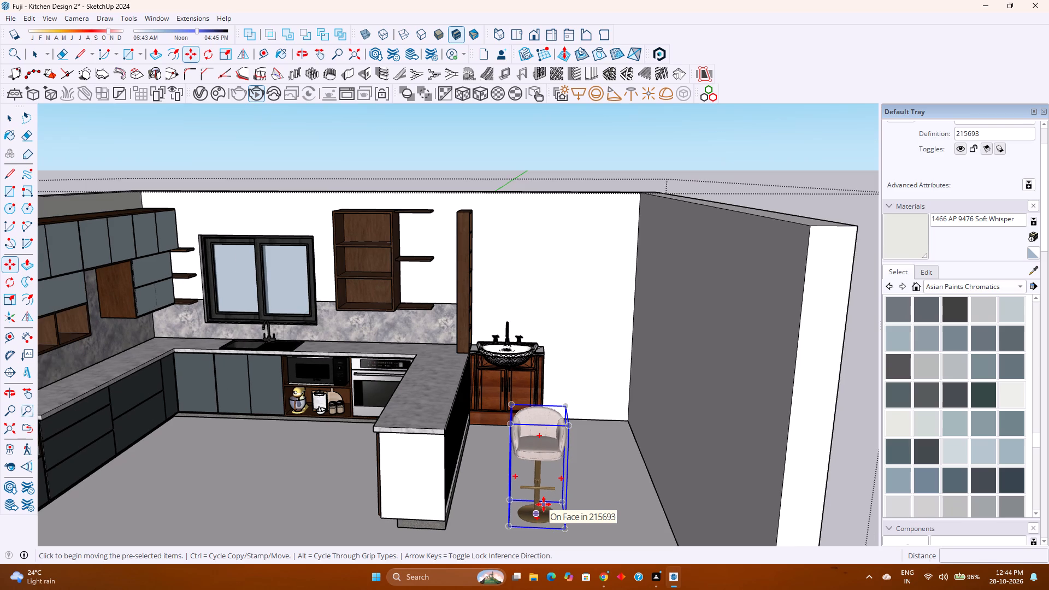
key(ctrl+x)
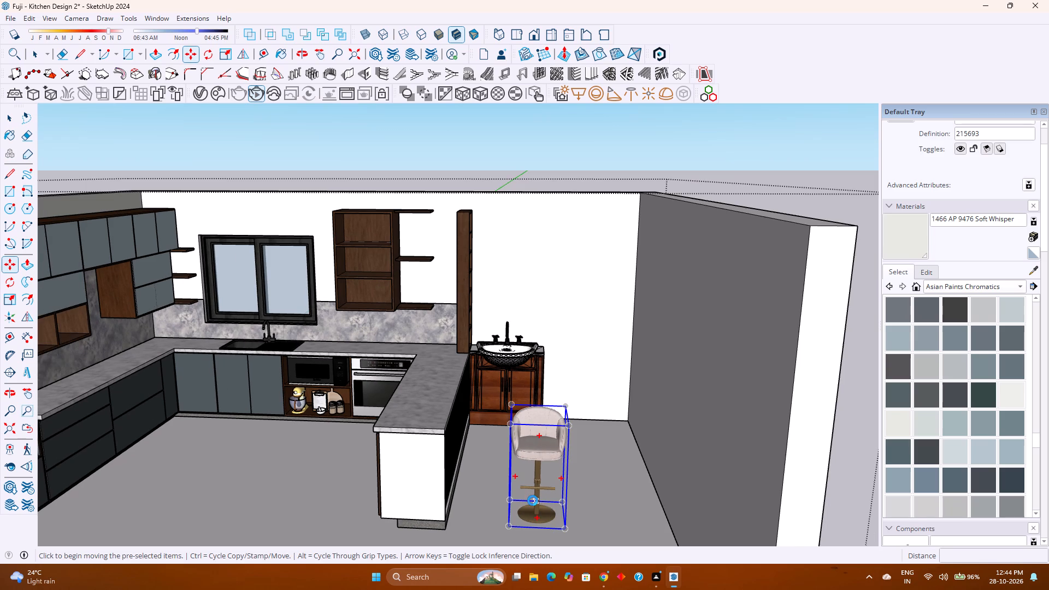
key(space)
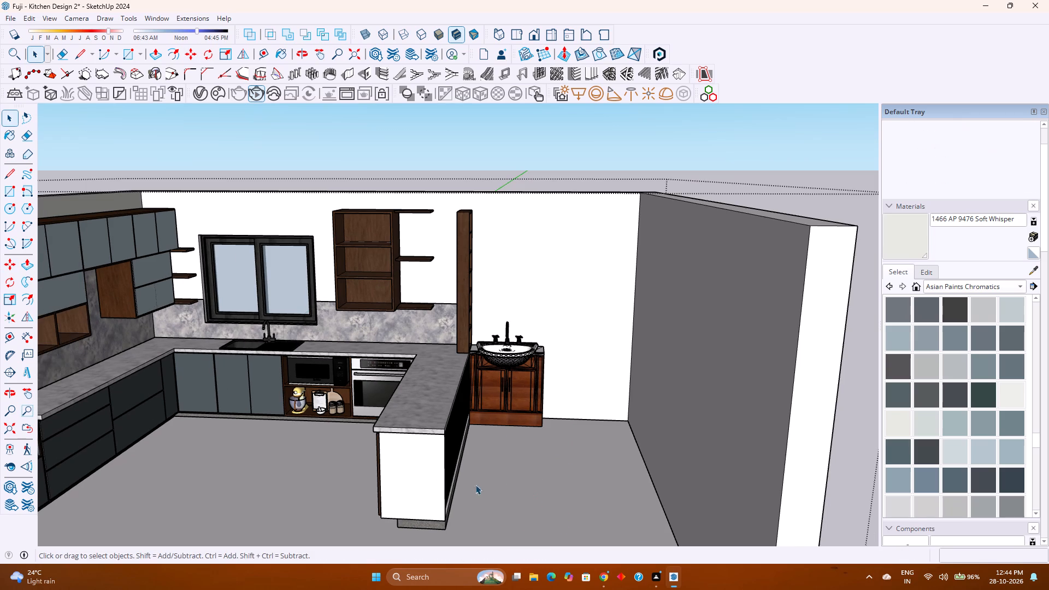
Open the room group and its nested kitchen cabinetry group, and paste the cut bar stool inside beside the peninsula.
double_click(429, 468)
scroll(429, 468, up, 7)
scroll(440, 468, down, 5)
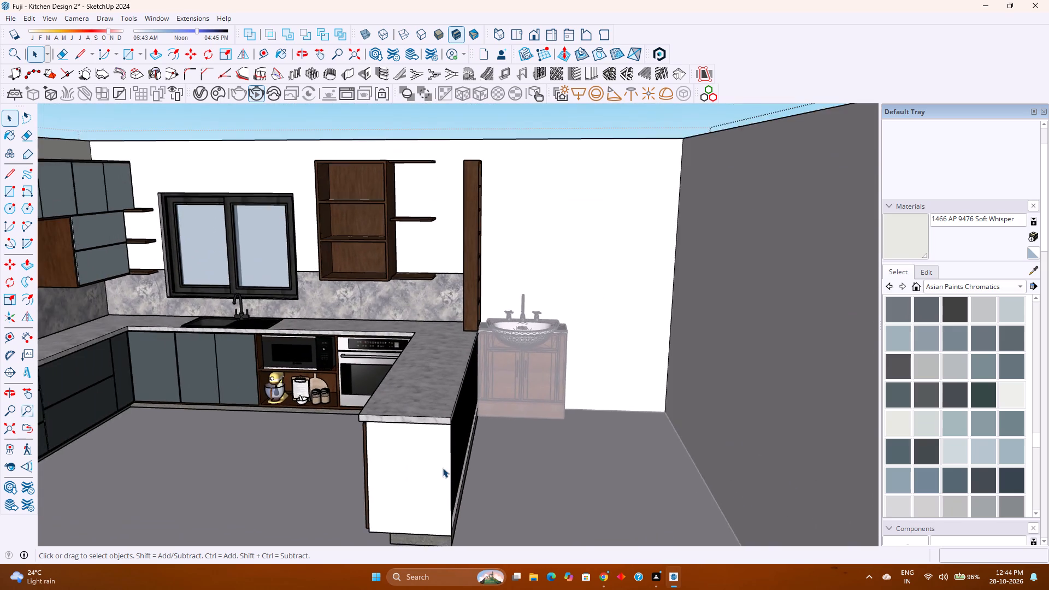
scroll(451, 469, down, 3)
shift+middle_drag(468, 501, 502, 440)
middle_drag(504, 450, 485, 456)
middle_click(481, 456)
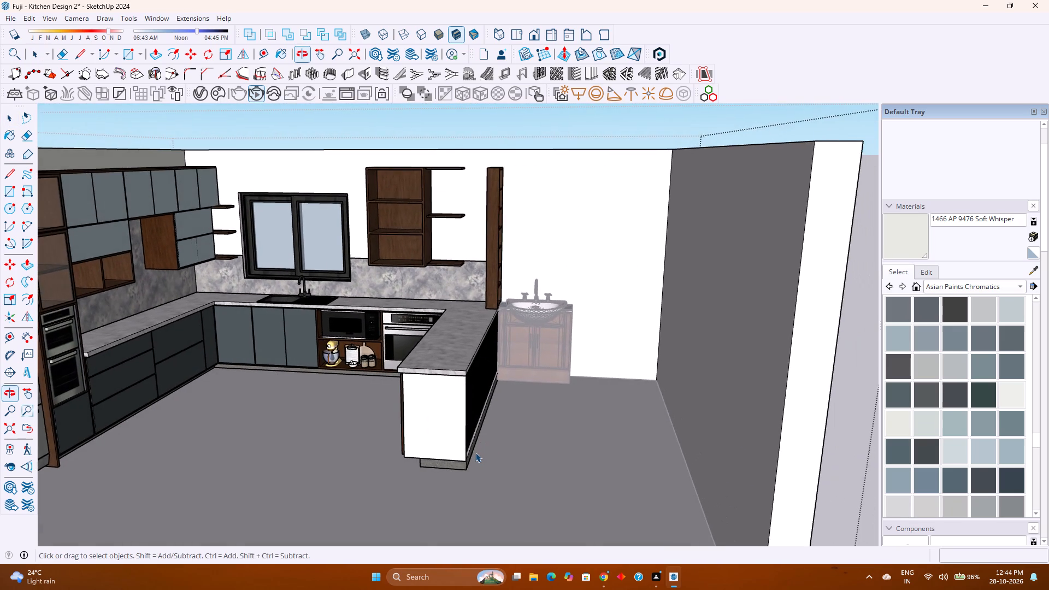
scroll(475, 452, up, 3)
click(448, 428)
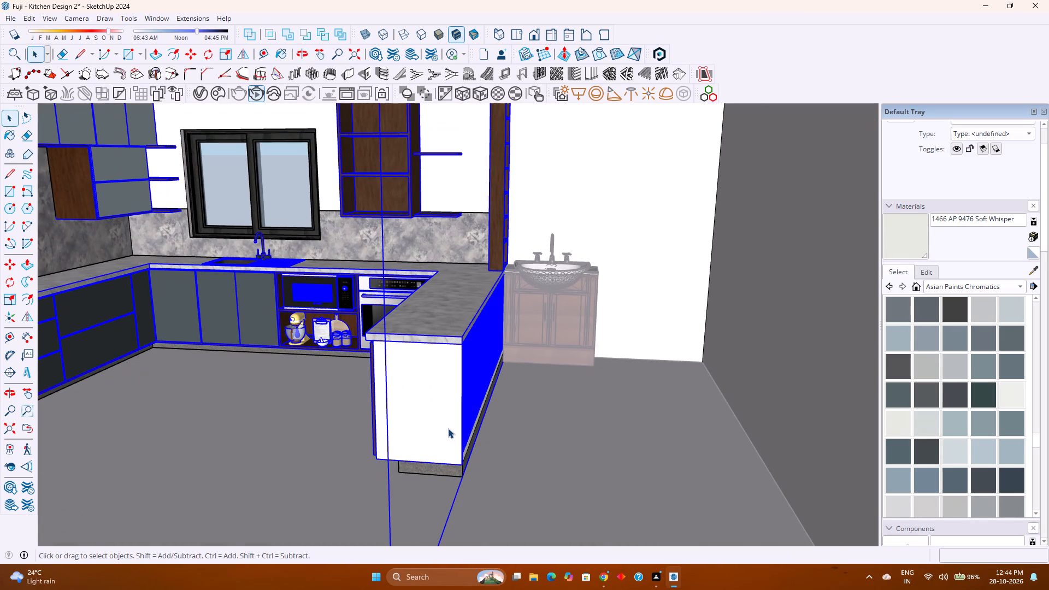
double_click(448, 428)
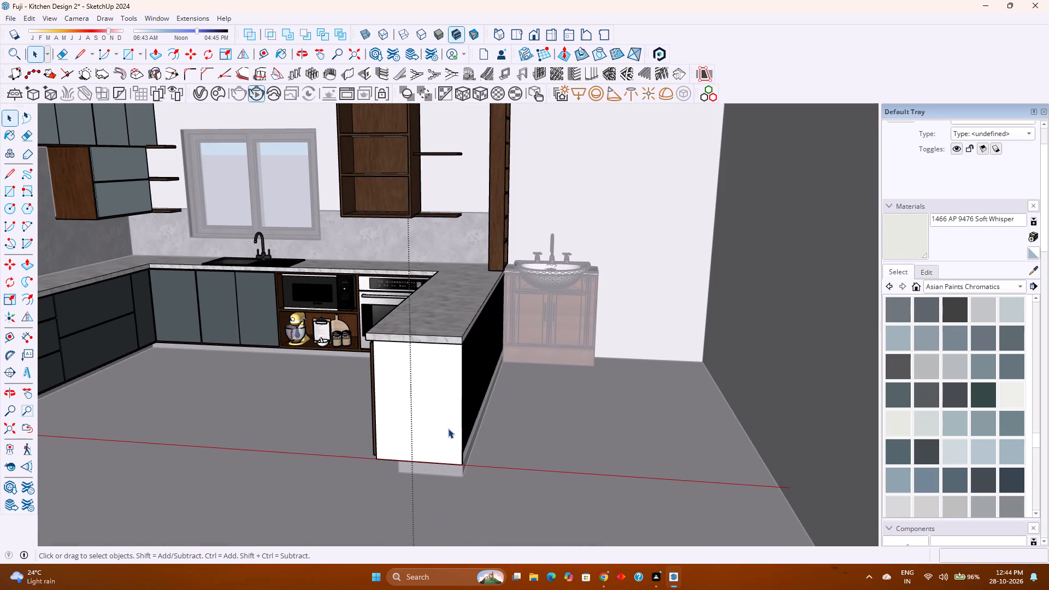
key(ctrl+v)
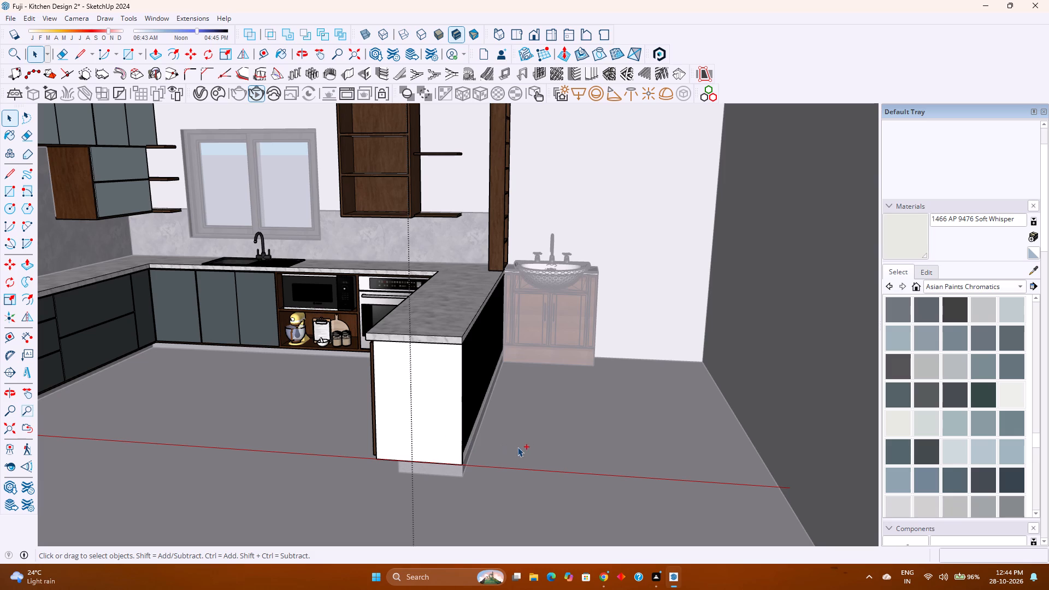
scroll(562, 462, down, 2)
scroll(562, 466, up, 3)
scroll(343, 388, down, 3)
key(ctrl+v)
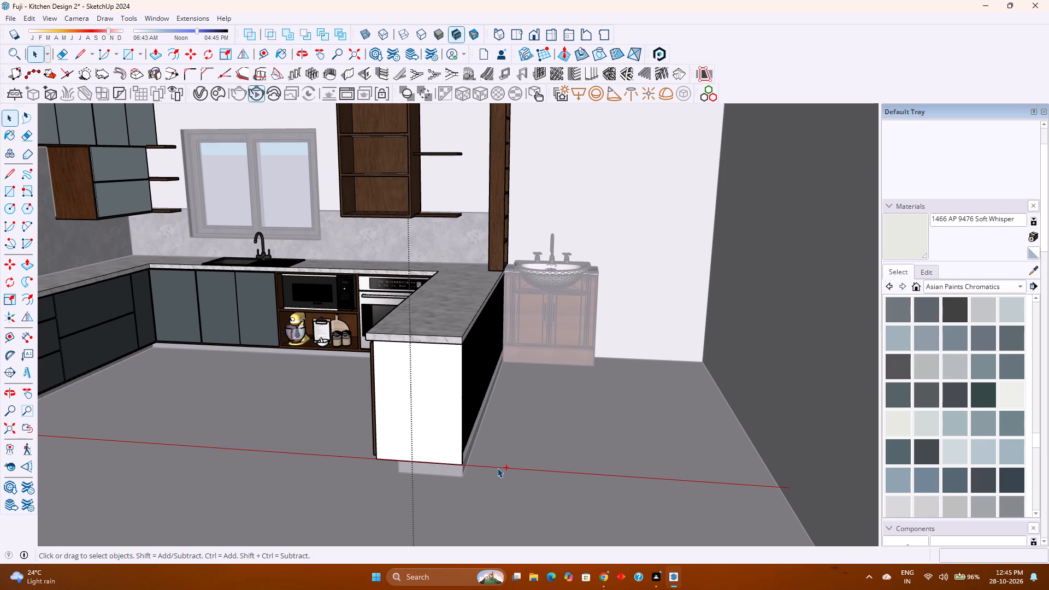
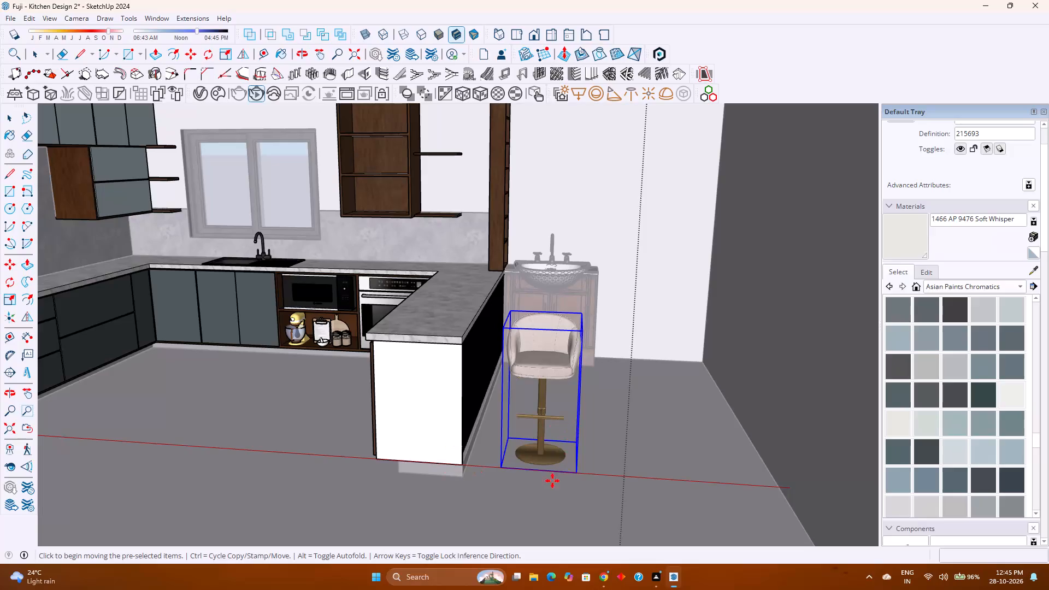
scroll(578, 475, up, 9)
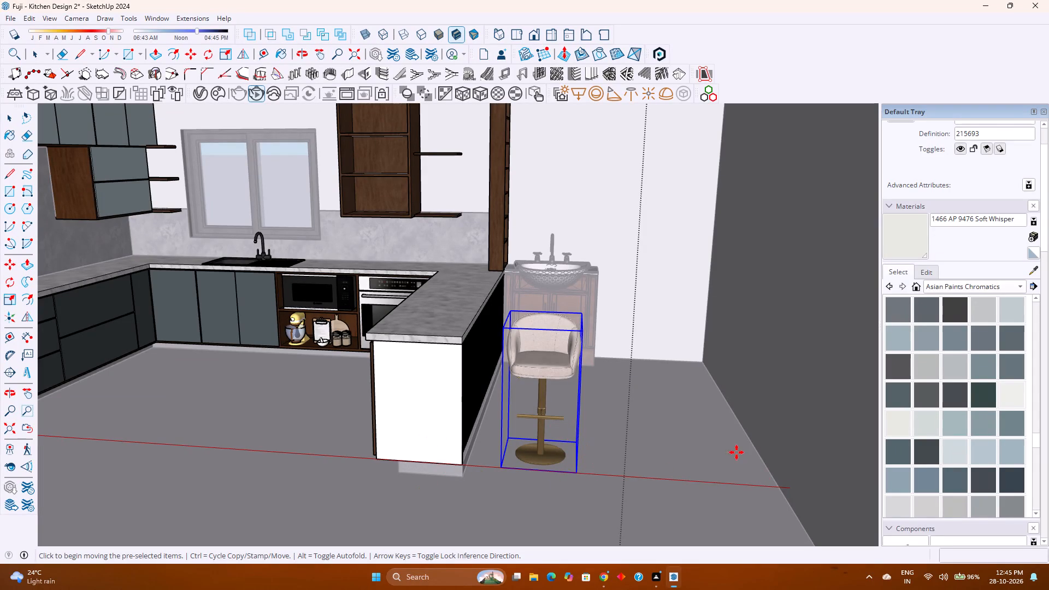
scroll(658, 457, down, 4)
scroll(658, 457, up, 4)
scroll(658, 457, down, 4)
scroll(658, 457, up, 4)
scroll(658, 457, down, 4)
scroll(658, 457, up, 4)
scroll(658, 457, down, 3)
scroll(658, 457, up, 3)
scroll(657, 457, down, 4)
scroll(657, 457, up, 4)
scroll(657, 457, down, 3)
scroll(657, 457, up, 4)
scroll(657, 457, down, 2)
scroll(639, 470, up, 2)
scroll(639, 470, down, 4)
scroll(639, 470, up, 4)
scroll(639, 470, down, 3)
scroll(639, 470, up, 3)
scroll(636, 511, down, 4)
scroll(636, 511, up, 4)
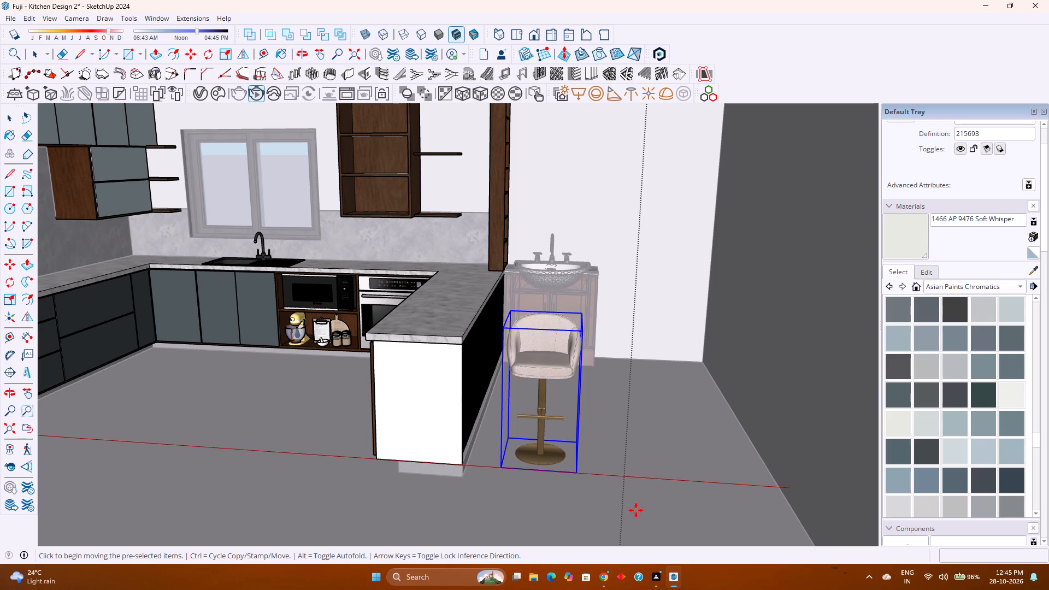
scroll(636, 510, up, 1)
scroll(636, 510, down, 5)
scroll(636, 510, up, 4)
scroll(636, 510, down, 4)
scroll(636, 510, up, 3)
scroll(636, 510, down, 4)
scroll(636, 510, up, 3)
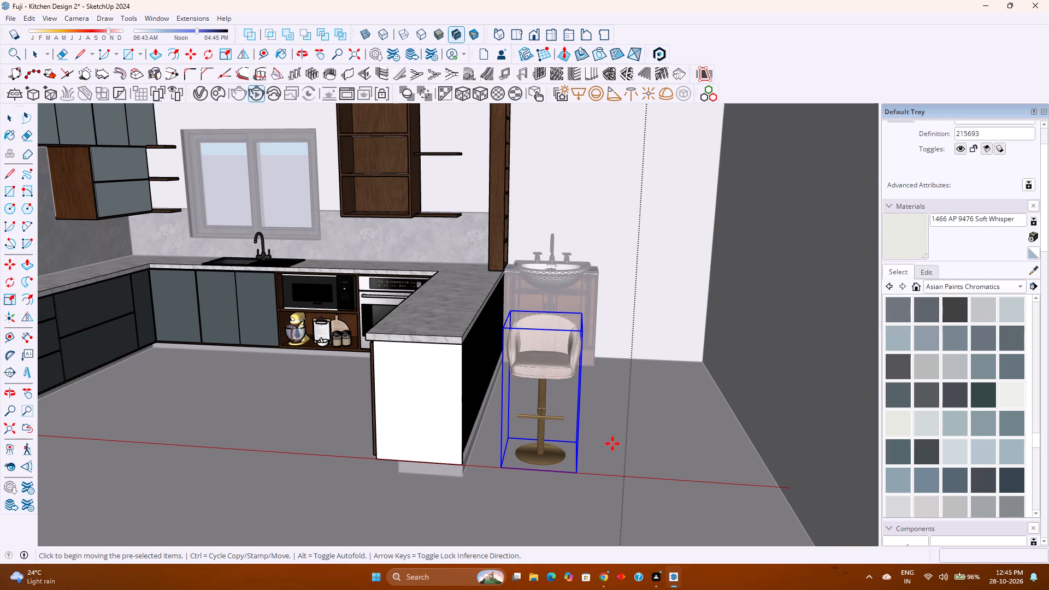
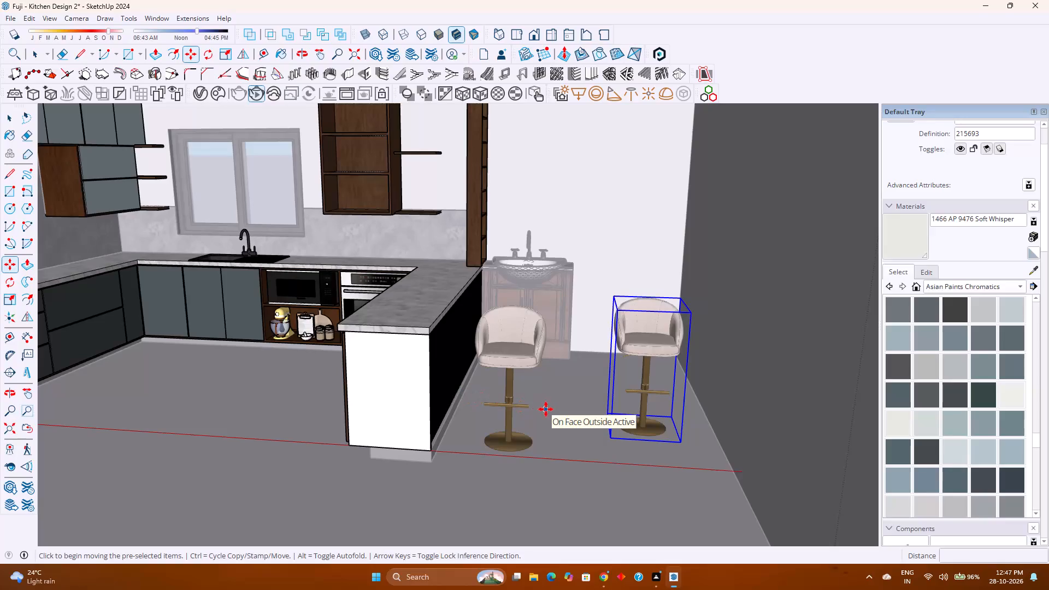
Rotate the bar stool nearest the peninsula 90° about its base corner so it faces the slatted panel.
key(space)
scroll(638, 418, down, 5)
scroll(638, 418, up, 5)
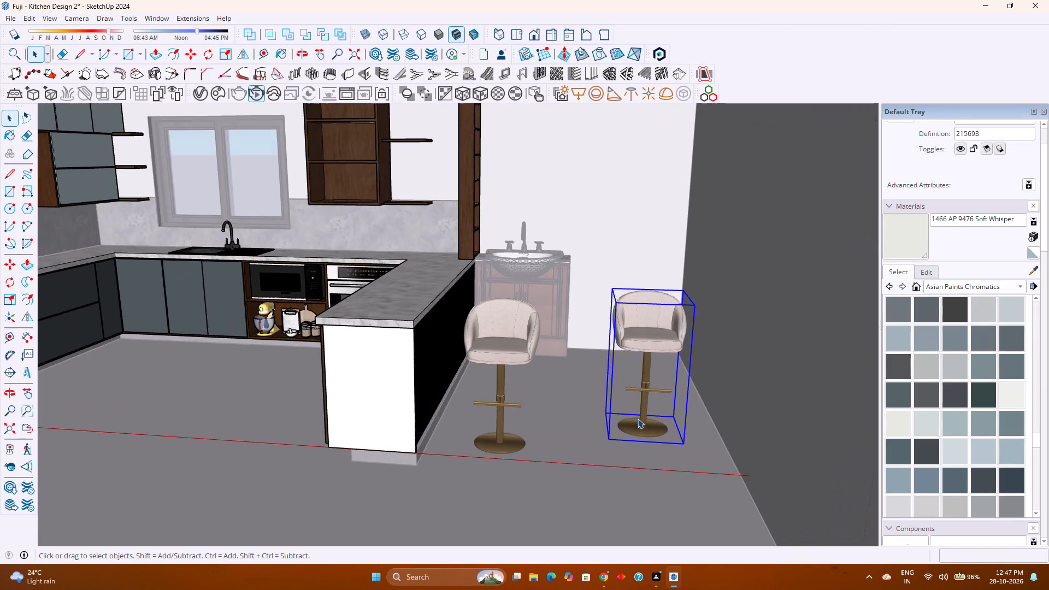
middle_drag(638, 418, 653, 422)
middle_click(653, 422)
click(521, 423)
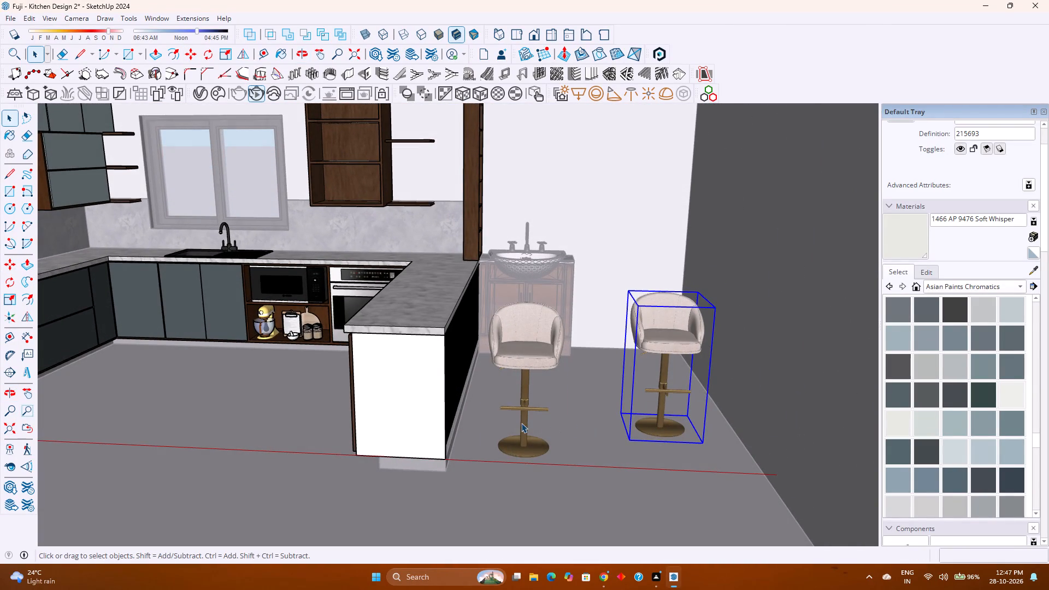
scroll(547, 423, up, 3)
scroll(551, 444, down, 4)
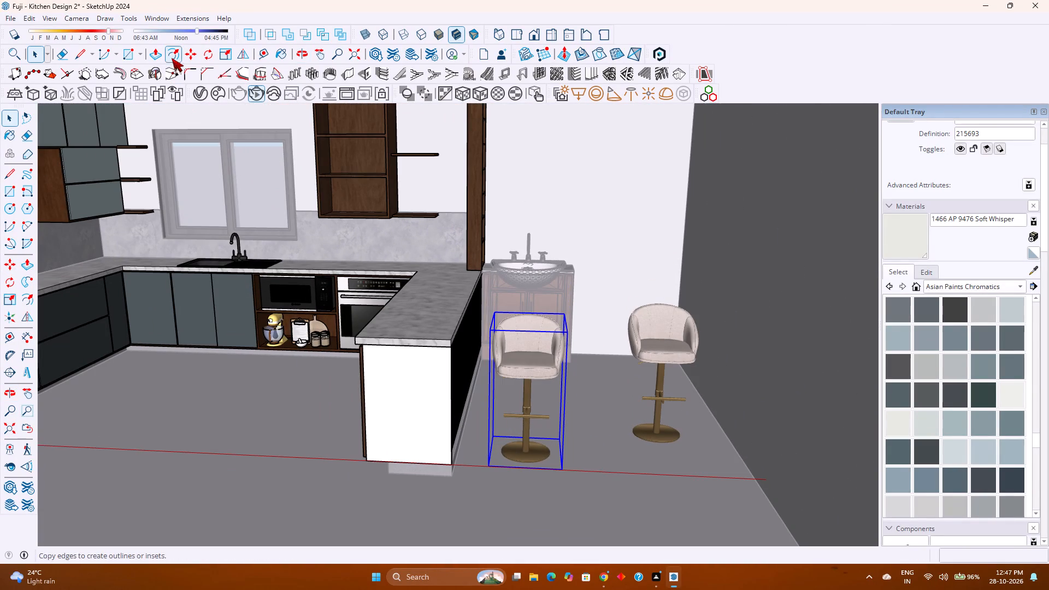
click(205, 57)
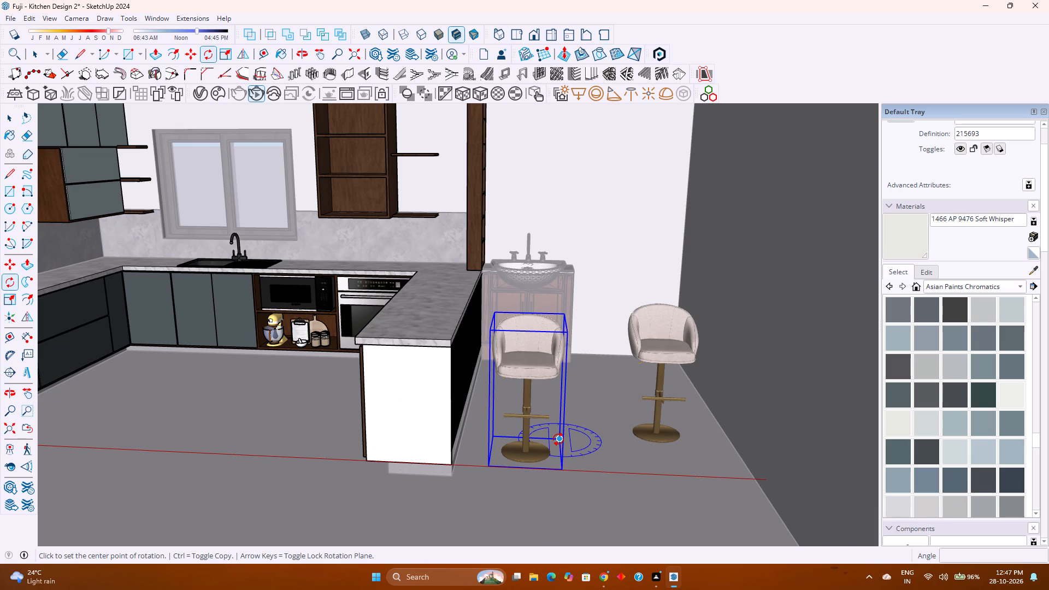
click(558, 439)
click(561, 468)
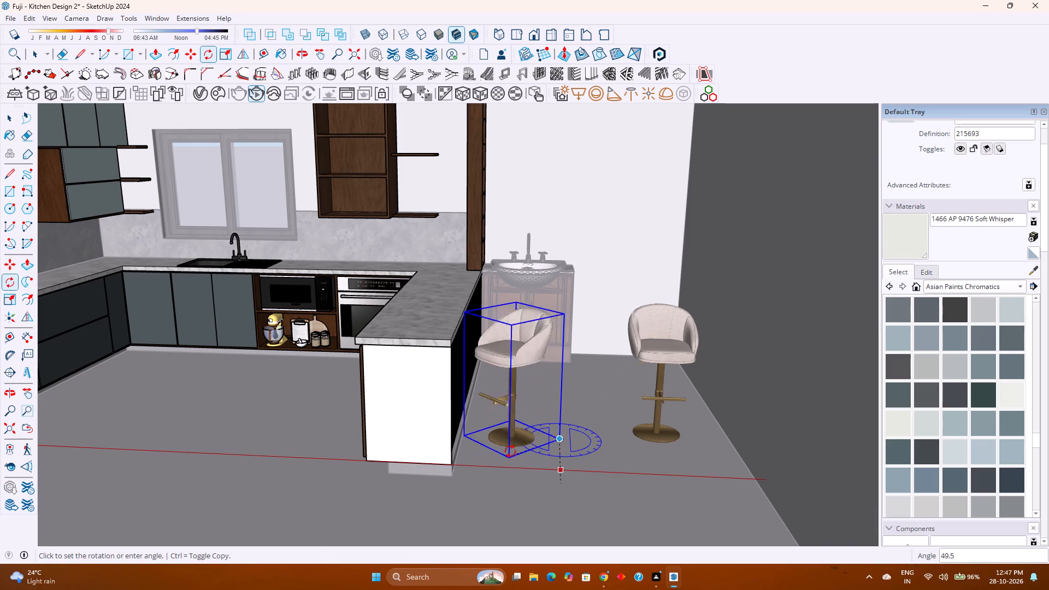
click(505, 435)
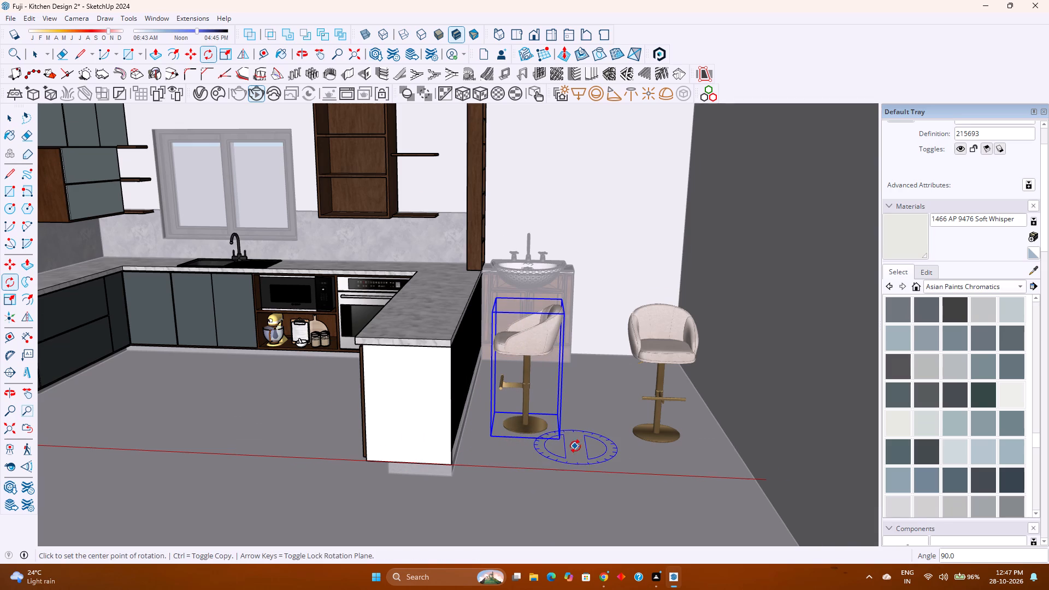
Move the rotated stool about 1' 7 5/8" along the peninsula toward its open end.
scroll(575, 446, up, 4)
middle_drag(571, 445, 517, 467)
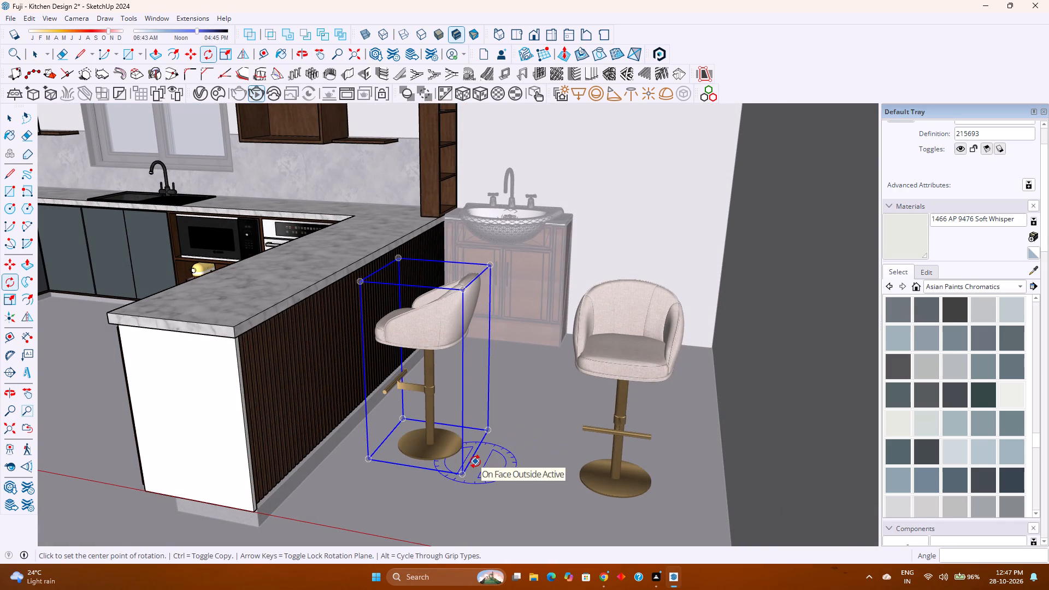
key(m)
click(458, 477)
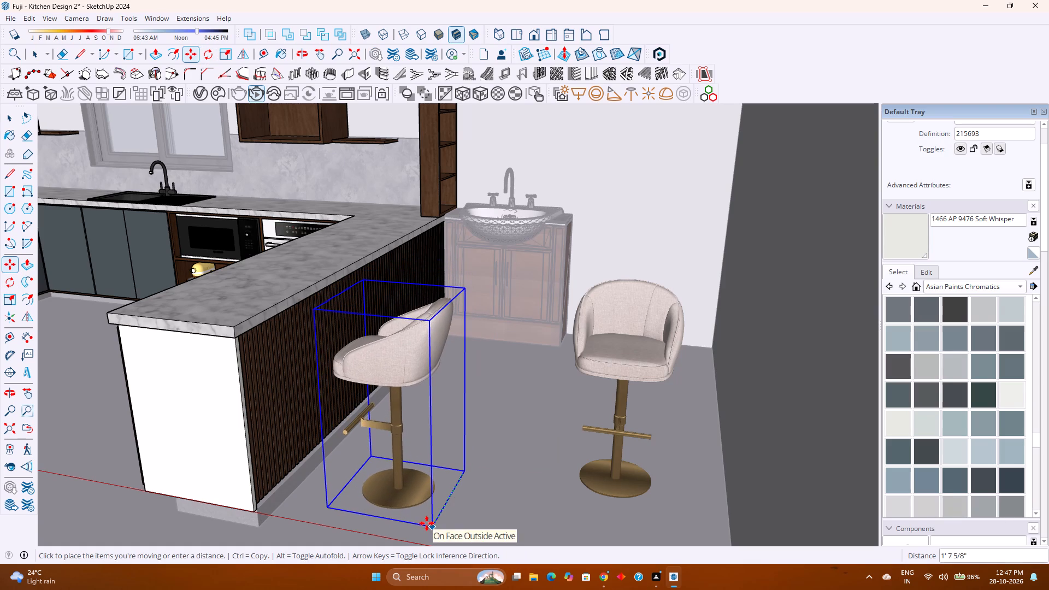
click(427, 523)
Copy the rotated stool about 3' along the peninsula toward the washbasin.
click(433, 524)
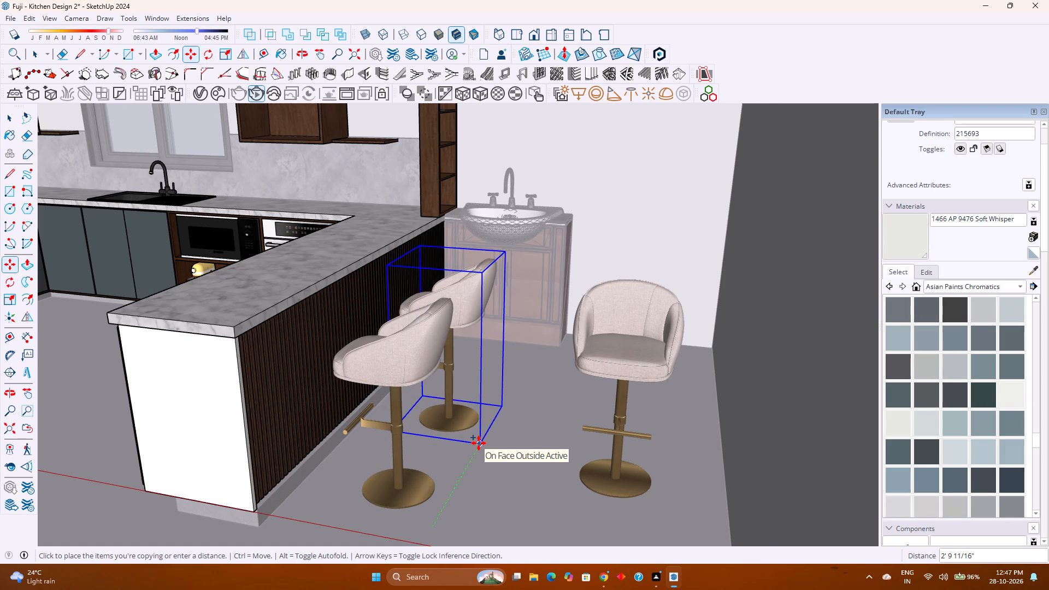
scroll(479, 443, up, 1)
middle_drag(479, 443, 470, 528)
middle_click(470, 528)
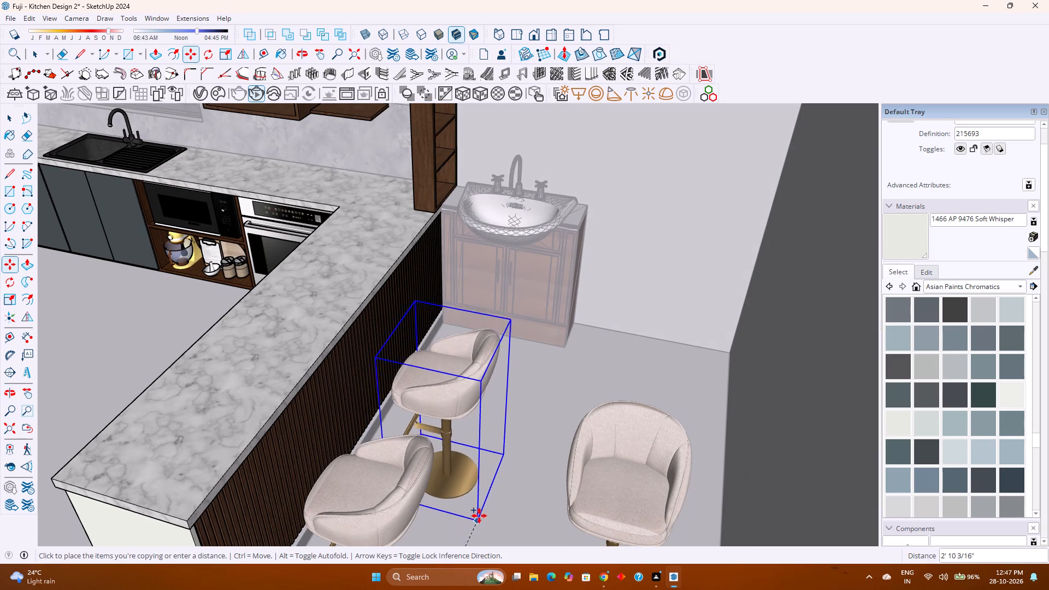
click(483, 499)
Delete the leftover unrotated stool standing away from the peninsula and leave the group.
middle_drag(481, 503, 515, 402)
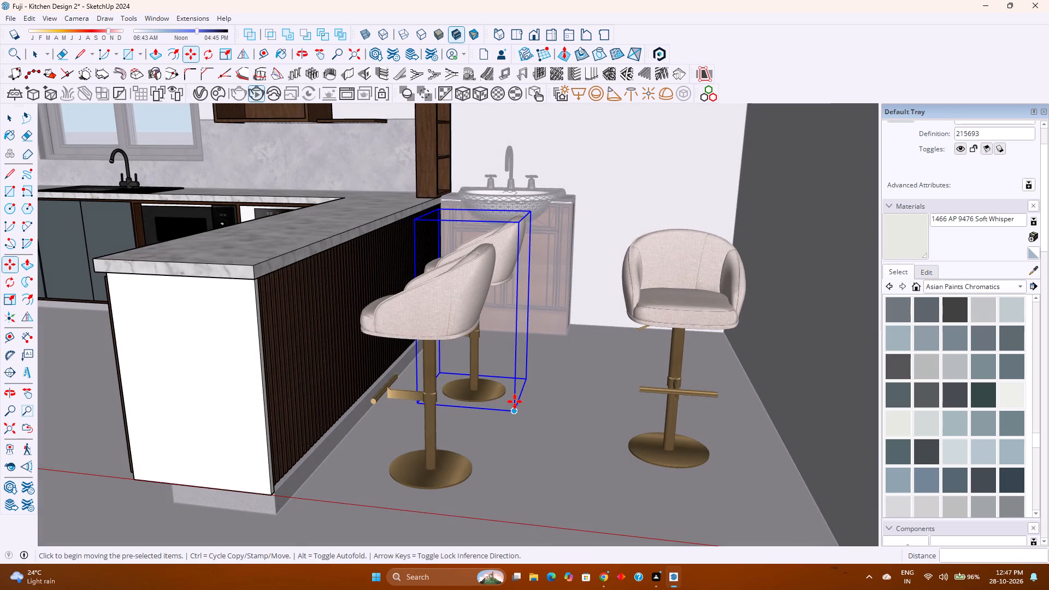
key(space)
click(670, 440)
key(Delete)
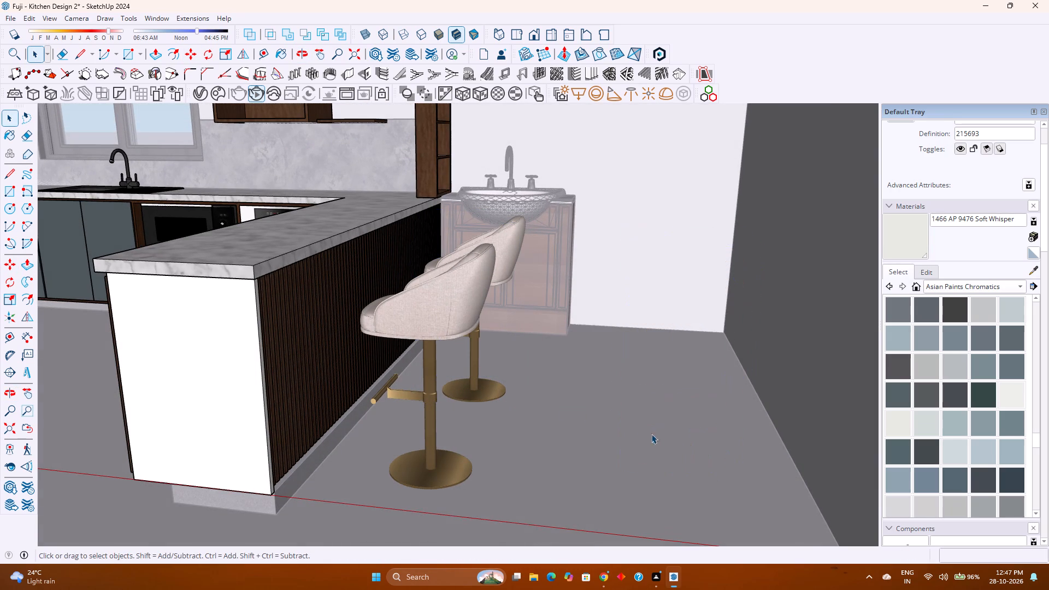
scroll(562, 427, down, 5)
middle_drag(546, 428, 578, 419)
key(Escape)
key(Escape)
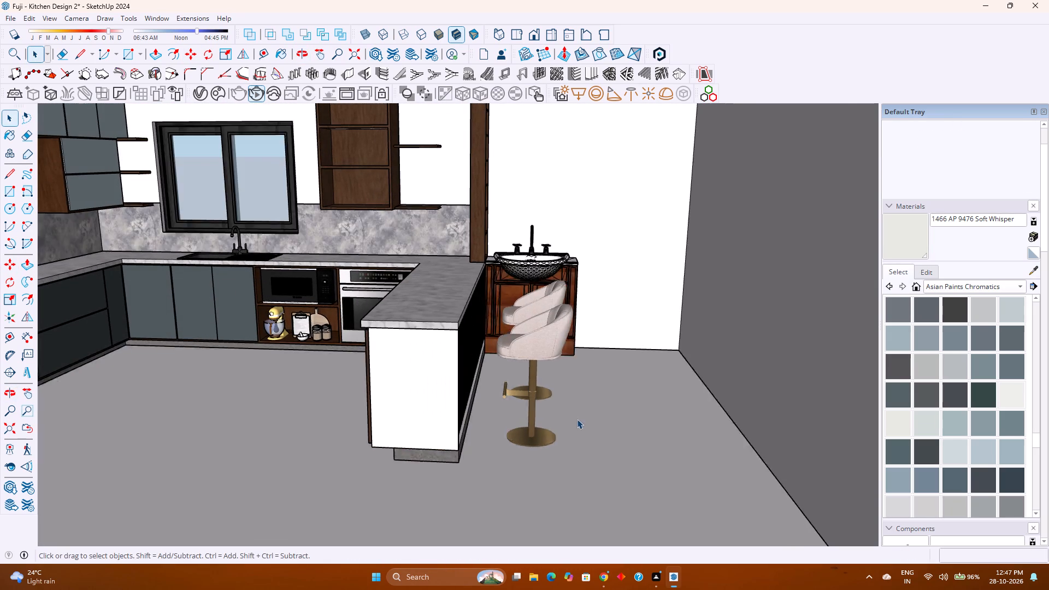
Examine the kitchen layout with the two stools along the peninsula from several angles.
scroll(577, 419, down, 4)
shift+middle_drag(510, 426, 629, 460)
middle_drag(567, 456, 494, 429)
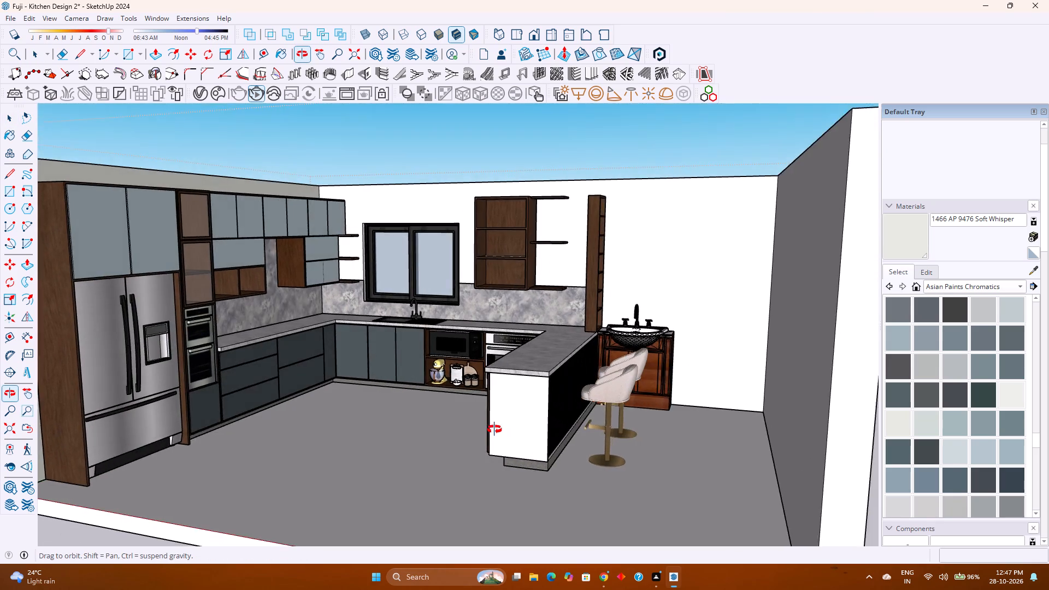
middle_drag(494, 429, 440, 422)
scroll(454, 416, up, 2)
shift+middle_drag(454, 416, 485, 426)
shift+middle_click(485, 426)
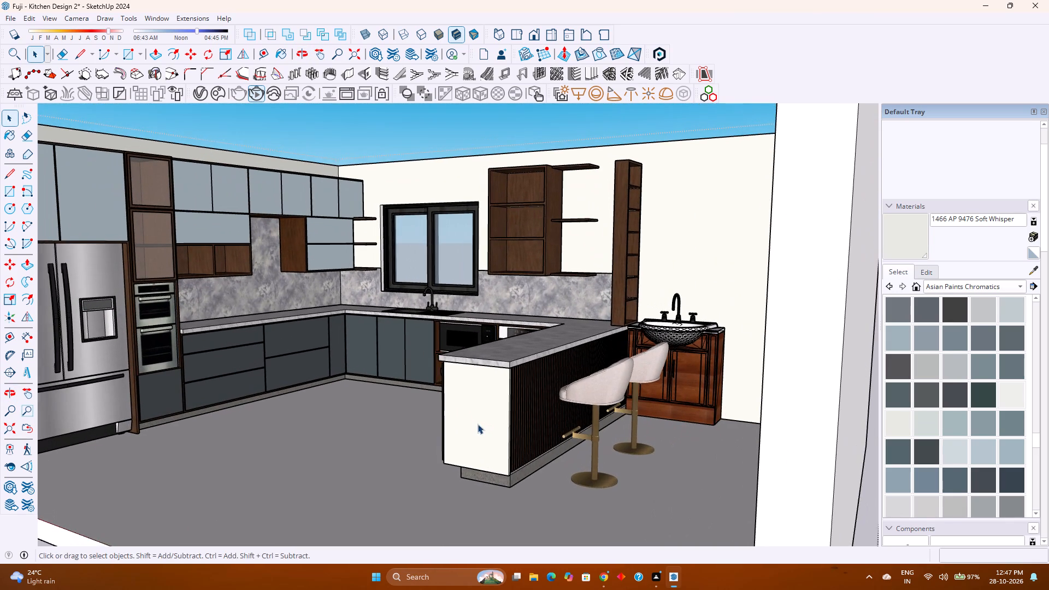
scroll(455, 422, up, 2)
shift+middle_drag(455, 422, 494, 435)
scroll(494, 435, down, 2)
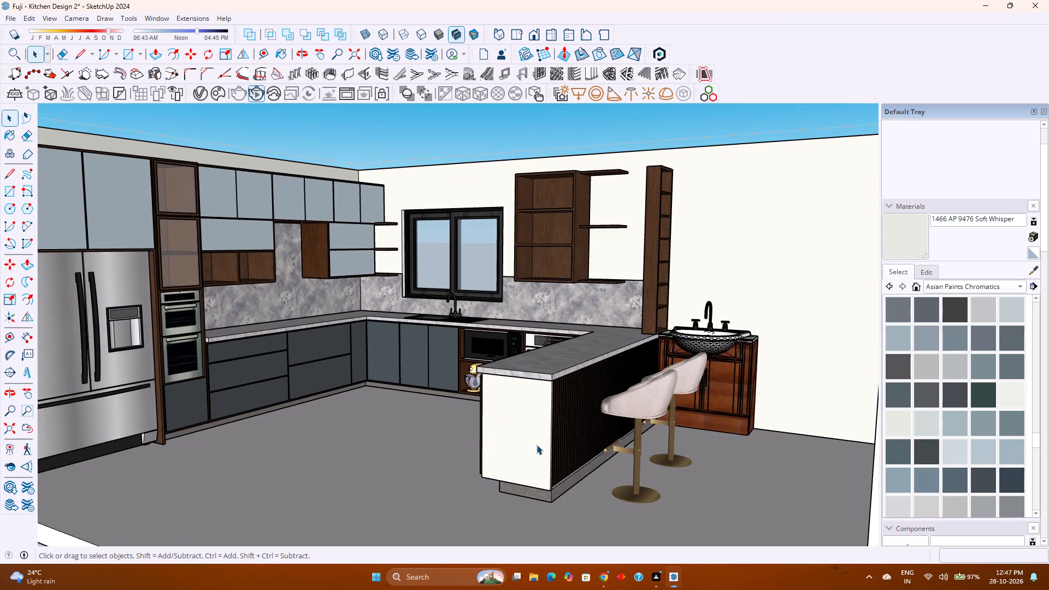
Open the wall group and push/pull the inner face of the side wall beyond the stools 1'6" into the room.
scroll(537, 445, down, 4)
middle_drag(541, 446, 775, 493)
middle_drag(777, 493, 782, 493)
double_click(744, 385)
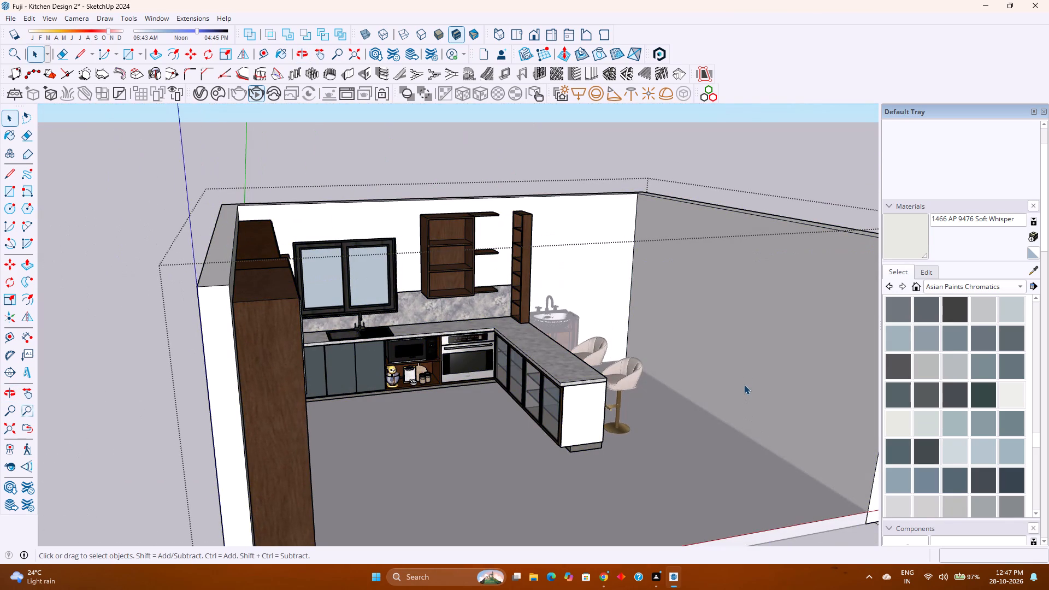
click(747, 383)
key(p)
click(747, 383)
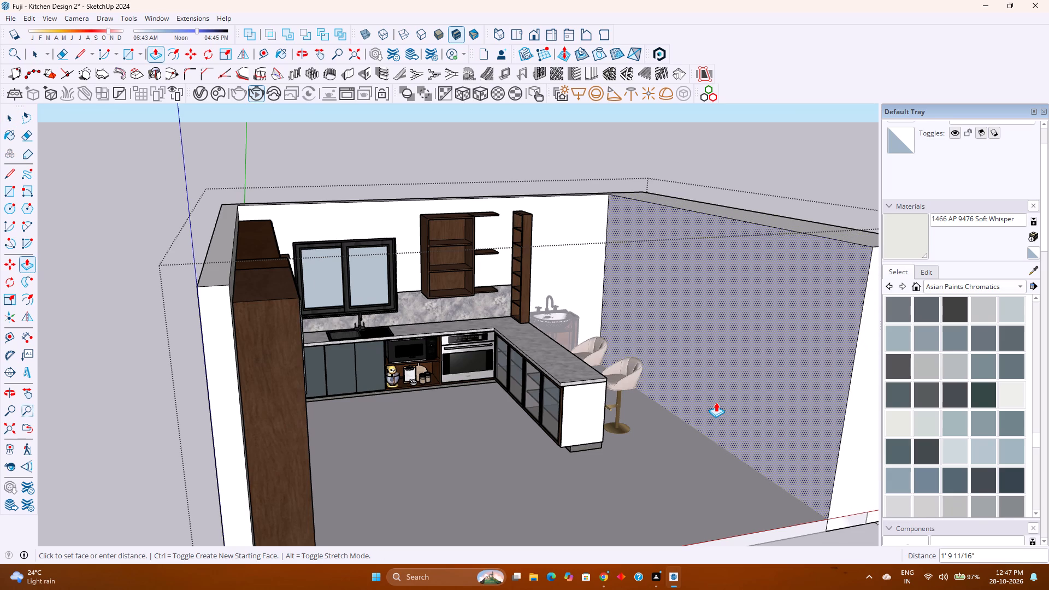
text(1')
text(6")
key(Return)
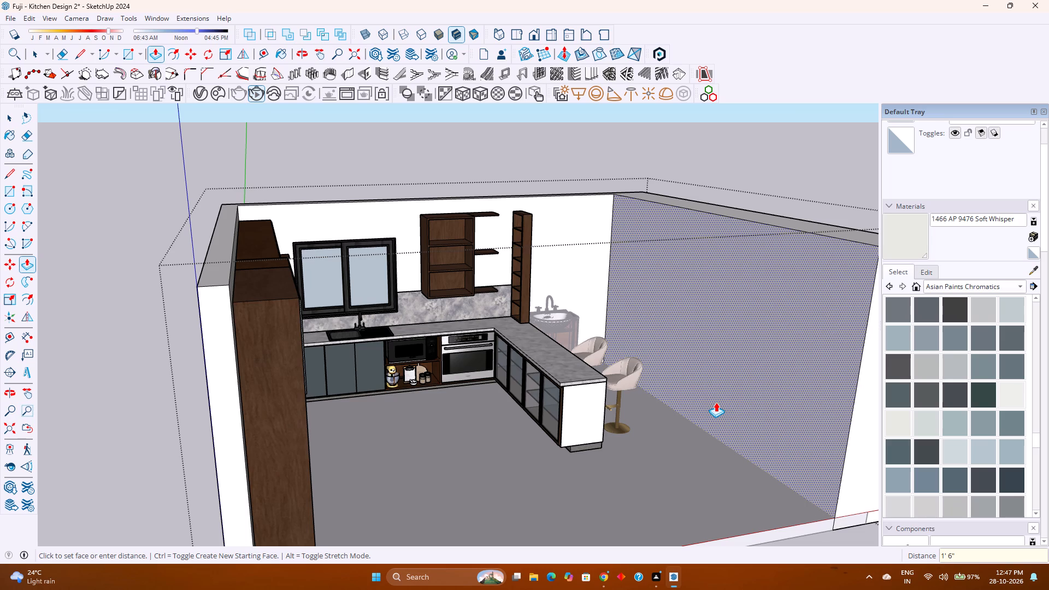
Push the outer face of the same side wall inward 1'6" to restore the wall's thickness.
scroll(721, 397, down, 2)
middle_drag(677, 408, 532, 419)
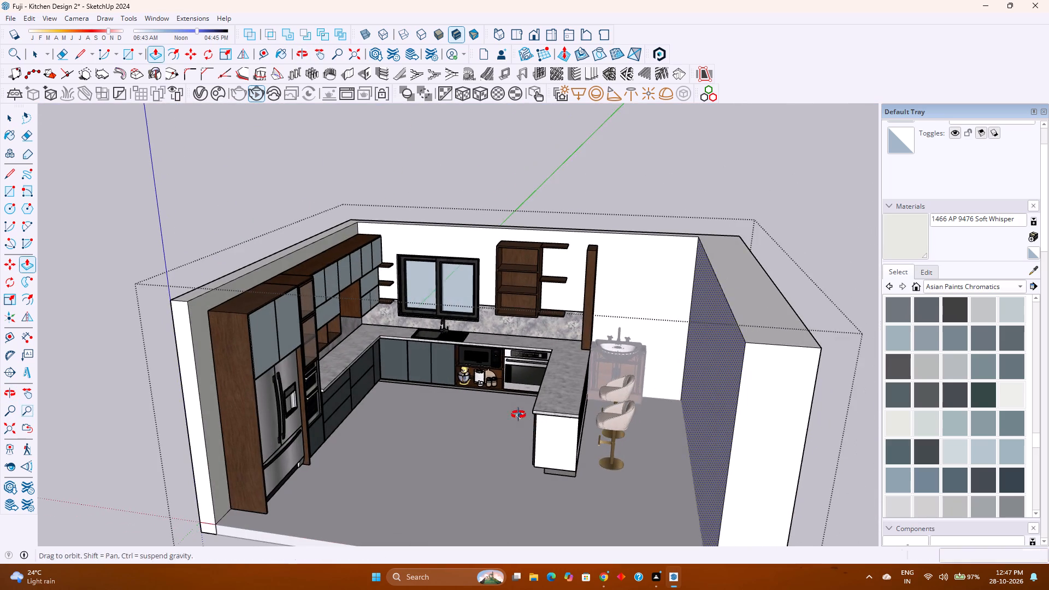
middle_click(520, 415)
scroll(517, 414, down, 5)
middle_drag(576, 434, 455, 417)
middle_click(455, 417)
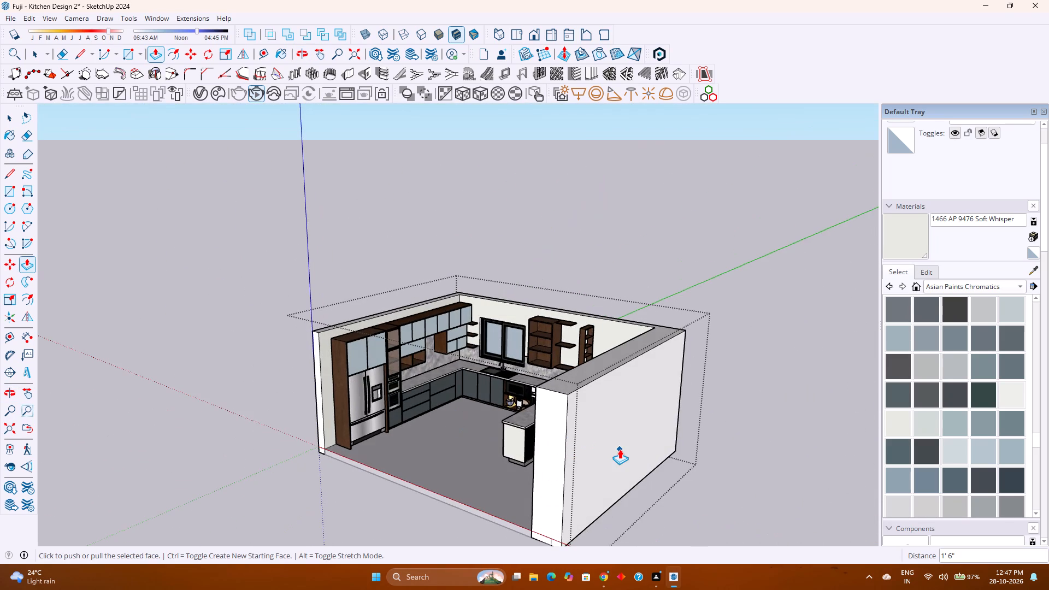
key(Escape)
click(611, 440)
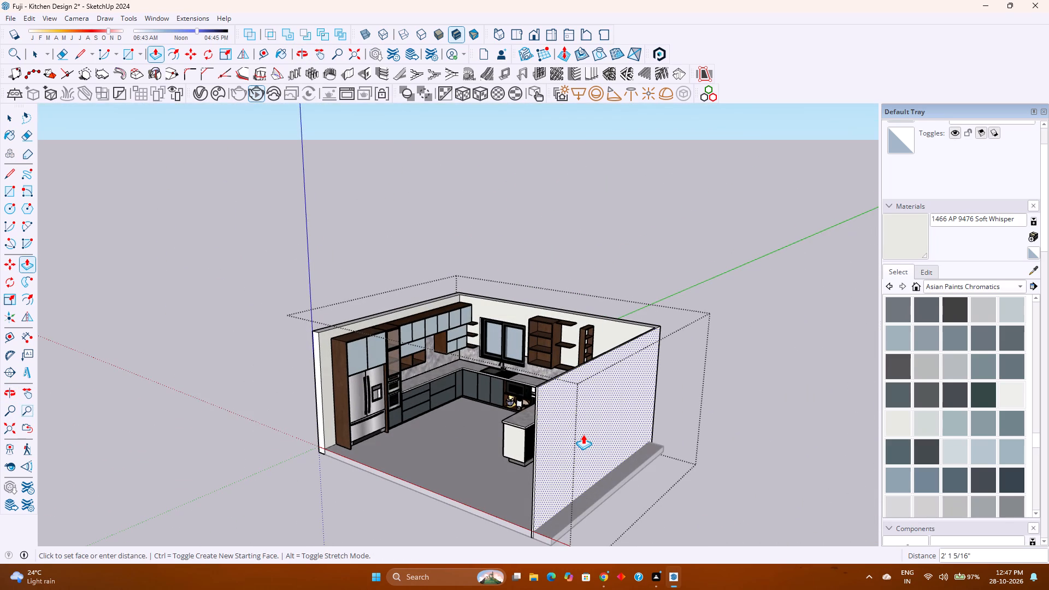
text(1'6")
key(Return)
key(space)
key(Escape)
Open the floor slab and push its end face under the shifted side wall inward 1'6", to the wall's inner face.
scroll(547, 479, down, 2)
click(501, 500)
double_click(505, 505)
scroll(514, 510, up, 3)
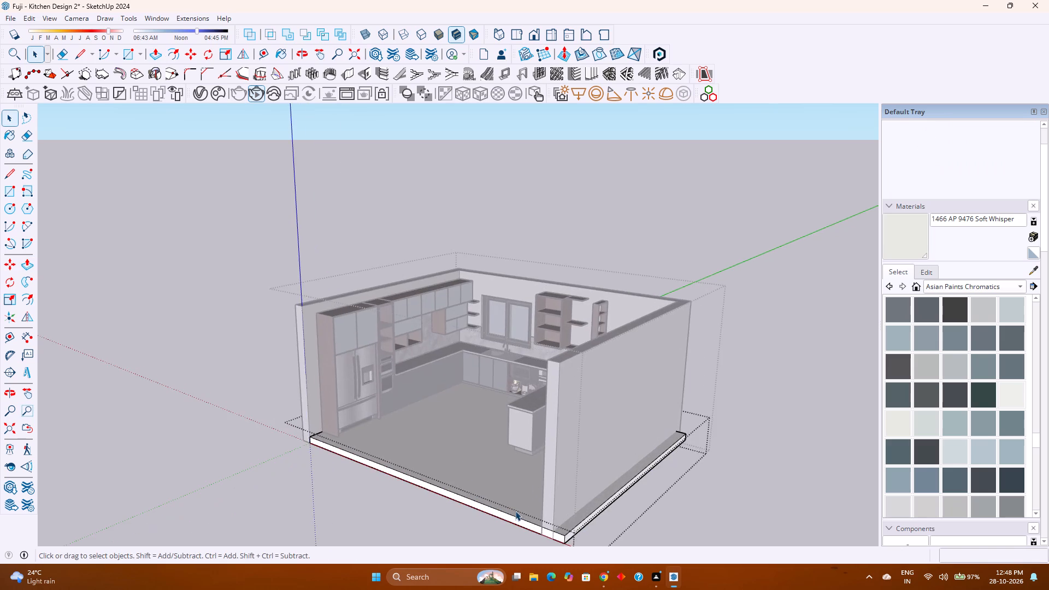
shift+middle_click(515, 511)
shift+middle_click(515, 511)
shift+middle_drag(522, 503, 551, 449)
shift+middle_click(551, 448)
scroll(549, 359, up, 9)
shift+middle_drag(484, 301, 508, 314)
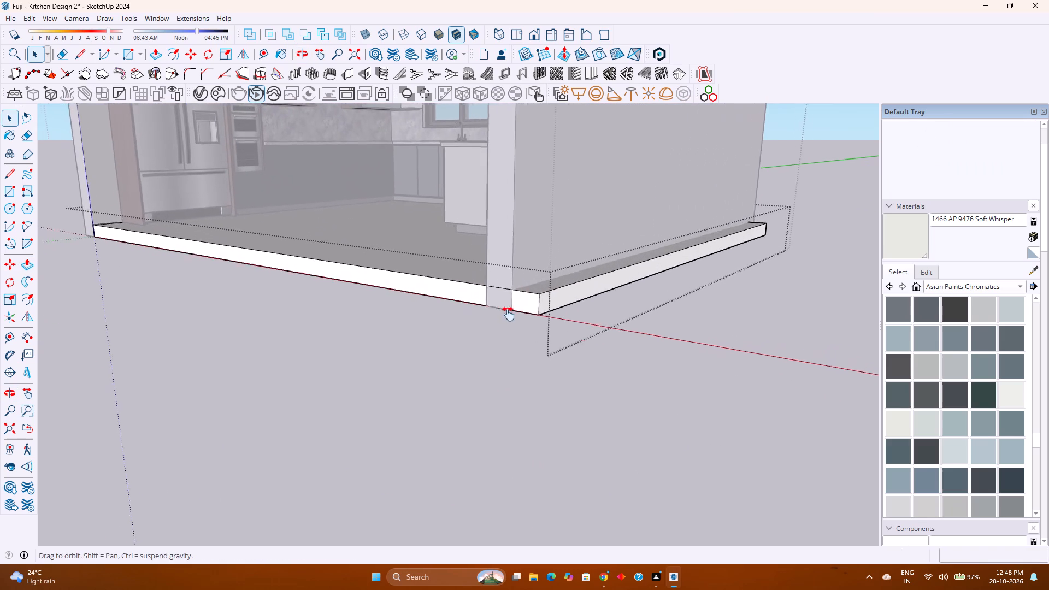
shift+middle_drag(508, 314, 533, 345)
key(p)
click(581, 336)
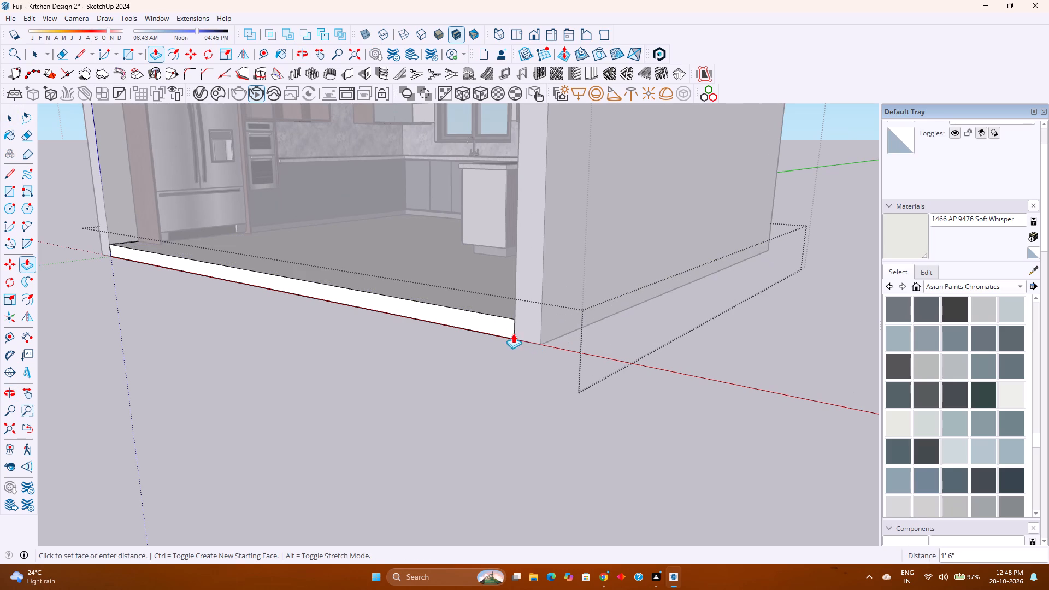
click(517, 330)
middle_drag(432, 347, 663, 381)
middle_click(664, 381)
scroll(500, 342, down, 1)
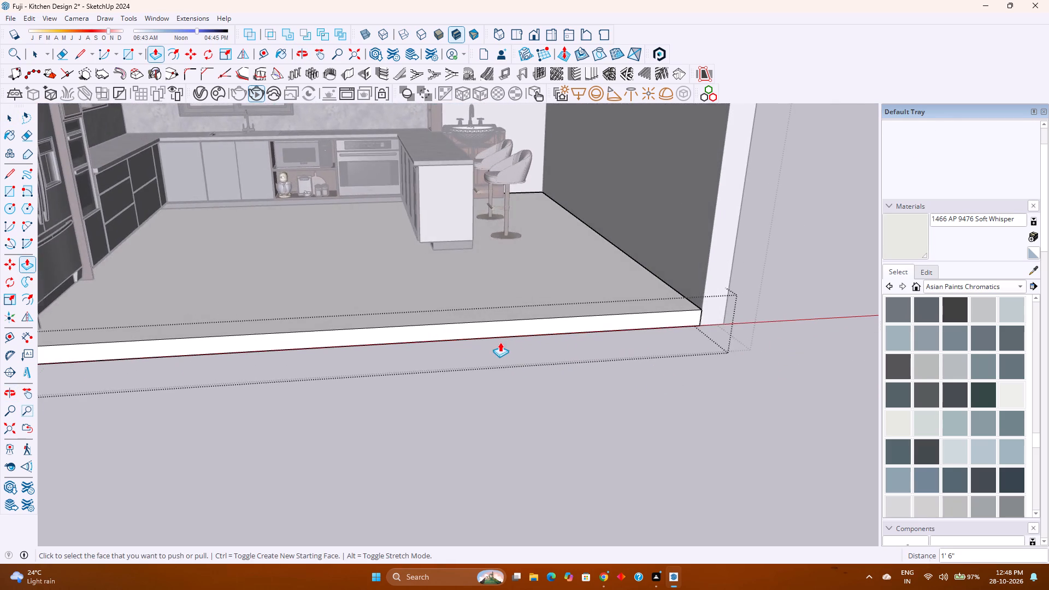
scroll(500, 342, down, 2)
shift+middle_drag(354, 347, 534, 355)
shift+middle_click(534, 355)
key(space)
key(Escape)
Show the room in the standard front view and save the model.
scroll(496, 354, down, 2)
shift+middle_click(557, 346)
shift+middle_click(552, 352)
shift+middle_drag(499, 439, 495, 446)
shift+middle_click(495, 446)
scroll(539, 373, down, 4)
shift+middle_drag(570, 343, 507, 455)
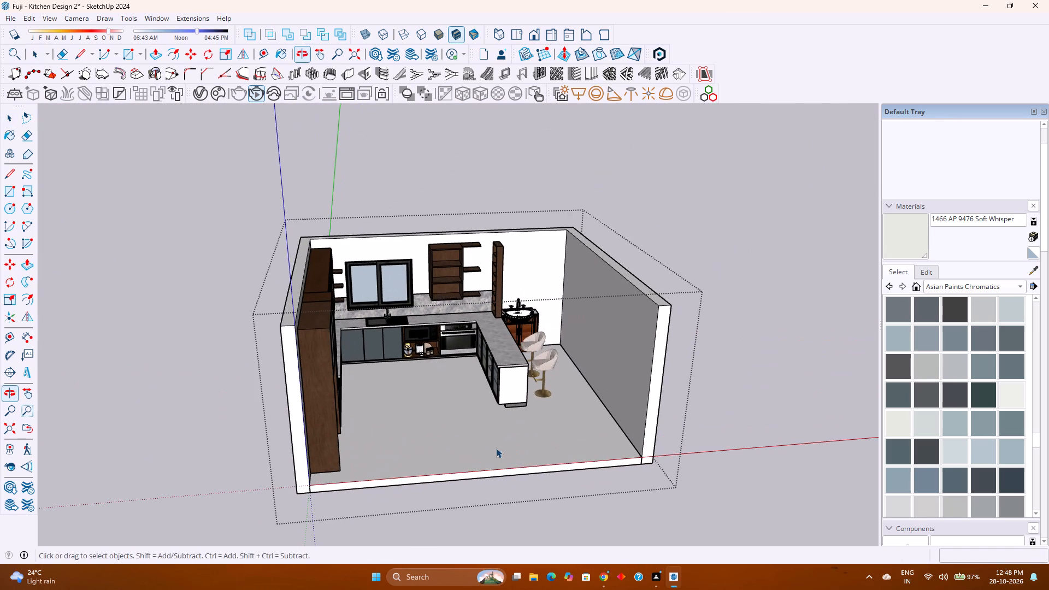
middle_click(486, 440)
middle_click(482, 415)
click(534, 31)
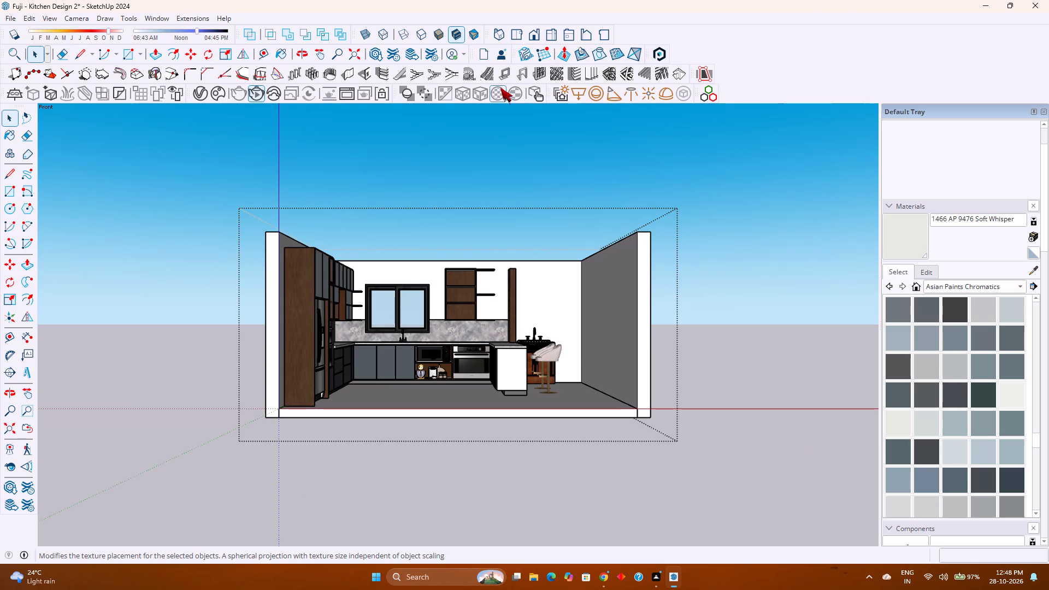
key(ctrl+s)
scroll(533, 340, up, 2)
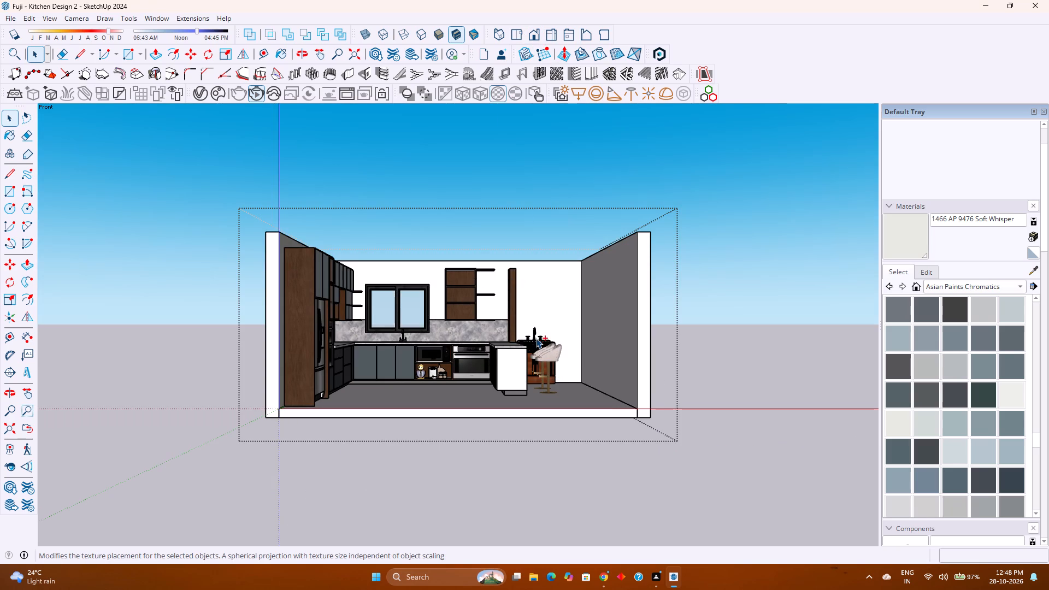
scroll(536, 338, up, 12)
scroll(540, 331, down, 5)
scroll(540, 331, up, 5)
click(555, 403)
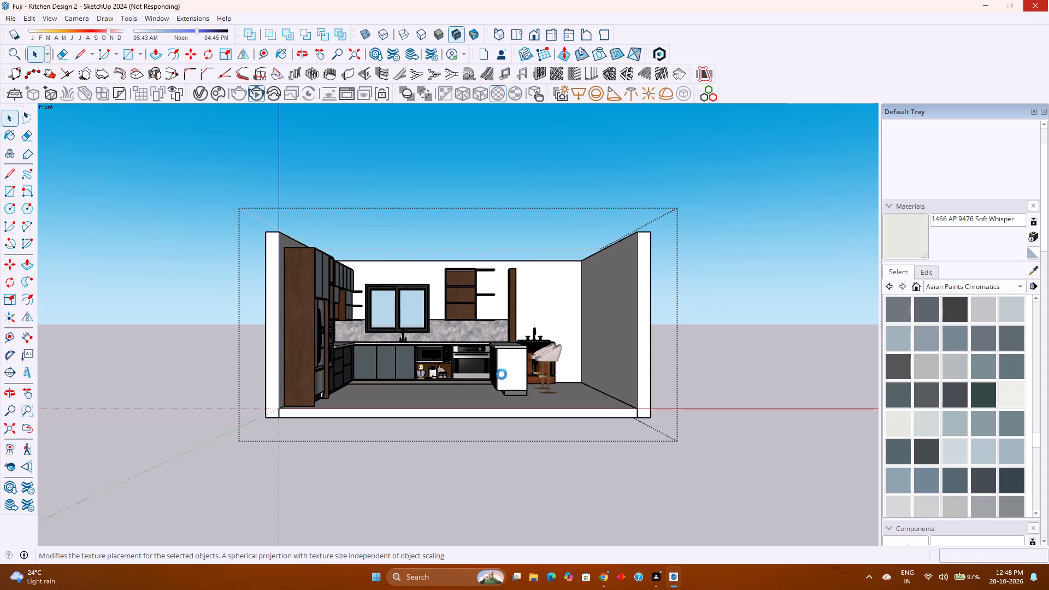
Open the group containing the walls and cabinetry and select the back wall's face behind the window and shelves.
scroll(506, 356, up, 5)
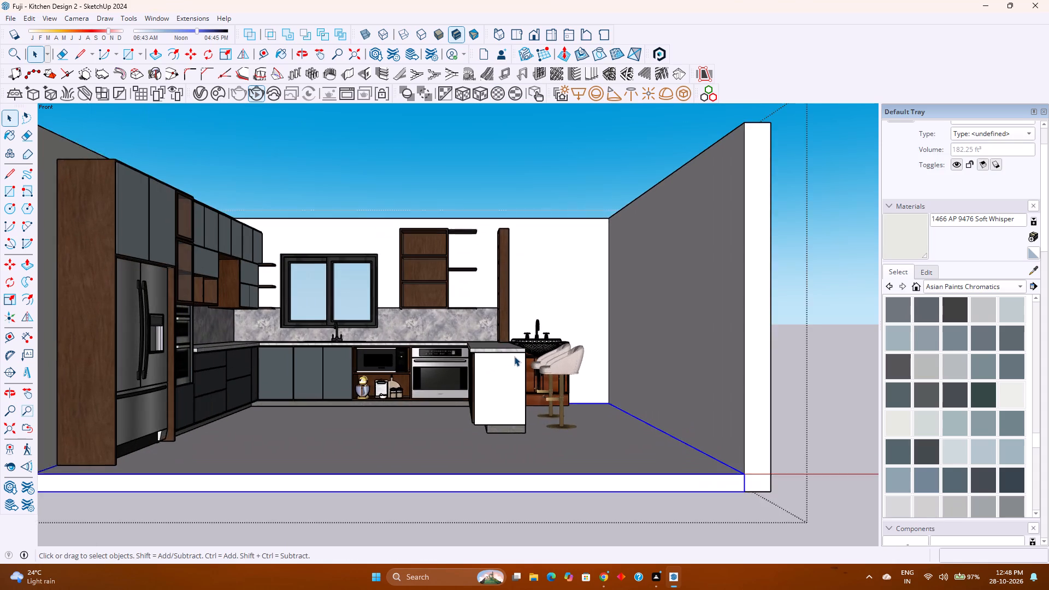
double_click(514, 356)
scroll(514, 356, up, 5)
middle_drag(574, 353, 539, 424)
scroll(339, 381, up, 4)
middle_drag(343, 381, 323, 376)
scroll(323, 376, down, 2)
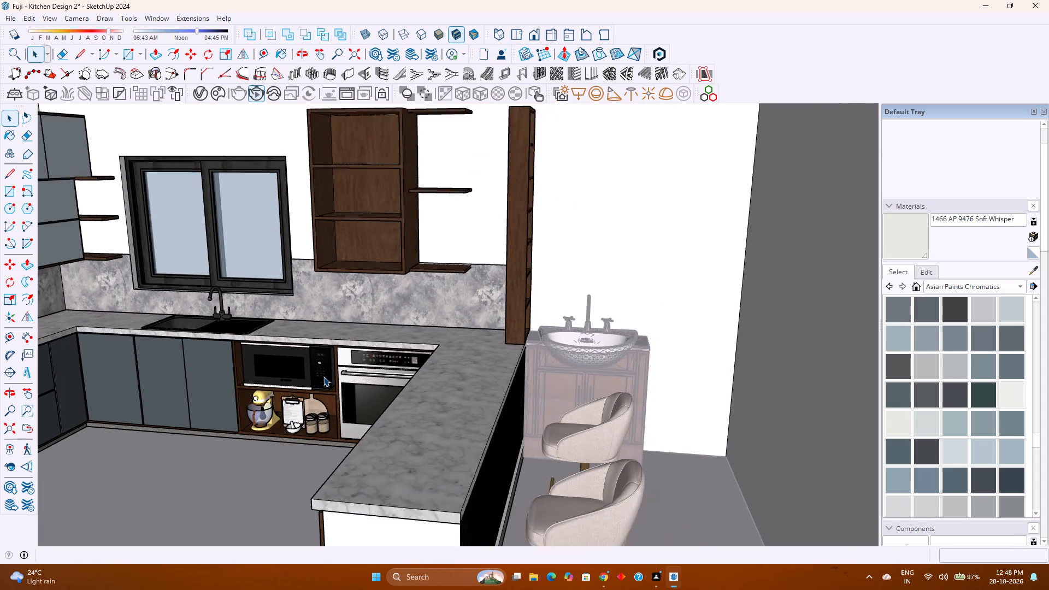
scroll(323, 376, down, 1)
click(600, 235)
scroll(596, 241, down, 2)
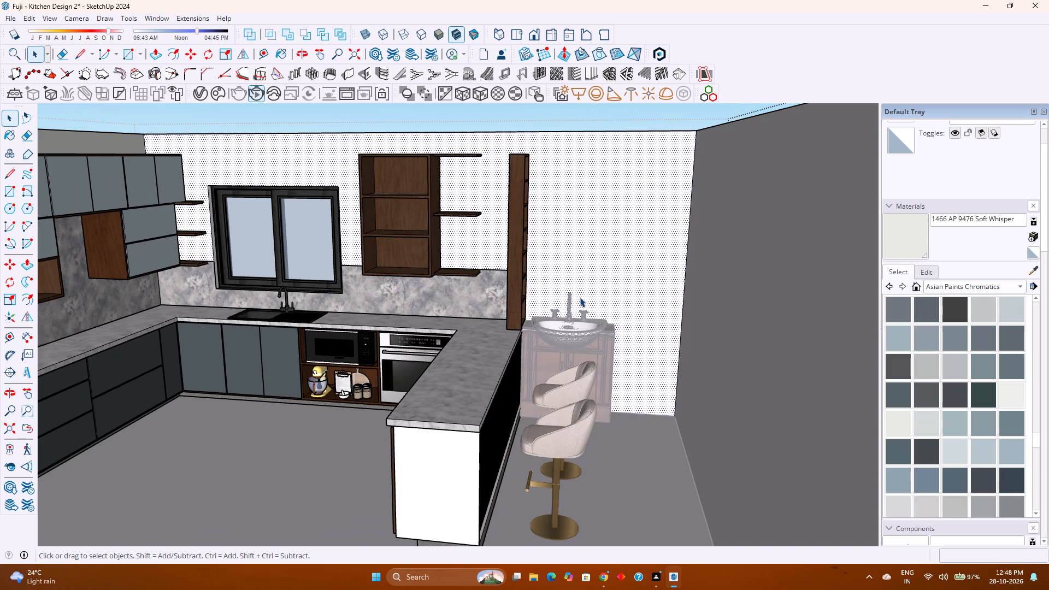
scroll(580, 297, down, 4)
shift+middle_click(578, 297)
shift+middle_drag(535, 323, 497, 352)
middle_drag(490, 352, 546, 318)
middle_click(546, 318)
scroll(554, 321, up, 2)
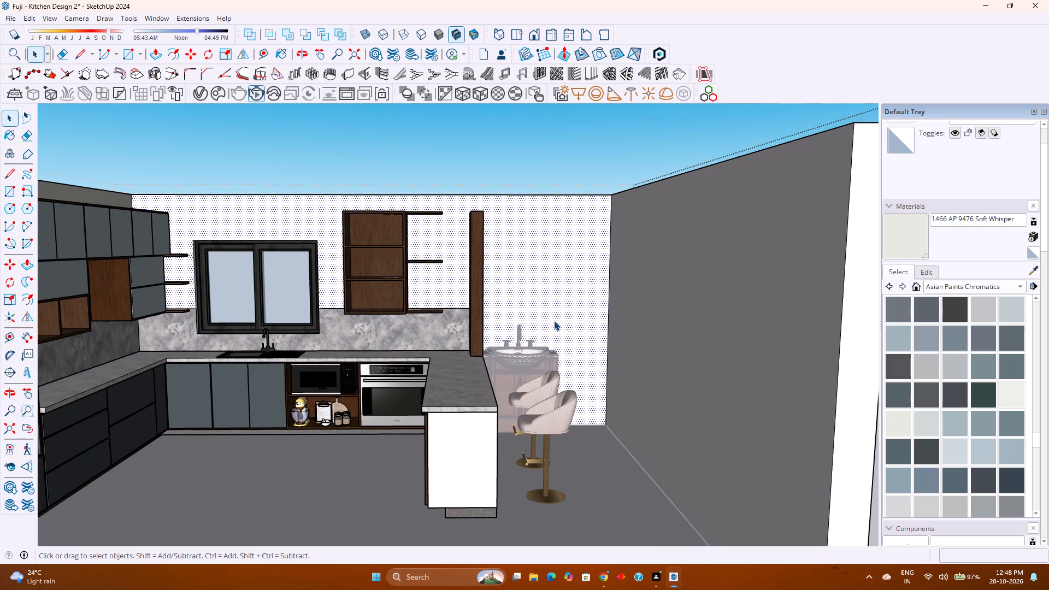
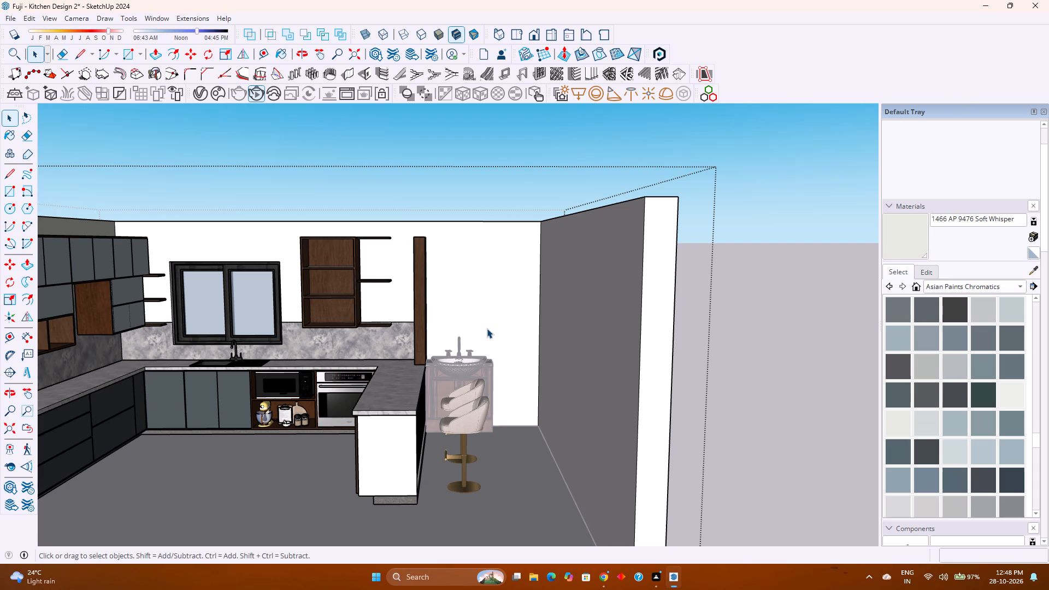
Frame the kitchen with its cabinets, peninsula and bar stools, run a V-Ray interactive render, and close the frame buffer.
scroll(488, 327, down, 4)
scroll(514, 376, up, 4)
scroll(459, 401, down, 3)
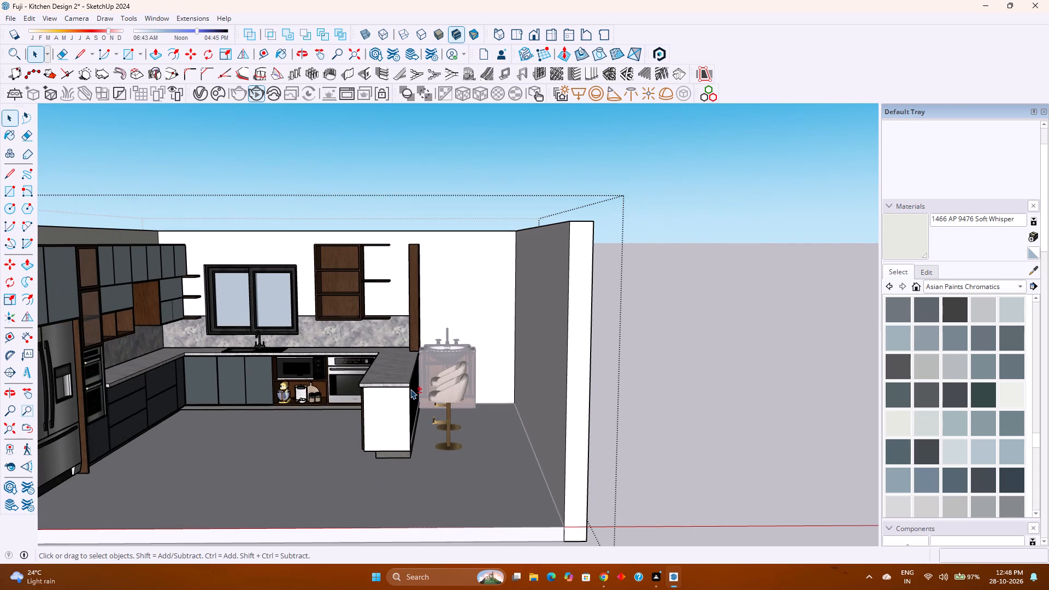
shift+middle_click(520, 364)
shift+middle_click(525, 363)
shift+middle_drag(425, 361, 560, 367)
shift+middle_click(560, 367)
scroll(517, 370, up, 2)
middle_drag(508, 377, 500, 365)
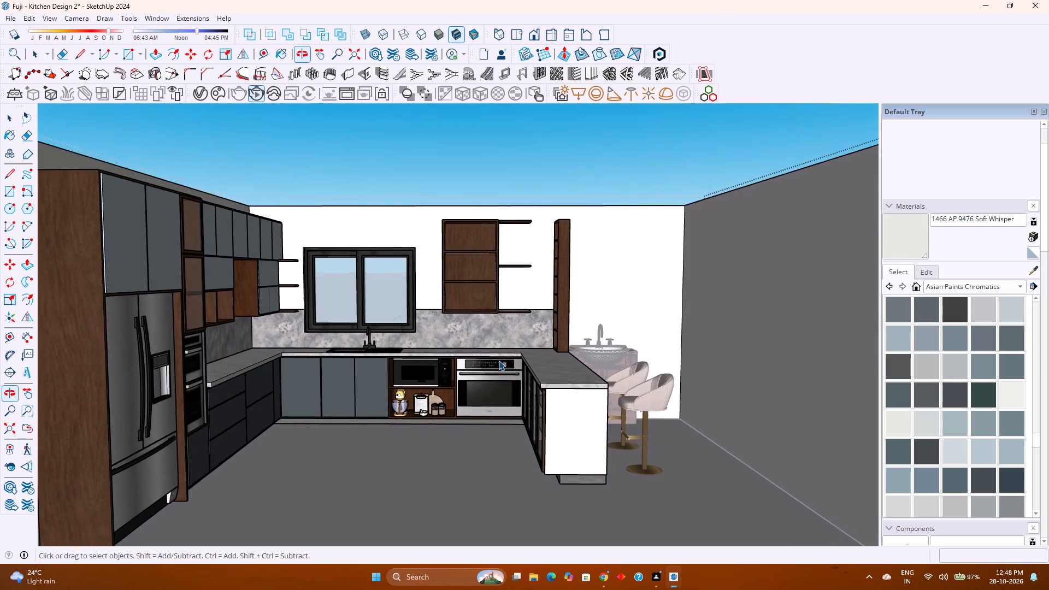
middle_click(499, 362)
middle_click(499, 361)
middle_drag(498, 358, 495, 351)
scroll(495, 351, up, 2)
shift+middle_click(571, 334)
middle_drag(564, 338, 525, 338)
middle_click(525, 338)
shift+middle_drag(498, 338, 608, 327)
middle_drag(592, 329, 555, 336)
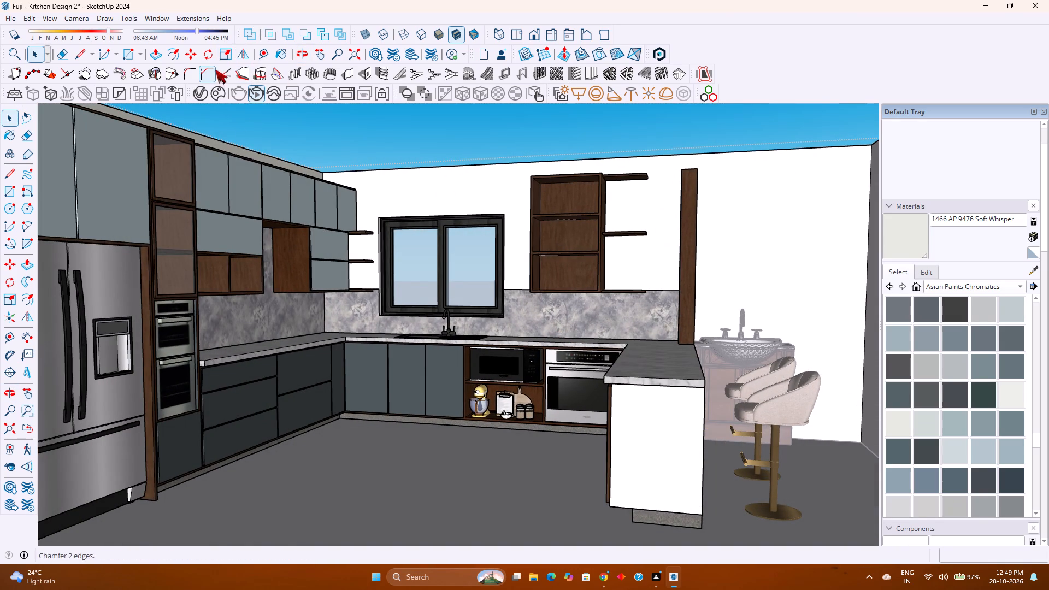
click(250, 92)
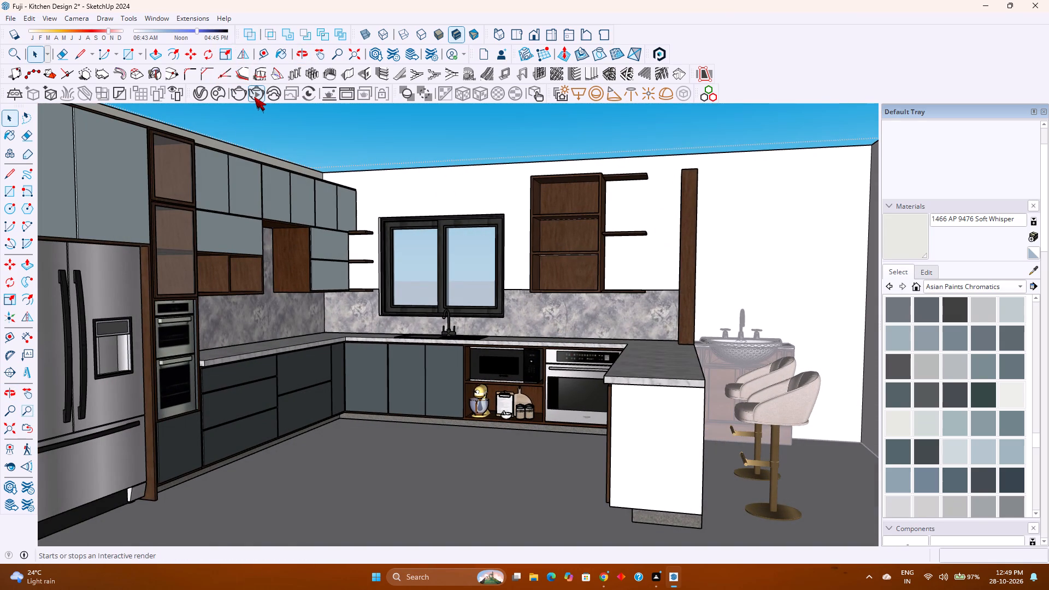
click(254, 97)
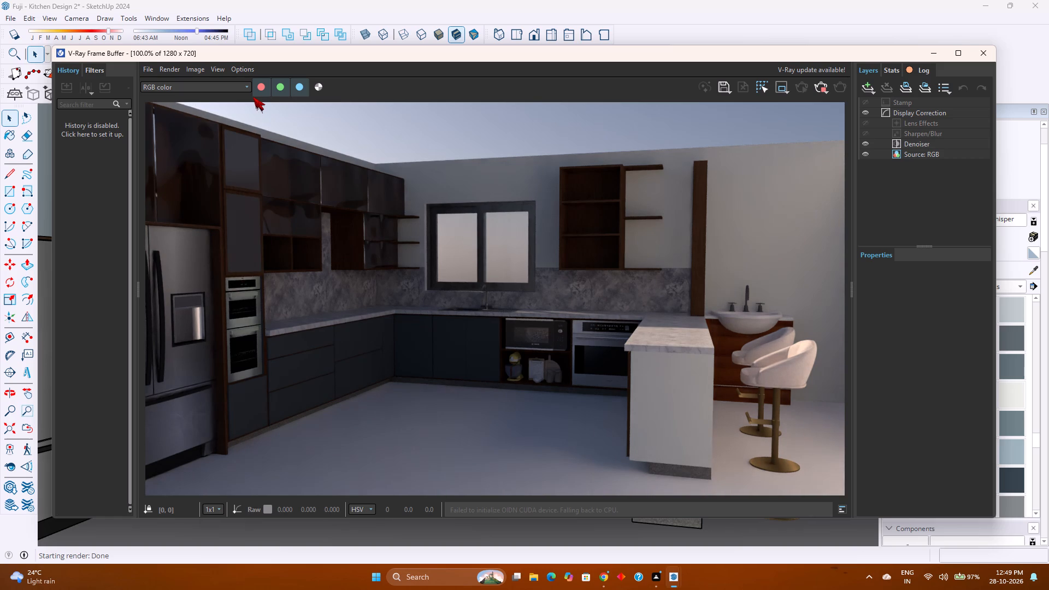
key(Escape)
key(space)
click(972, 55)
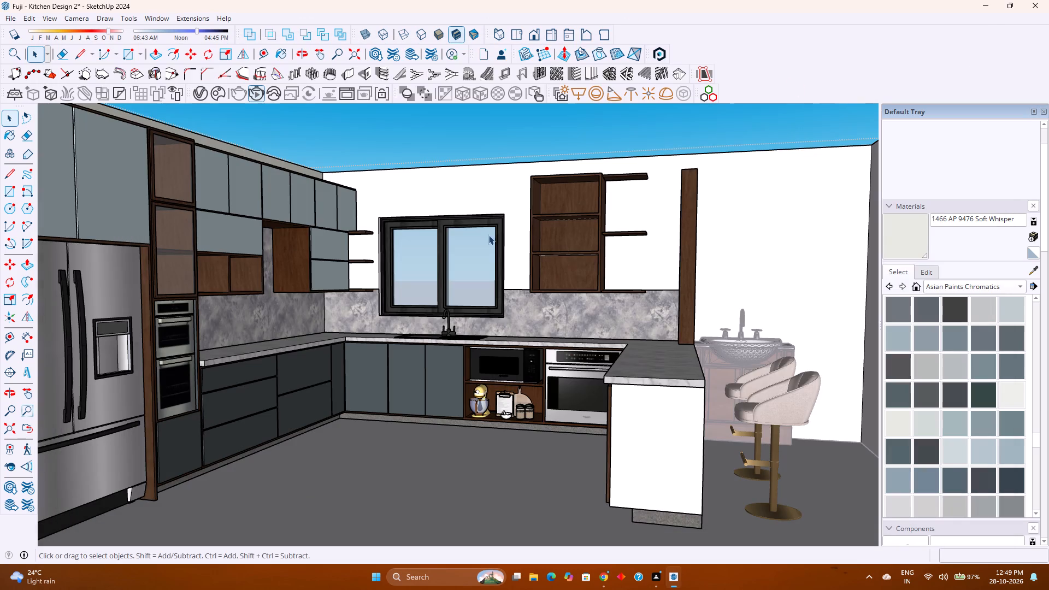
Open the floor slab and paint its top face with Marble Carrara Gold Floor Tile from the Tile collection.
click(960, 286)
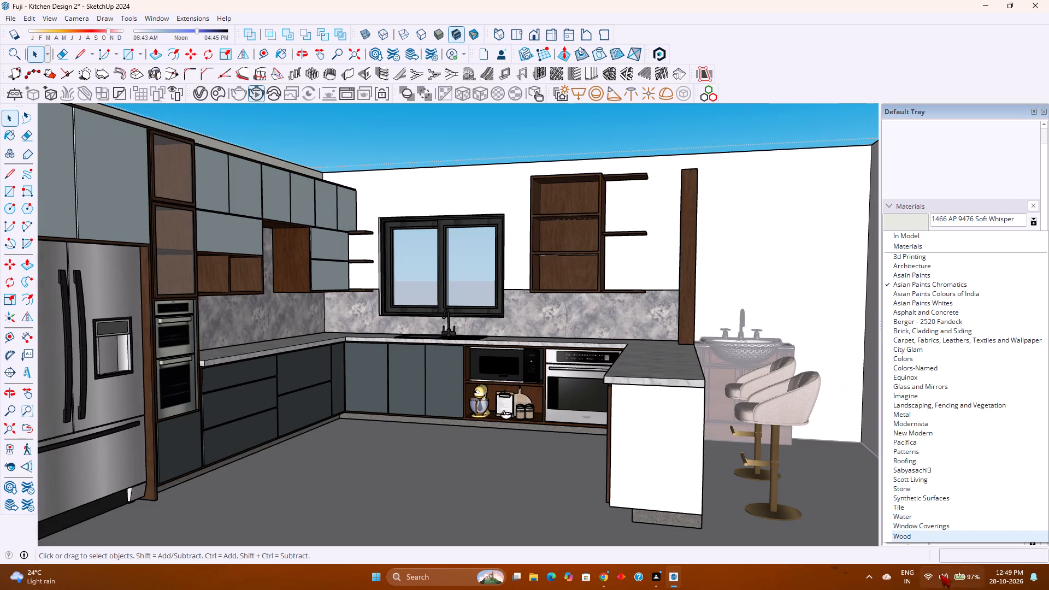
click(901, 506)
double_click(531, 495)
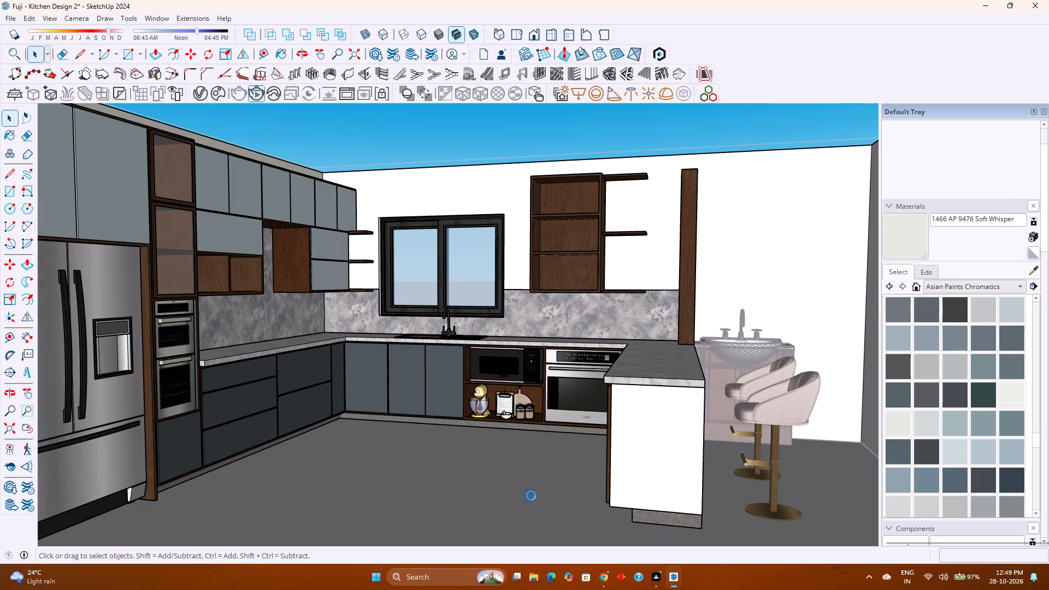
scroll(504, 483, down, 8)
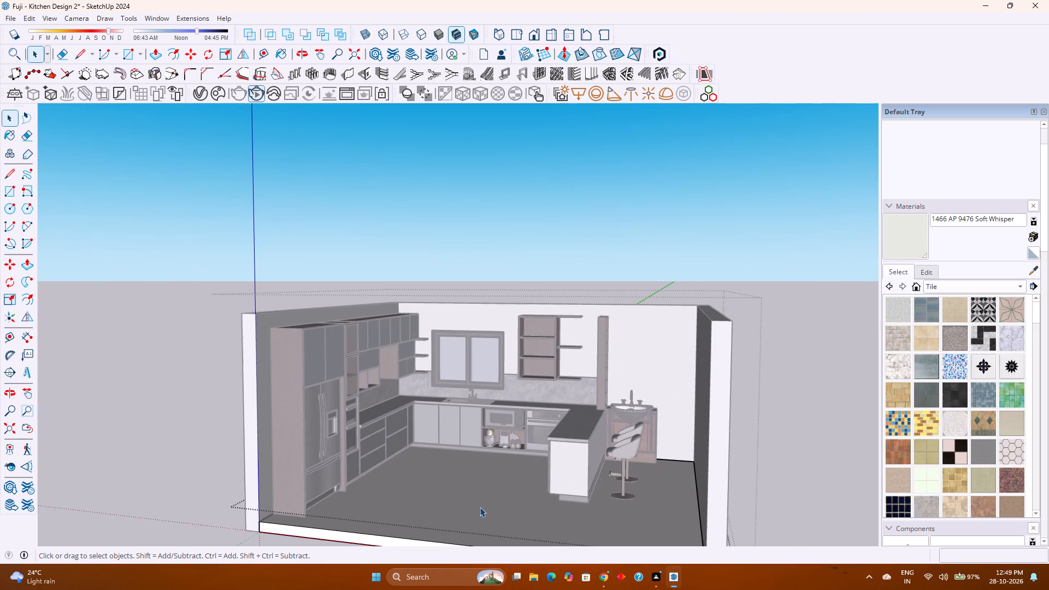
click(478, 508)
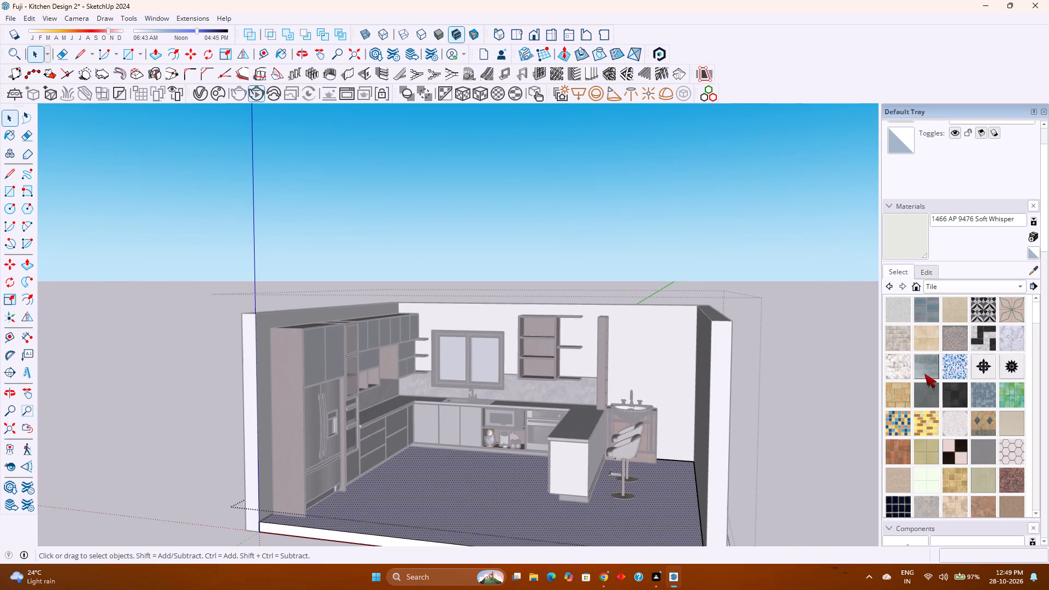
click(894, 312)
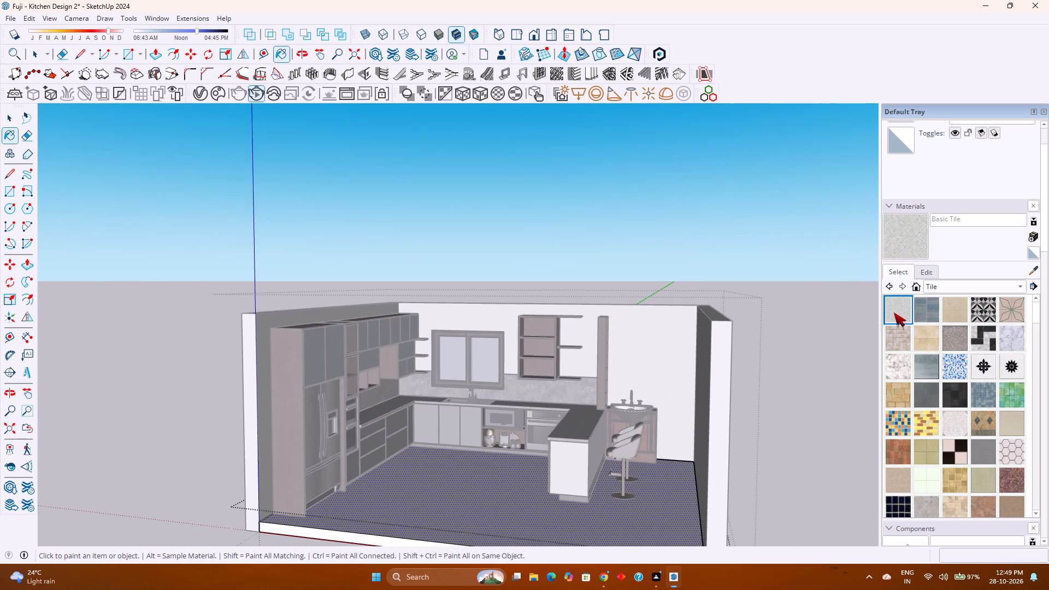
click(901, 371)
click(489, 487)
scroll(492, 486, up, 1)
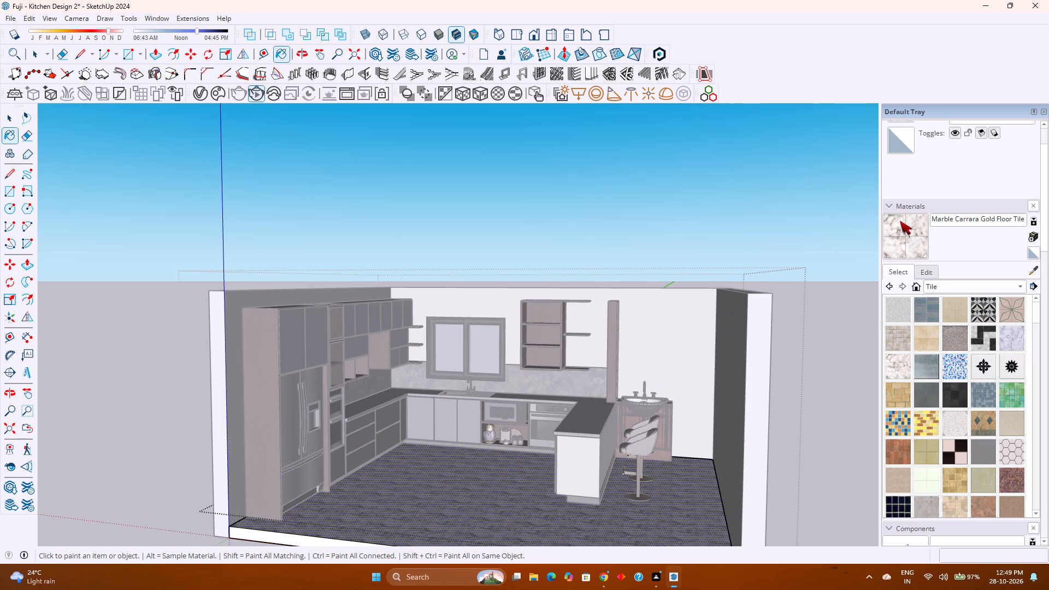
Unlock the floor tile texture's proportions, set its size to 6' wide by 8' high, and close the floor slab.
click(926, 271)
click(934, 444)
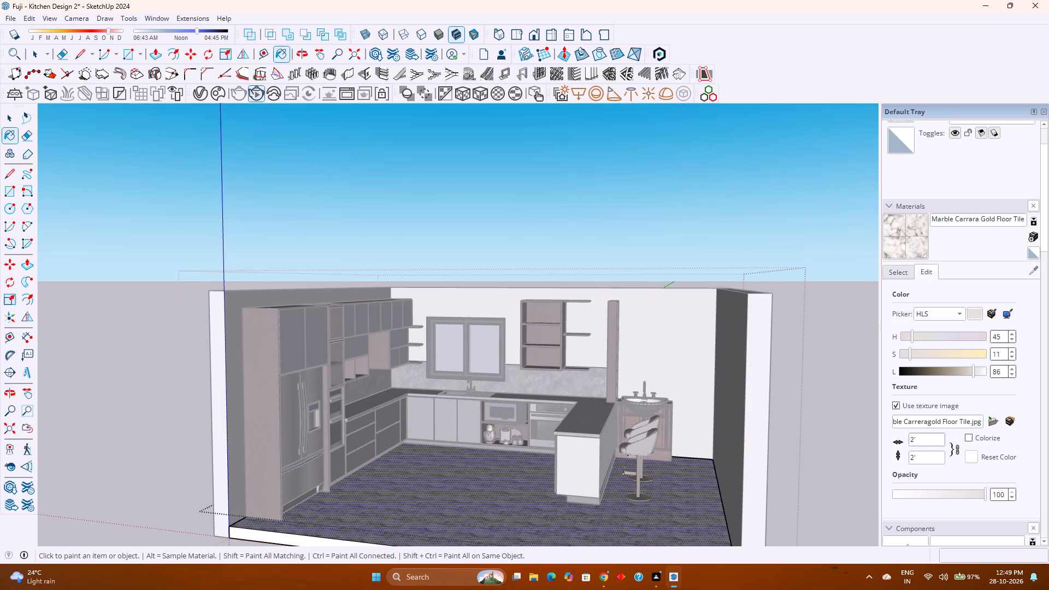
key(BackSpace)
key(BackSpace)
key(BackSpace)
text(6')
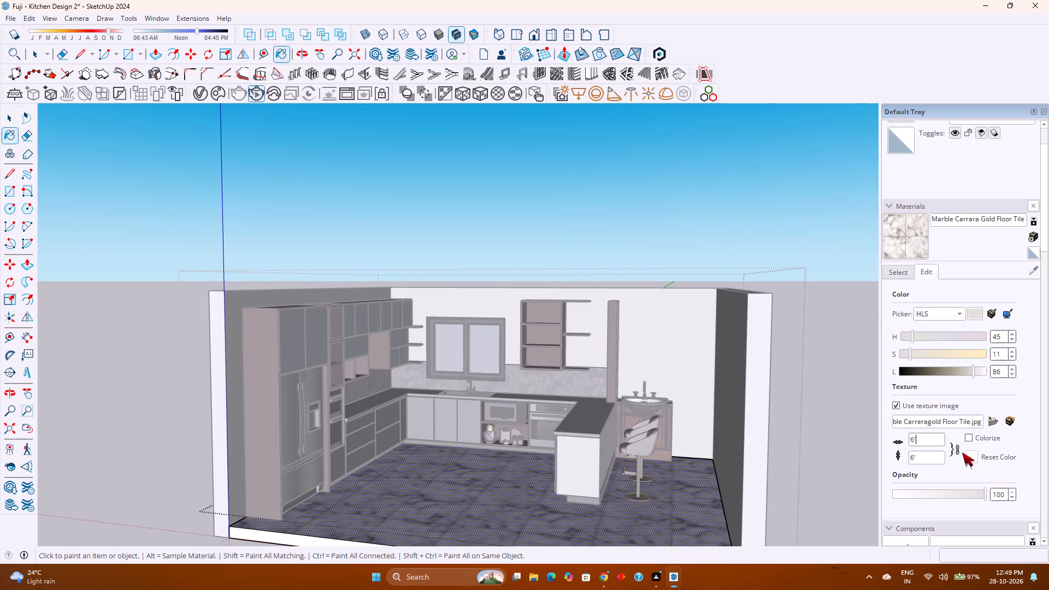
click(959, 451)
click(923, 459)
key(BackSpace)
key(BackSpace)
text(8')
key(Return)
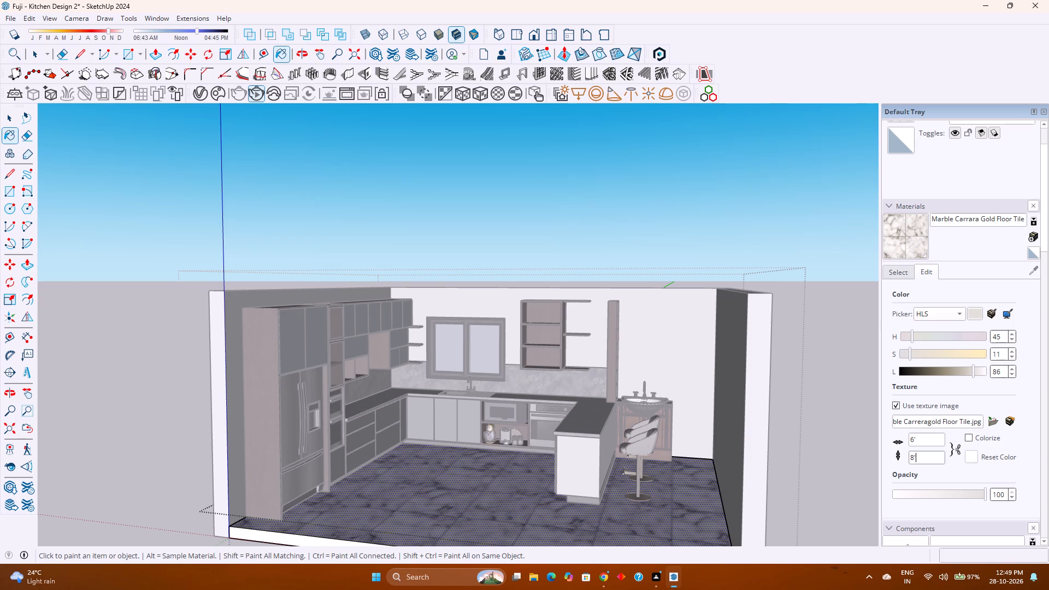
key(space)
click(464, 501)
key(space)
key(Escape)
Select the floor slab inside its parent group, show the whole tiled room from the front, and save the model.
scroll(479, 489, up, 6)
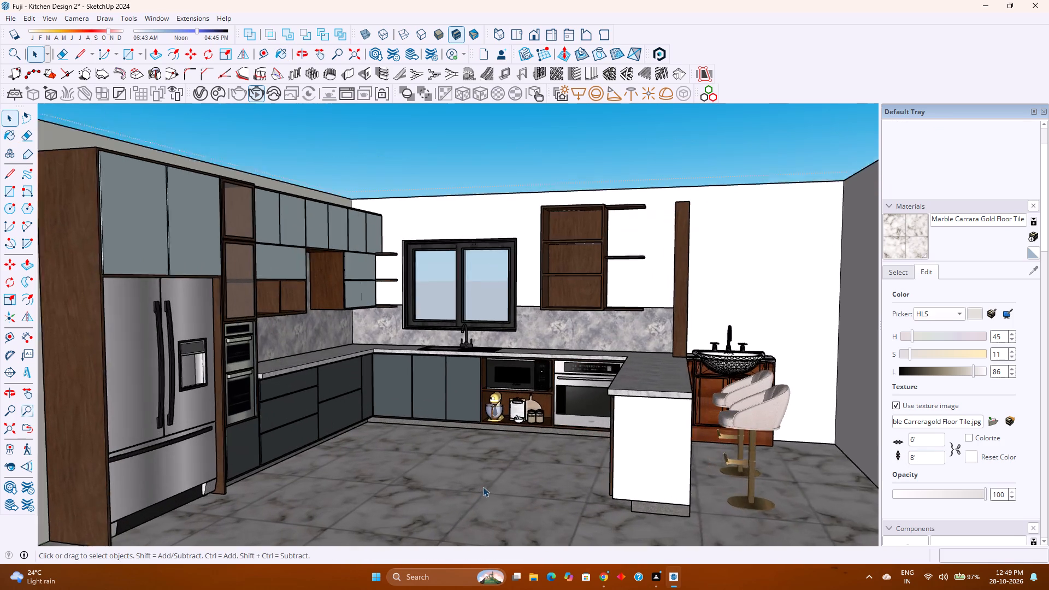
shift+middle_drag(500, 471, 484, 436)
shift+middle_click(484, 436)
scroll(499, 429, down, 3)
middle_drag(503, 429, 514, 432)
middle_drag(514, 432, 529, 437)
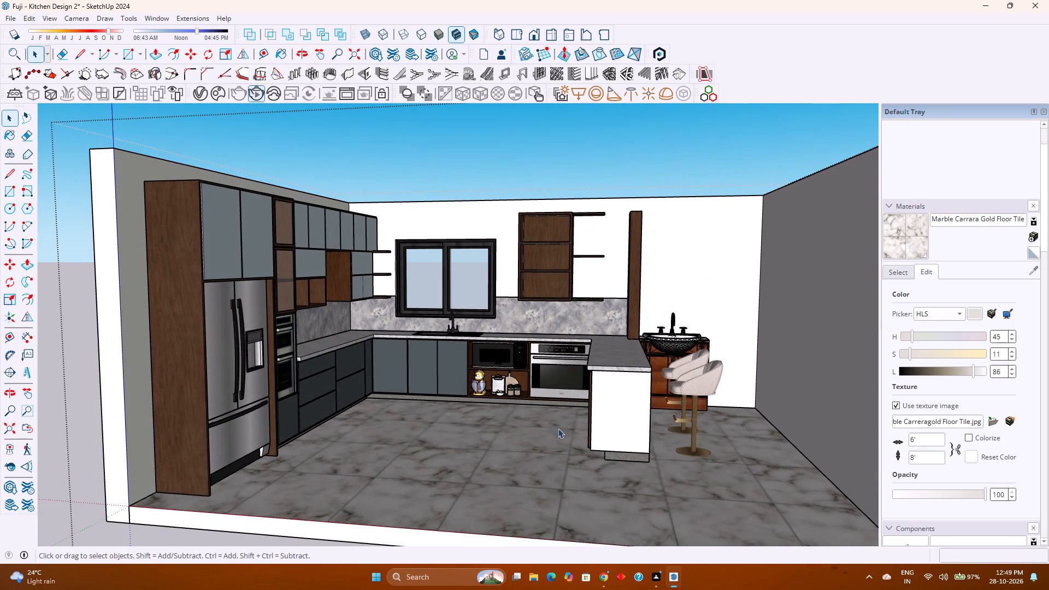
click(419, 468)
key(Escape)
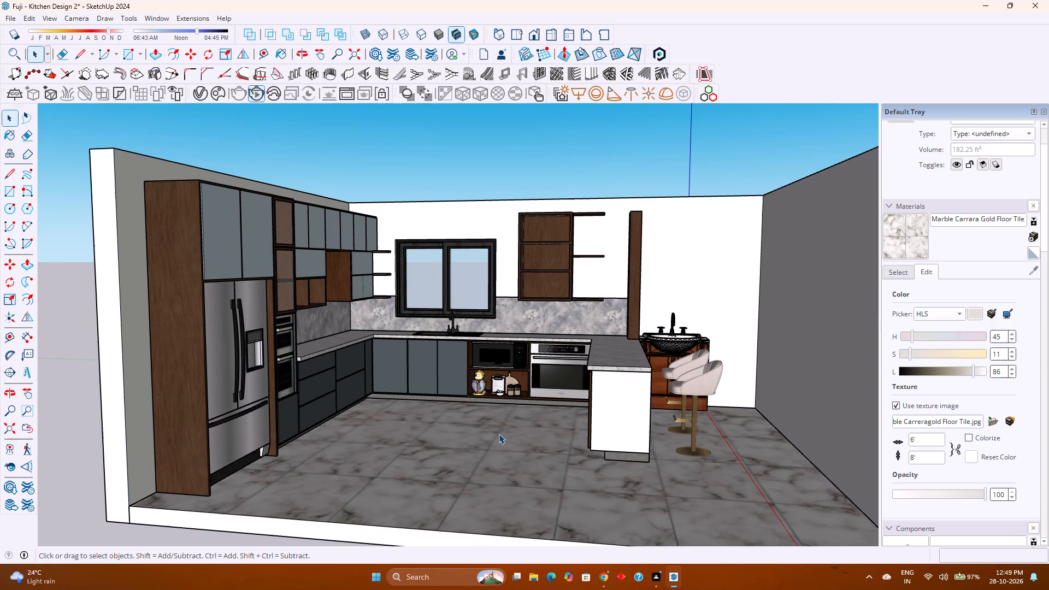
double_click(626, 416)
click(459, 442)
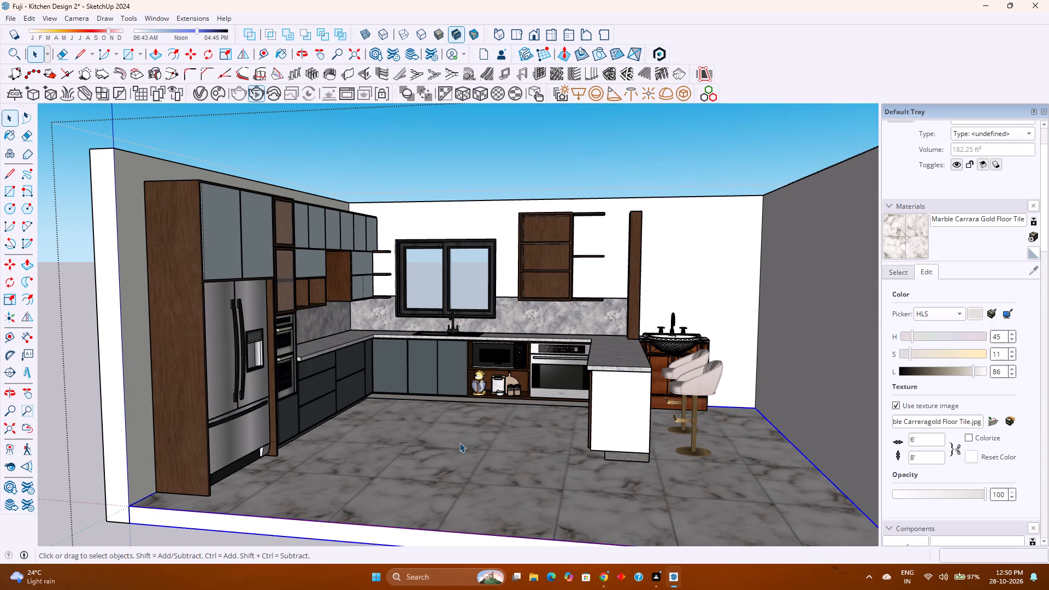
scroll(512, 440, down, 2)
shift+middle_drag(512, 440, 456, 447)
shift+middle_click(456, 447)
scroll(457, 447, up, 2)
middle_drag(457, 447, 465, 444)
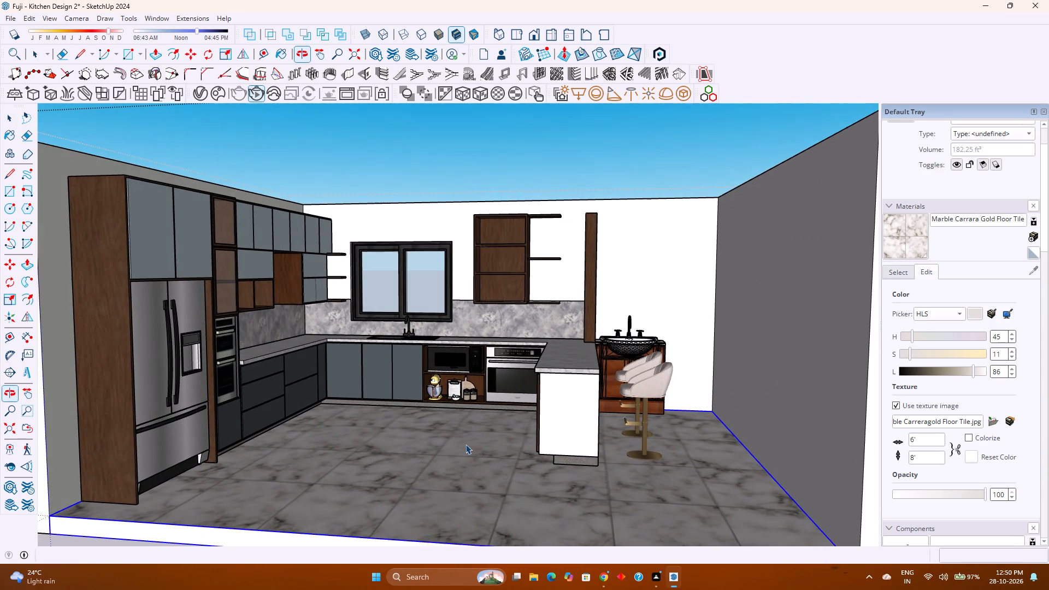
middle_click(465, 444)
key(ctrl+s)
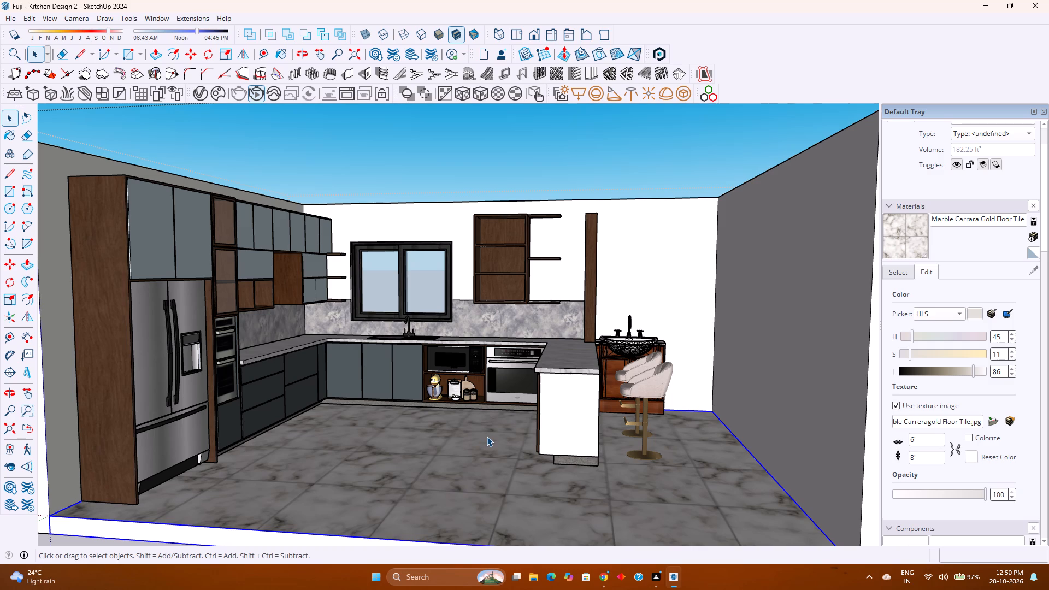
Examine the tiled floor, the peninsula and the corner with the bar stools and washbasin.
scroll(506, 423, down, 4)
scroll(506, 423, up, 4)
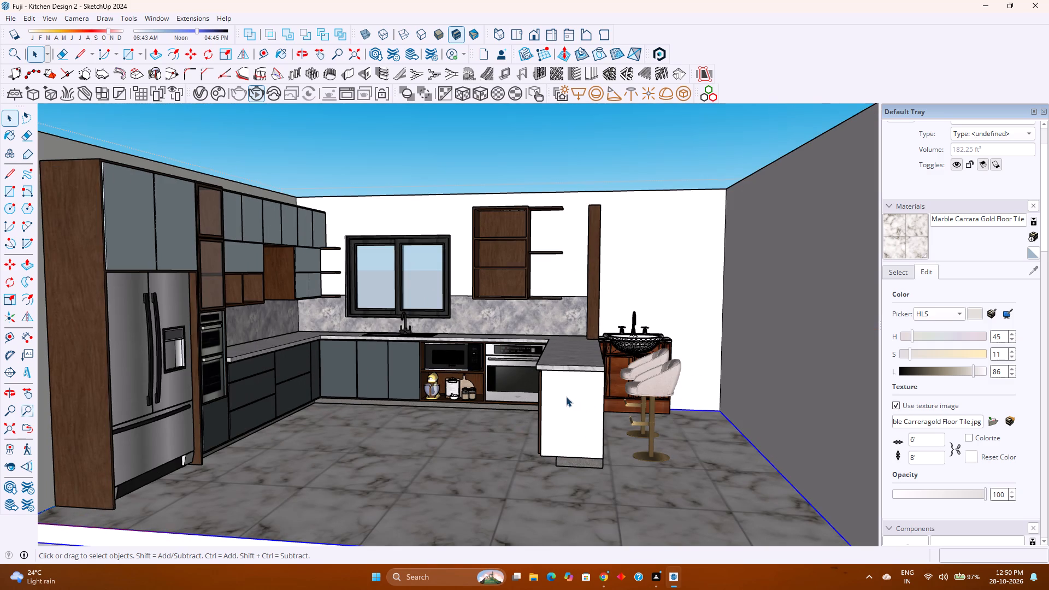
scroll(566, 396, down, 1)
scroll(566, 396, up, 2)
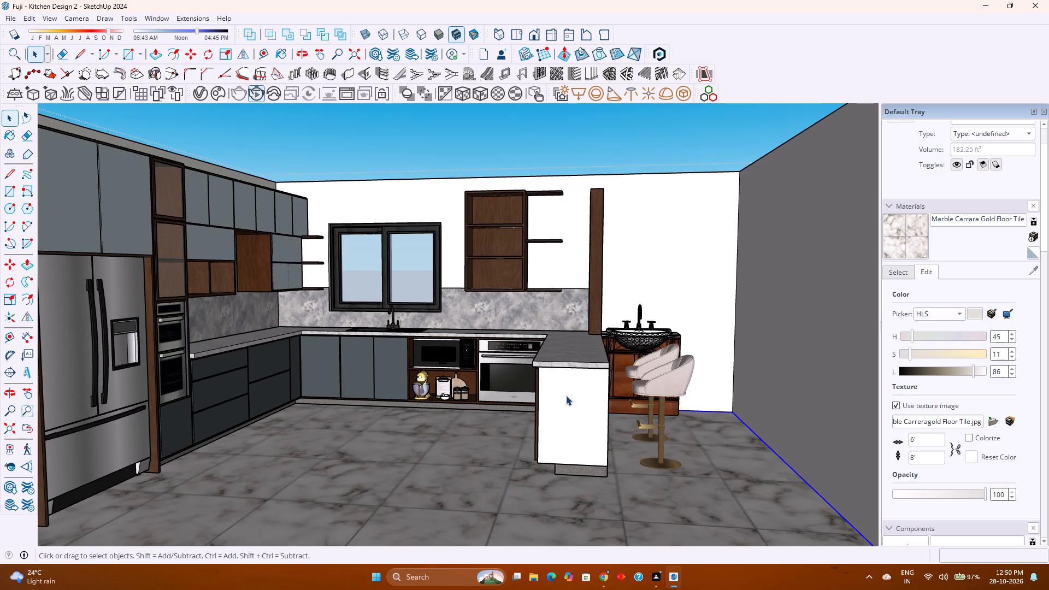
middle_drag(552, 396, 574, 382)
scroll(588, 345, down, 1)
shift+middle_drag(604, 340, 596, 339)
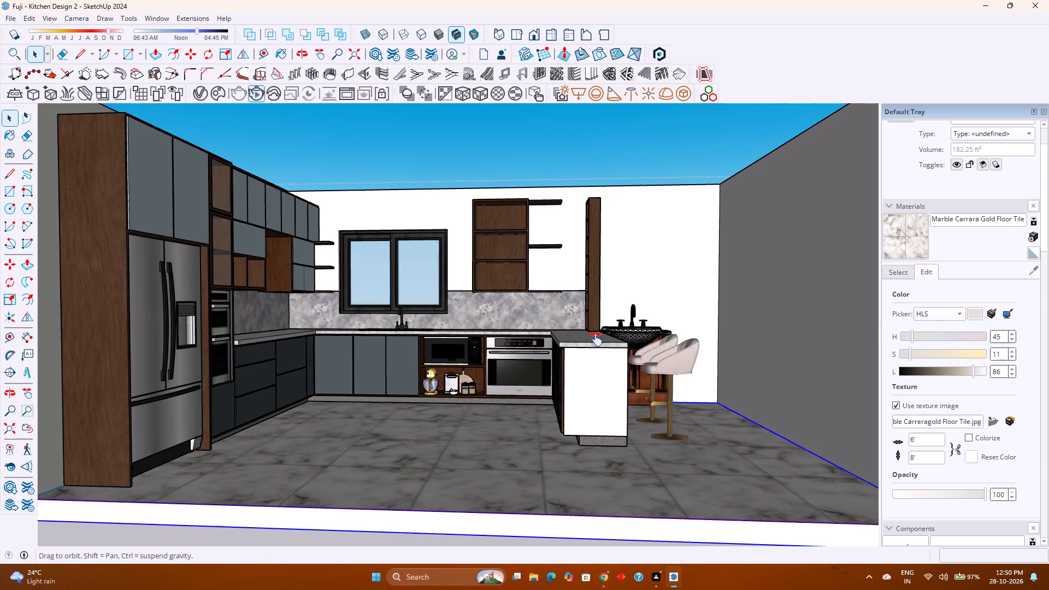
shift+middle_drag(596, 339, 514, 364)
scroll(548, 369, up, 1)
middle_click(553, 367)
middle_drag(555, 370, 563, 426)
scroll(598, 405, up, 3)
shift+middle_drag(604, 399, 579, 374)
shift+middle_drag(579, 374, 572, 365)
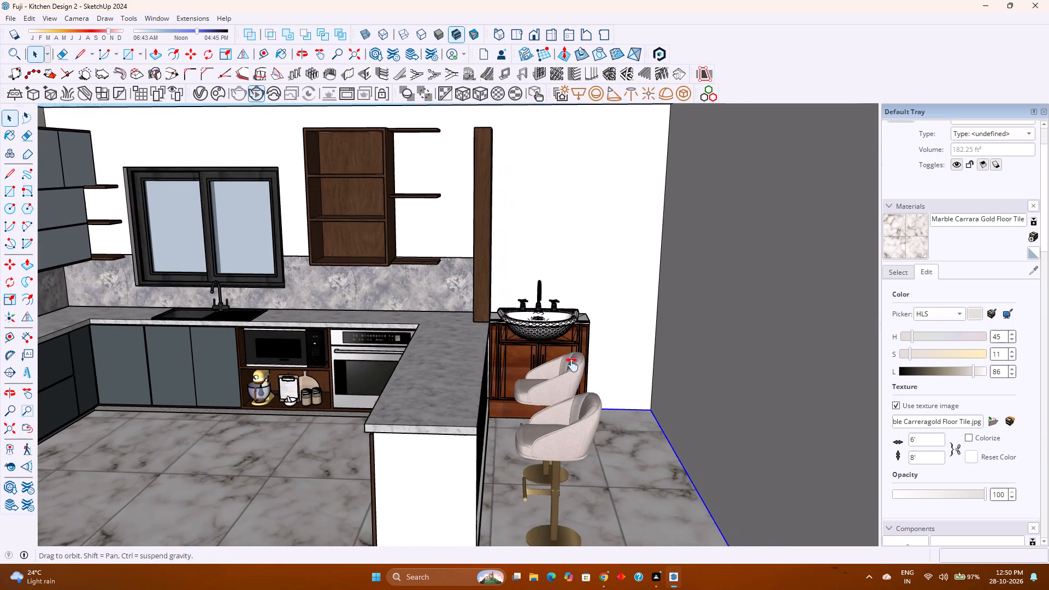
shift+middle_drag(572, 365, 572, 364)
shift+middle_click(572, 364)
Open the side wall beside the bar stools for editing and search the 3D Warehouse for plants.
click(153, 14)
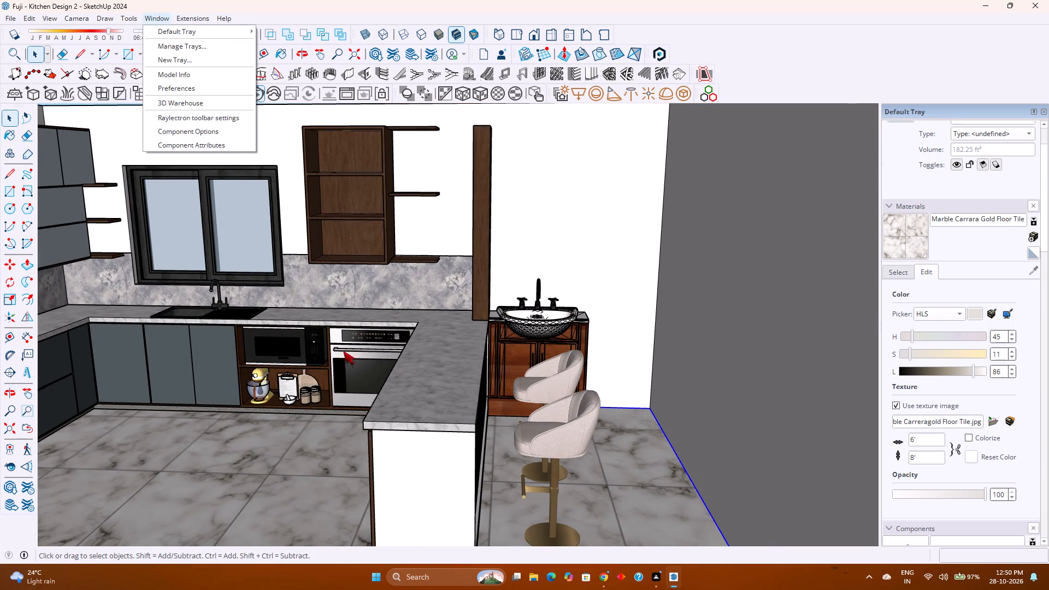
click(676, 280)
double_click(679, 263)
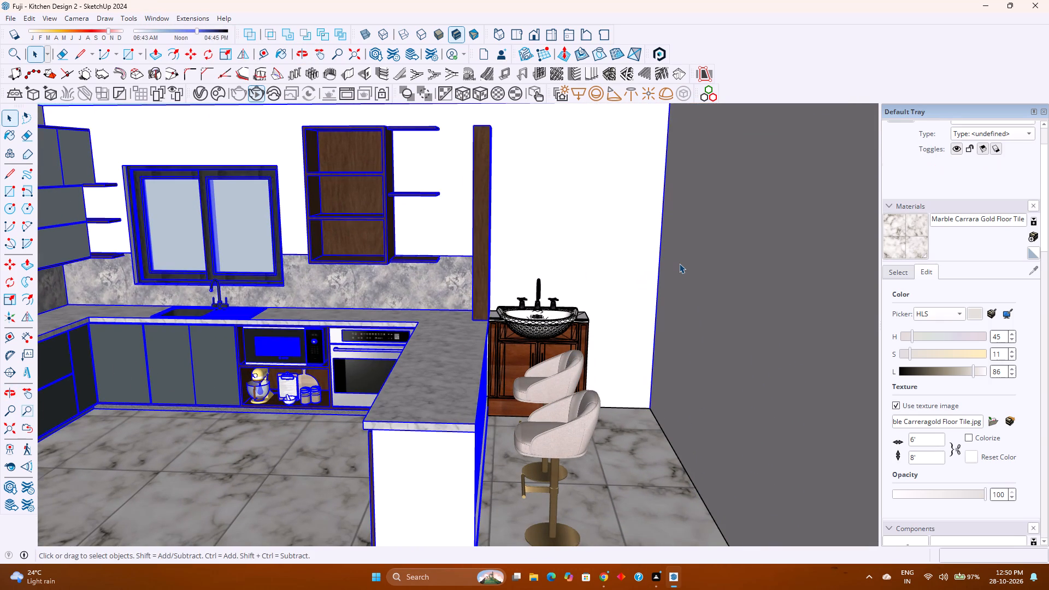
click(157, 20)
click(200, 98)
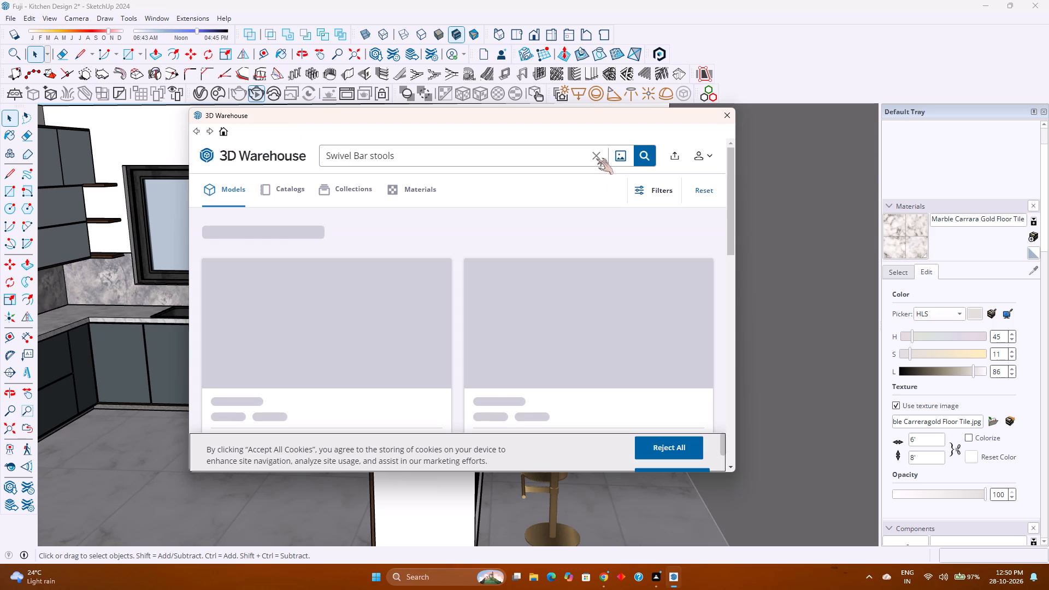
click(596, 158)
click(561, 158)
text(plants)
key(Return)
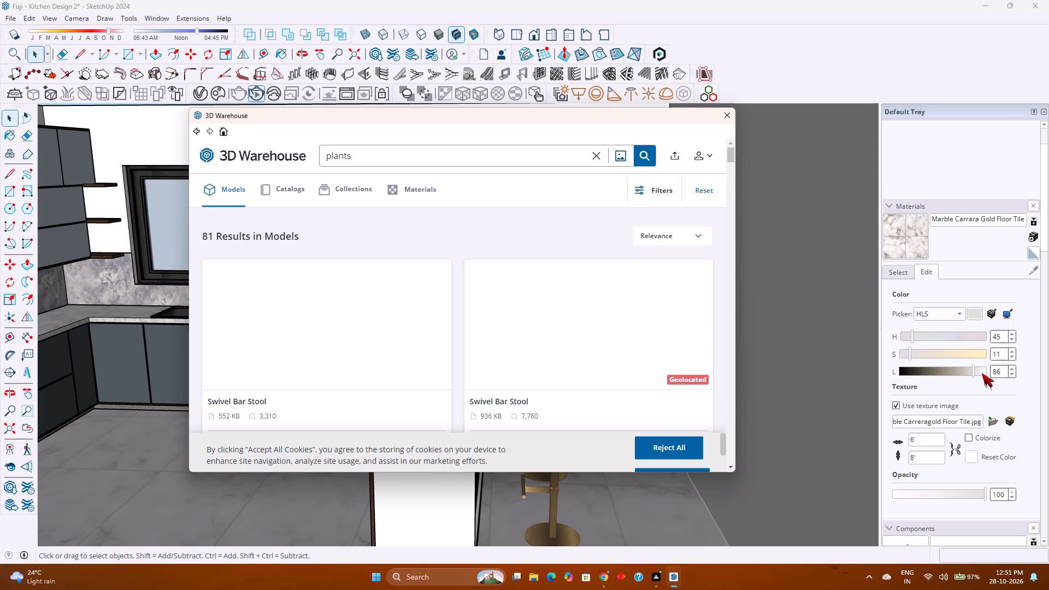
Set the Marble Carrara Gold Floor Tile material's lightness to 90 and saturation to 20.
click(975, 374)
click(975, 374)
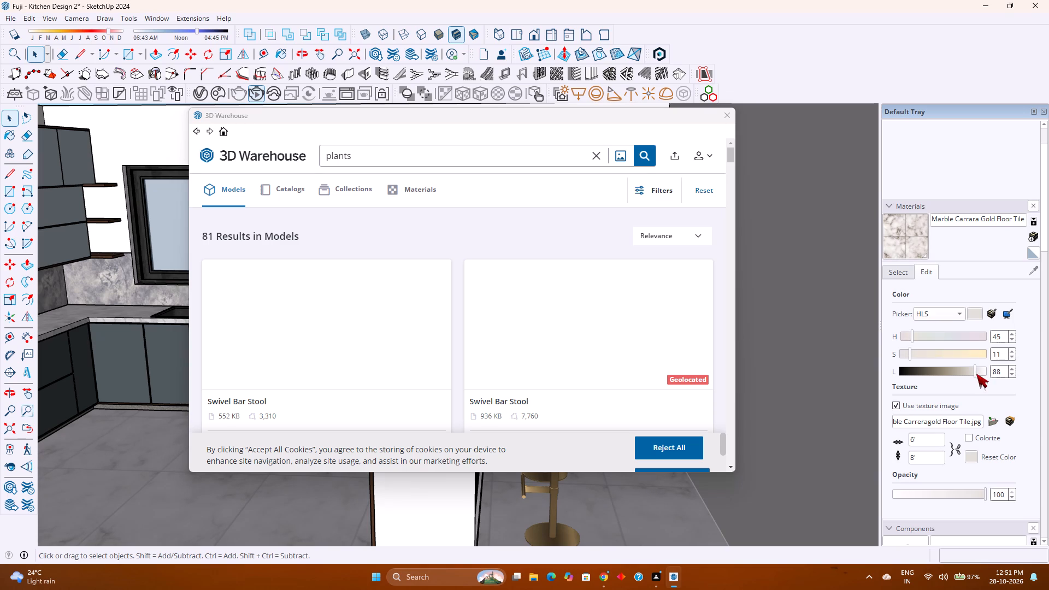
scroll(914, 356, up, 3)
Set the Marble Carrara Gold Floor Tile material's saturation to 0, keeping lightness at 90.
scroll(914, 356, down, 8)
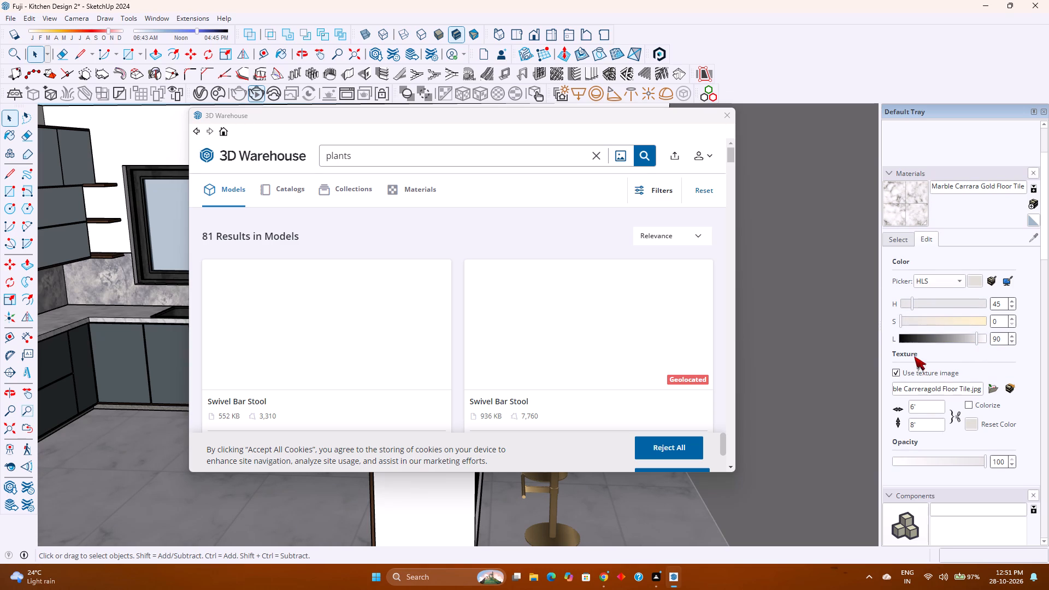
scroll(904, 320, up, 1)
scroll(904, 320, down, 1)
scroll(978, 340, up, 3)
scroll(978, 340, down, 7)
scroll(978, 340, up, 4)
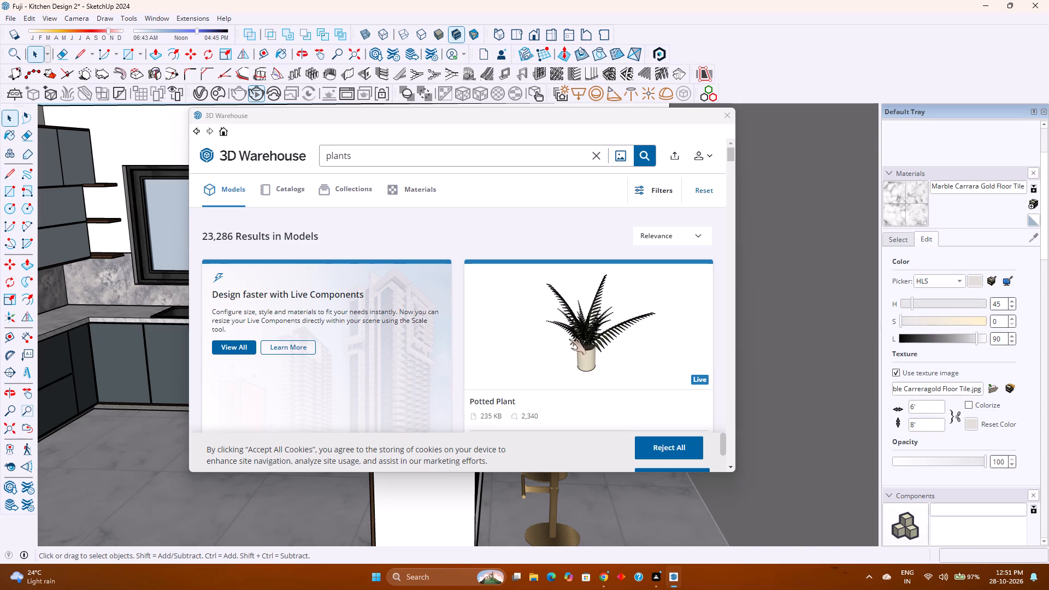
Find the 2.9 MB Plant model in a white pot among the 3D Warehouse results and load it directly into the model.
scroll(569, 339, down, 9)
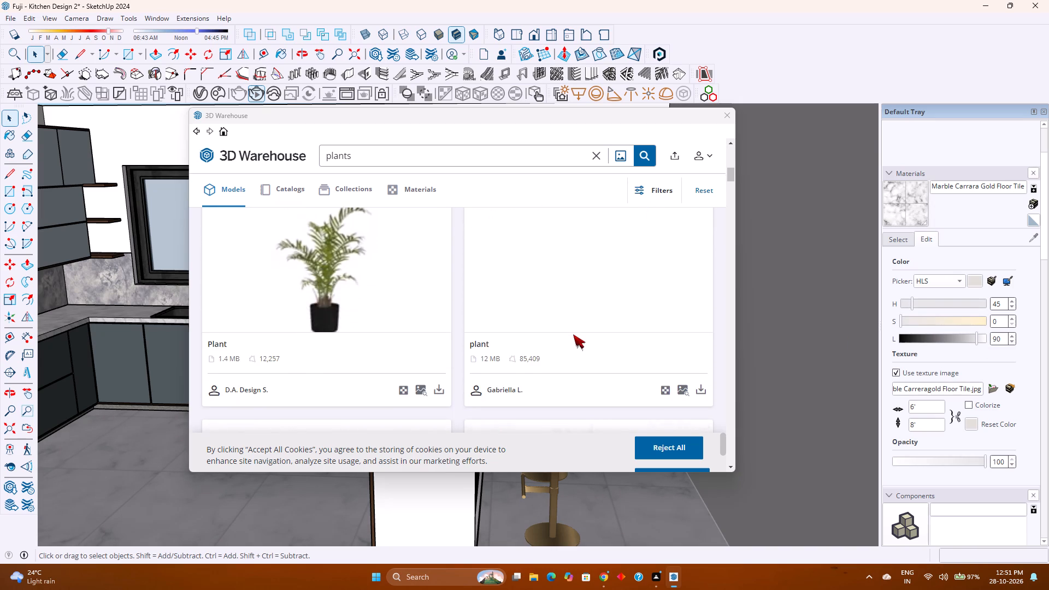
scroll(573, 334, down, 10)
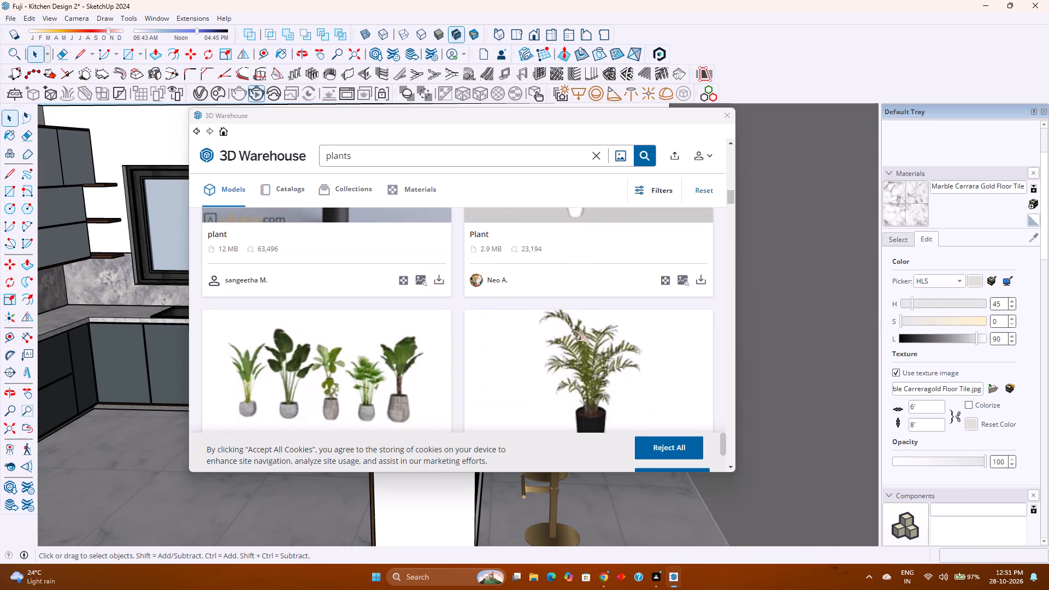
scroll(573, 328, up, 1)
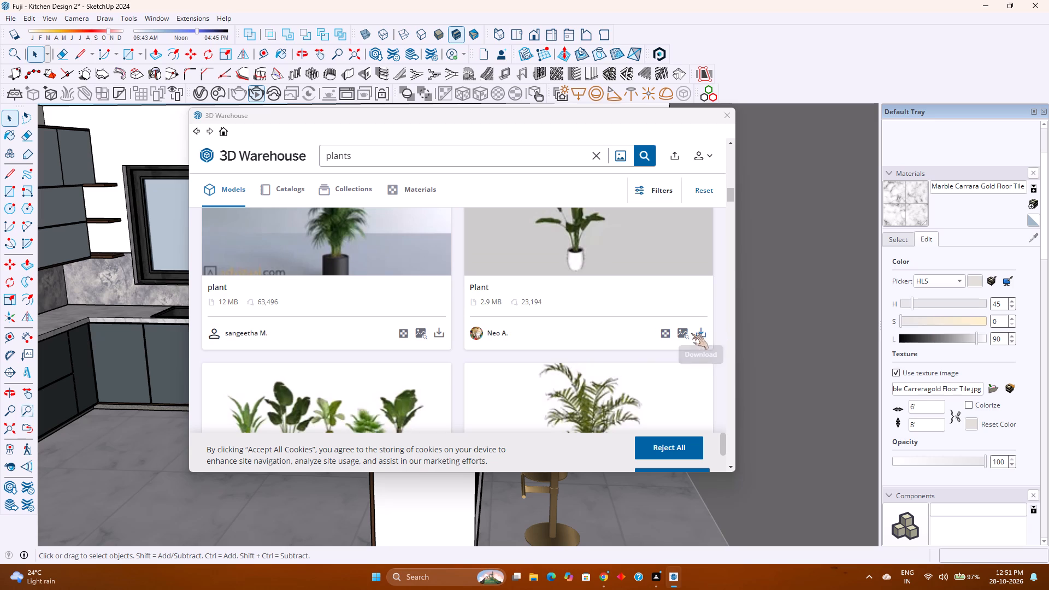
click(695, 332)
click(423, 306)
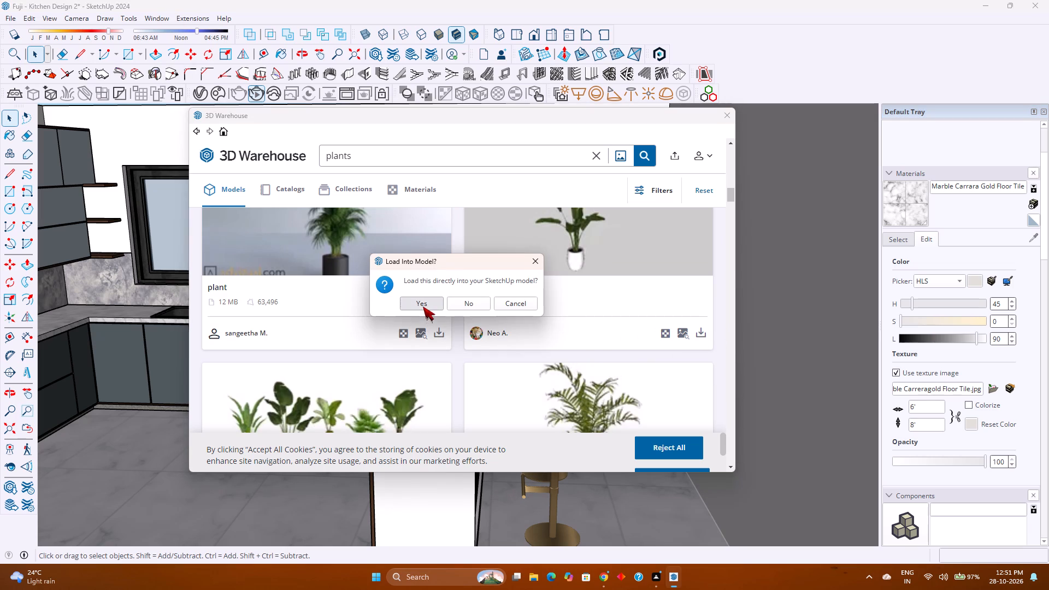
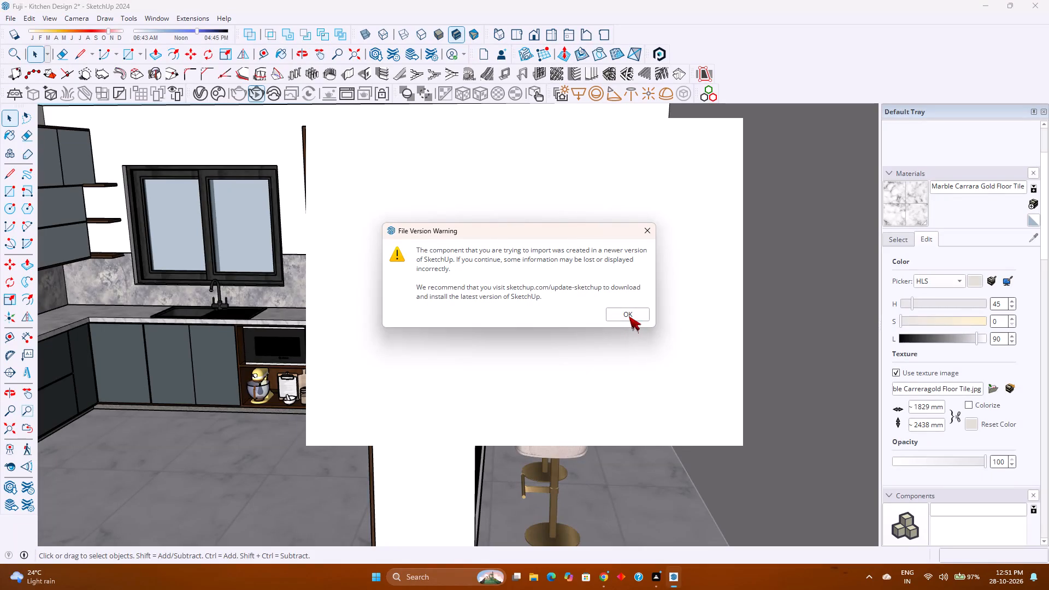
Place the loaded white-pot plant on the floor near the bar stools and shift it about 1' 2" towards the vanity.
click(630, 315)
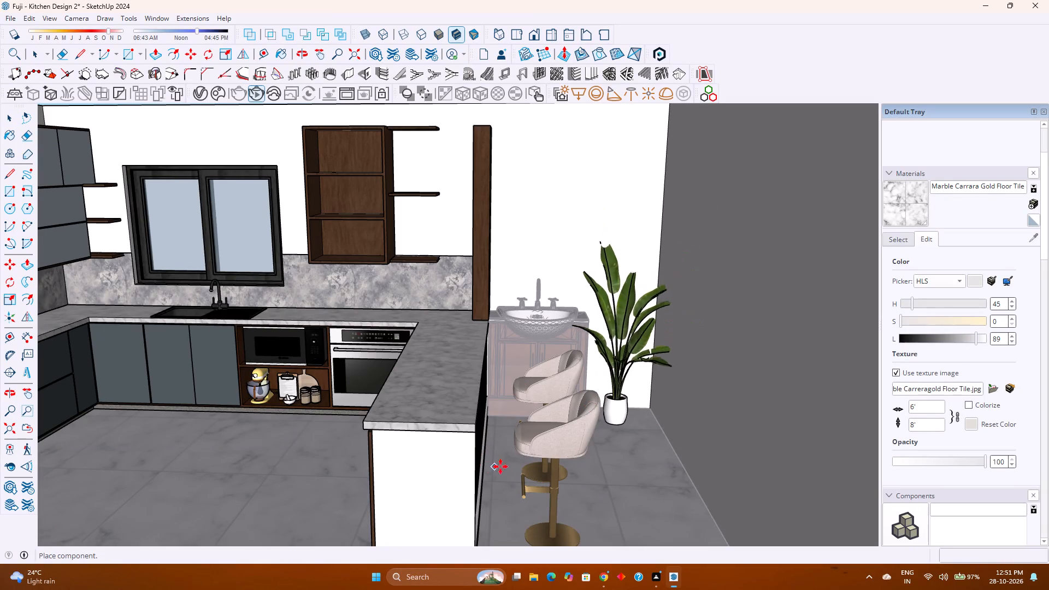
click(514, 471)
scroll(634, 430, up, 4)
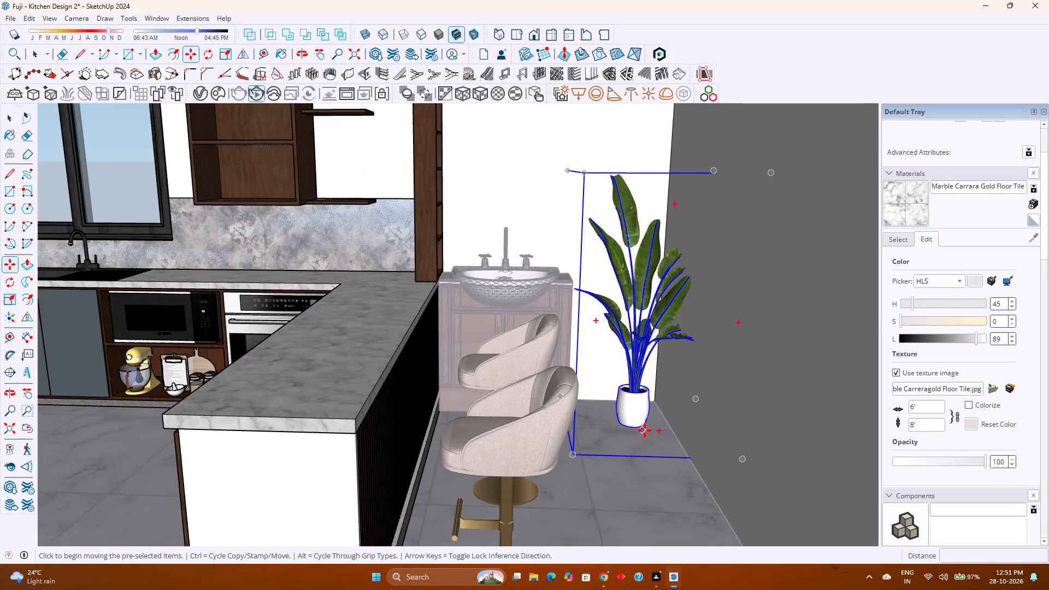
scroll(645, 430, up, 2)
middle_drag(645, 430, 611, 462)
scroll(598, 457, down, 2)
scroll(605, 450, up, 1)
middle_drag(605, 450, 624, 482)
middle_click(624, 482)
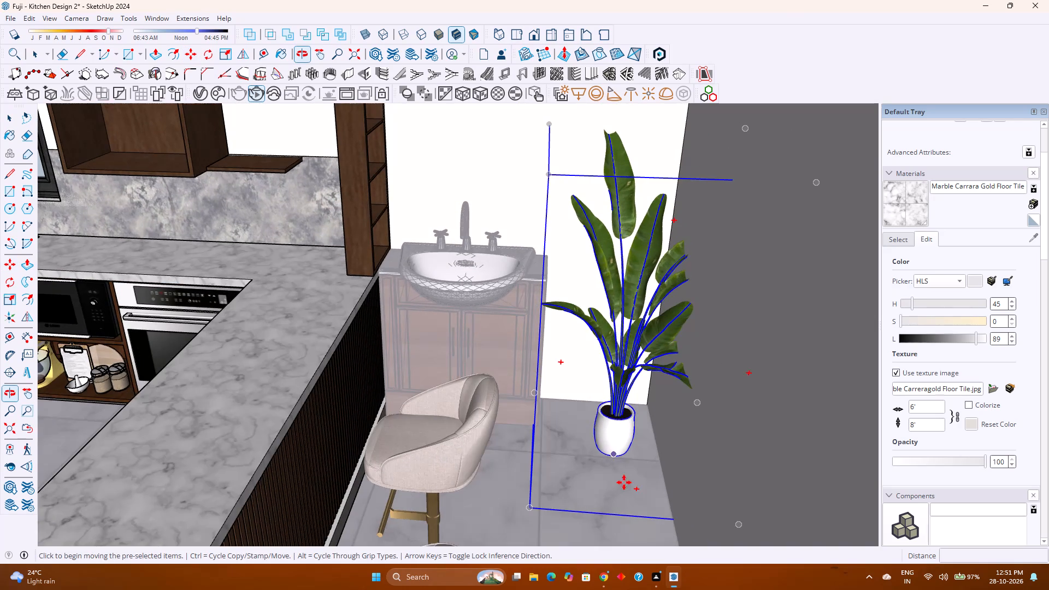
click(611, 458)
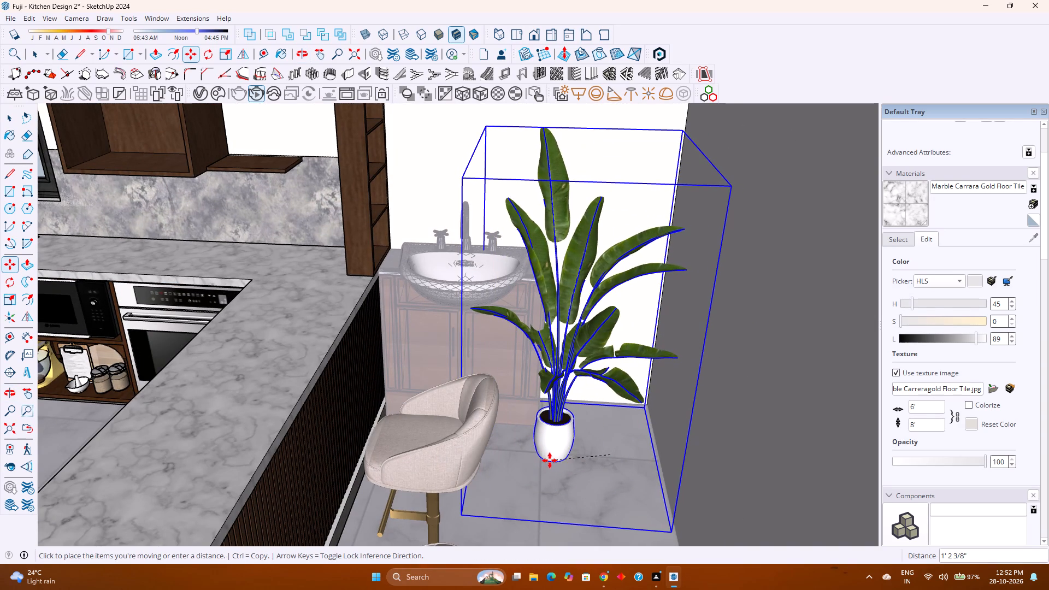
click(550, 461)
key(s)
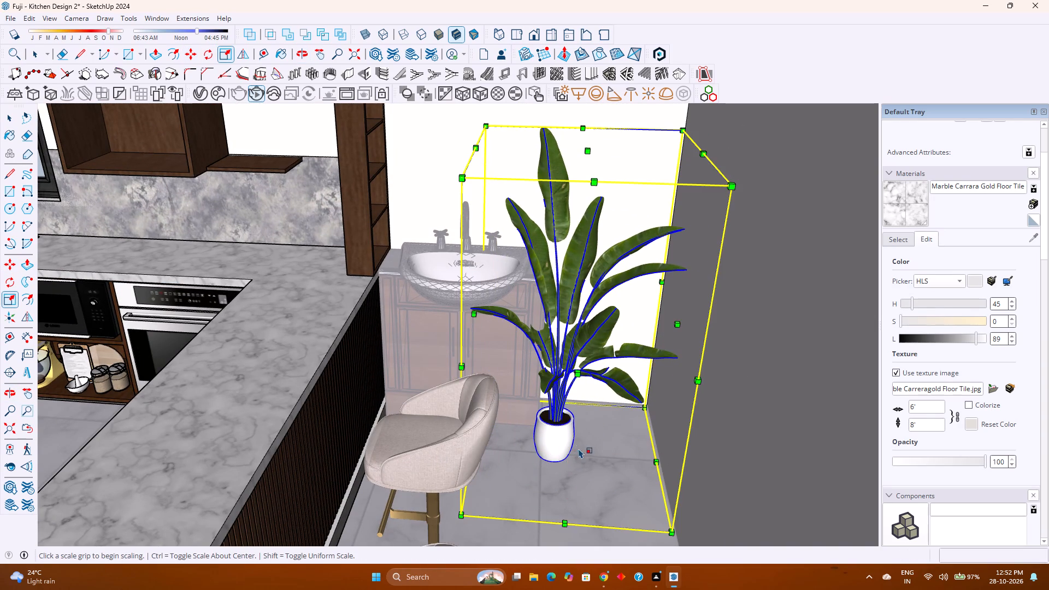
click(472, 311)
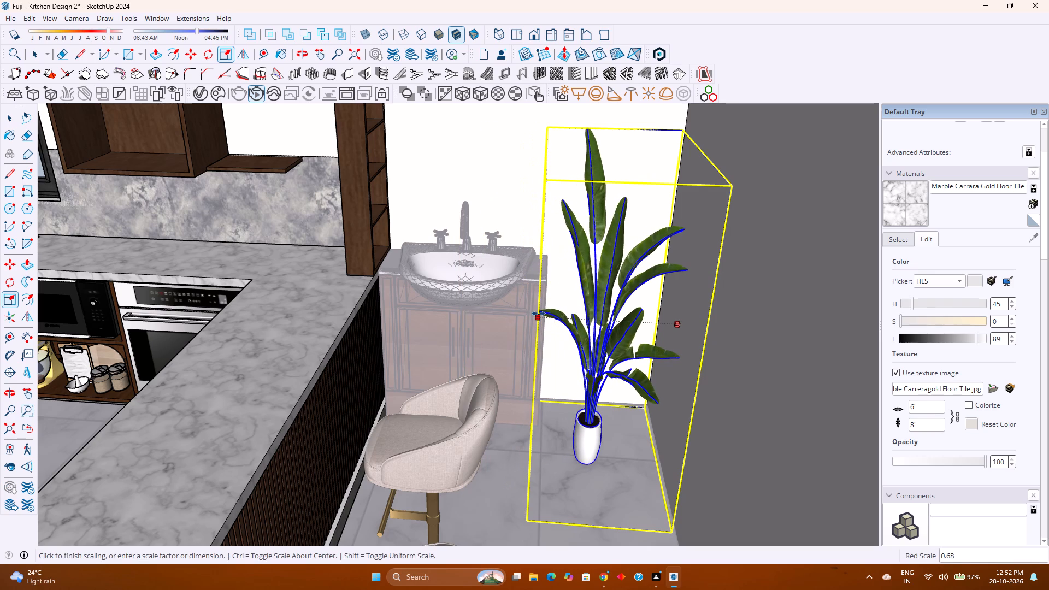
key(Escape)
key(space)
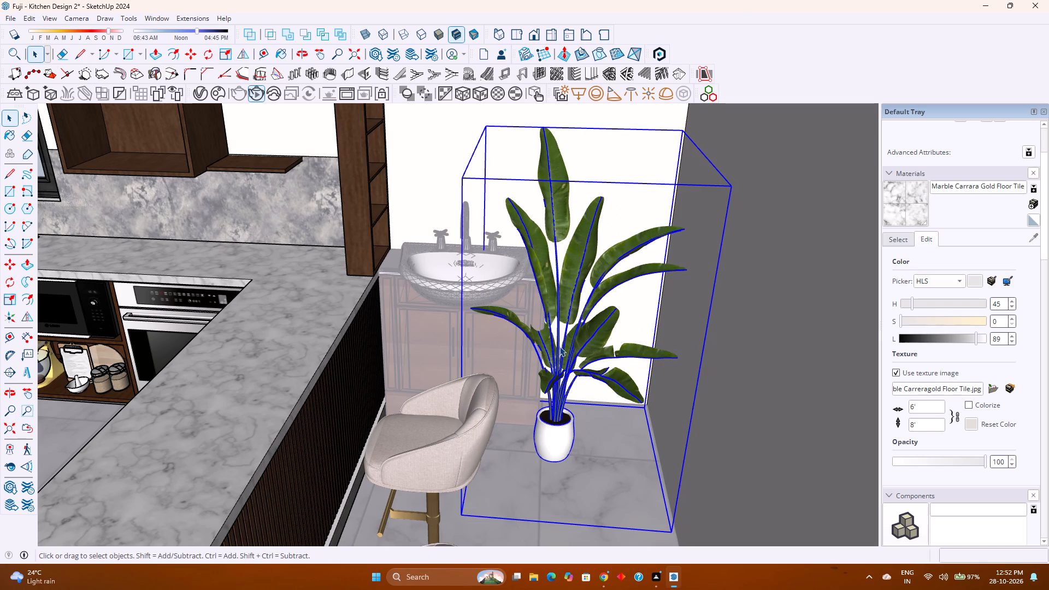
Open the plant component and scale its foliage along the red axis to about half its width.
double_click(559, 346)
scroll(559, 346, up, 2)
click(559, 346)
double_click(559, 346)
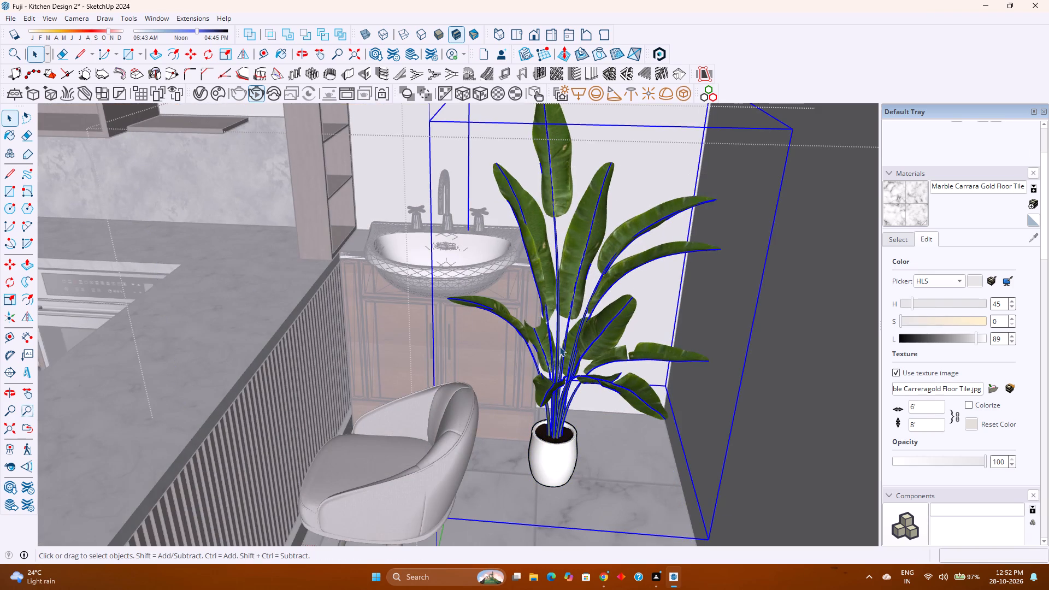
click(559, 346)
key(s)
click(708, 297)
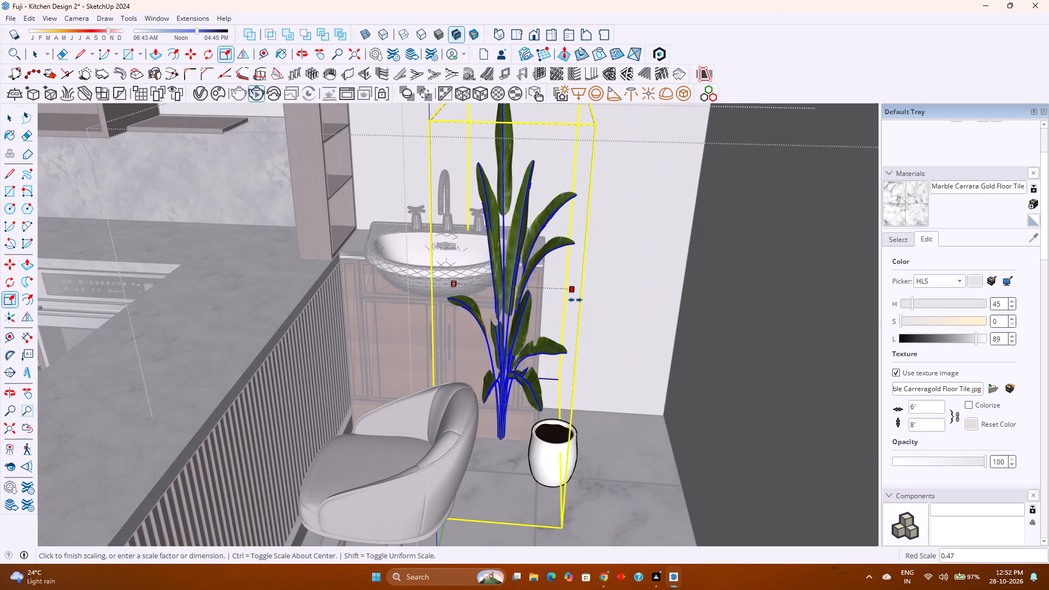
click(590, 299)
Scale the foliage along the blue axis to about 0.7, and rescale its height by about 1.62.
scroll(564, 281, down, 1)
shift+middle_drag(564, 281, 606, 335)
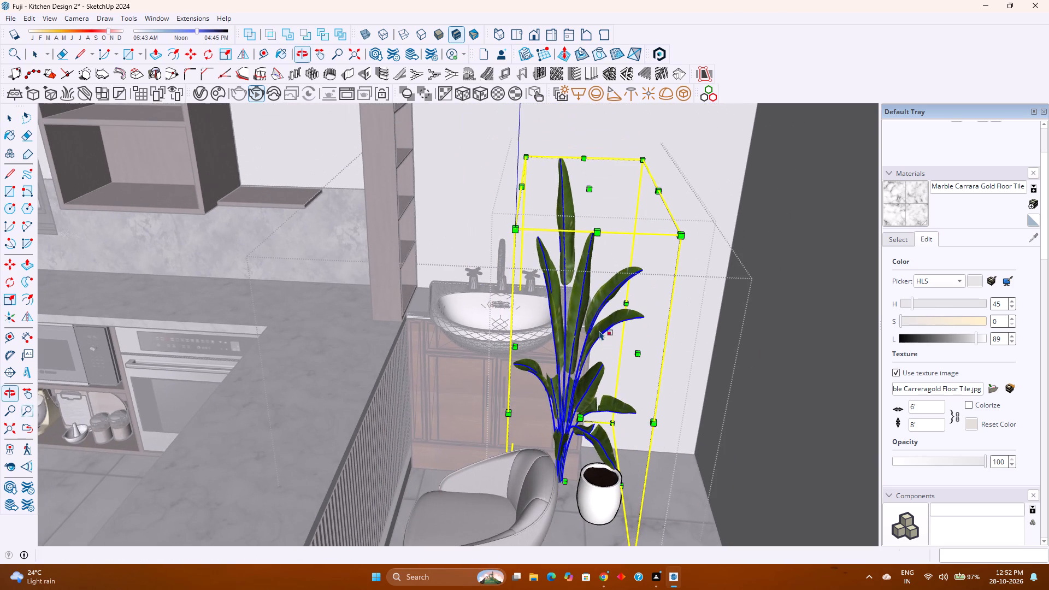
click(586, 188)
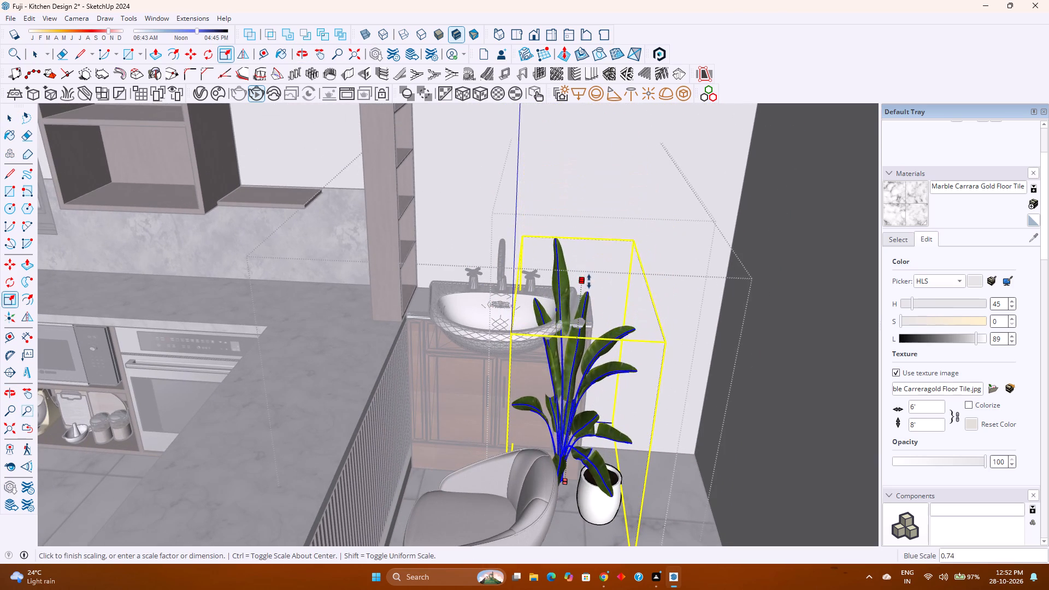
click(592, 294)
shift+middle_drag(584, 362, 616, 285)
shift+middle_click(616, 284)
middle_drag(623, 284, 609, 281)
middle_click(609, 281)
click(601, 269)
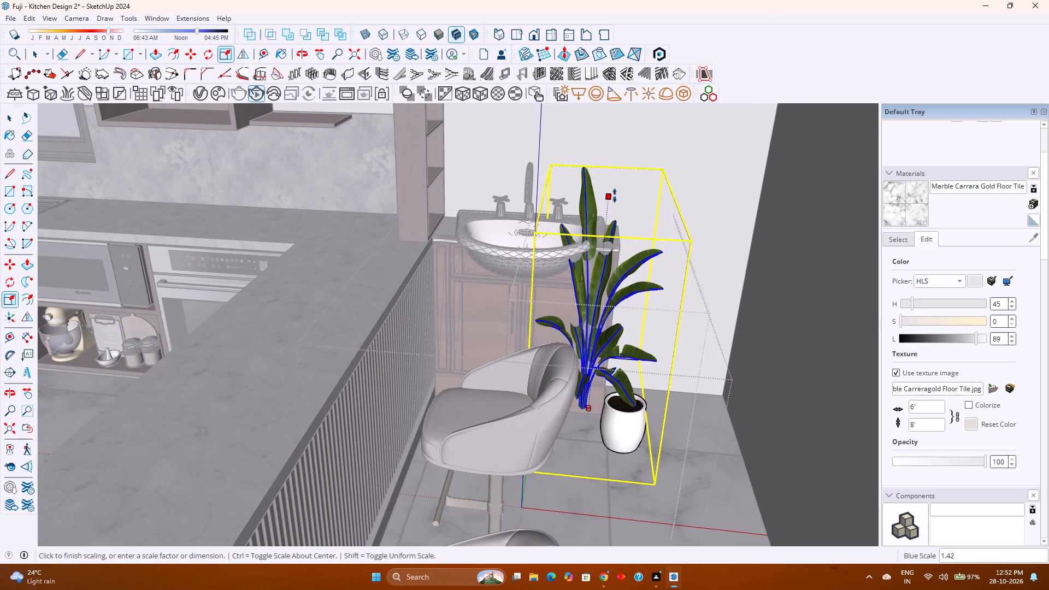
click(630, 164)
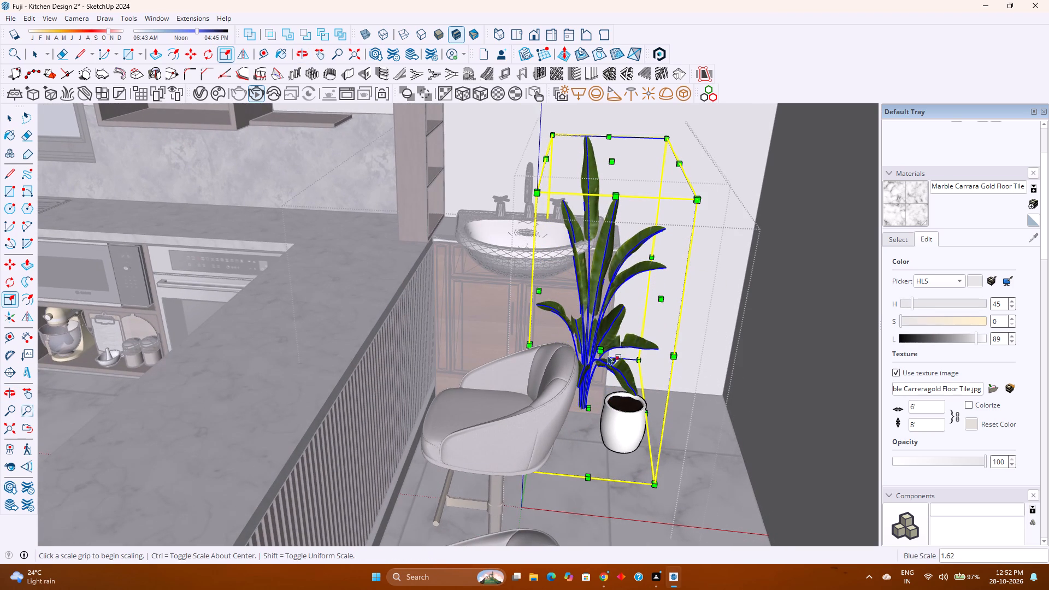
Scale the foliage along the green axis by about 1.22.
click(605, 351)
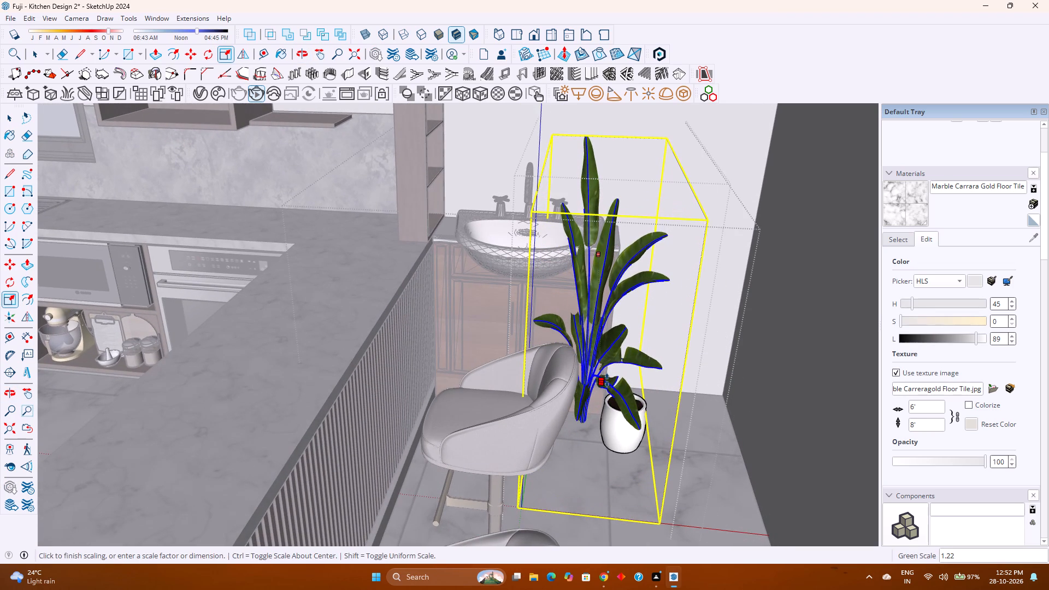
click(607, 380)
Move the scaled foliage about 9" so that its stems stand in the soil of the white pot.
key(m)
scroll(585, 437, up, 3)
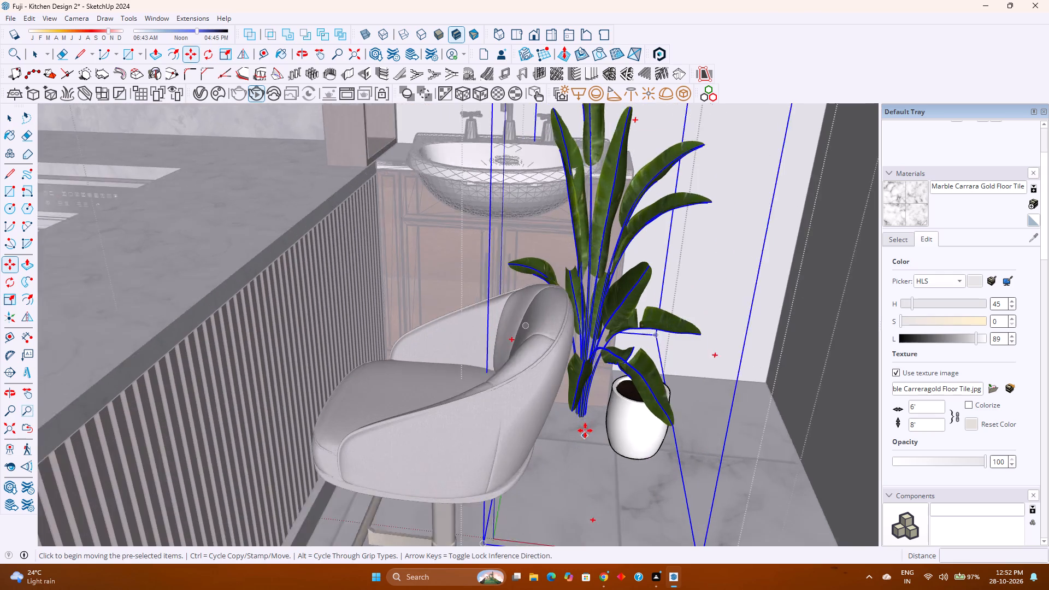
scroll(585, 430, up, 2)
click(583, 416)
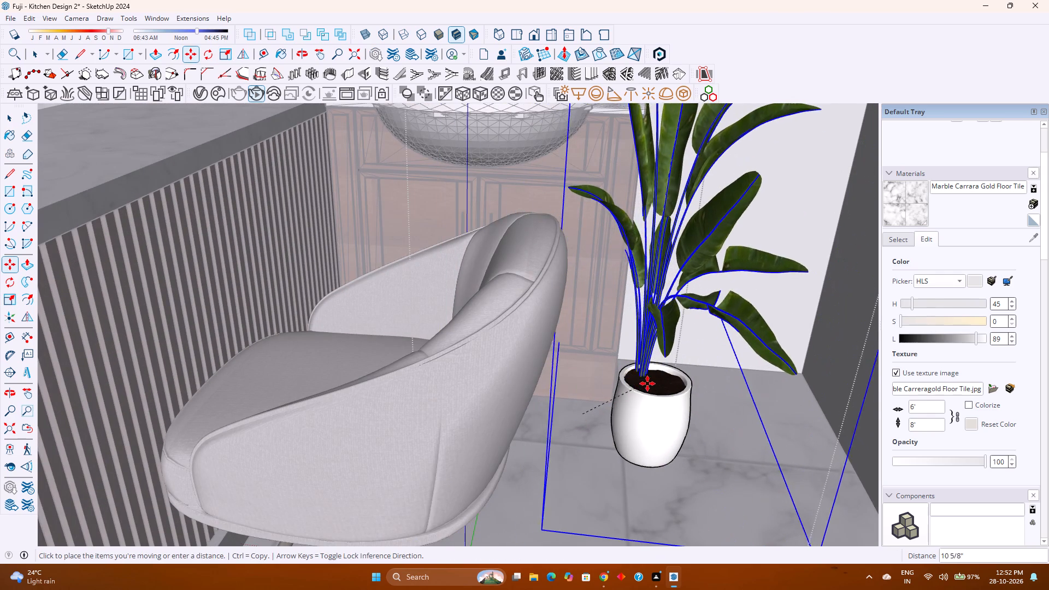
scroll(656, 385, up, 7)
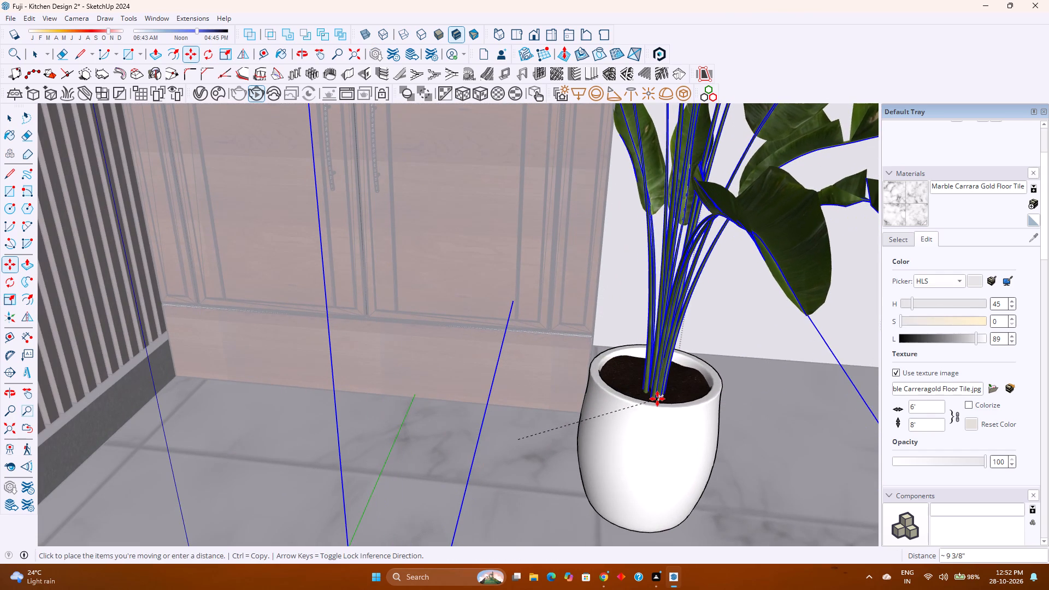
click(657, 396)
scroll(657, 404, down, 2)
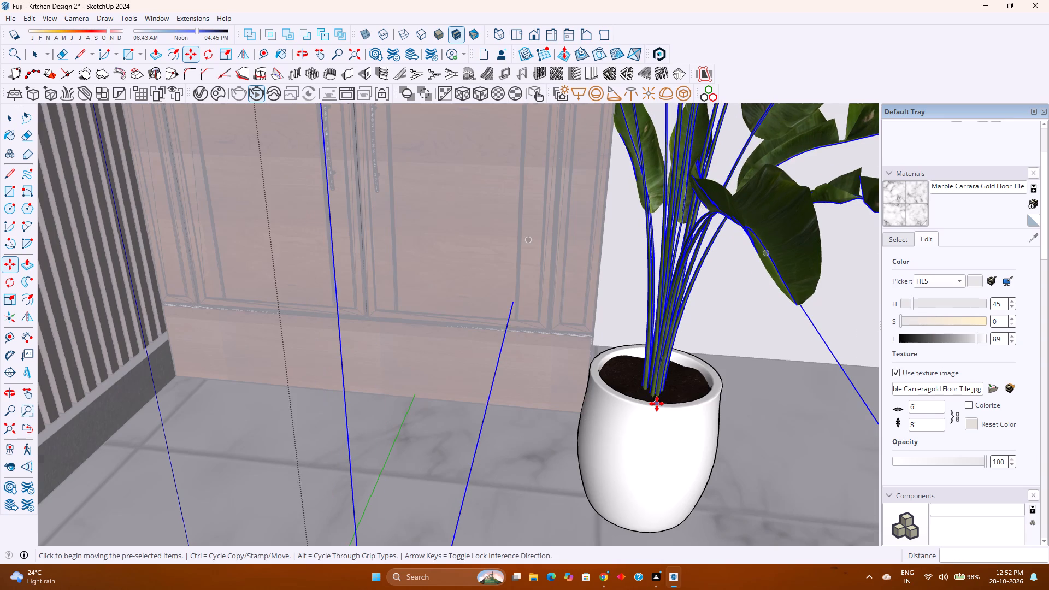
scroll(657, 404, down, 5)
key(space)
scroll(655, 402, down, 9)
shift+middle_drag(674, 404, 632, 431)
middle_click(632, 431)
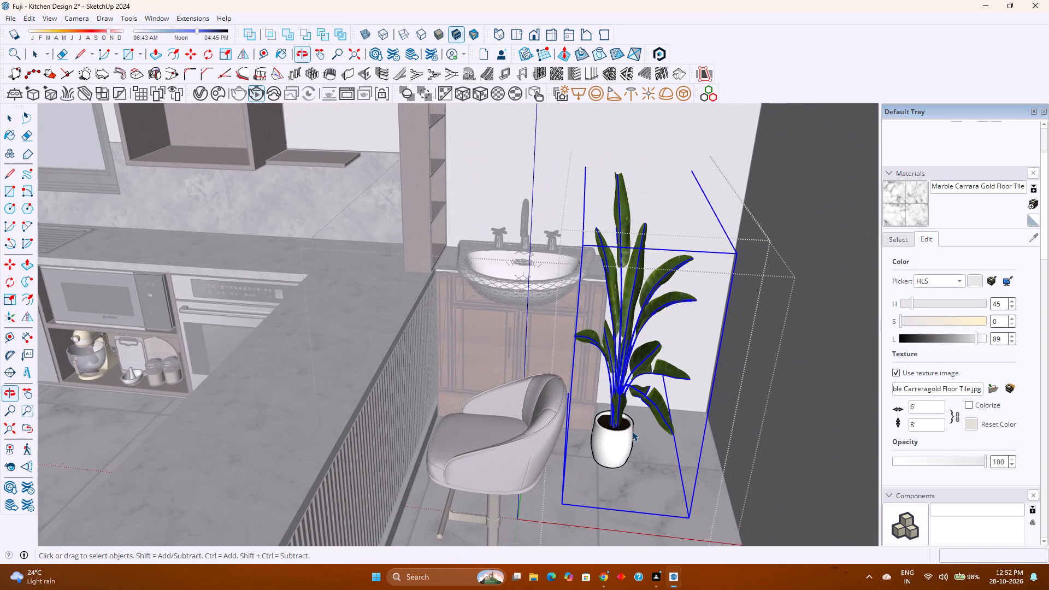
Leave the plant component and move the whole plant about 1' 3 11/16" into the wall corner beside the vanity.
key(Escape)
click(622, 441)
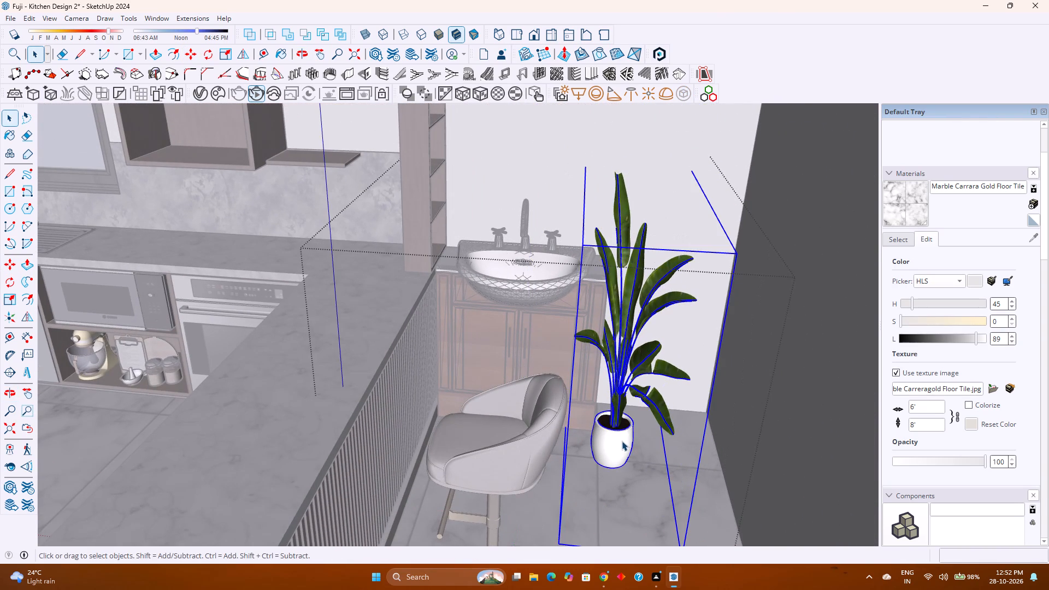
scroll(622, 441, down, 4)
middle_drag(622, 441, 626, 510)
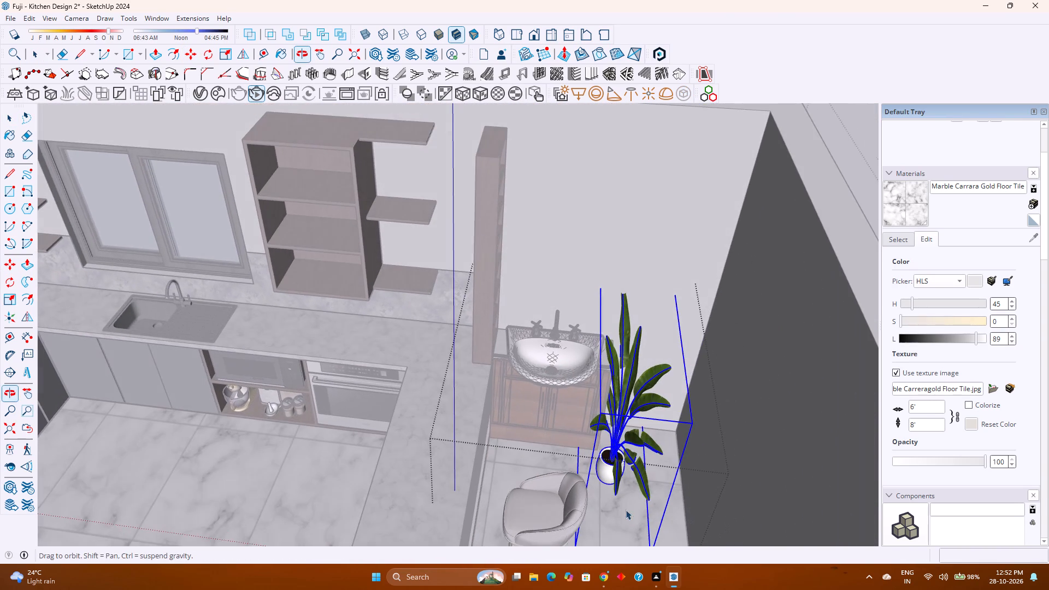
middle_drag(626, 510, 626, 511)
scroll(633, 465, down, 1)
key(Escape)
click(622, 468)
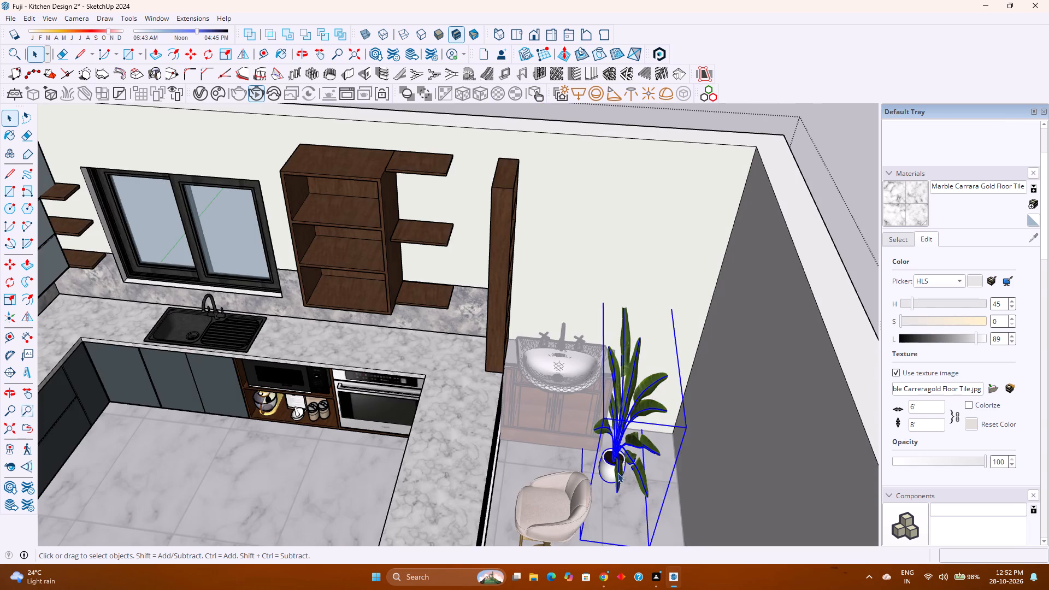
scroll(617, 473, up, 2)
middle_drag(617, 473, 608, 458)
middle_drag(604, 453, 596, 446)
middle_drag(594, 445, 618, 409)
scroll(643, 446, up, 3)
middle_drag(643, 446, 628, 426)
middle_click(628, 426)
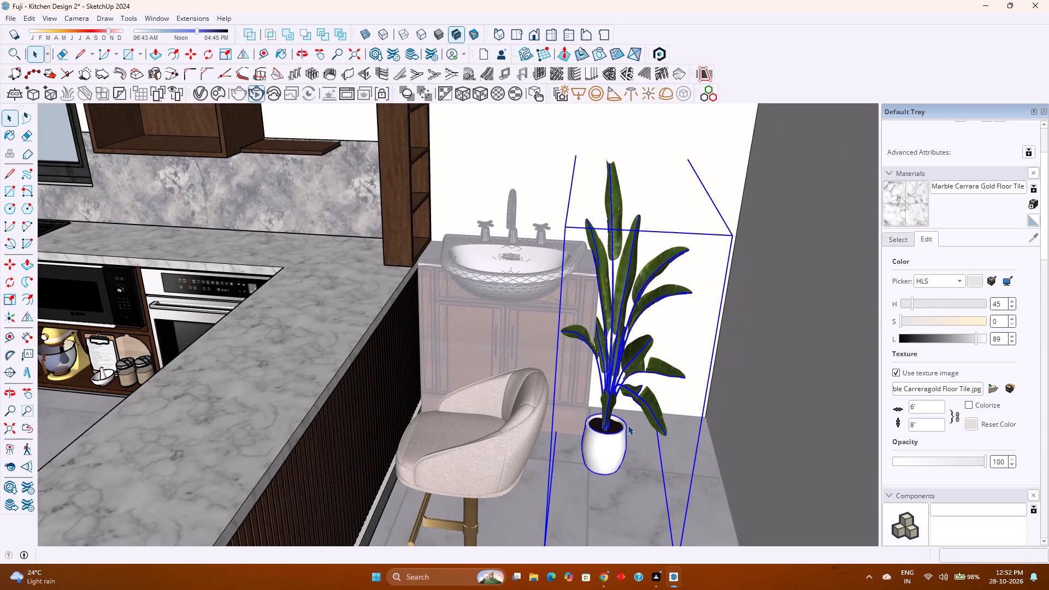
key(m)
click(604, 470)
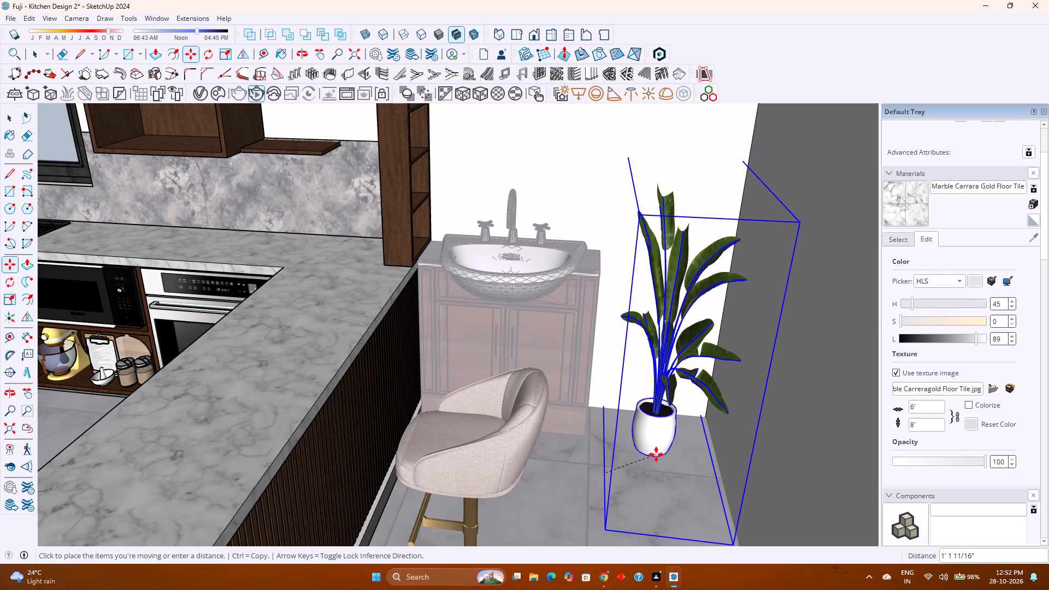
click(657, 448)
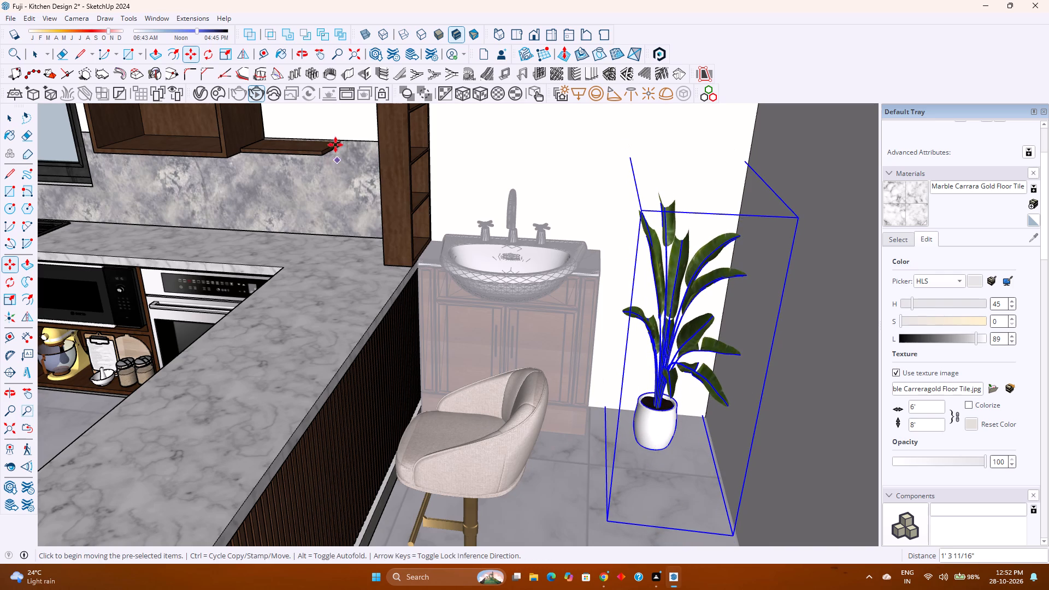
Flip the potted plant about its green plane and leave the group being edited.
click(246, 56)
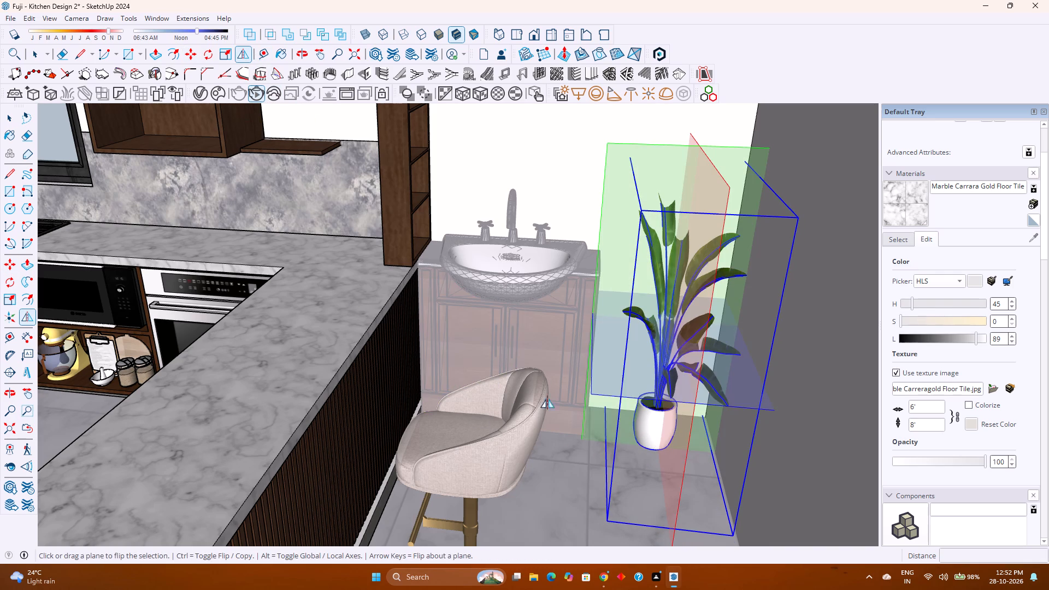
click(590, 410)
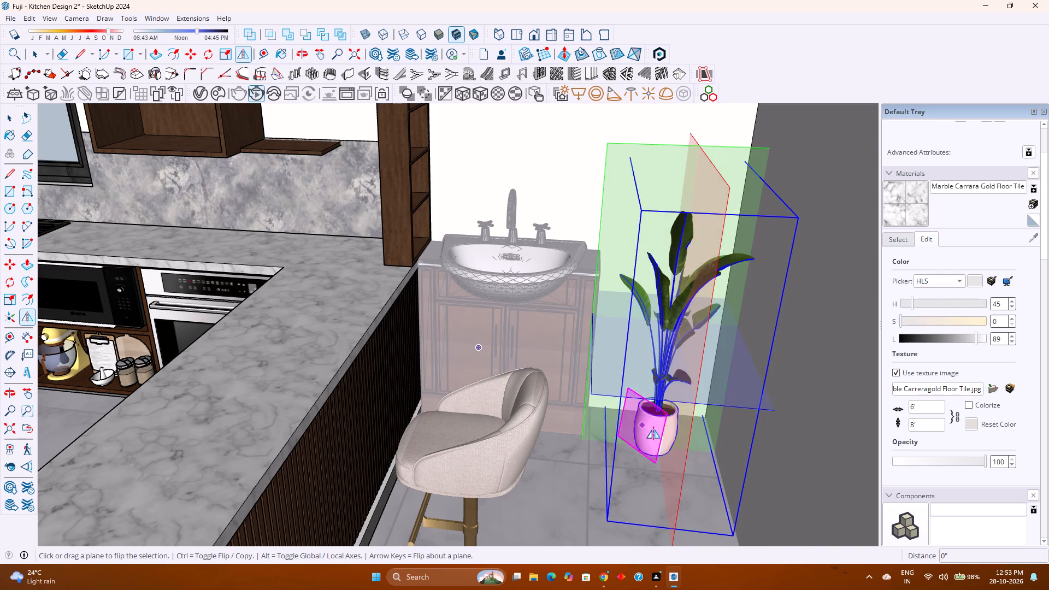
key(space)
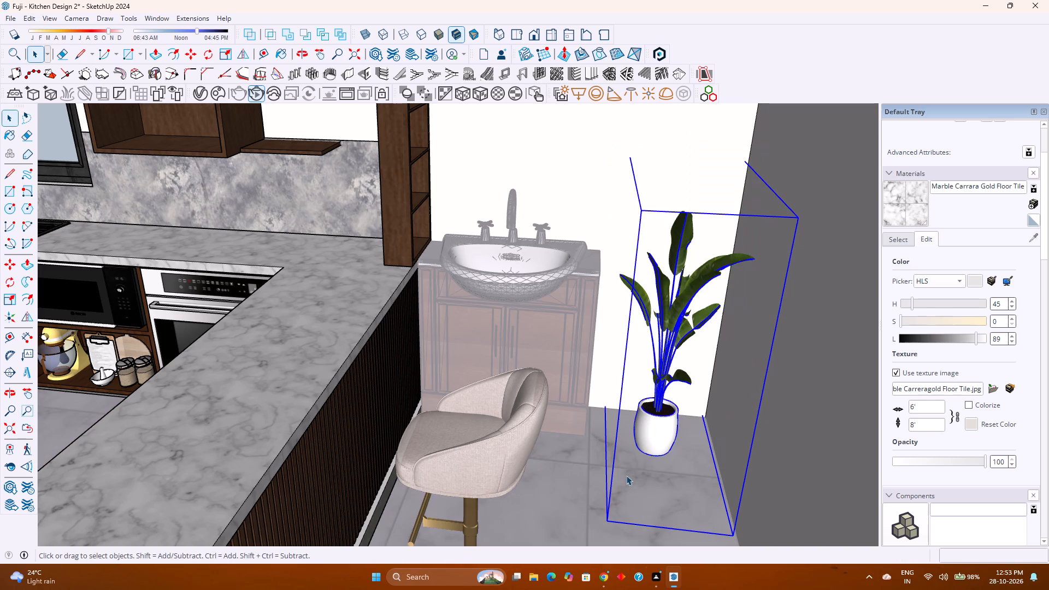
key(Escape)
Examine the plant's look and placement beside the vanity and bar stools, up close and within the whole kitchen.
scroll(744, 380, down, 2)
scroll(688, 421, up, 5)
middle_drag(675, 427, 665, 429)
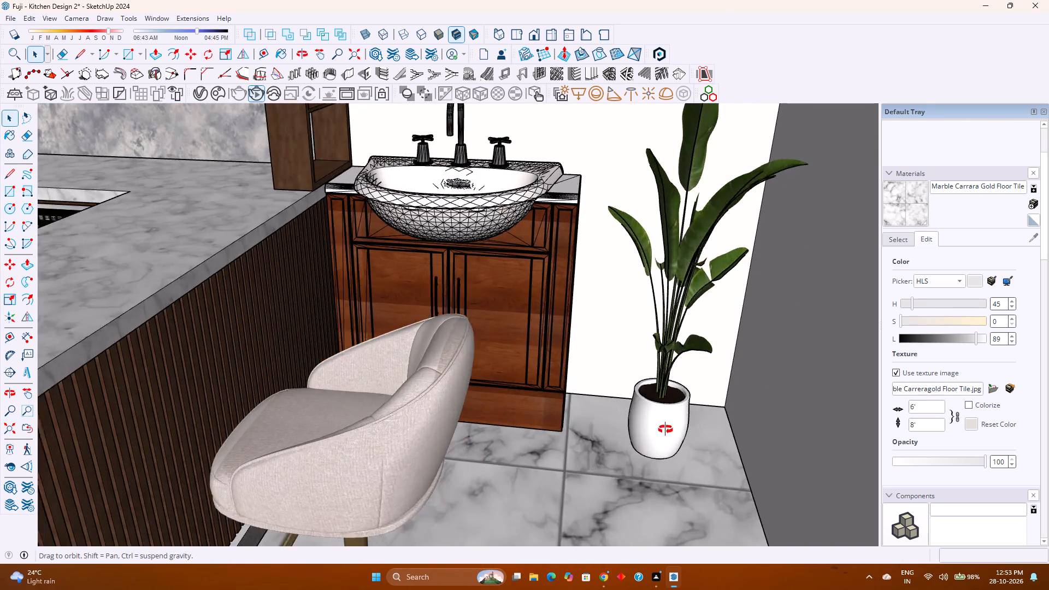
middle_drag(665, 429, 664, 459)
middle_click(664, 459)
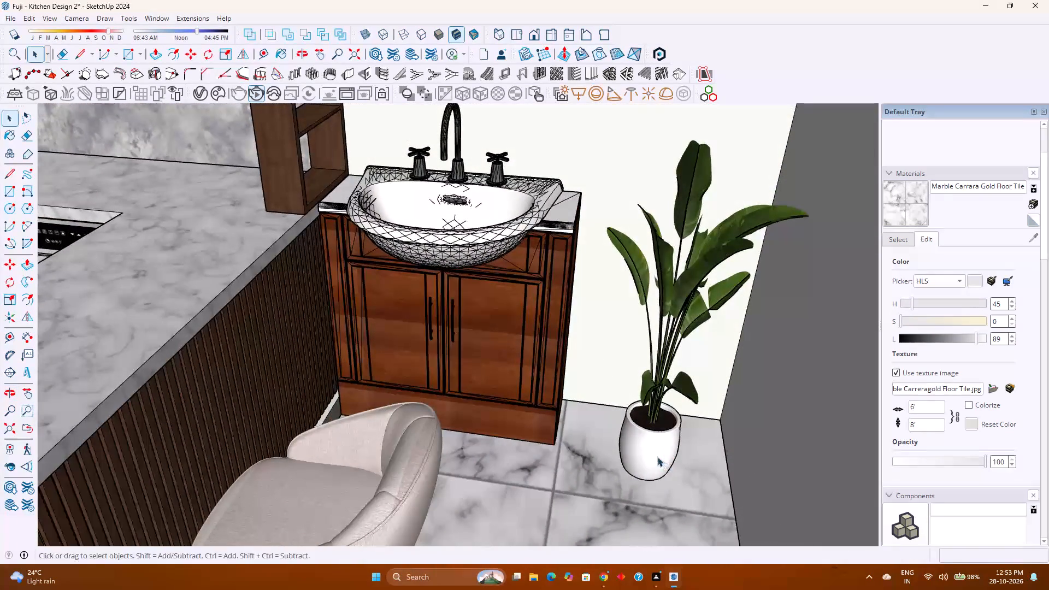
scroll(644, 454, up, 2)
scroll(644, 454, down, 4)
middle_drag(640, 454, 767, 508)
scroll(524, 421, down, 4)
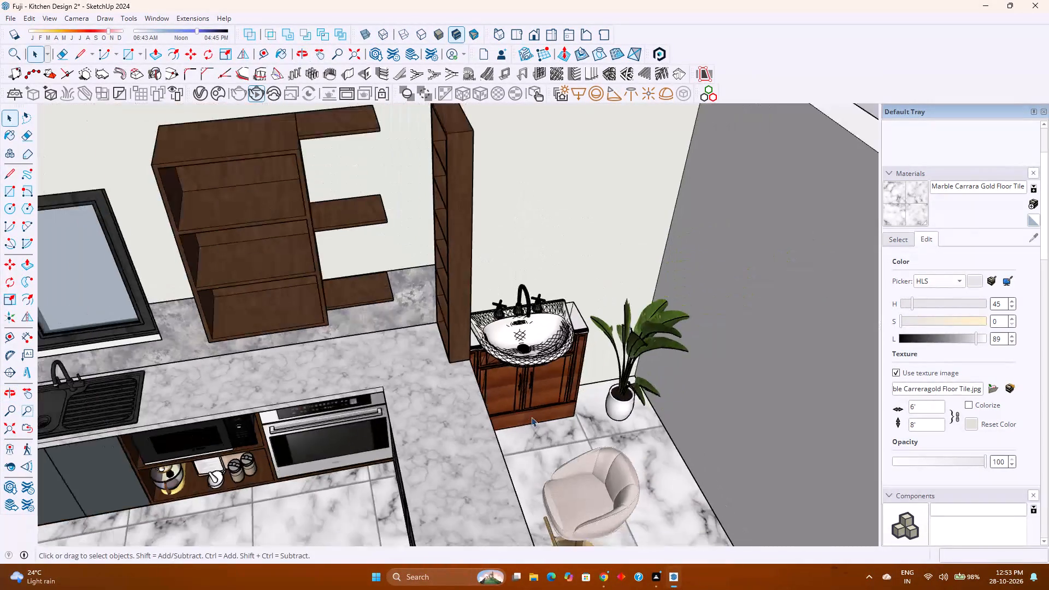
scroll(531, 417, down, 10)
middle_drag(637, 410, 315, 415)
middle_click(309, 414)
middle_drag(303, 413, 297, 412)
middle_drag(479, 427, 294, 412)
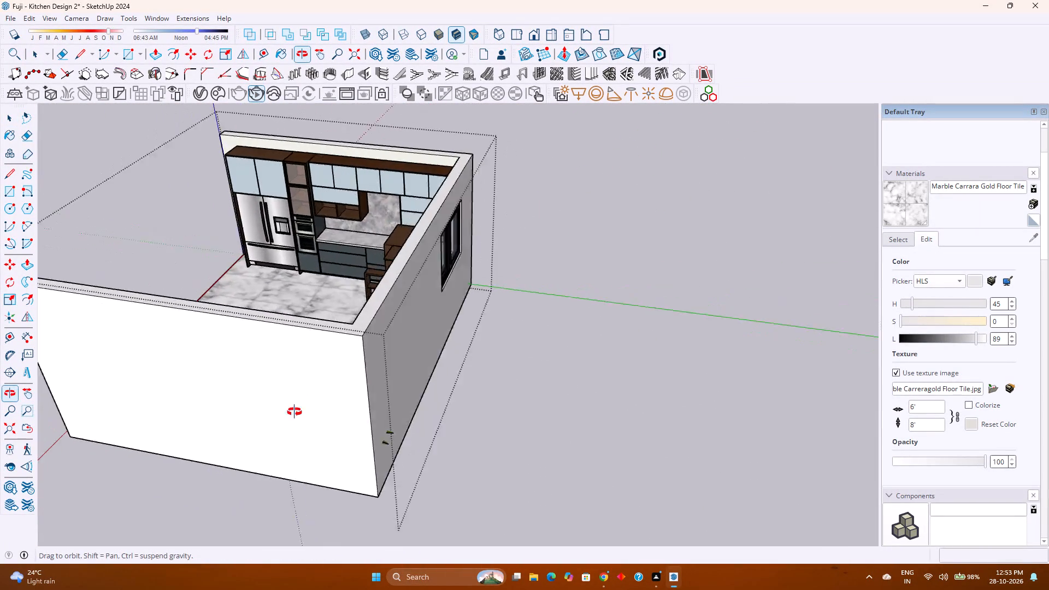
middle_drag(294, 412, 692, 469)
middle_click(695, 469)
middle_drag(562, 452, 596, 402)
middle_click(596, 402)
scroll(558, 440, up, 3)
middle_drag(549, 447, 577, 392)
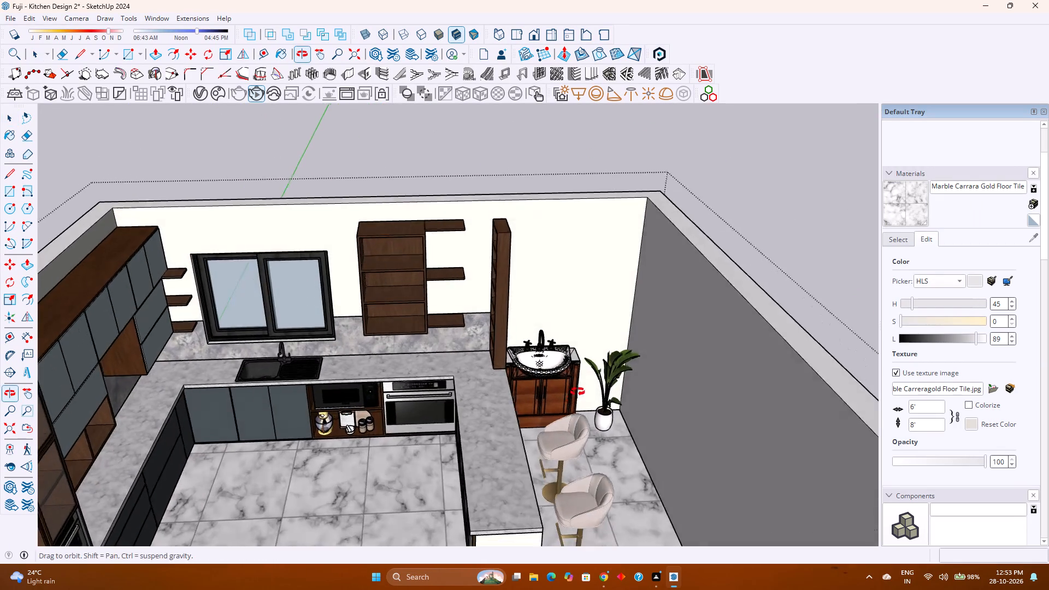
middle_drag(577, 392, 578, 392)
middle_click(579, 392)
scroll(577, 393, up, 3)
shift+middle_drag(486, 428, 569, 323)
shift+middle_click(573, 321)
scroll(580, 315, down, 9)
scroll(554, 400, up, 1)
middle_drag(553, 400, 546, 377)
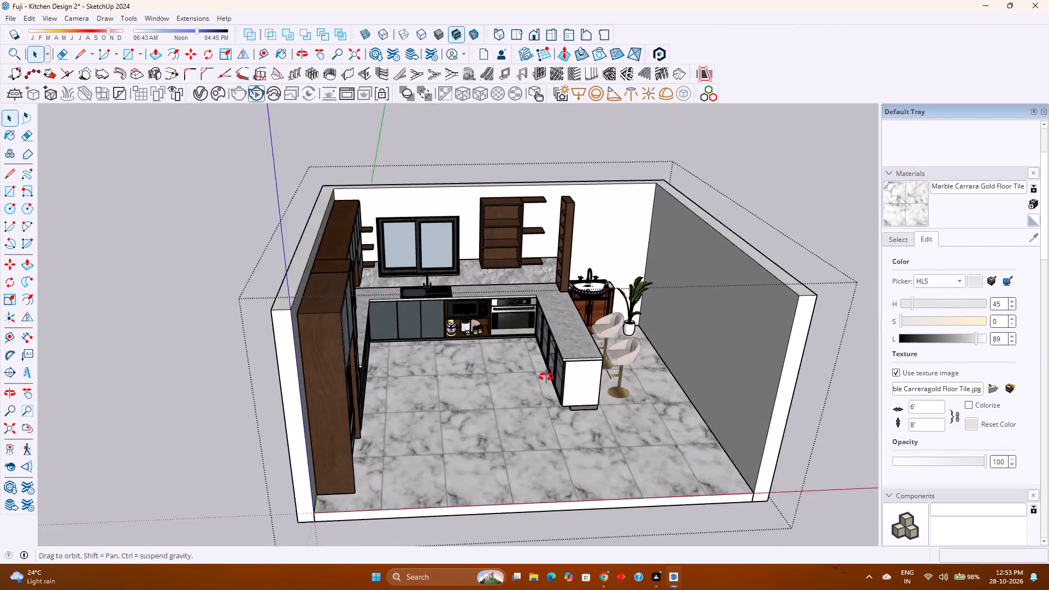
middle_drag(546, 377, 542, 327)
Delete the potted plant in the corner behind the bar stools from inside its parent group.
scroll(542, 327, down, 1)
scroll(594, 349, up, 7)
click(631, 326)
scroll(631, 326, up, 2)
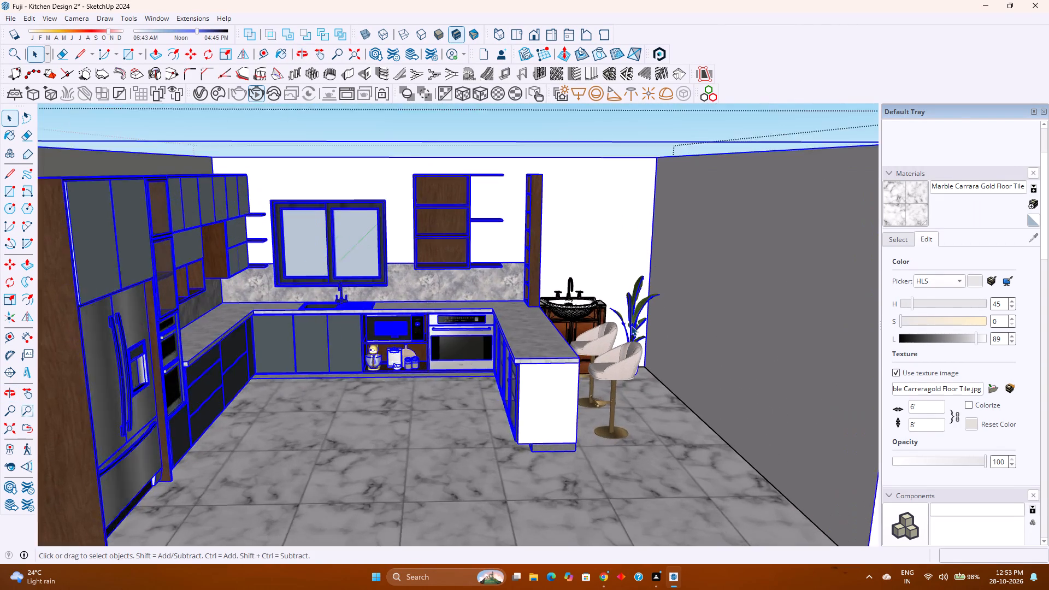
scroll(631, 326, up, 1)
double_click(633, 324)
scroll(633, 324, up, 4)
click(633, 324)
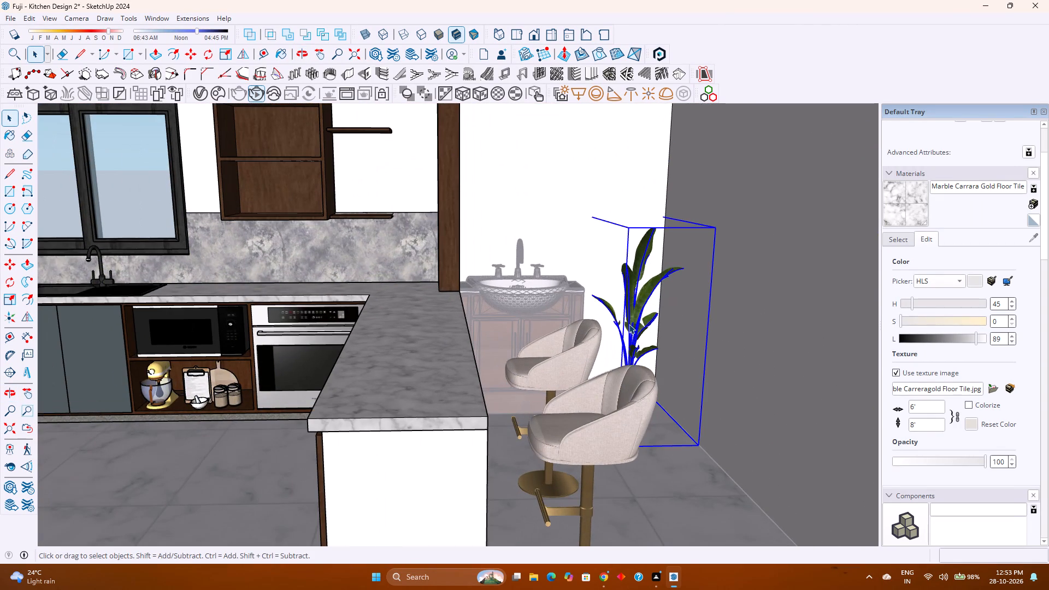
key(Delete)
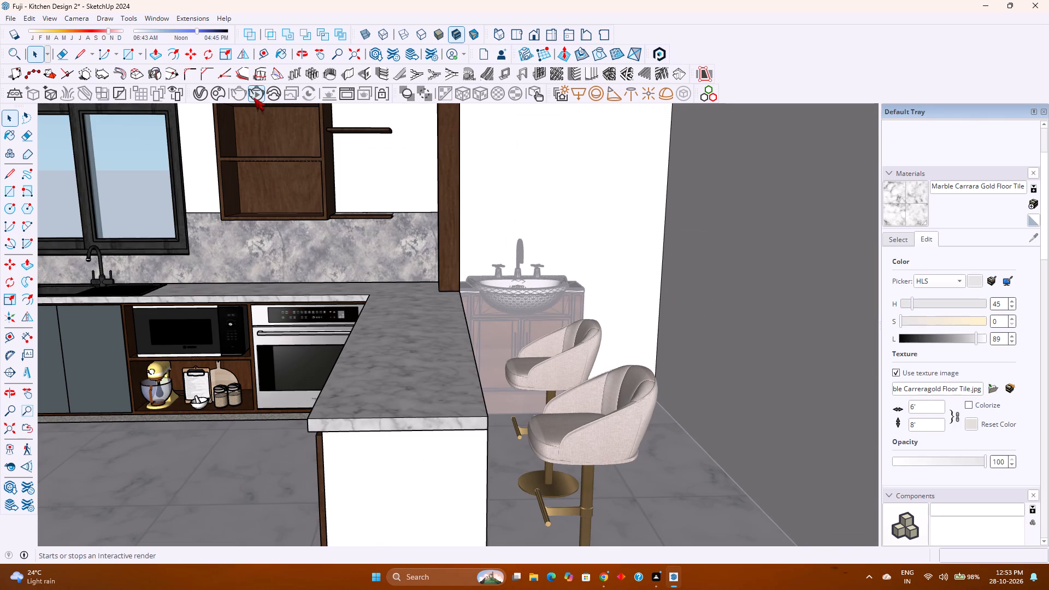
Reopen the 3D Warehouse.
click(160, 20)
click(173, 97)
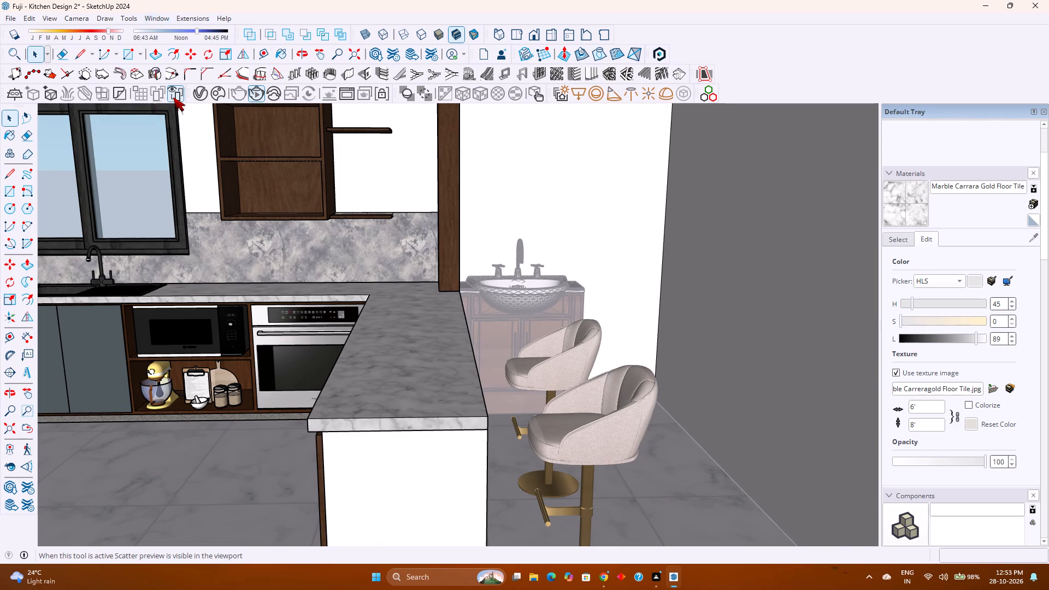
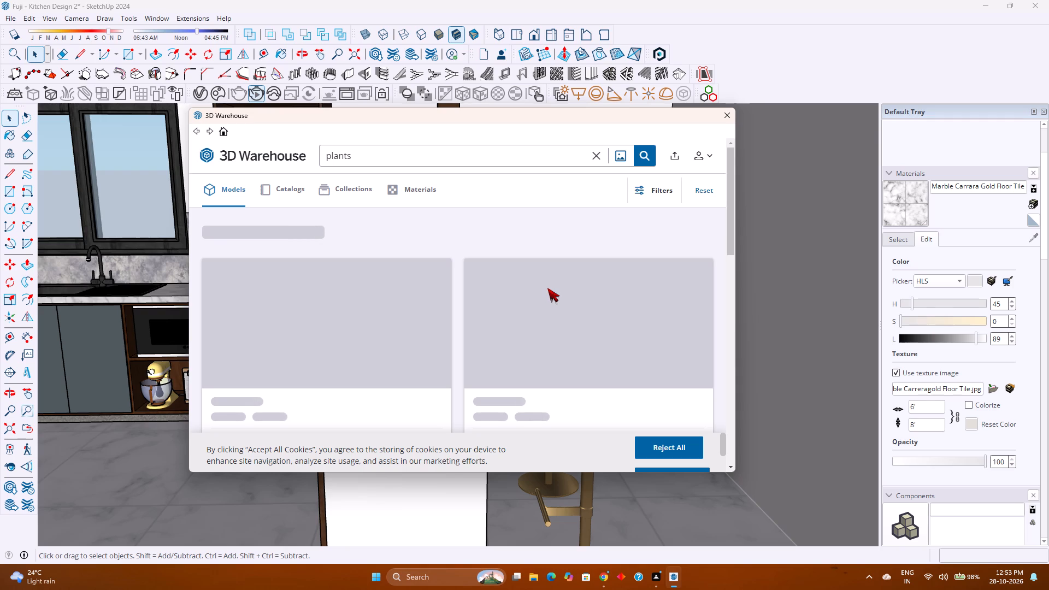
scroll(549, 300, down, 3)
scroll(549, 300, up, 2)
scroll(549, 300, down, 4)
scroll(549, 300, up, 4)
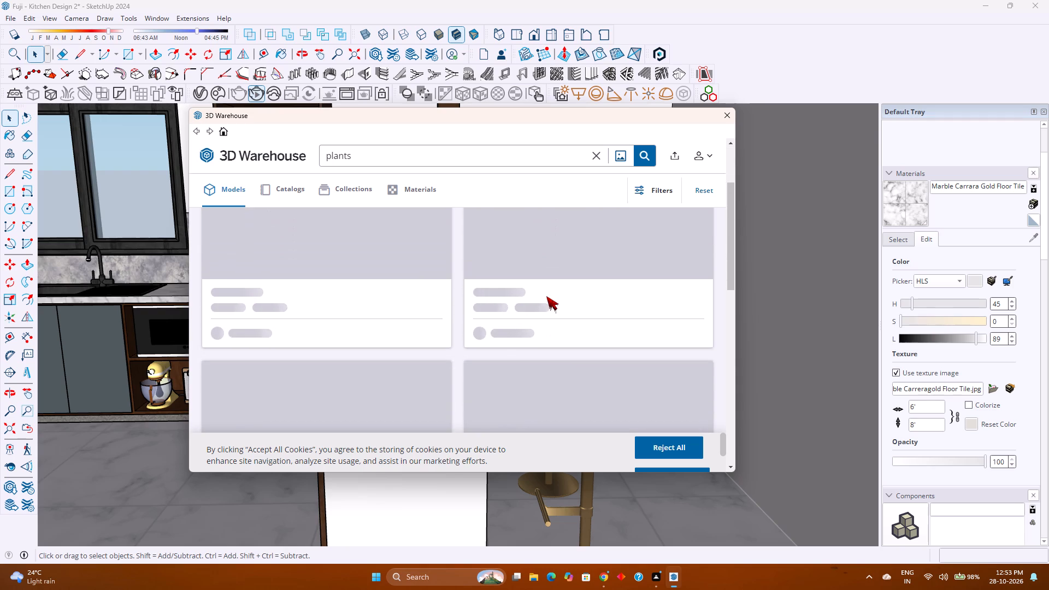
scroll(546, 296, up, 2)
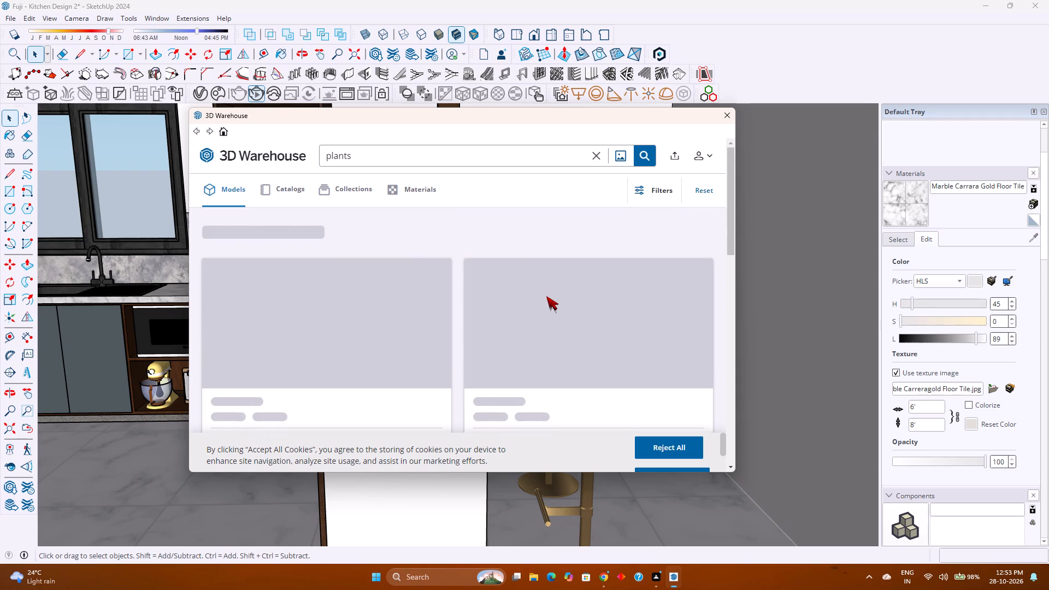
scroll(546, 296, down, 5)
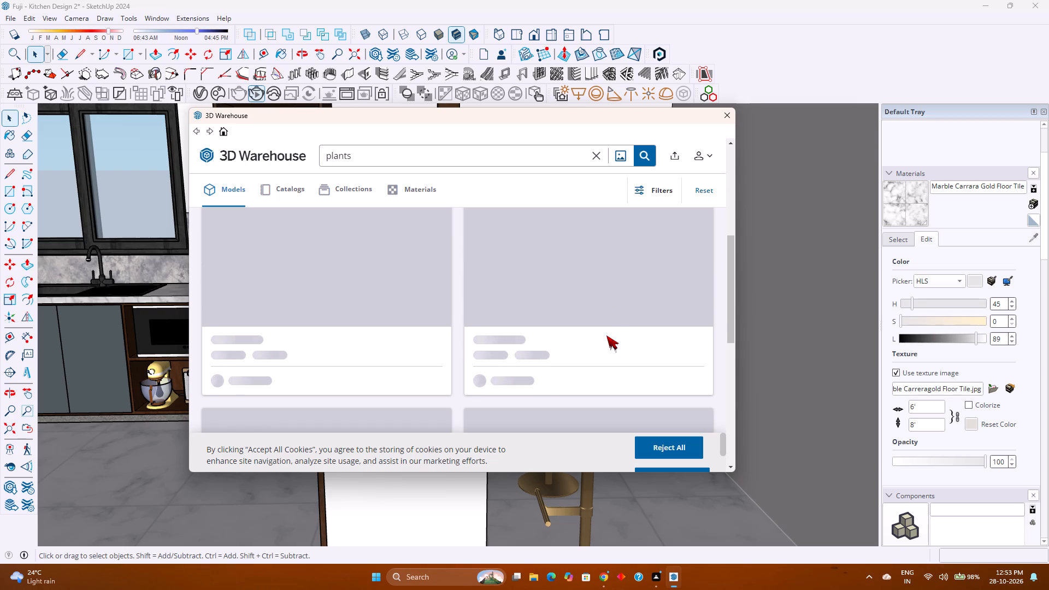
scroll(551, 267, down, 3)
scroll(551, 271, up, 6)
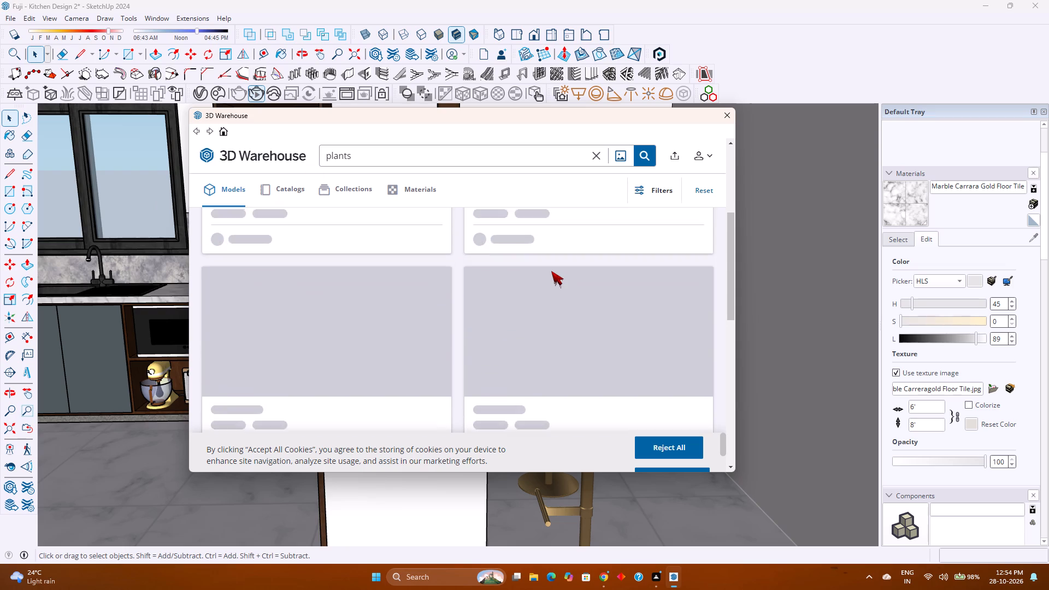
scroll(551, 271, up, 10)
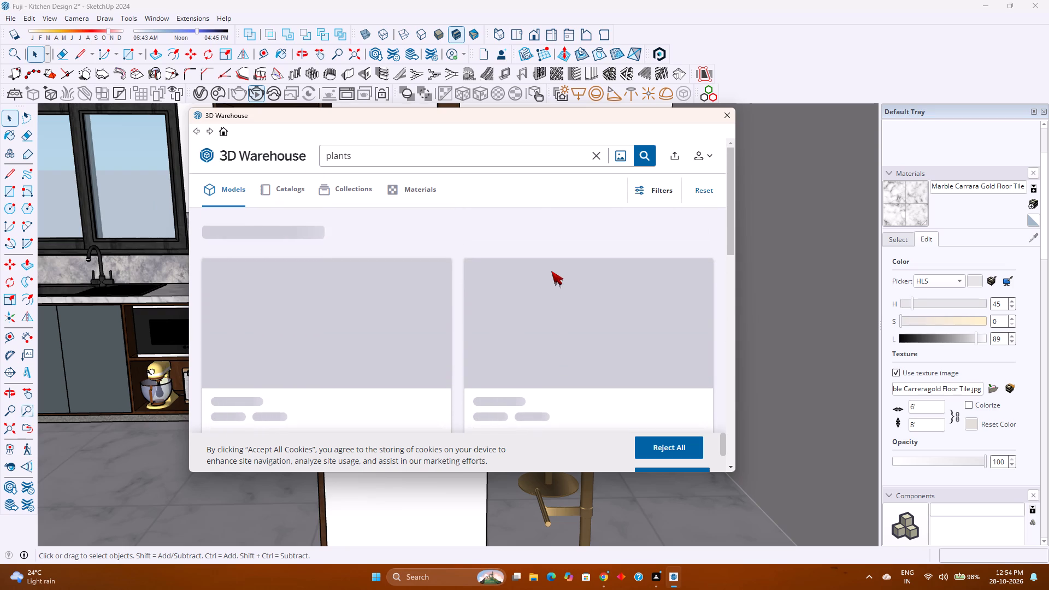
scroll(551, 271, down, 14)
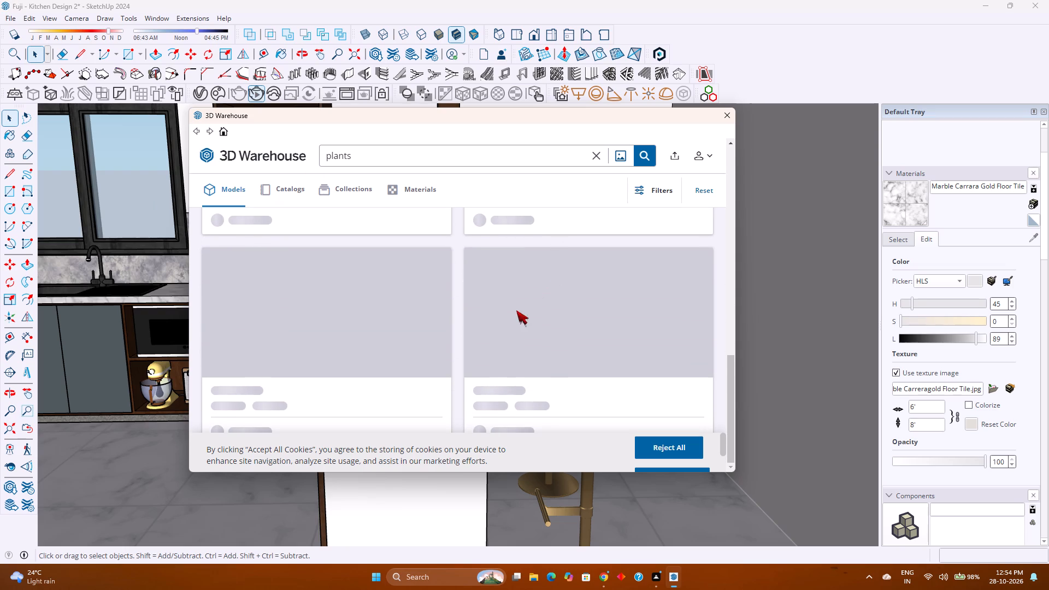
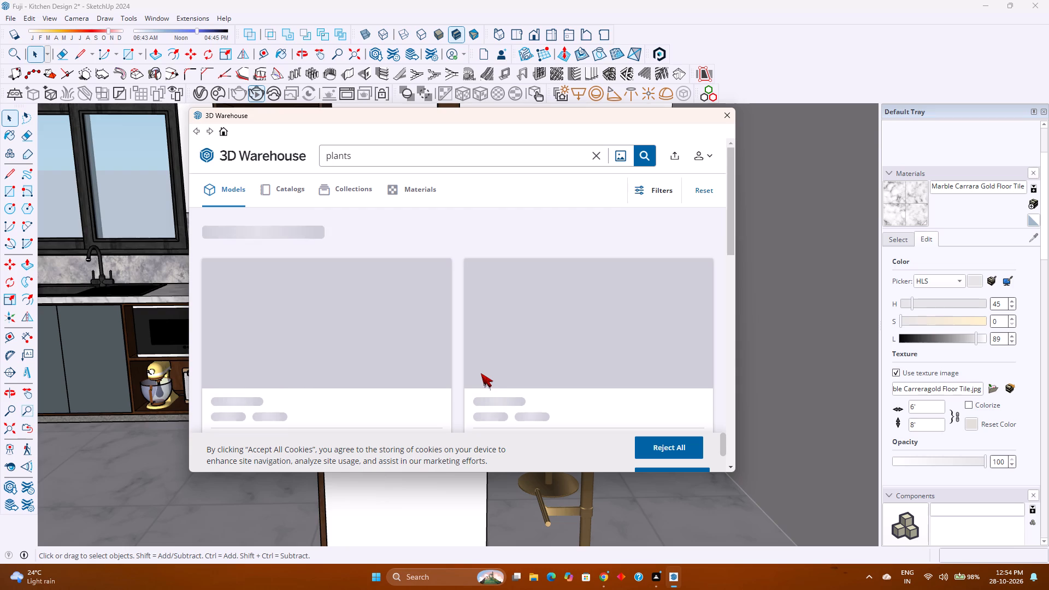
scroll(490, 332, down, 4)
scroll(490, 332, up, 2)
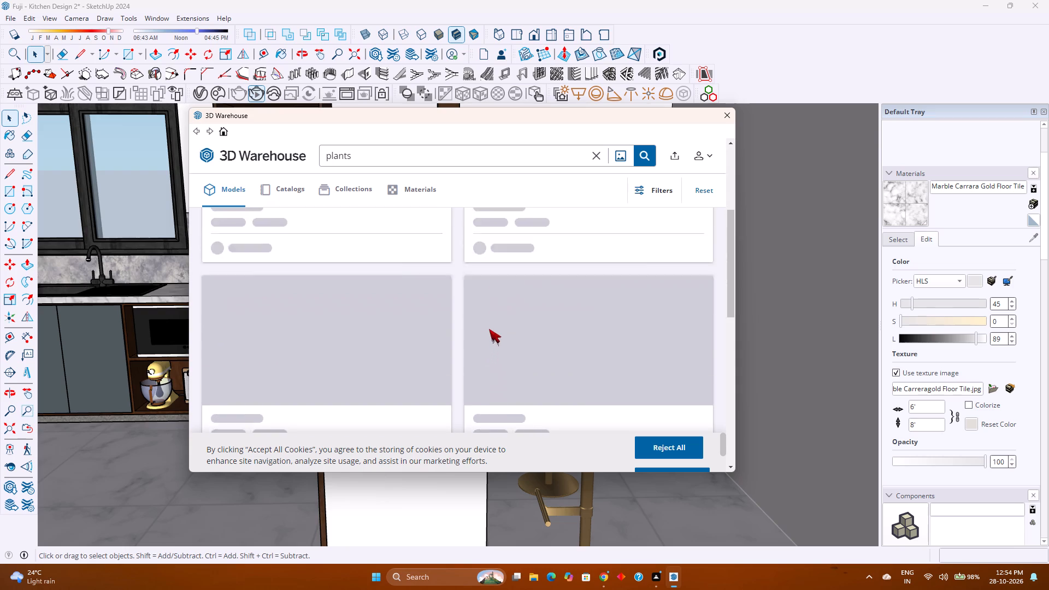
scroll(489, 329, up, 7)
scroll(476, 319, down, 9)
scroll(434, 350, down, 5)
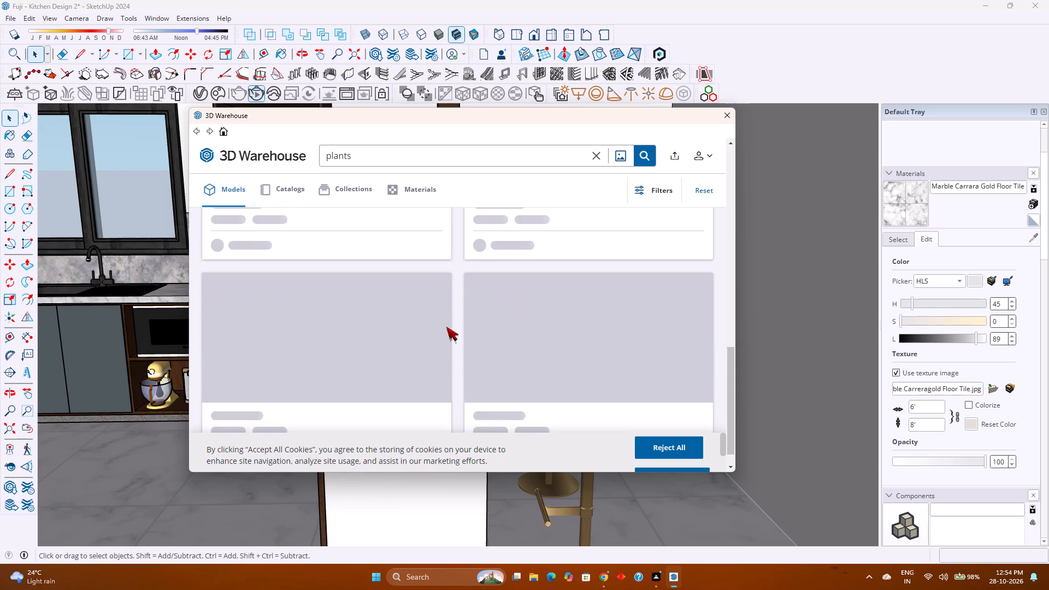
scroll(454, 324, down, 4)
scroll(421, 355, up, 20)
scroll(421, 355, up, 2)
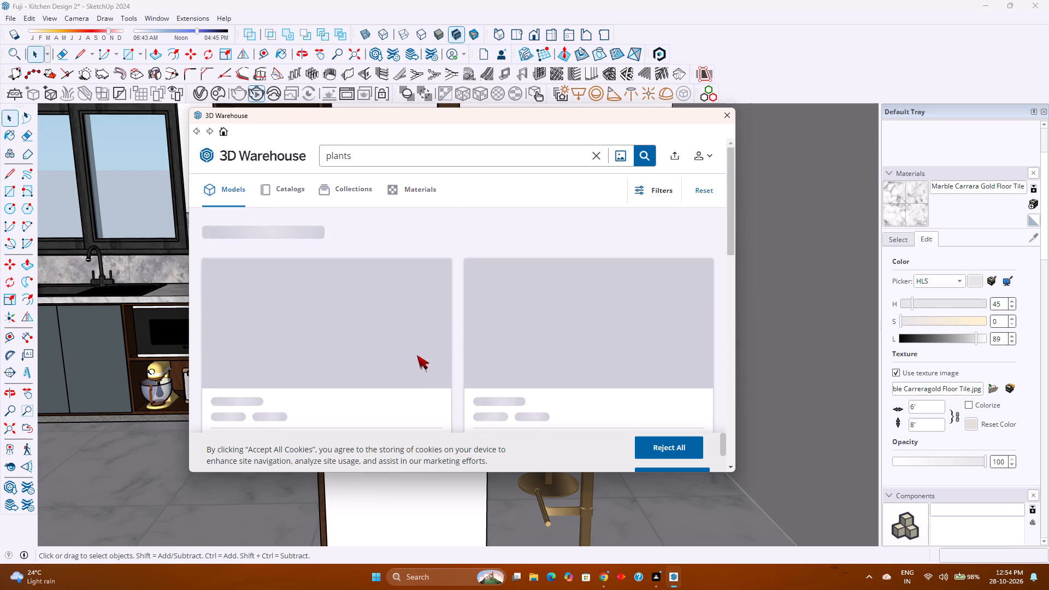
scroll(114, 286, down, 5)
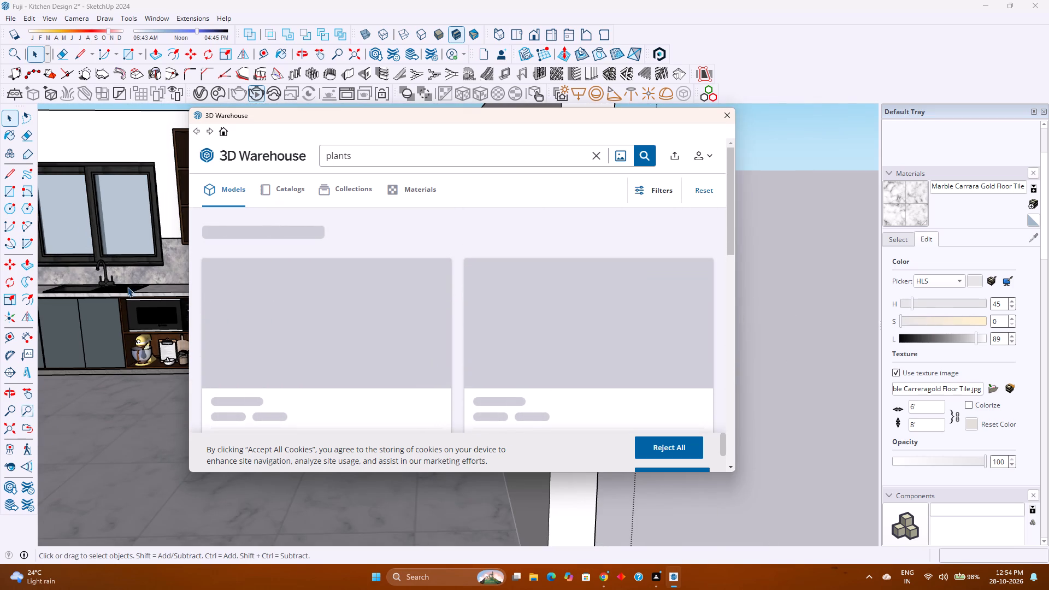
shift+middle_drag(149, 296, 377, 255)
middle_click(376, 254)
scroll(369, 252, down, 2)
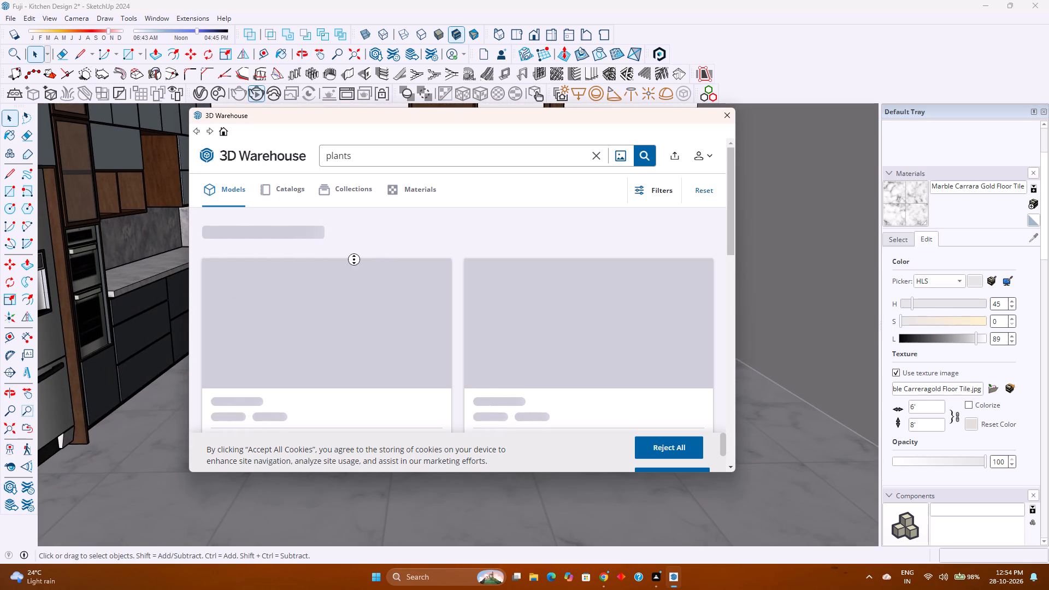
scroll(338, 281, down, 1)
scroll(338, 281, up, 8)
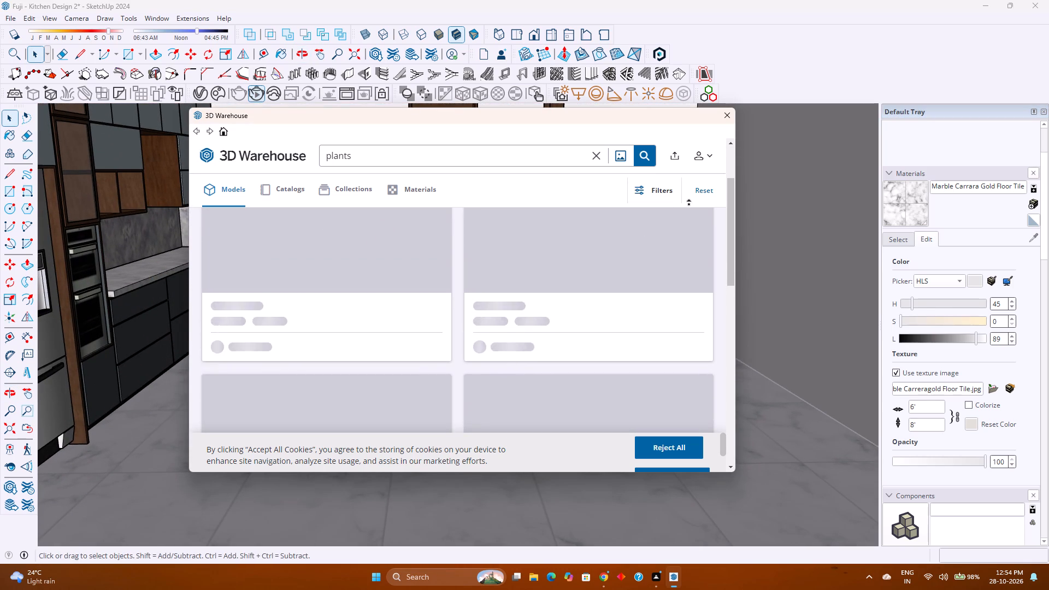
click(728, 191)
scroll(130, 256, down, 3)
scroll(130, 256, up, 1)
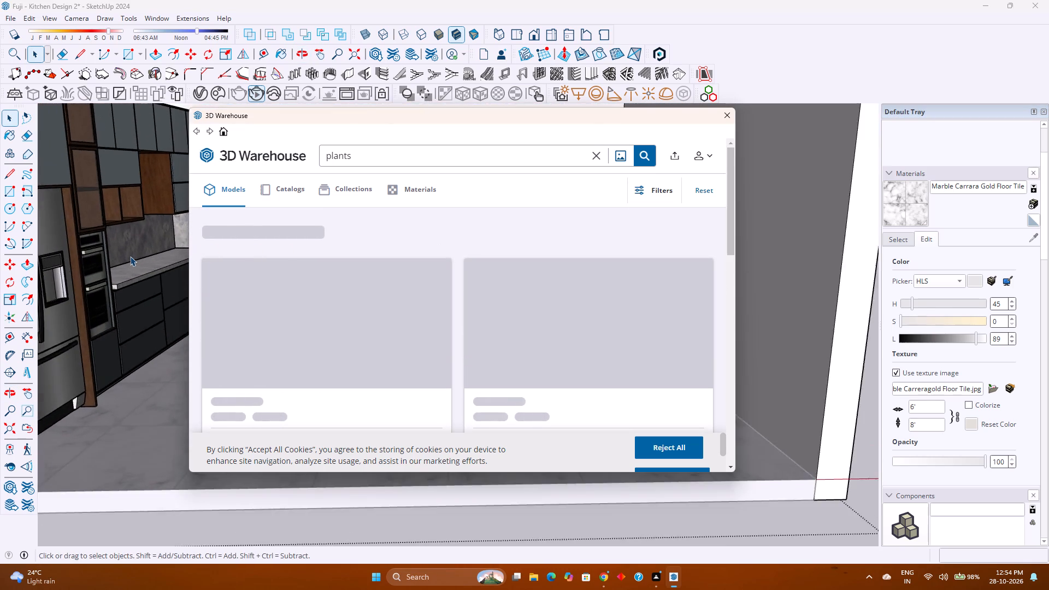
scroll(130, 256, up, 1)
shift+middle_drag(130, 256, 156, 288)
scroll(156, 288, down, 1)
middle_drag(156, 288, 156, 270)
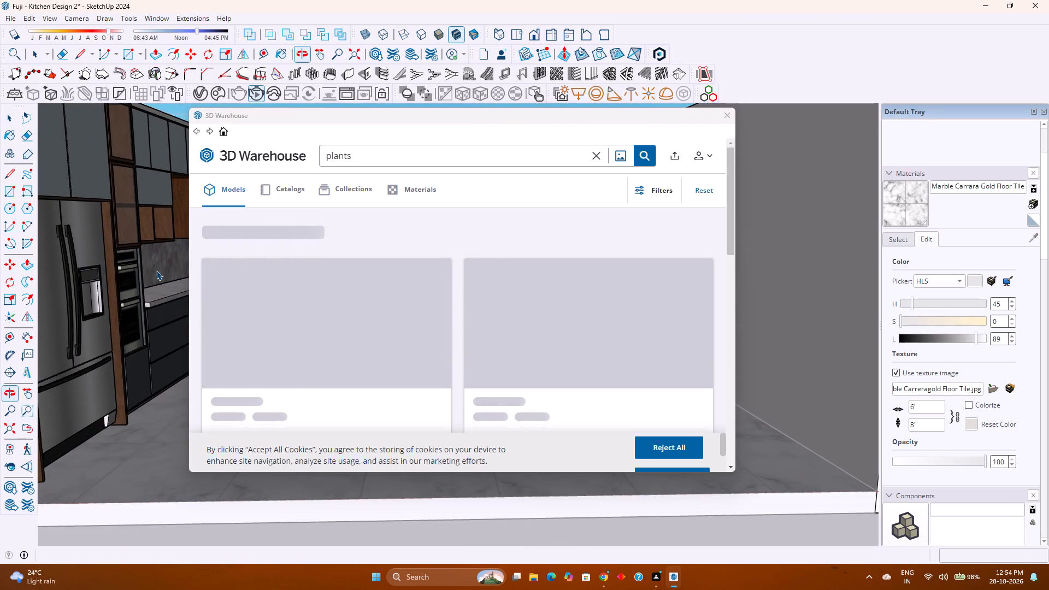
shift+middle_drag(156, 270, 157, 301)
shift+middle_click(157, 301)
Save the kitchen model under its existing file name.
key(ctrl+s)
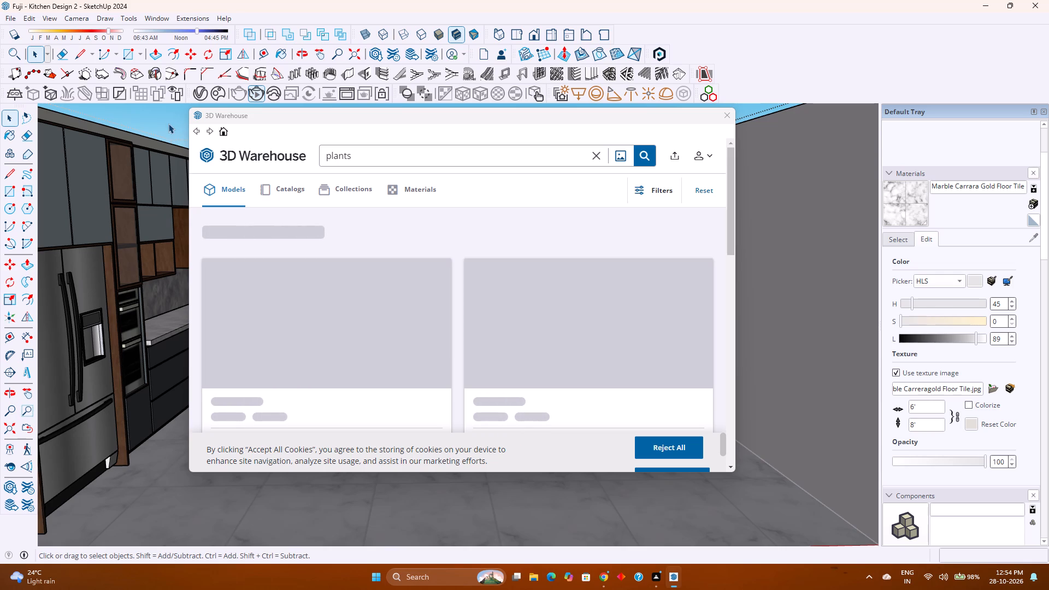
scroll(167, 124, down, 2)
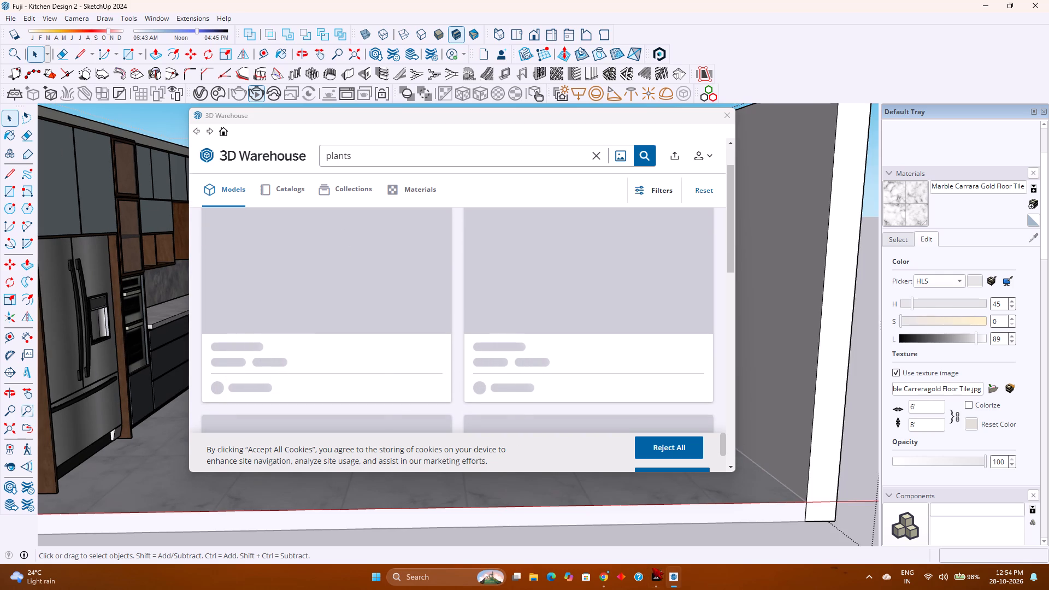
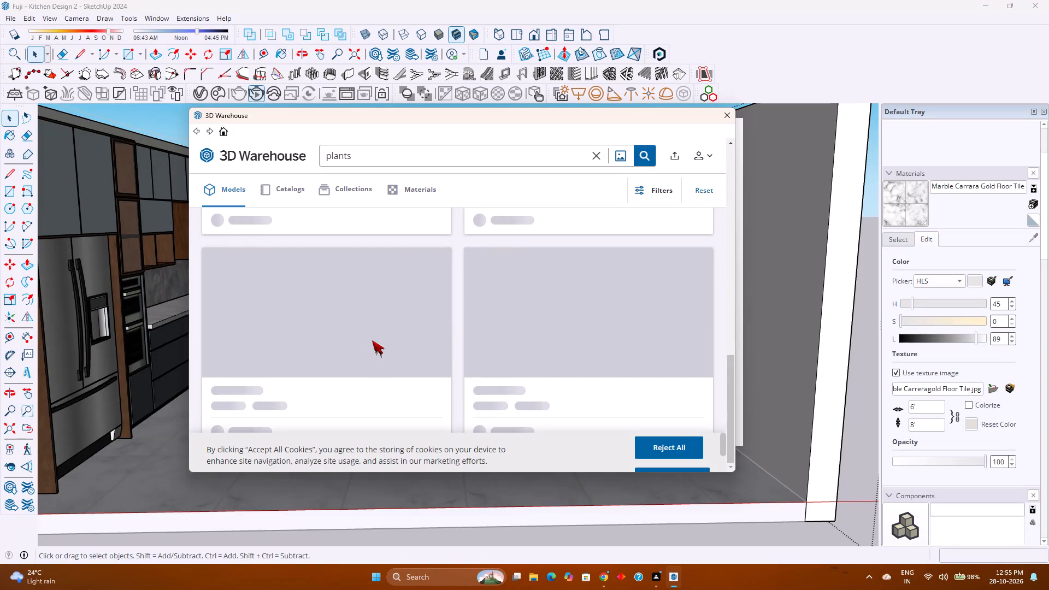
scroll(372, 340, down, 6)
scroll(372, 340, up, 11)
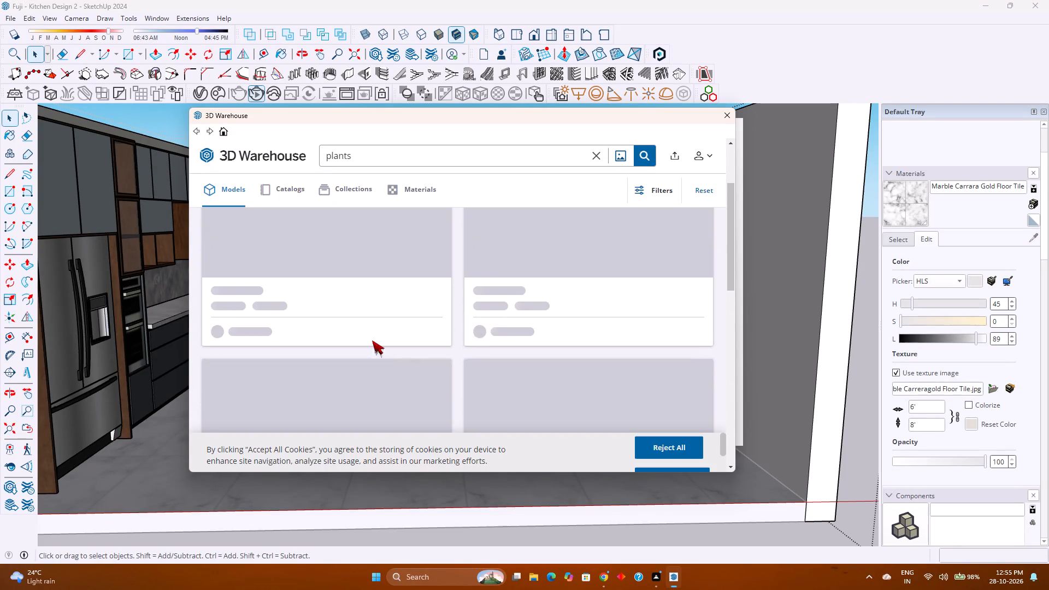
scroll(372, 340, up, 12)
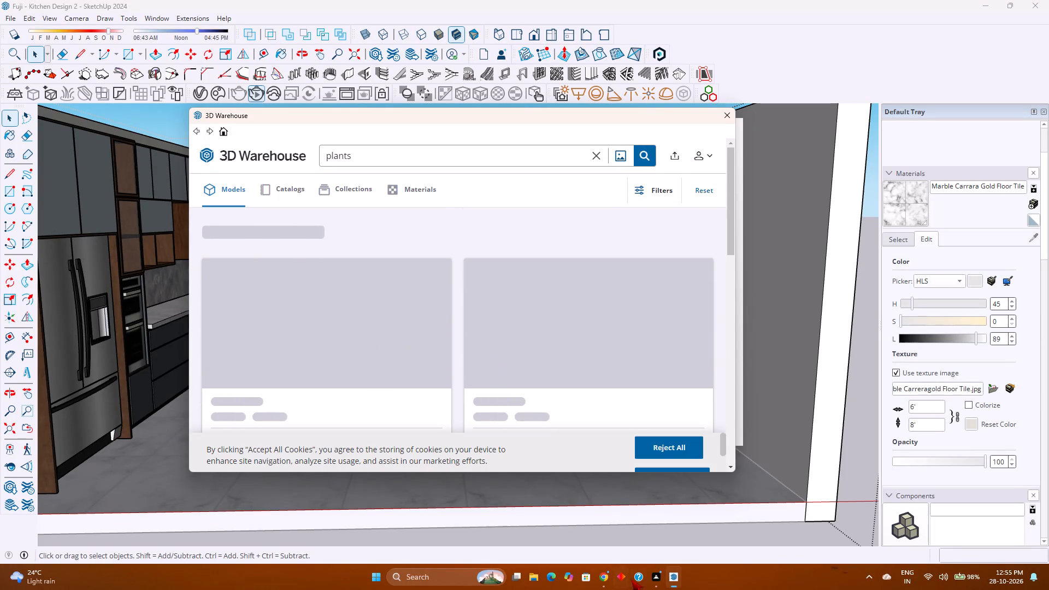
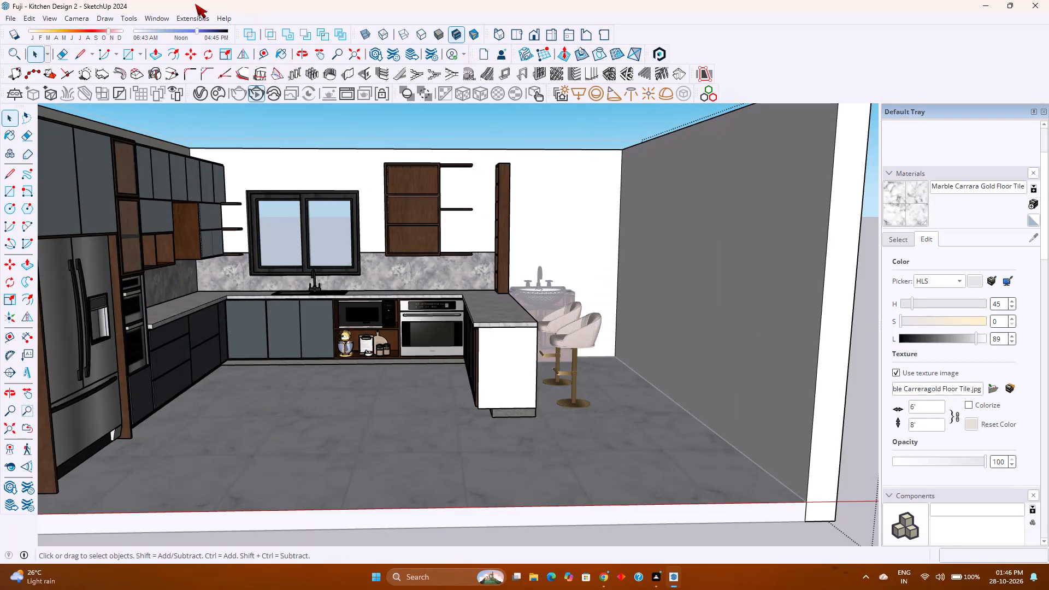
Open 3D Warehouse to find a replacement plant model.
click(151, 16)
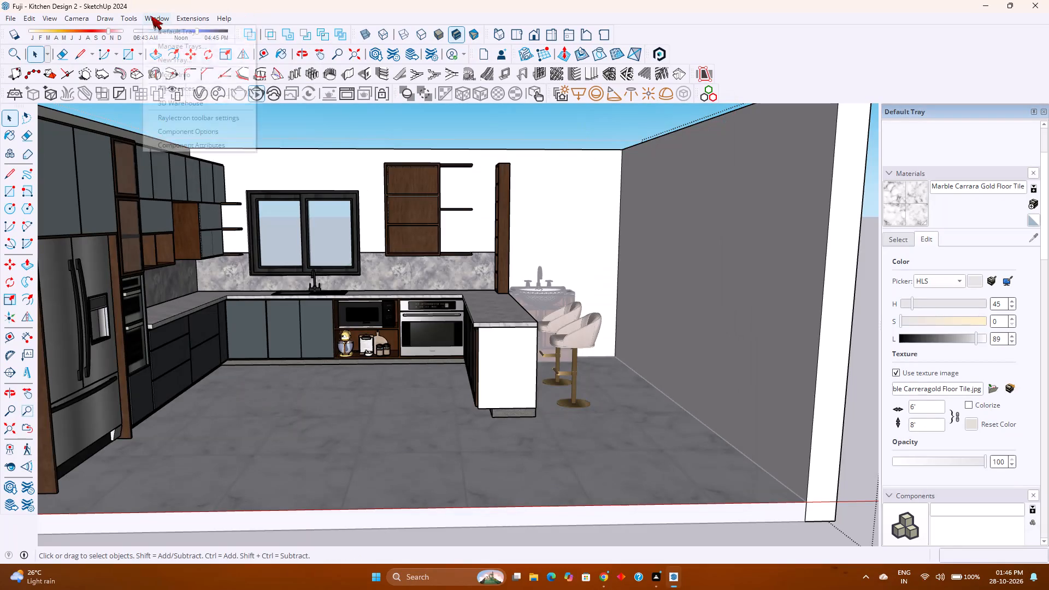
click(195, 101)
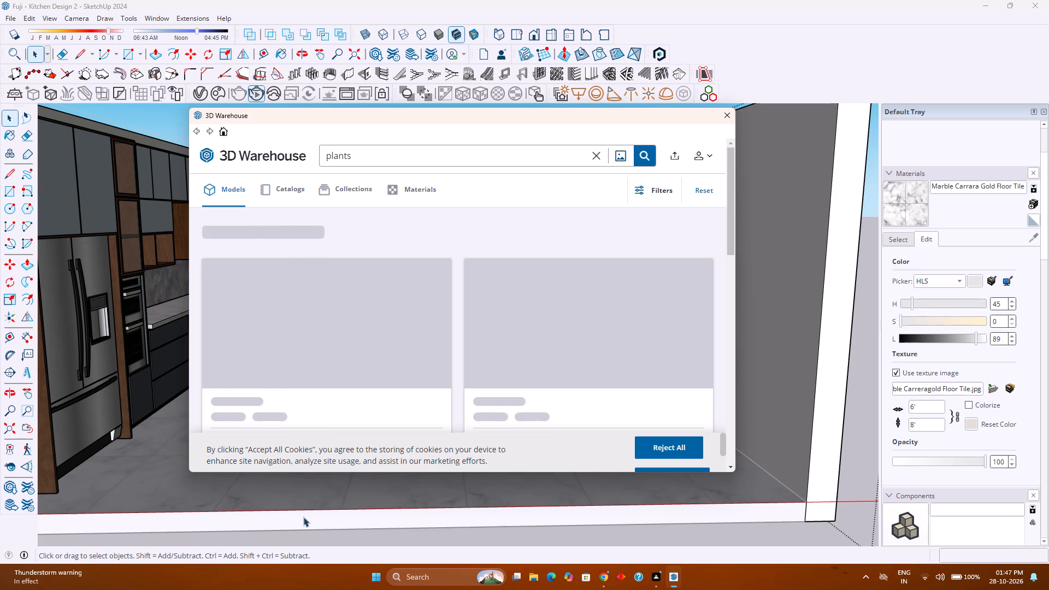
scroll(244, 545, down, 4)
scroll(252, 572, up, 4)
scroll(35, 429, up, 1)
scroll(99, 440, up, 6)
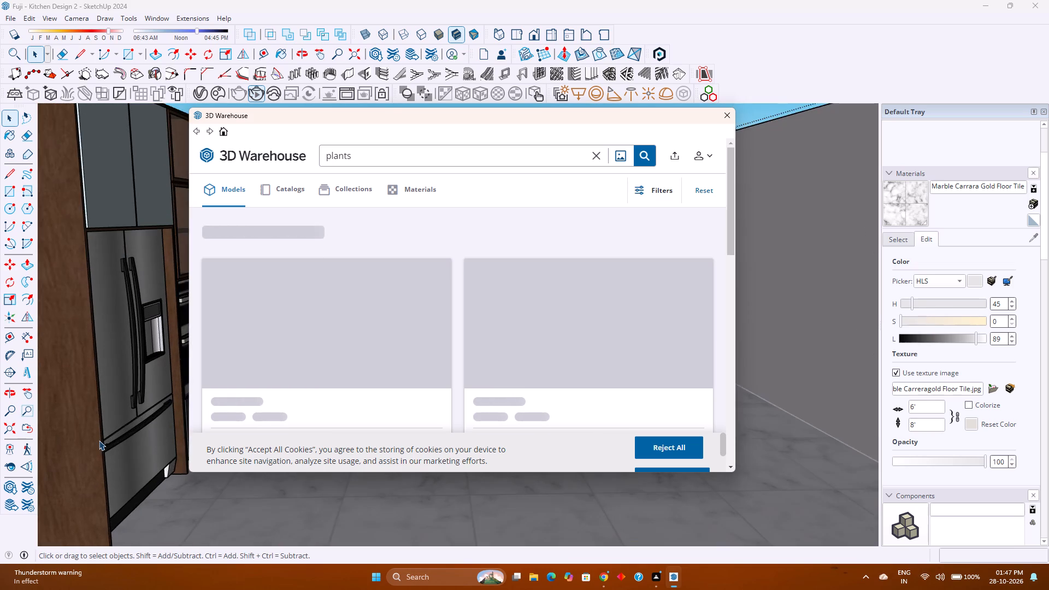
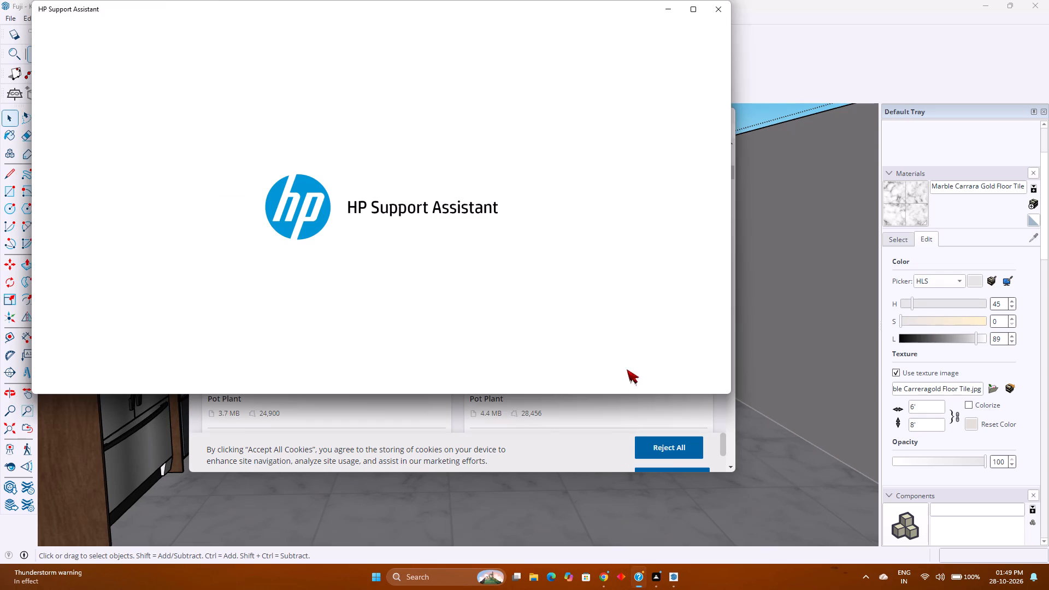
Close the HP Support Assistant window covering the 3D Warehouse search for potted plants.
click(710, 8)
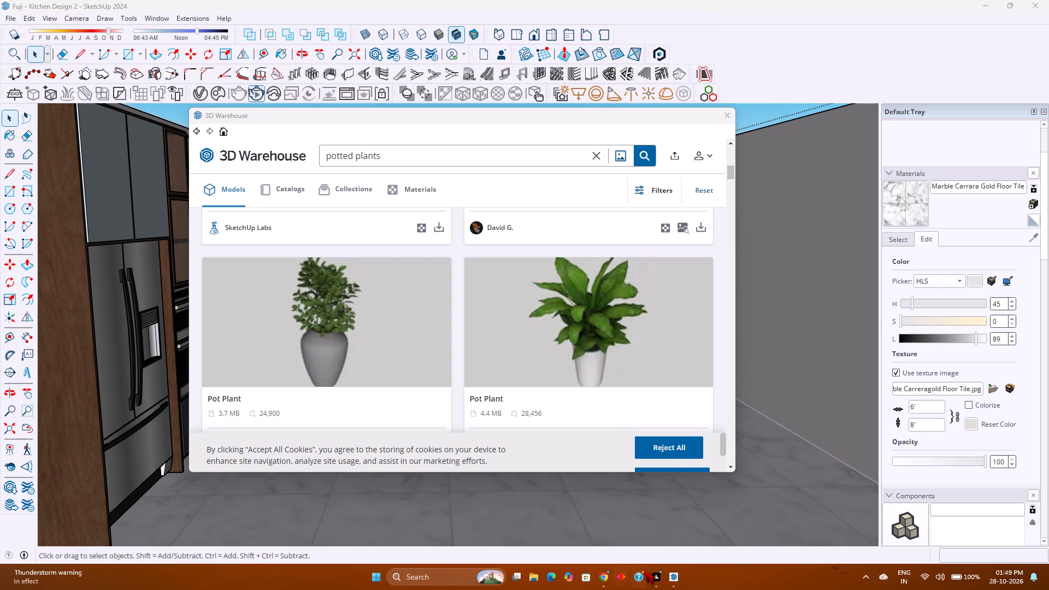
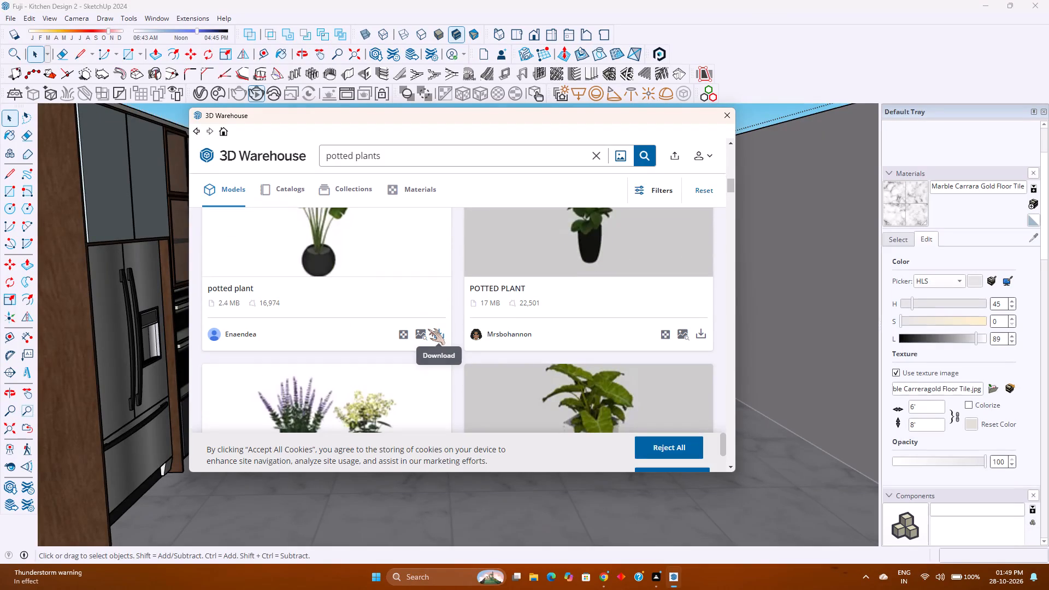
Load the Potted Plant (Large) model from the 3D Warehouse results directly into the kitchen model.
scroll(428, 329, down, 5)
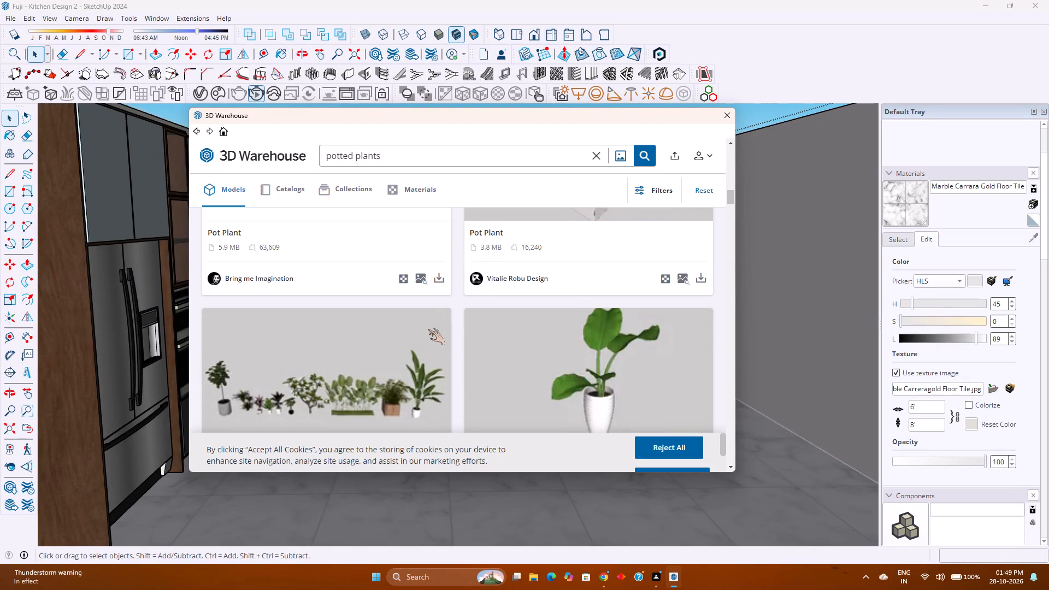
scroll(432, 329, down, 2)
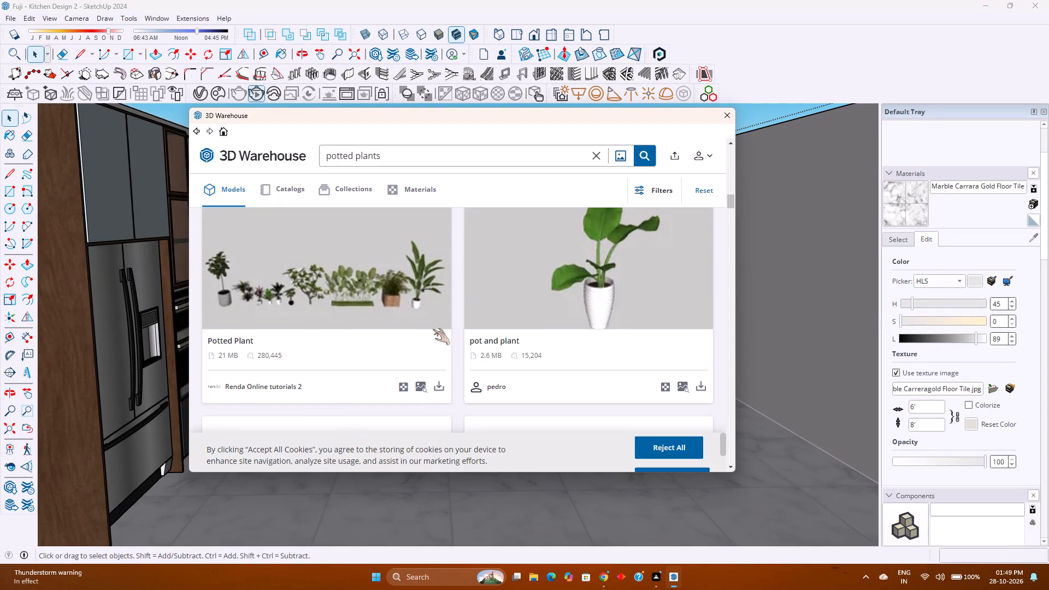
scroll(434, 329, down, 4)
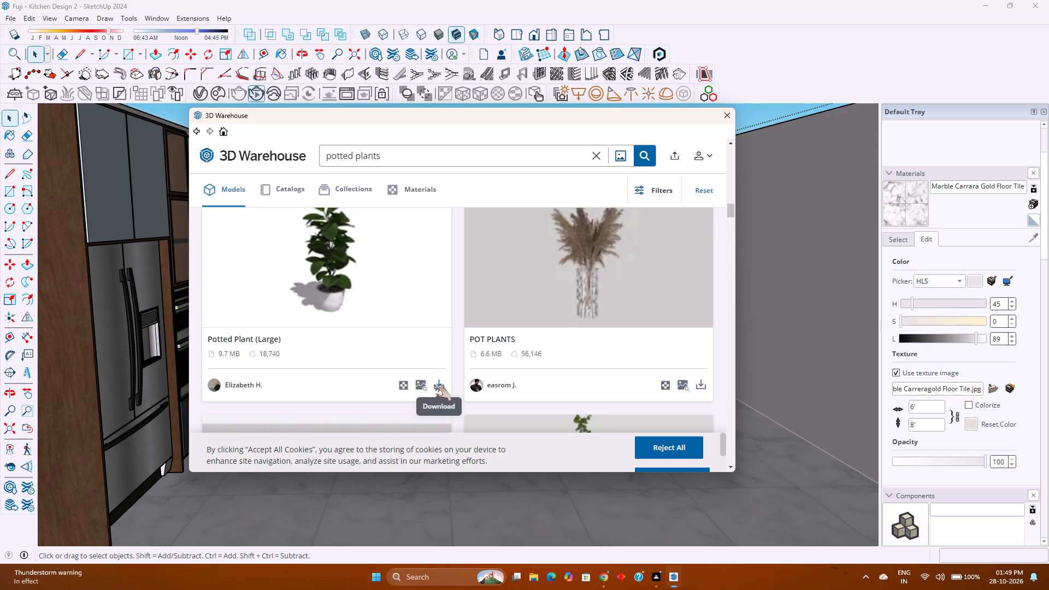
scroll(381, 321, down, 3)
scroll(381, 321, up, 2)
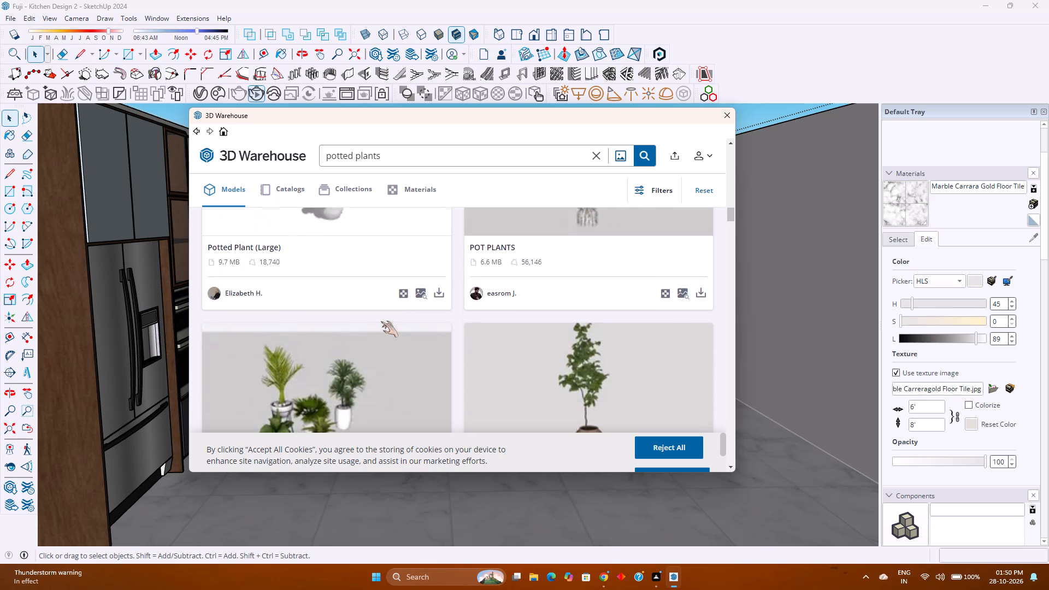
scroll(381, 321, up, 1)
click(435, 388)
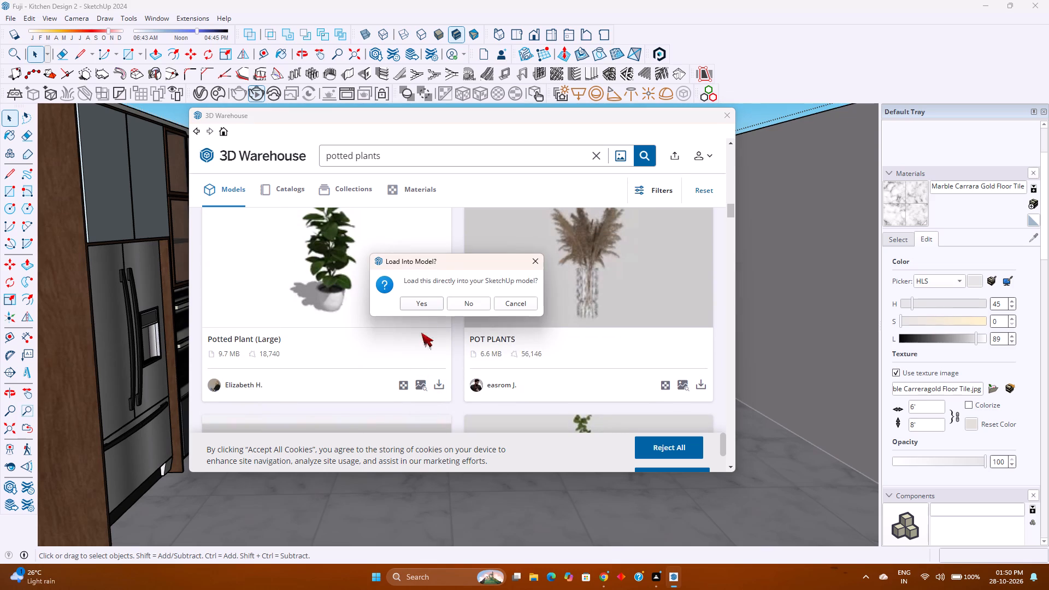
click(424, 304)
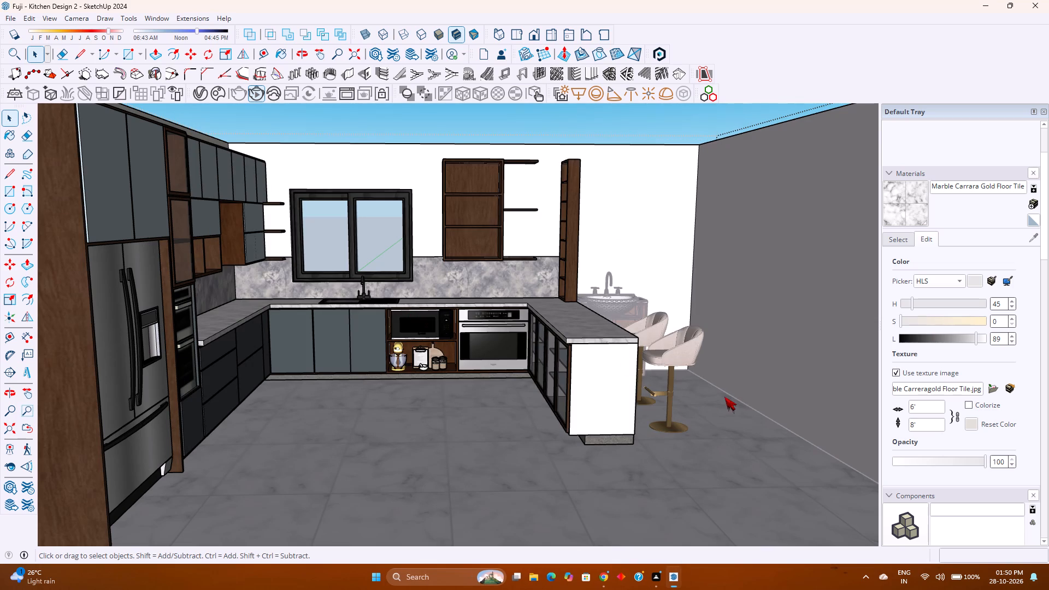
middle_drag(724, 388, 550, 461)
middle_click(550, 461)
scroll(541, 437, down, 5)
scroll(539, 434, up, 4)
scroll(539, 434, down, 5)
scroll(539, 434, up, 2)
scroll(534, 429, down, 4)
scroll(534, 429, up, 2)
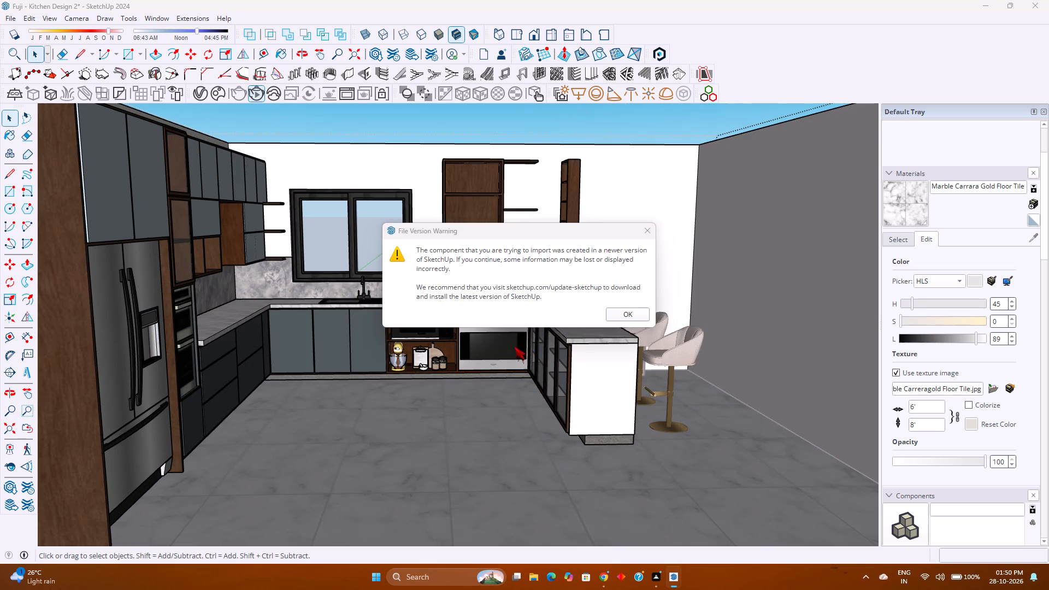
click(624, 316)
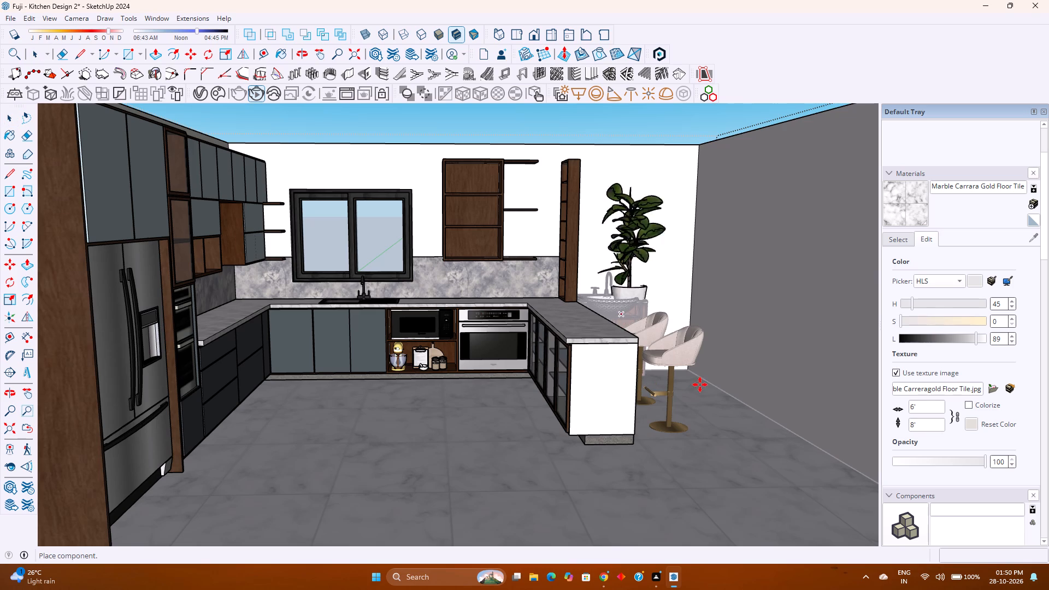
Place the potted plant on the floor in front of the vanity, near the grey side wall.
middle_drag(700, 385, 572, 432)
middle_click(572, 432)
middle_drag(579, 428, 626, 442)
middle_click(626, 442)
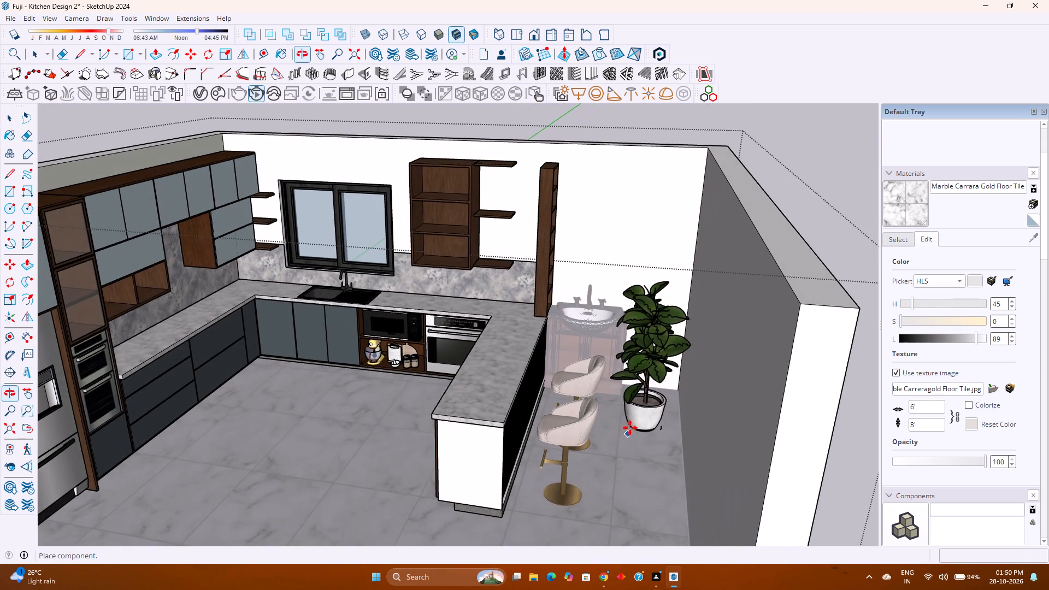
scroll(639, 412, up, 8)
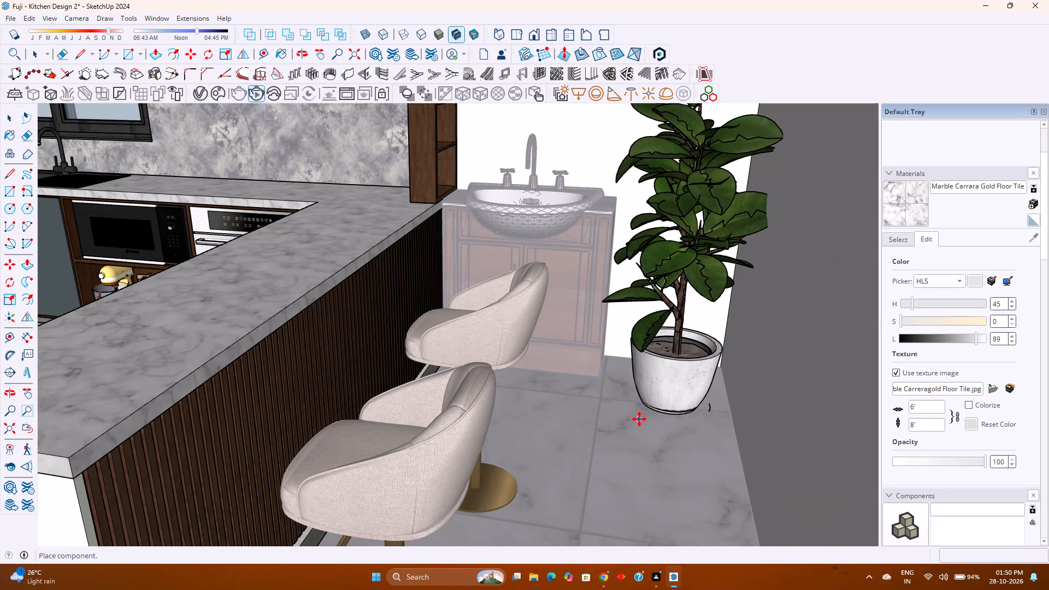
click(594, 429)
Scale the potted plant down uniformly to about 0.85.
scroll(609, 421, down, 3)
middle_drag(610, 421, 618, 417)
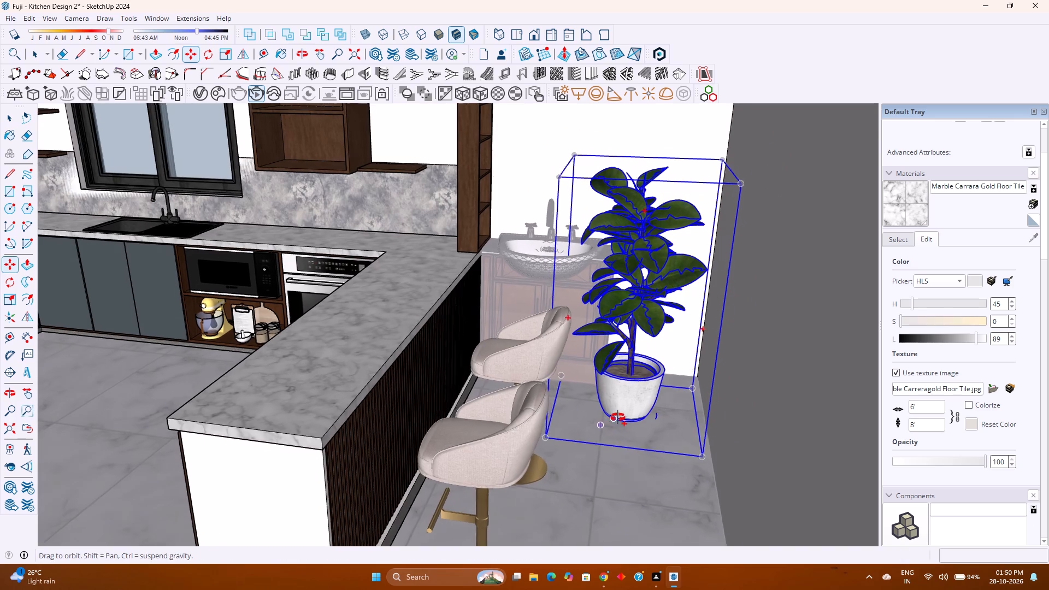
middle_drag(618, 417, 622, 416)
middle_click(622, 416)
key(s)
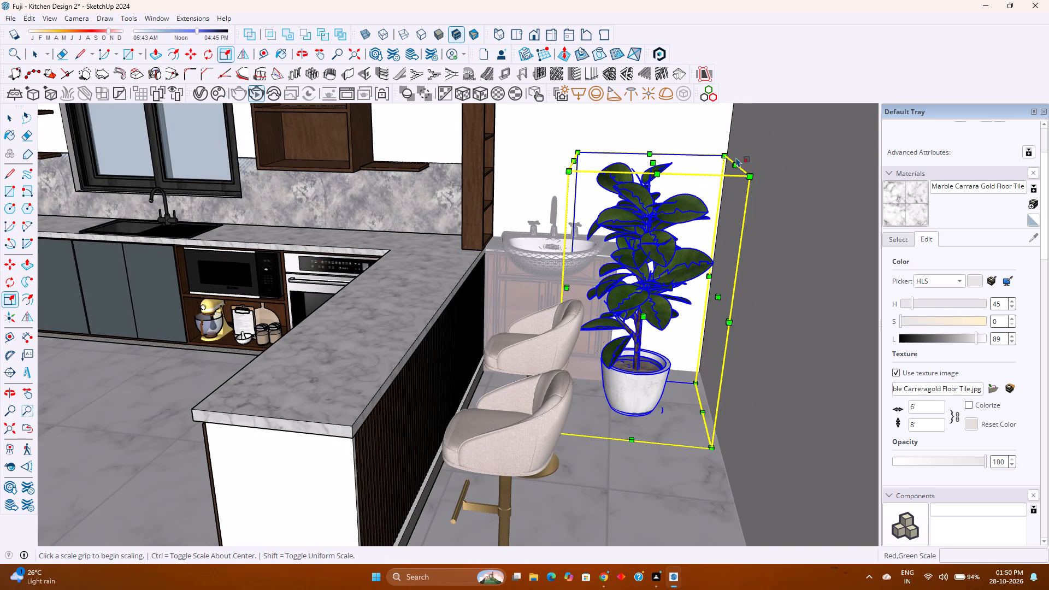
click(729, 157)
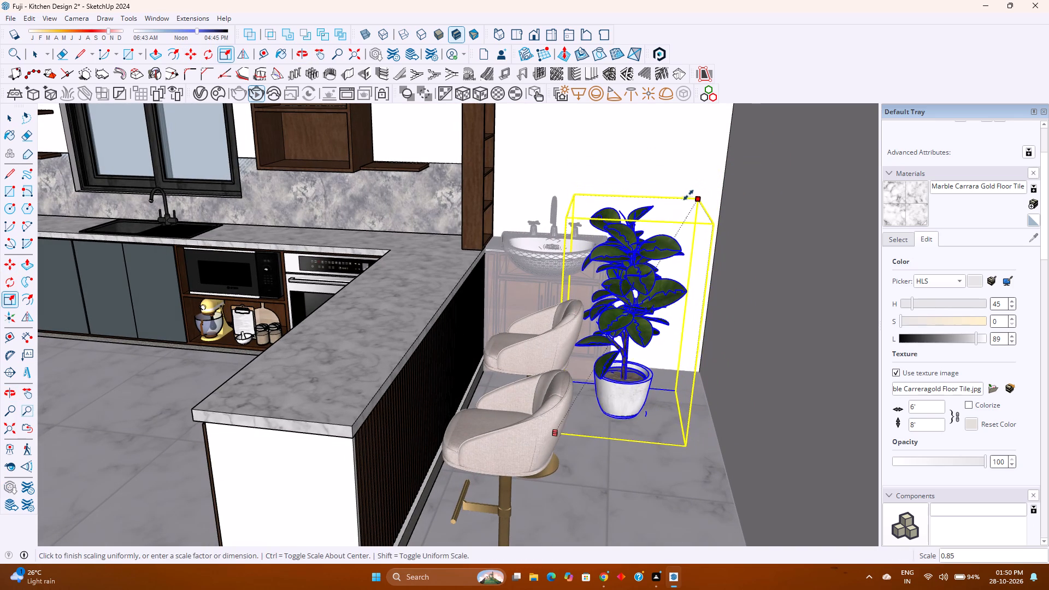
click(688, 196)
Move the potted plant about 1' 8" back into the corner between the vanity and the grey side wall.
key(m)
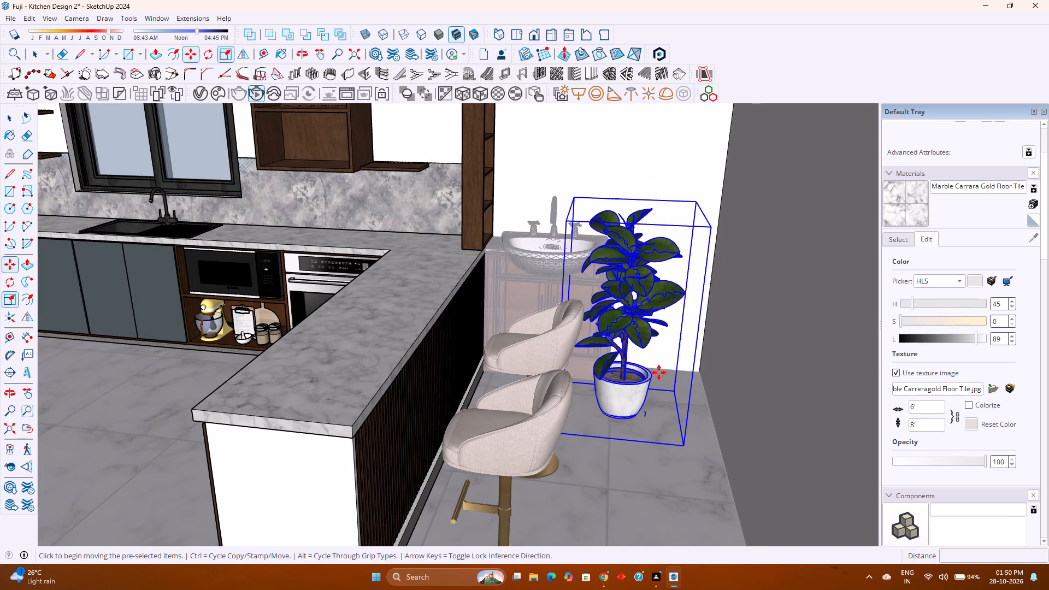
click(617, 417)
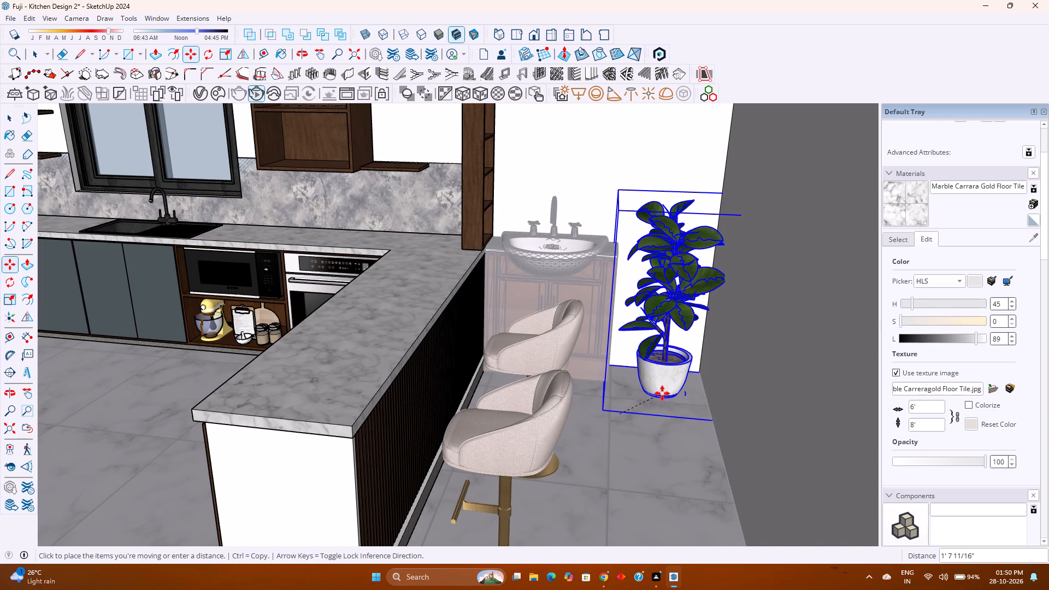
click(663, 392)
middle_drag(621, 428, 720, 511)
middle_click(721, 506)
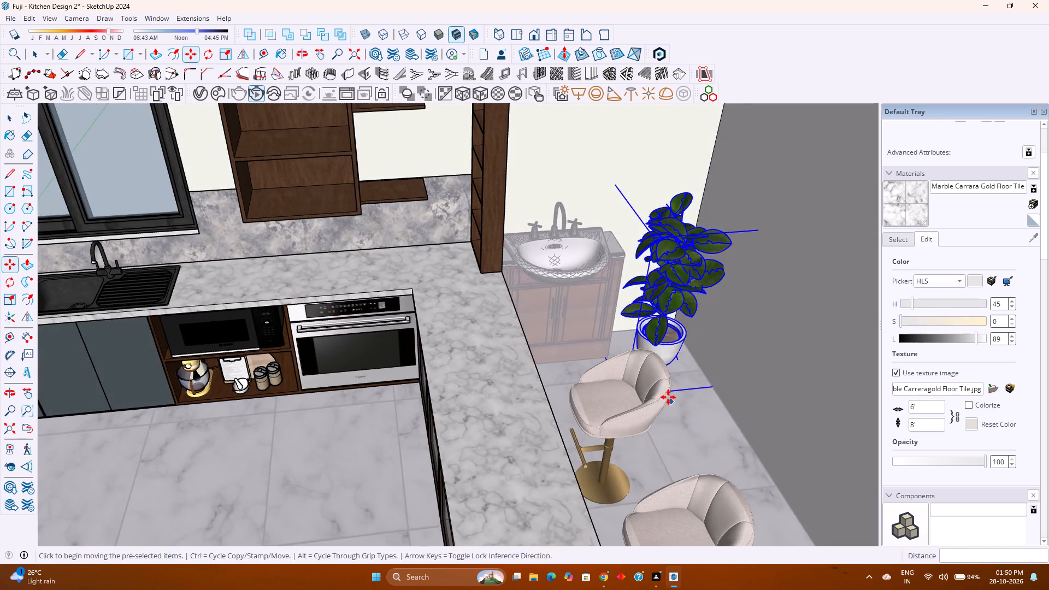
middle_drag(668, 397, 538, 376)
middle_click(538, 376)
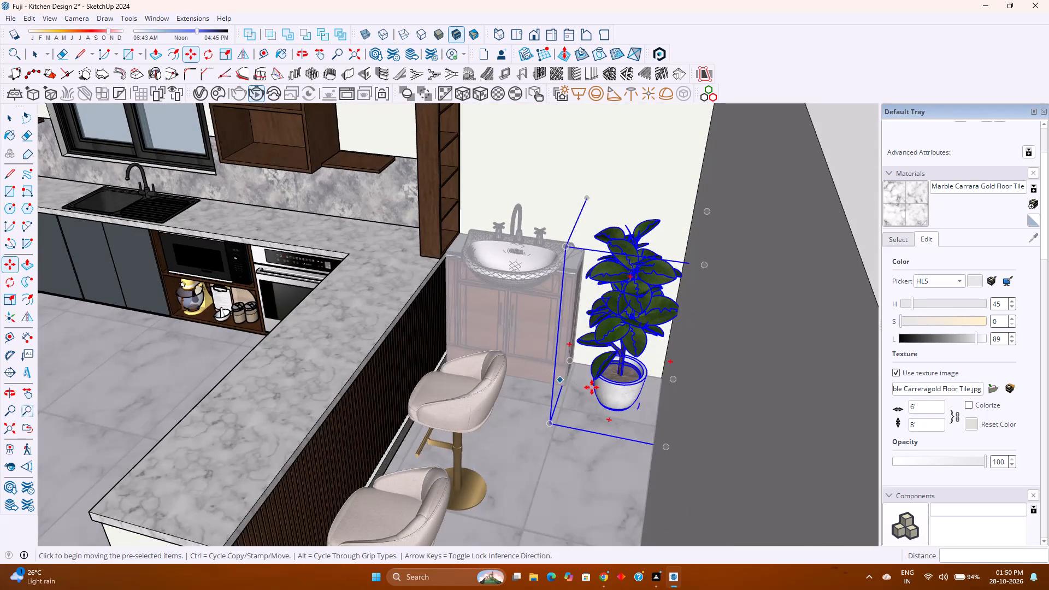
key(space)
key(Escape)
Examine the whole kitchen from several angles with the plant in the vanity corner.
scroll(587, 385, down, 3)
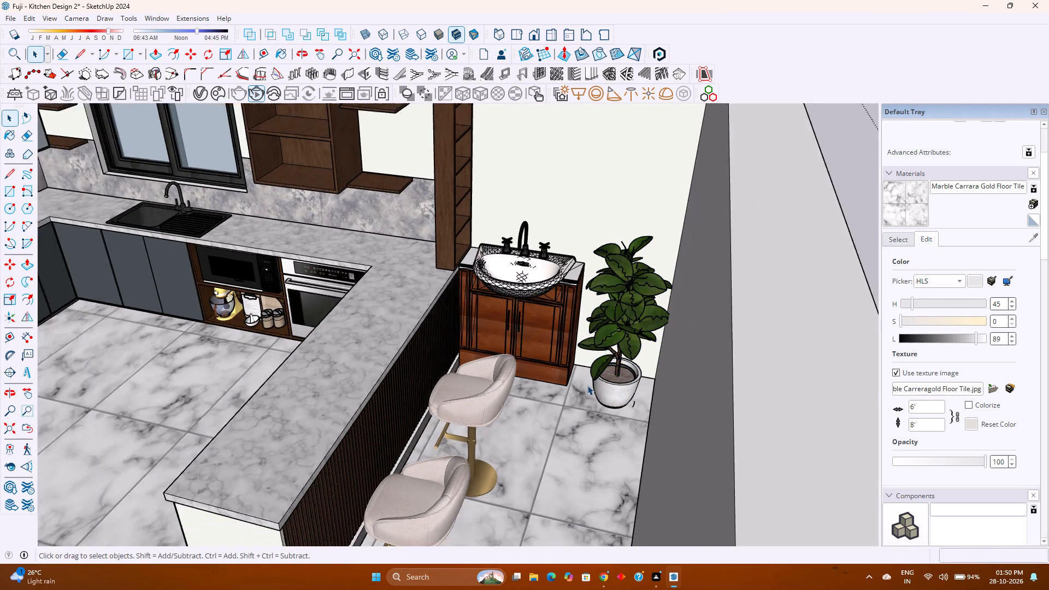
scroll(587, 385, down, 1)
middle_drag(568, 386, 618, 331)
middle_click(618, 331)
scroll(623, 324, down, 2)
middle_drag(515, 375, 531, 304)
middle_click(531, 304)
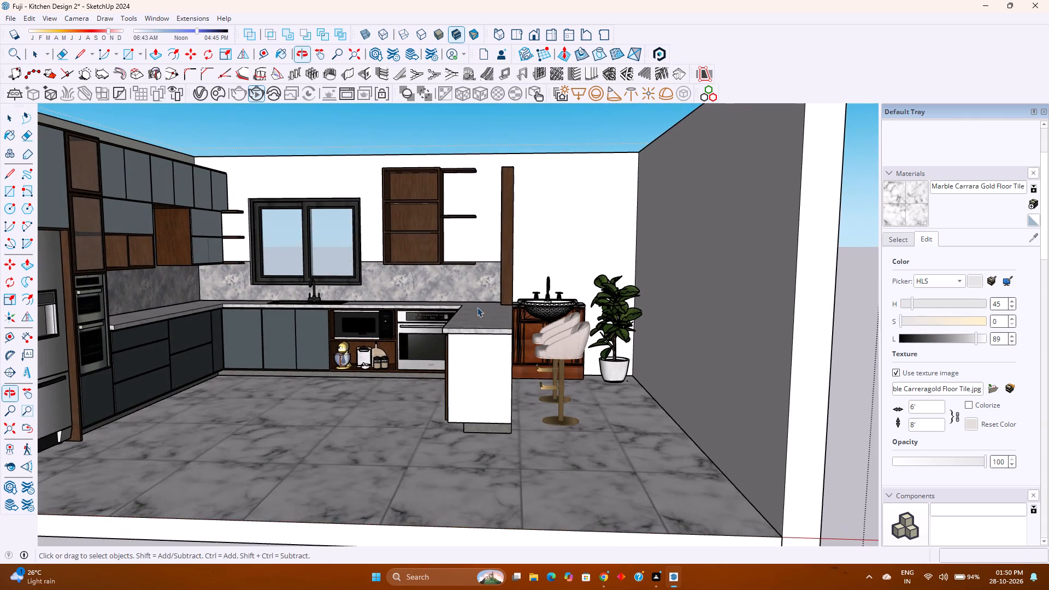
scroll(455, 311, up, 2)
shift+middle_drag(459, 312, 479, 334)
shift+middle_click(479, 334)
scroll(480, 334, down, 2)
shift+middle_drag(470, 333, 496, 322)
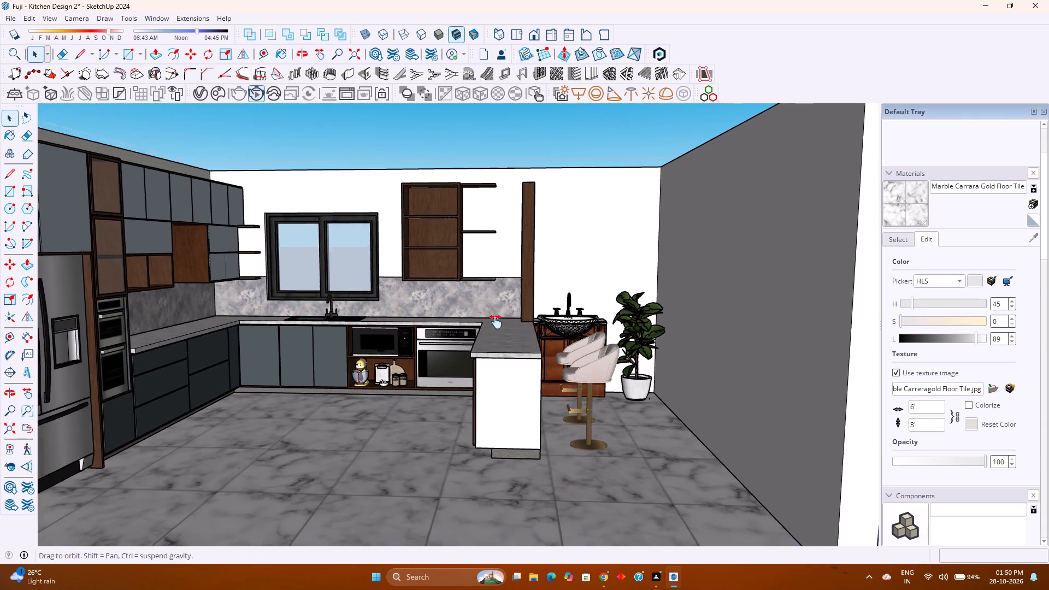
shift+middle_drag(496, 322, 516, 317)
shift+middle_drag(520, 316, 533, 314)
shift+middle_drag(543, 311, 548, 310)
middle_drag(596, 301, 539, 352)
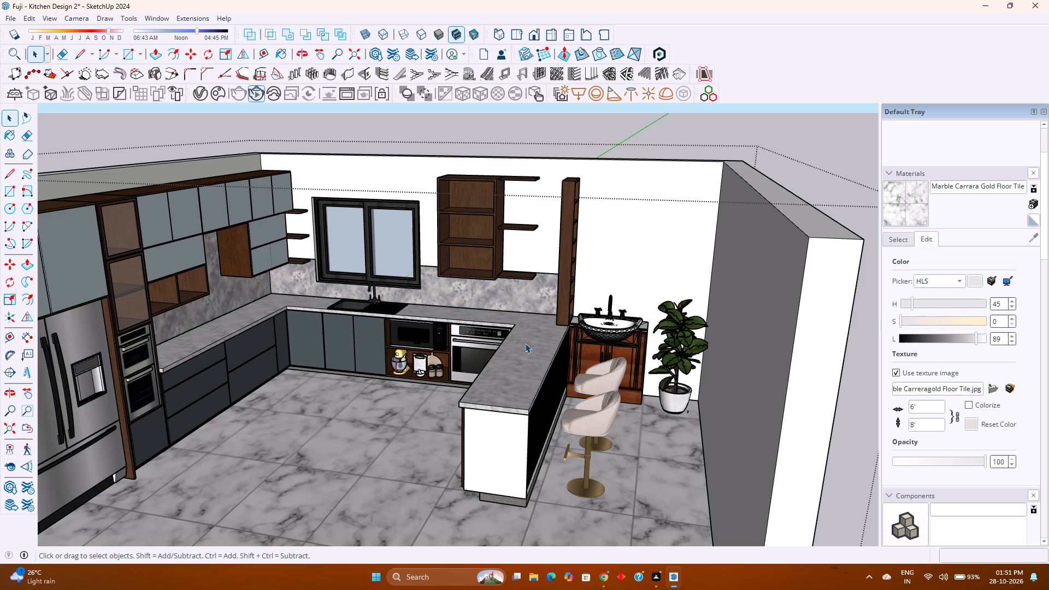
scroll(456, 328, down, 1)
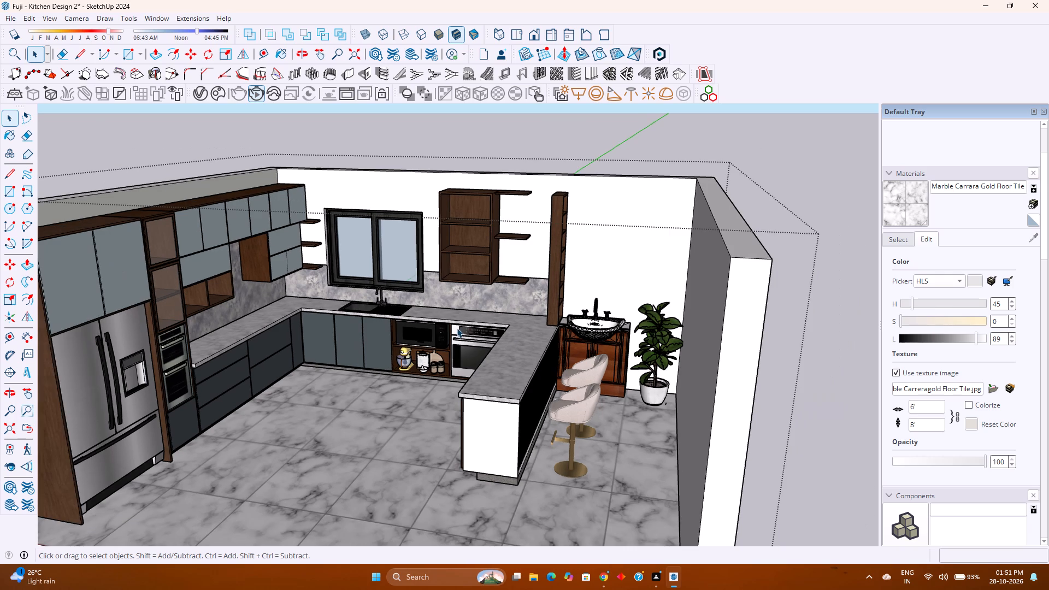
shift+middle_drag(458, 318, 471, 357)
shift+middle_click(471, 357)
scroll(467, 346, up, 2)
shift+middle_drag(467, 346, 458, 324)
shift+middle_click(458, 324)
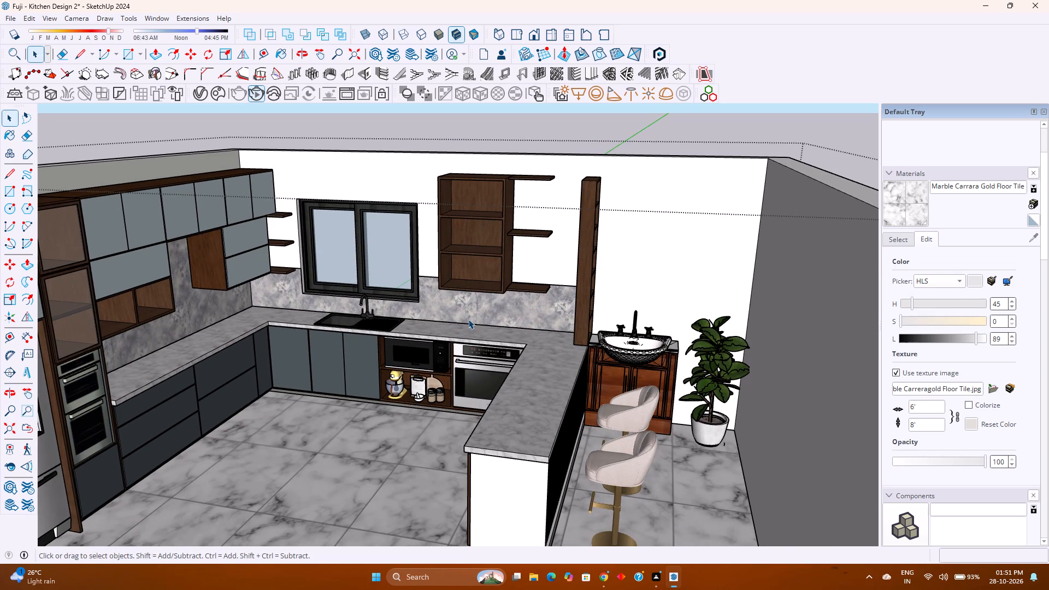
Open the nested group of the open wooden wall cabinet beside the window for editing.
scroll(499, 281, up, 1)
shift+middle_drag(500, 278, 480, 353)
middle_drag(481, 351, 479, 316)
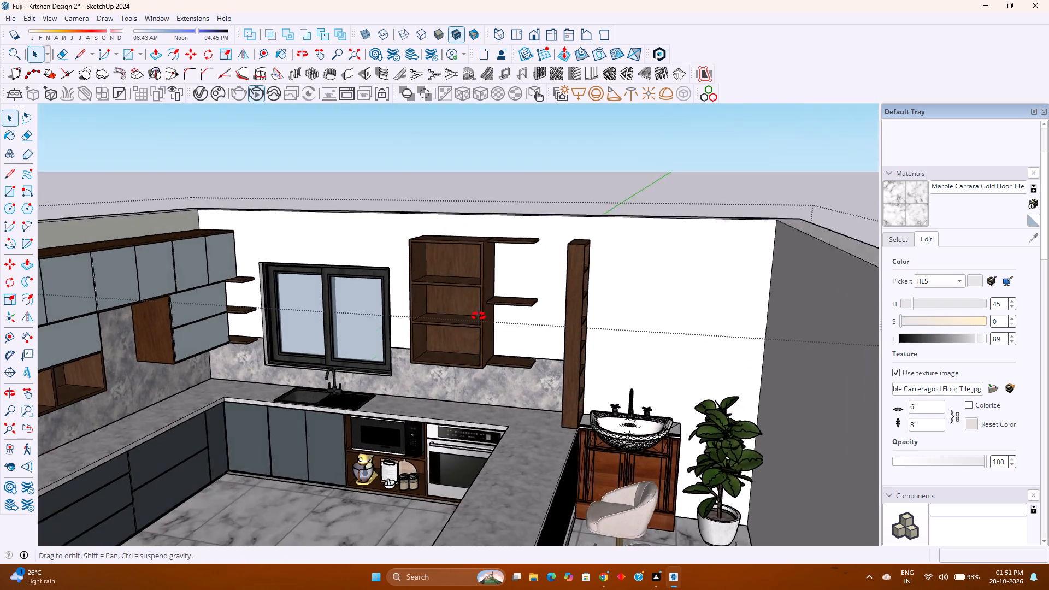
middle_drag(479, 316, 482, 295)
middle_click(482, 295)
scroll(461, 289, up, 9)
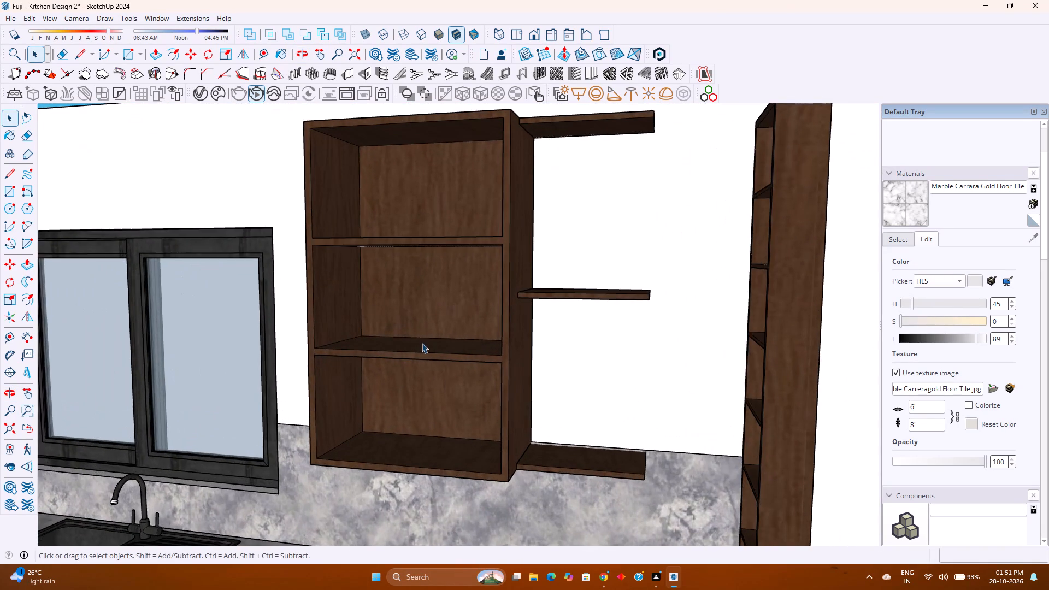
middle_drag(426, 340, 452, 296)
middle_click(452, 296)
middle_click(452, 296)
middle_drag(452, 293, 450, 256)
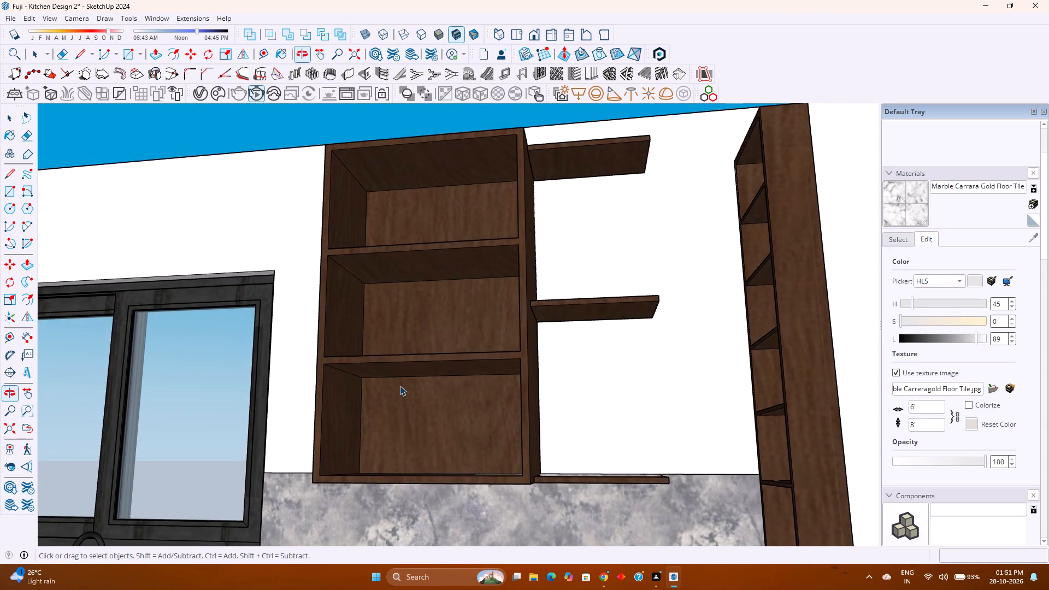
scroll(412, 374, up, 2)
click(412, 374)
scroll(412, 374, up, 3)
double_click(412, 374)
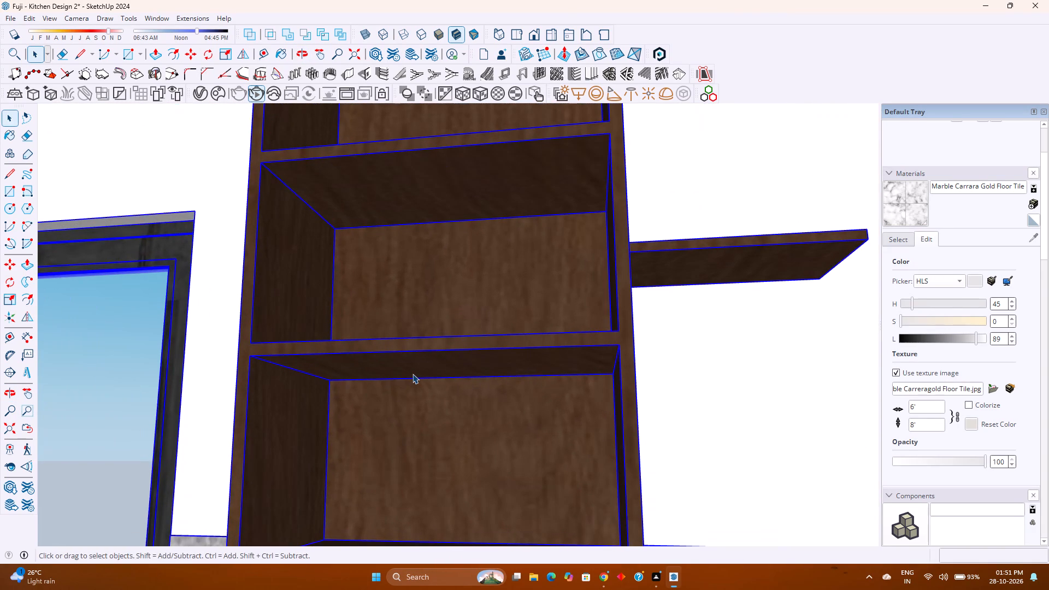
click(412, 373)
double_click(414, 369)
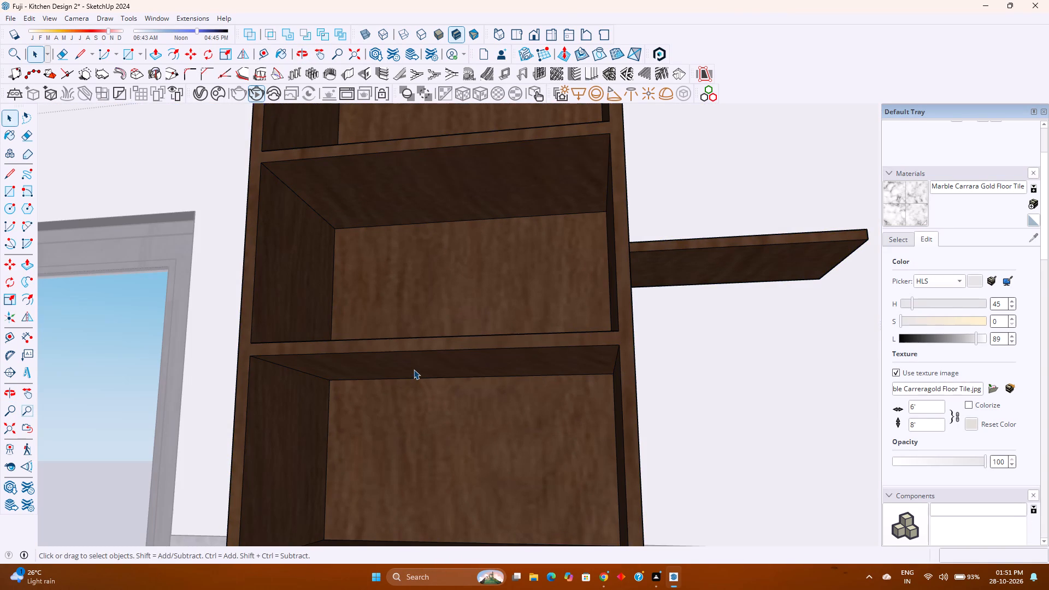
double_click(415, 368)
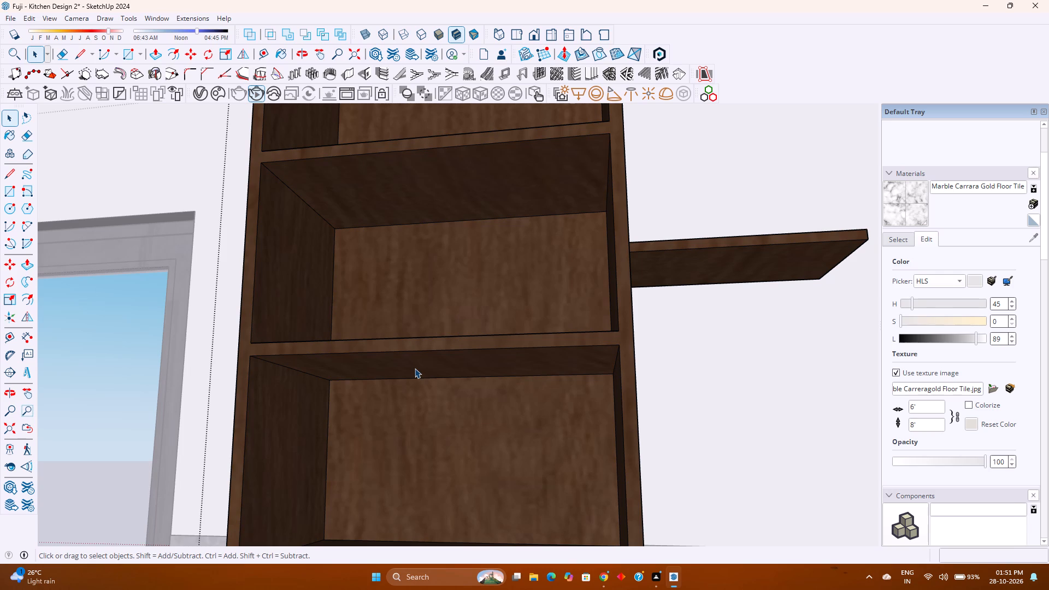
Copy the rear top edge of the wall cabinet's lowest compartment 1" forward along the green axis.
click(415, 368)
click(420, 377)
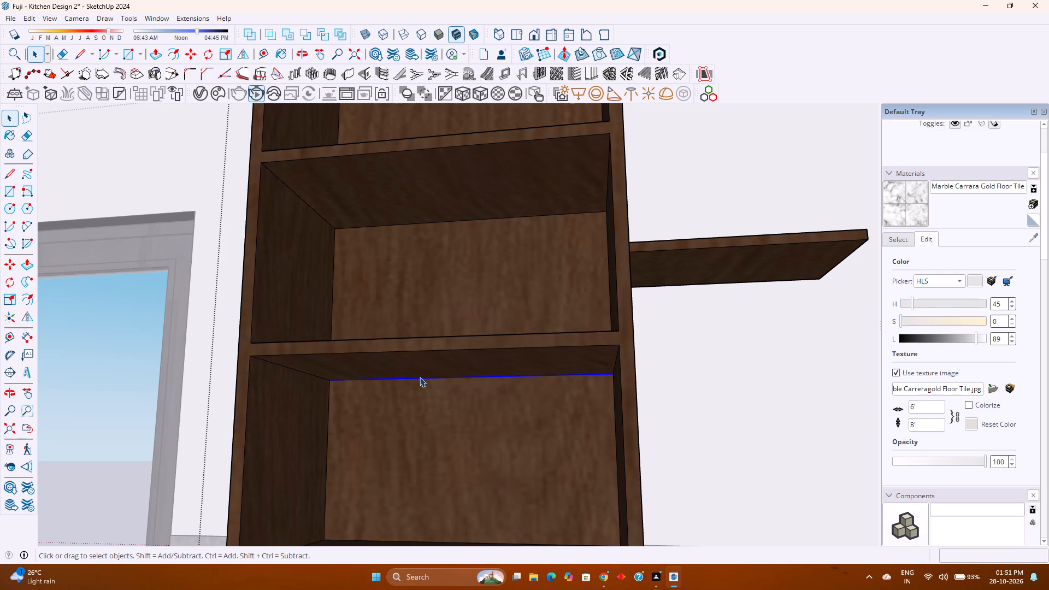
key(m)
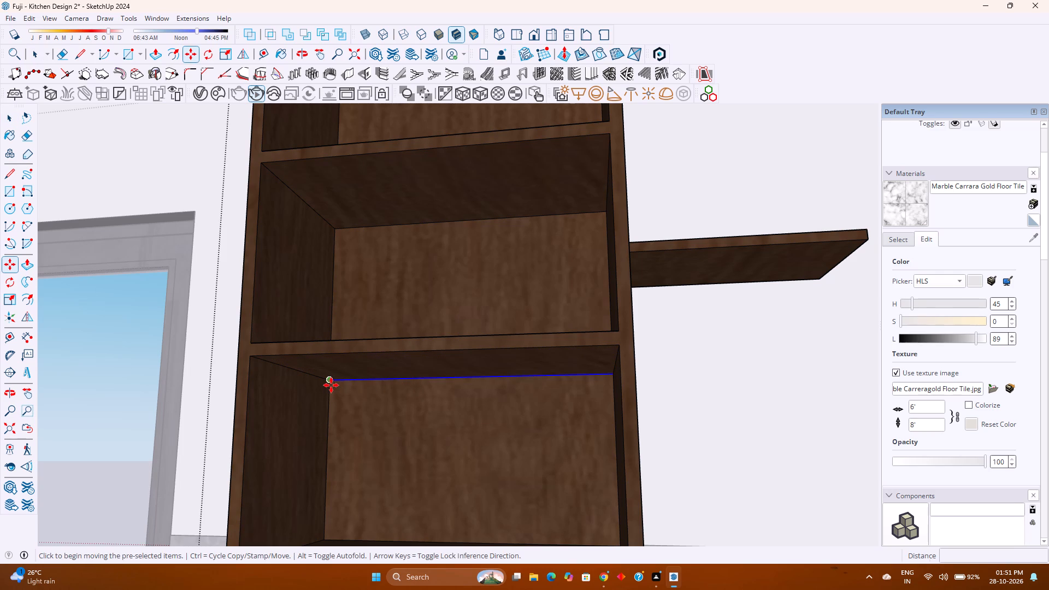
click(331, 385)
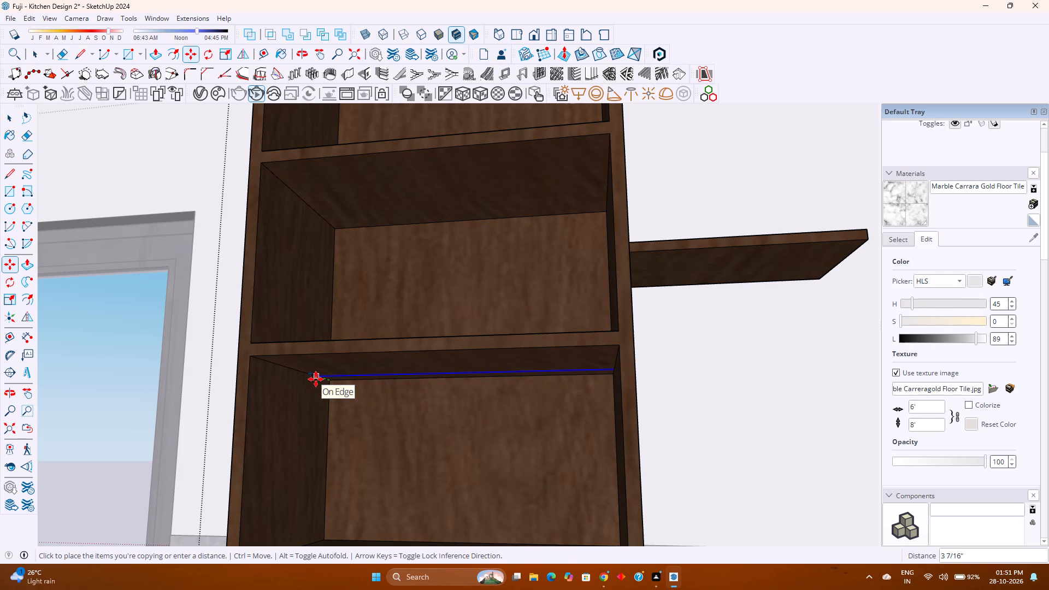
key(Left)
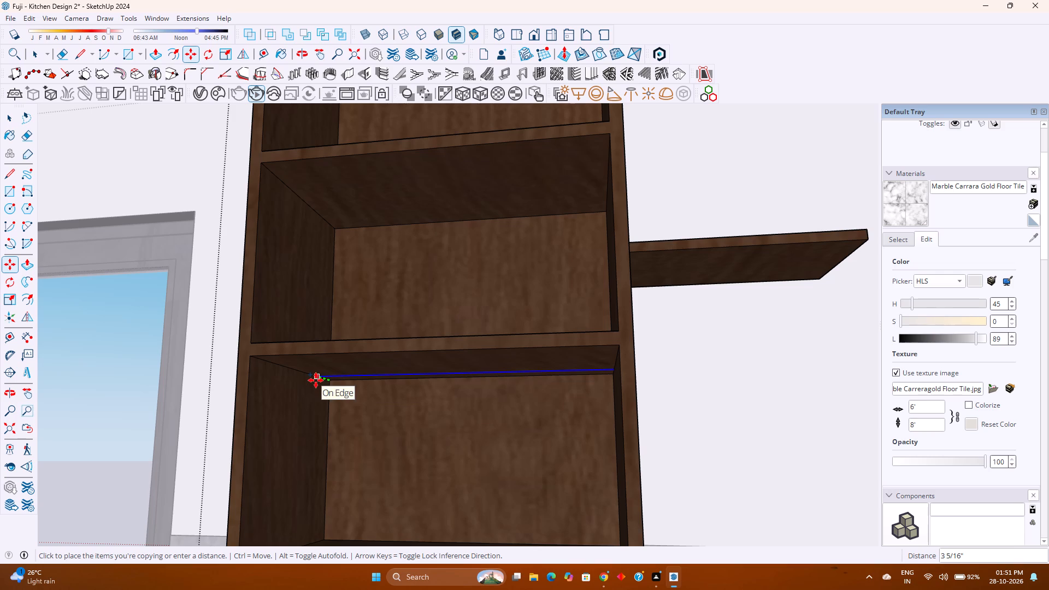
key(1)
key(Return)
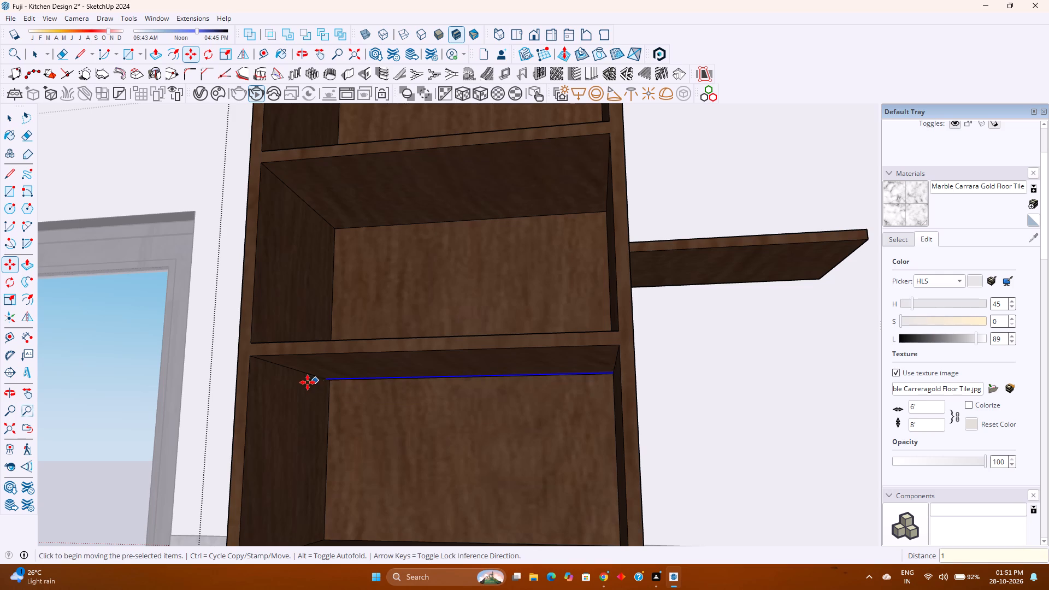
Copy the offset edge under the lowest compartment's ceiling another 0.5" forward.
scroll(309, 382, up, 14)
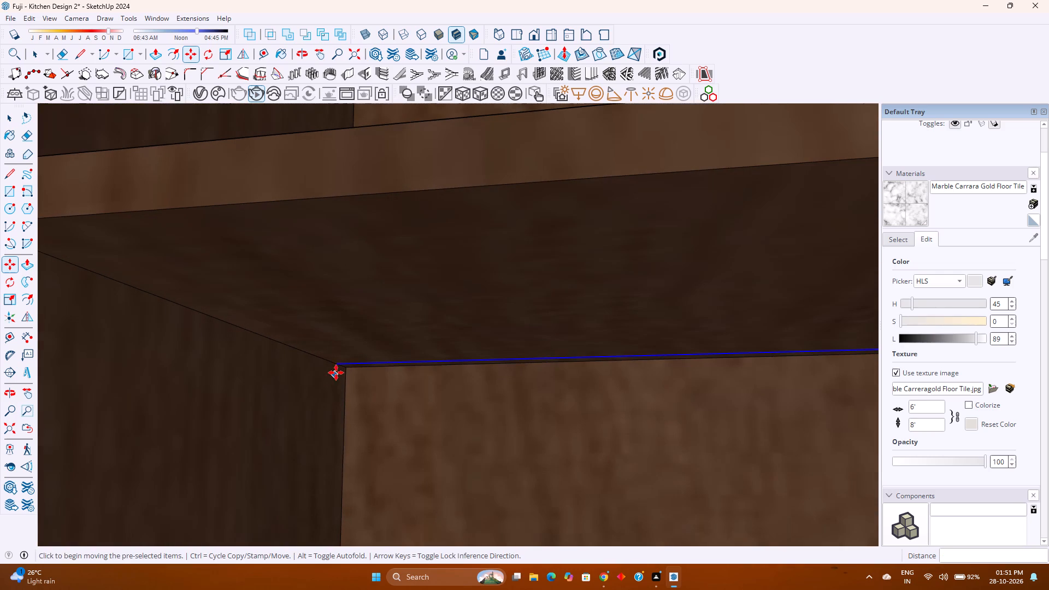
click(338, 367)
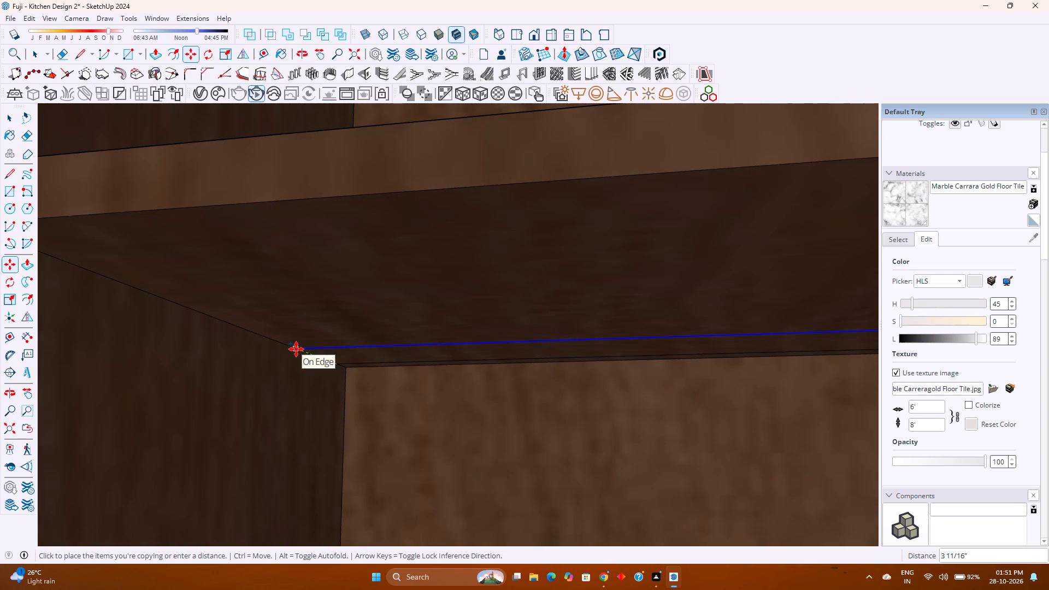
text(0.5)
key(Return)
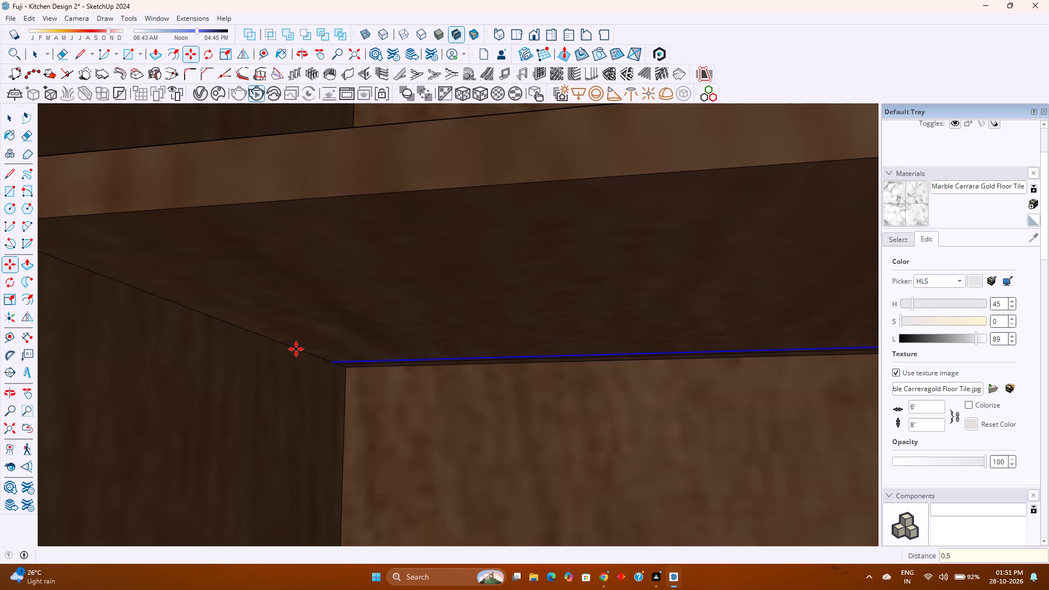
Set the second edge's copy distance to 1".
scroll(432, 392, up, 3)
middle_drag(427, 390, 404, 379)
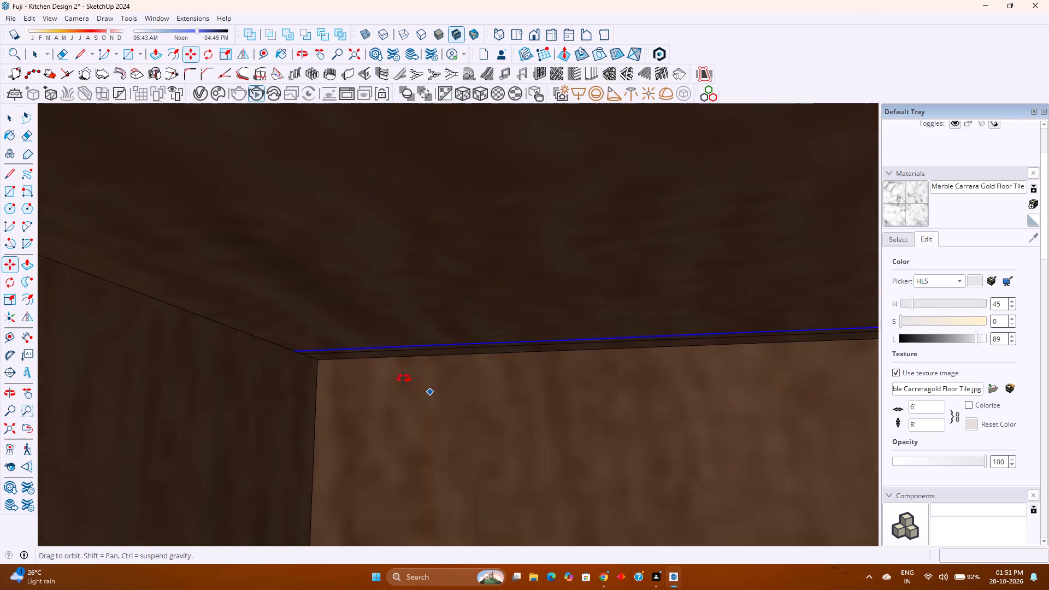
middle_drag(404, 379, 283, 350)
middle_click(286, 340)
middle_click(288, 335)
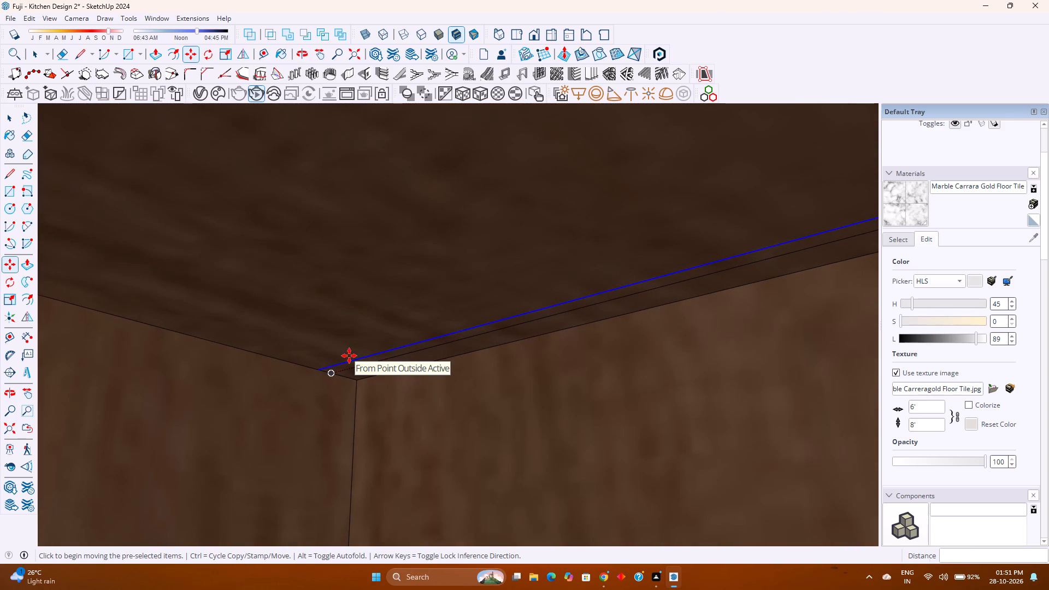
key(1)
key(Return)
key(space)
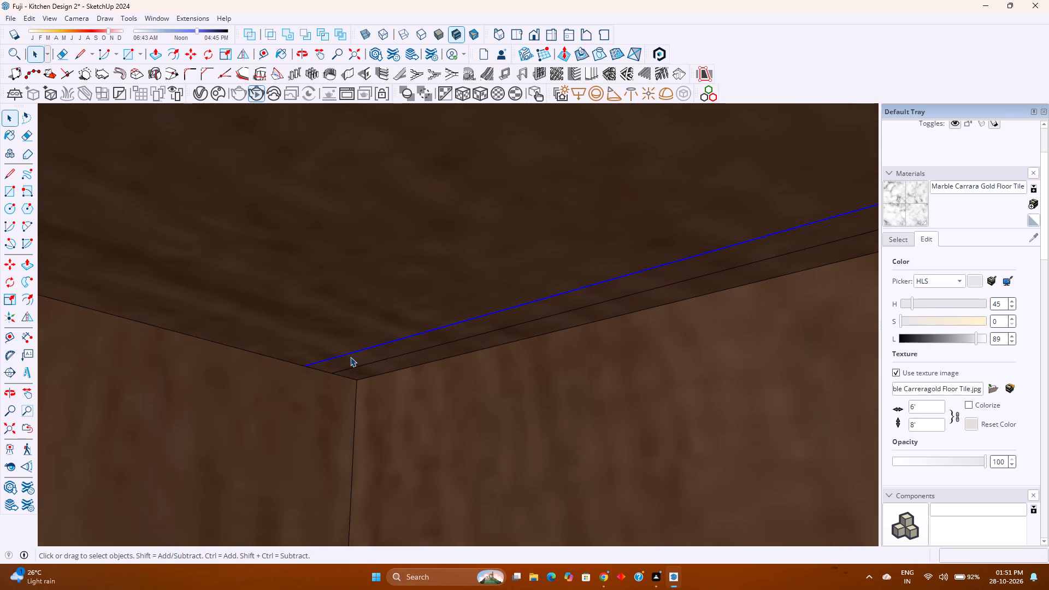
Copy the 1" strip face with its edges to the same rear ceiling position in the middle and top compartments.
click(367, 355)
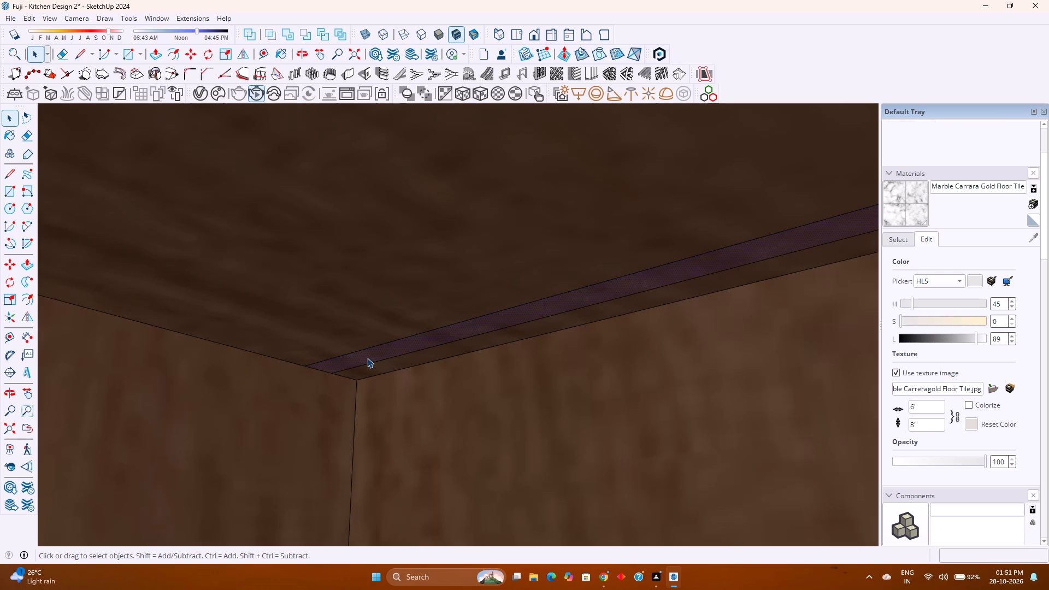
double_click(367, 358)
scroll(367, 358, down, 16)
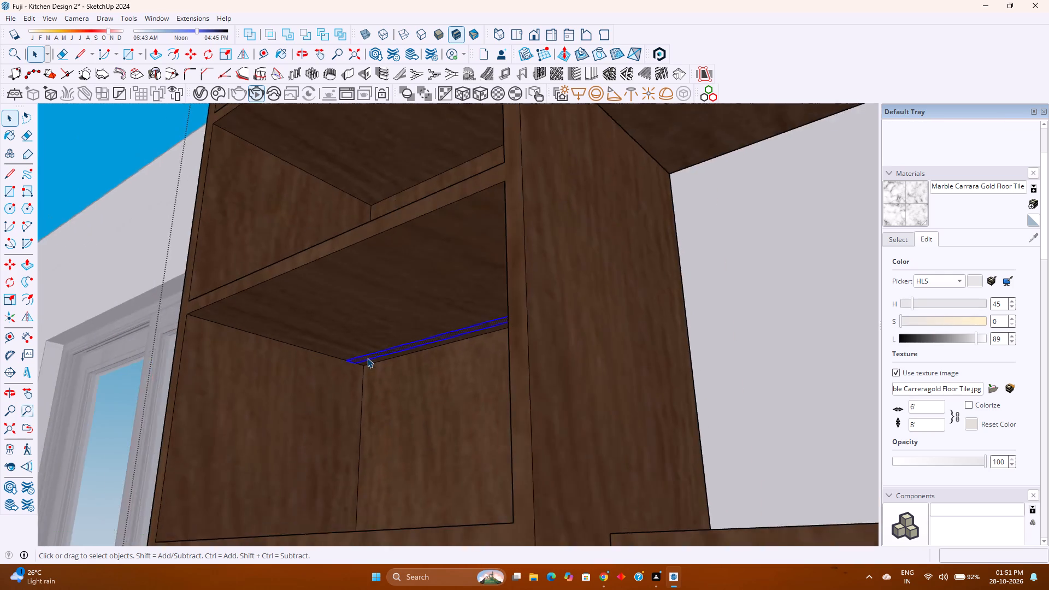
middle_drag(361, 359, 462, 400)
middle_click(462, 400)
key(m)
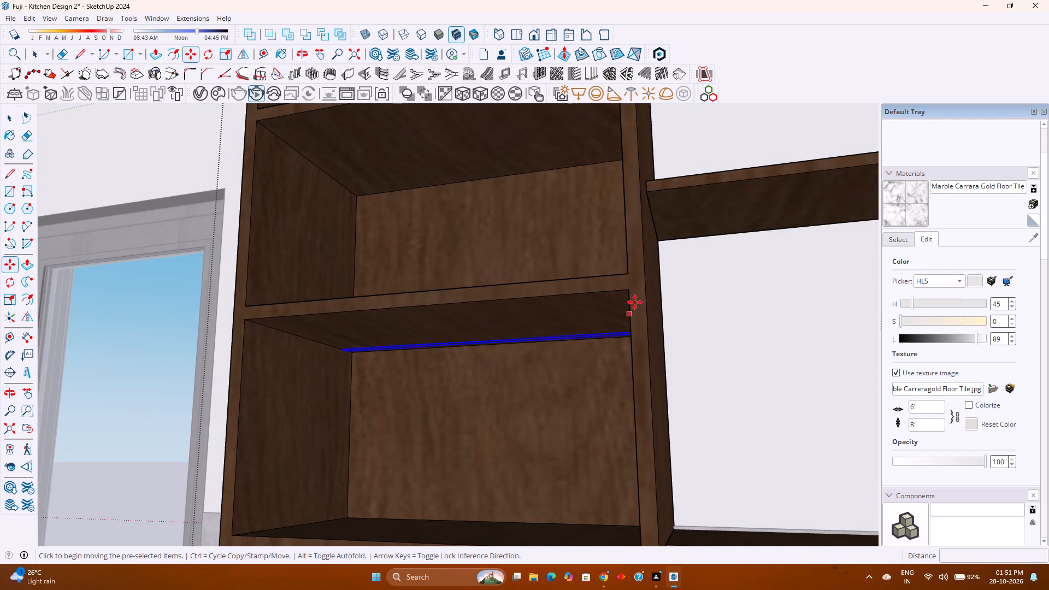
click(628, 288)
scroll(626, 262, down, 2)
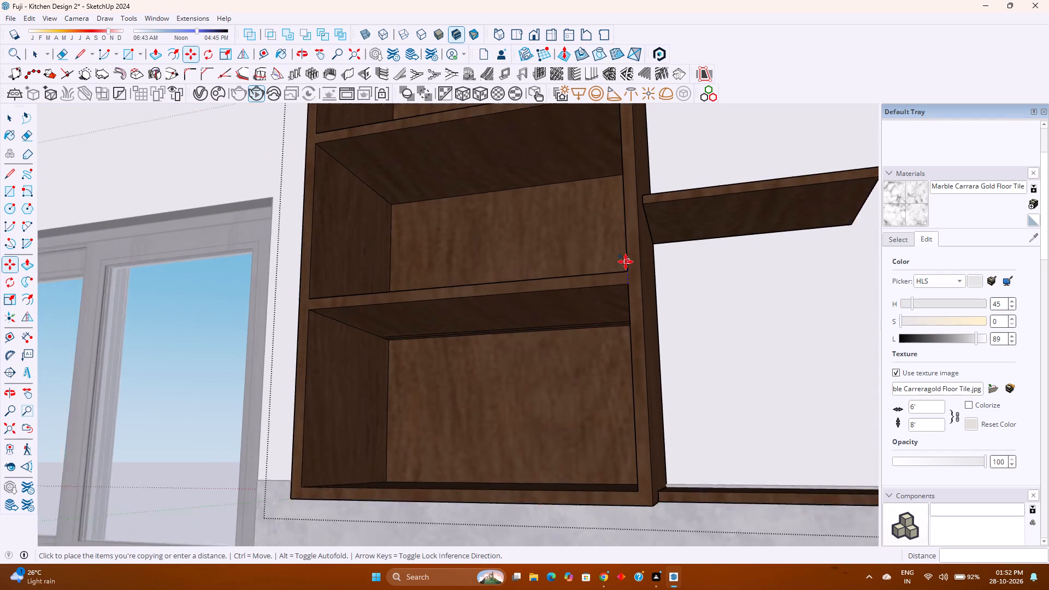
scroll(626, 262, down, 2)
shift+middle_drag(616, 259, 547, 439)
middle_drag(514, 385, 529, 340)
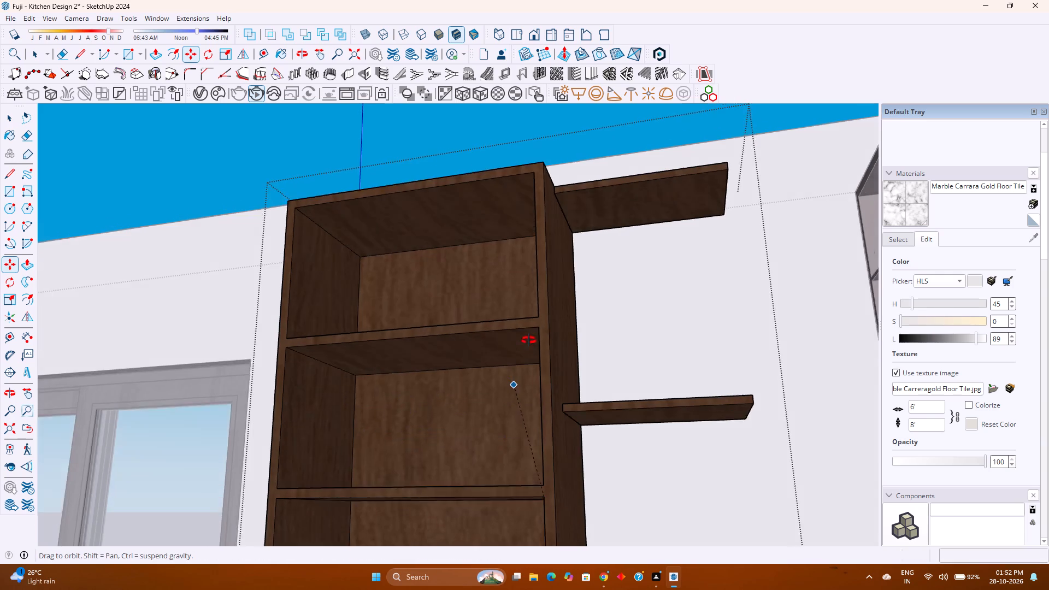
middle_drag(529, 340, 530, 339)
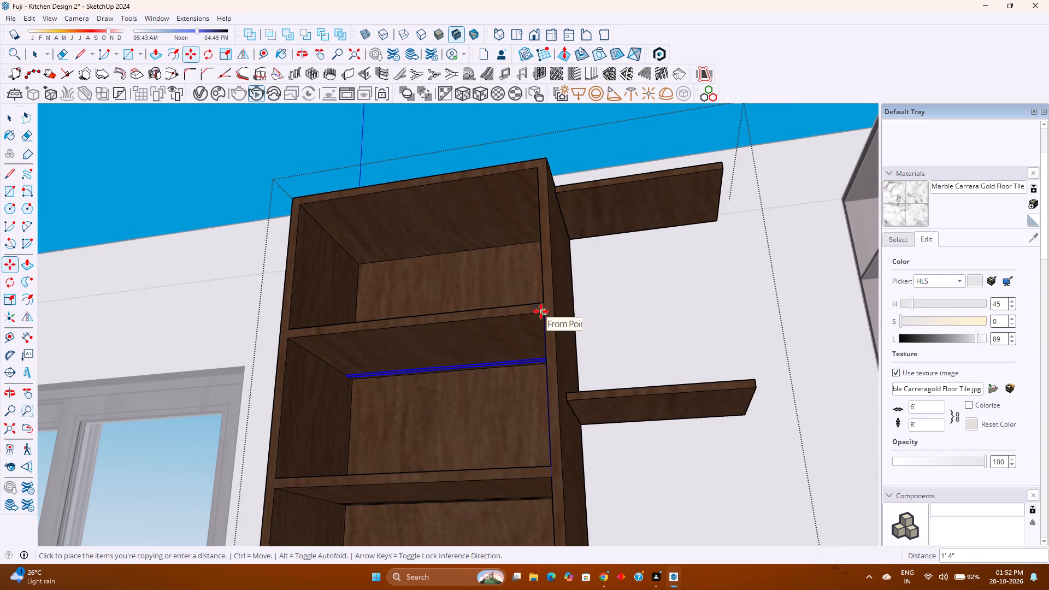
click(541, 311)
click(546, 312)
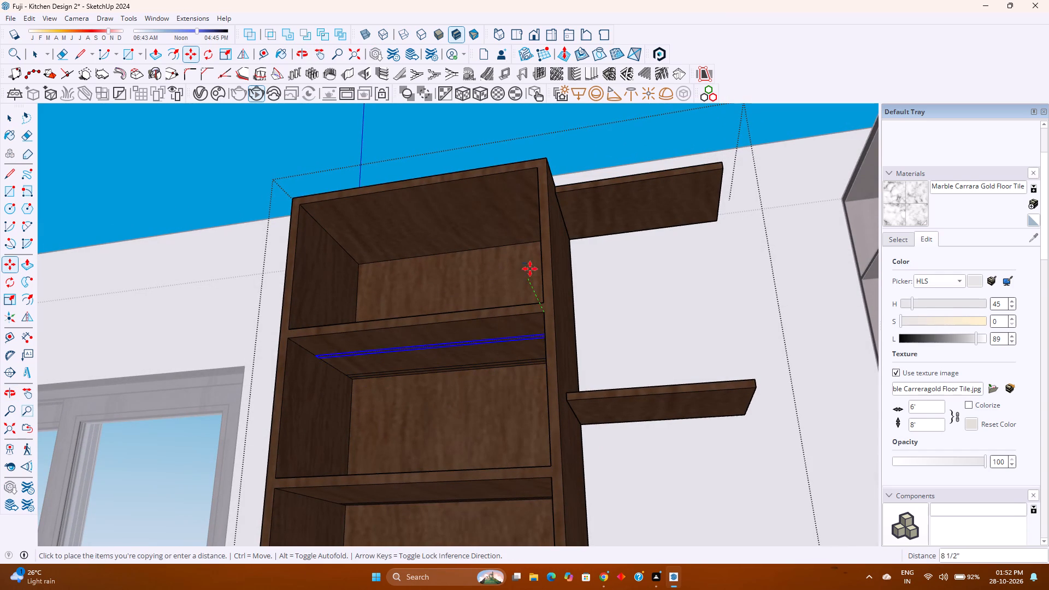
click(538, 168)
Copy the top compartment's strip 1' straight up along the blue axis, above the cabinet.
scroll(510, 253, up, 10)
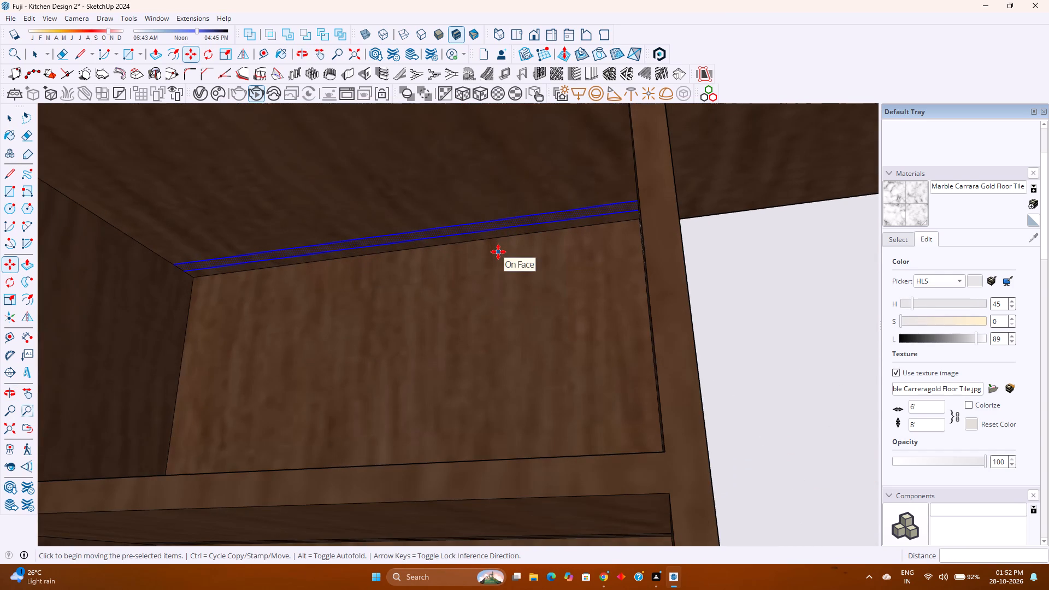
scroll(516, 249, down, 7)
shift+middle_drag(544, 203, 556, 228)
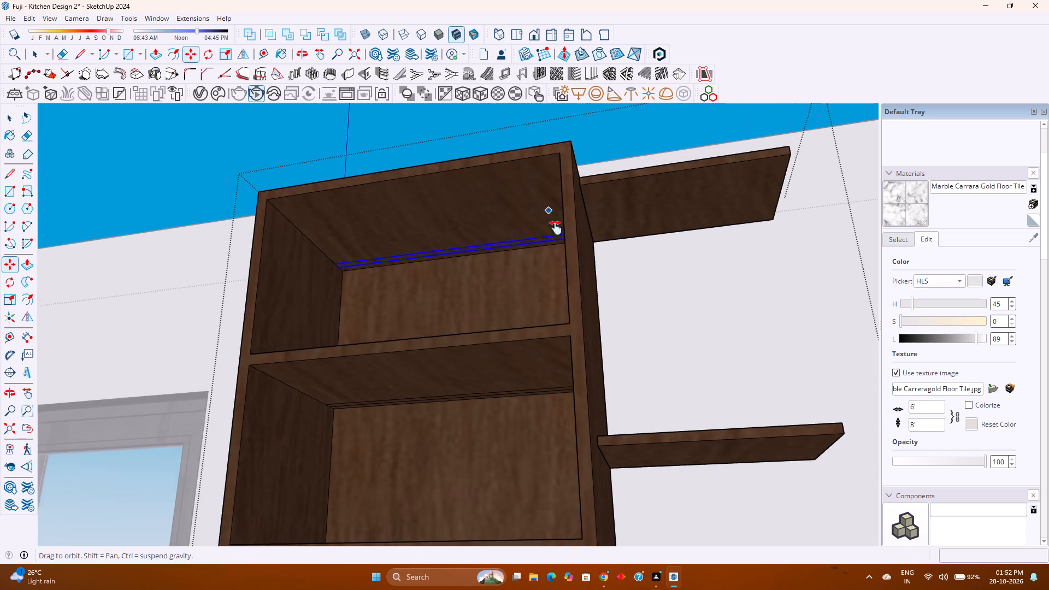
shift+middle_drag(556, 228, 551, 321)
middle_click(551, 321)
click(563, 280)
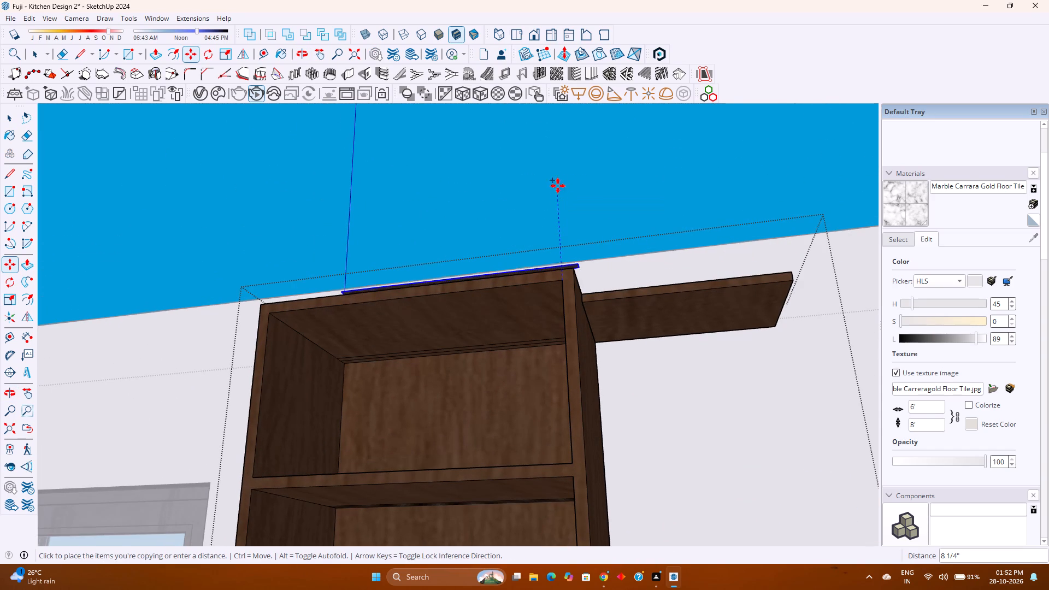
key(Up)
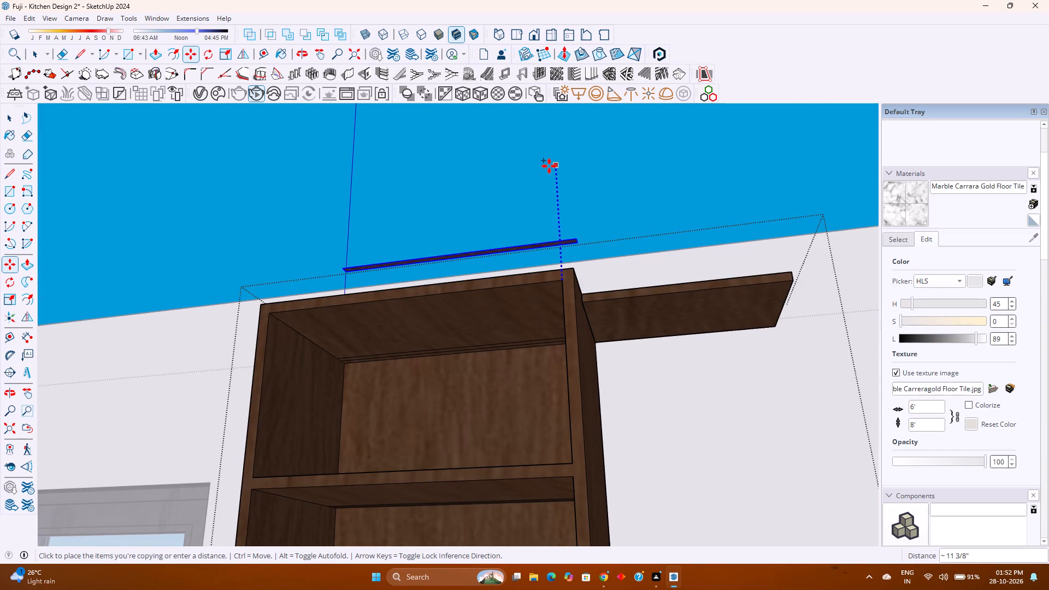
text(1')
key(Return)
key(space)
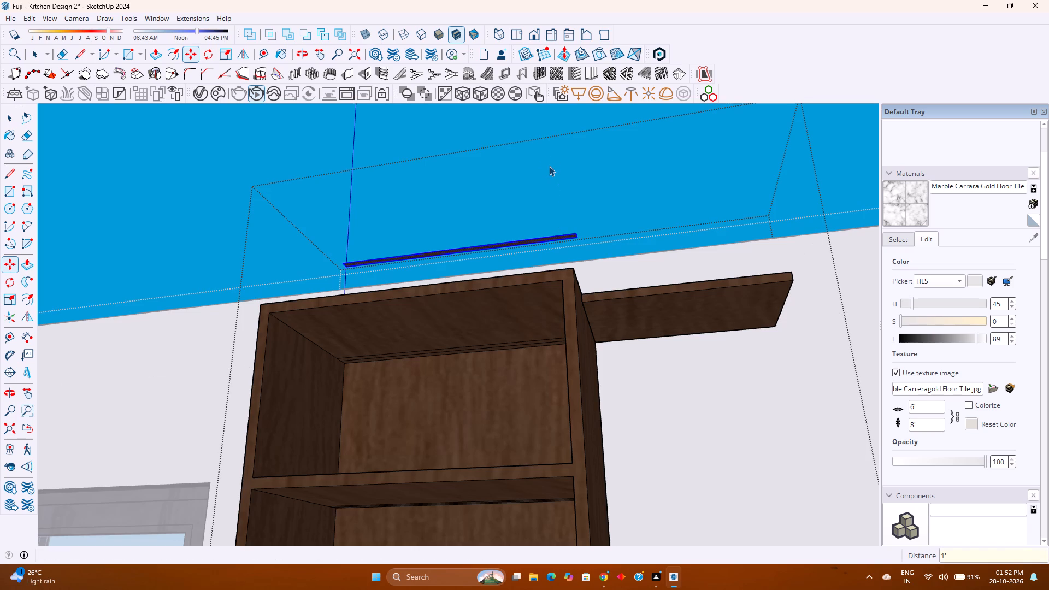
Push the strip in the top compartment's ceiling 0.5" upward to form a recessed groove.
scroll(492, 358, up, 13)
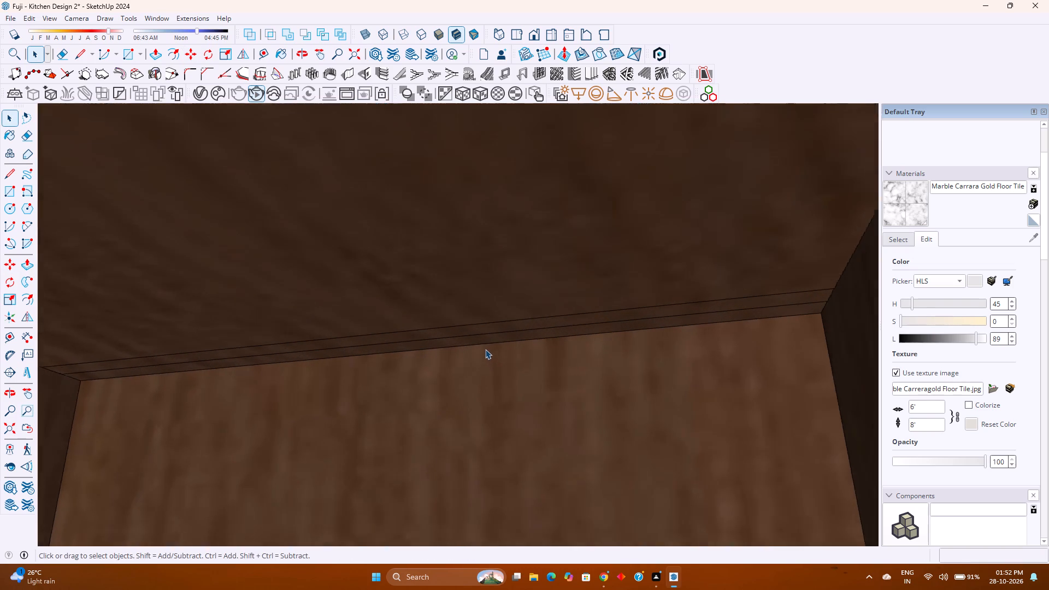
key(p)
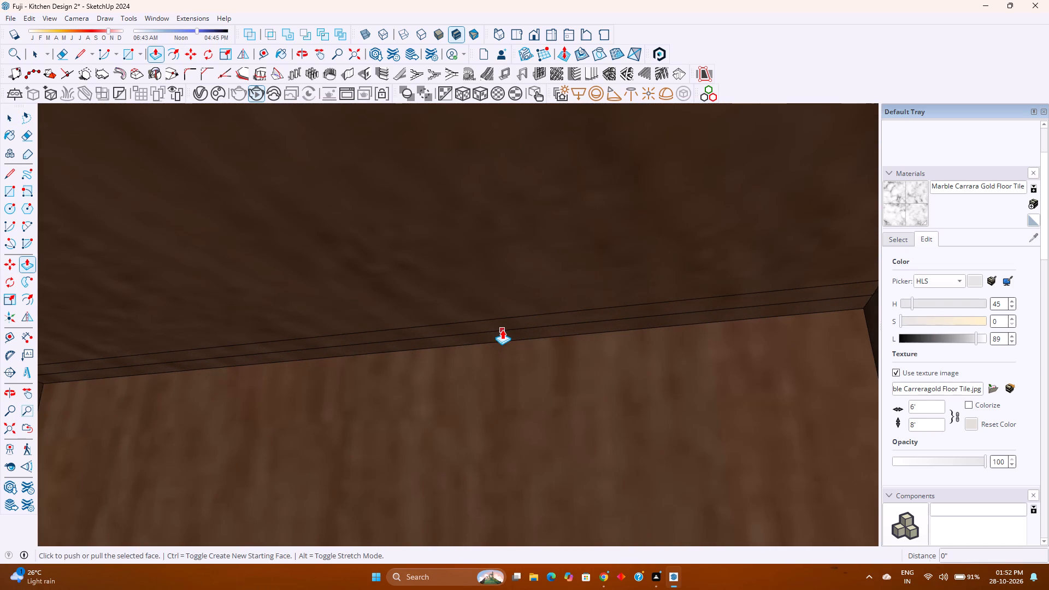
key(Escape)
click(531, 323)
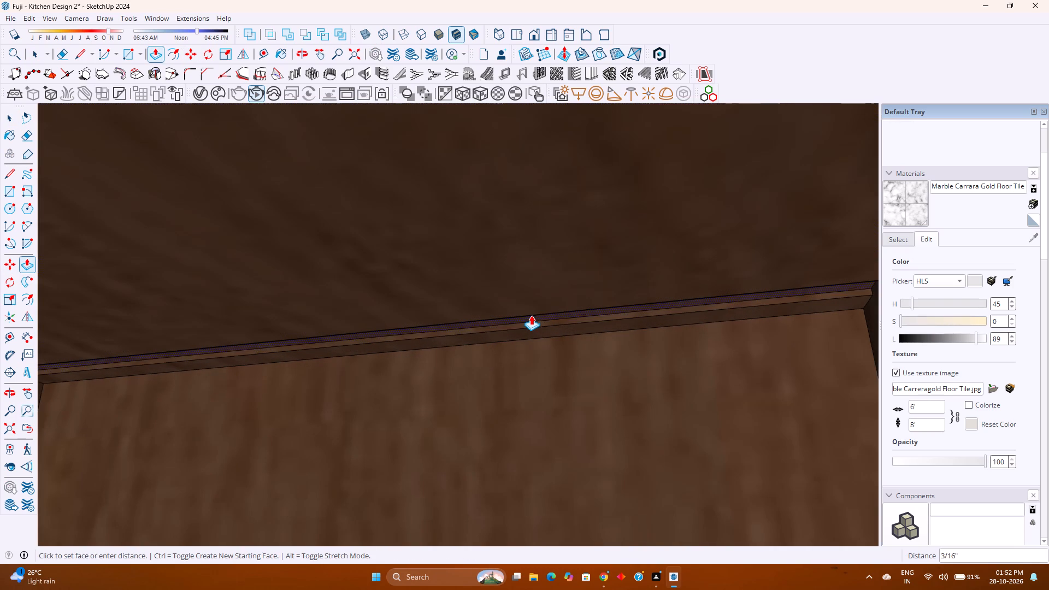
text(0.5)
key(Return)
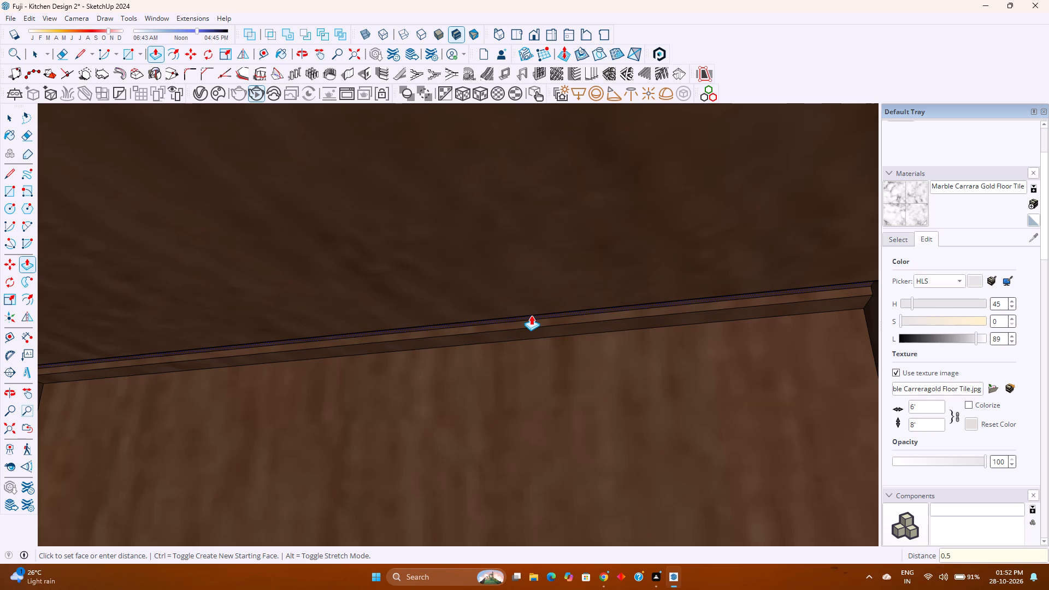
Recess the strip in the lowest compartment's ceiling by the same 1/2" with Push/Pull.
scroll(531, 327, down, 4)
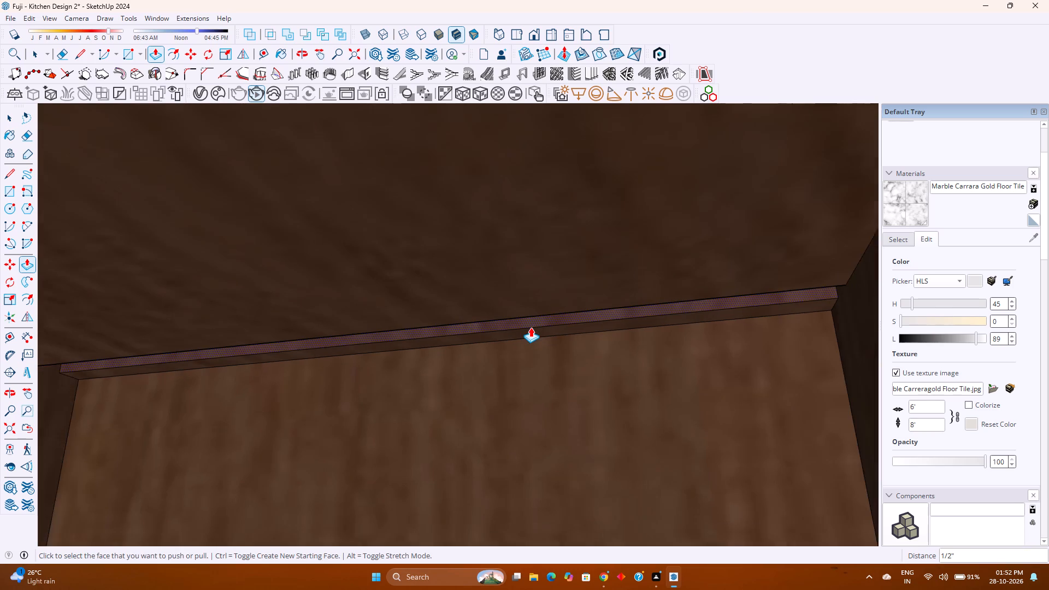
scroll(531, 327, down, 7)
scroll(463, 398, down, 9)
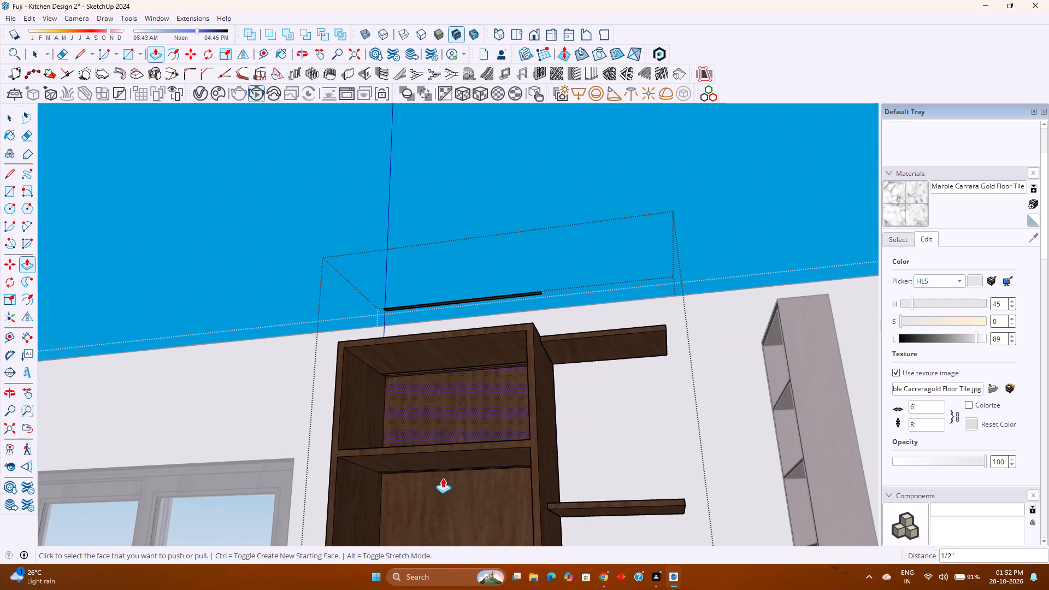
middle_click(444, 494)
middle_drag(444, 494, 447, 473)
scroll(439, 357, up, 13)
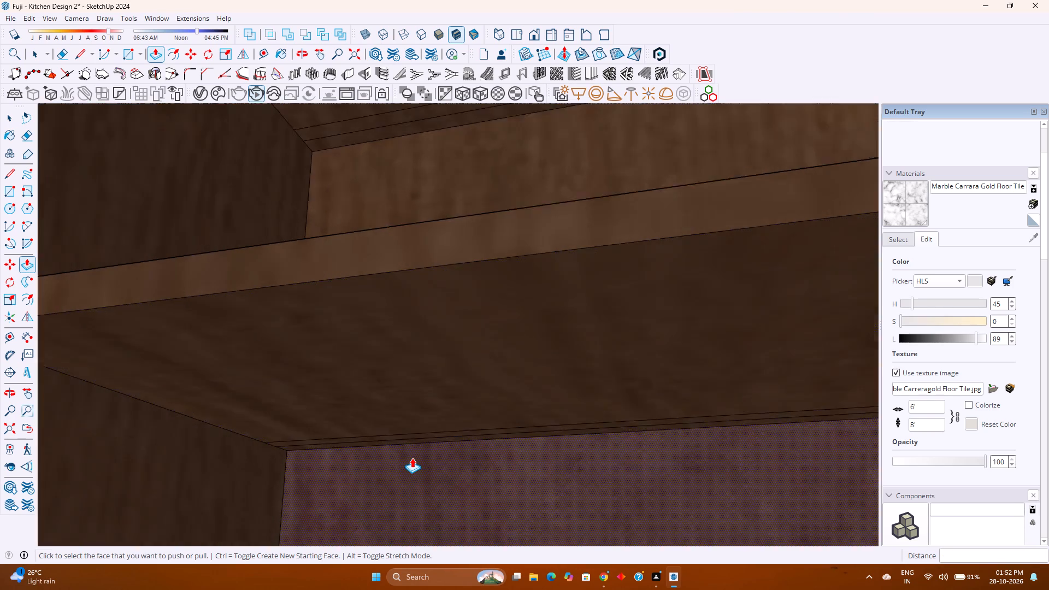
scroll(412, 458, up, 9)
double_click(397, 411)
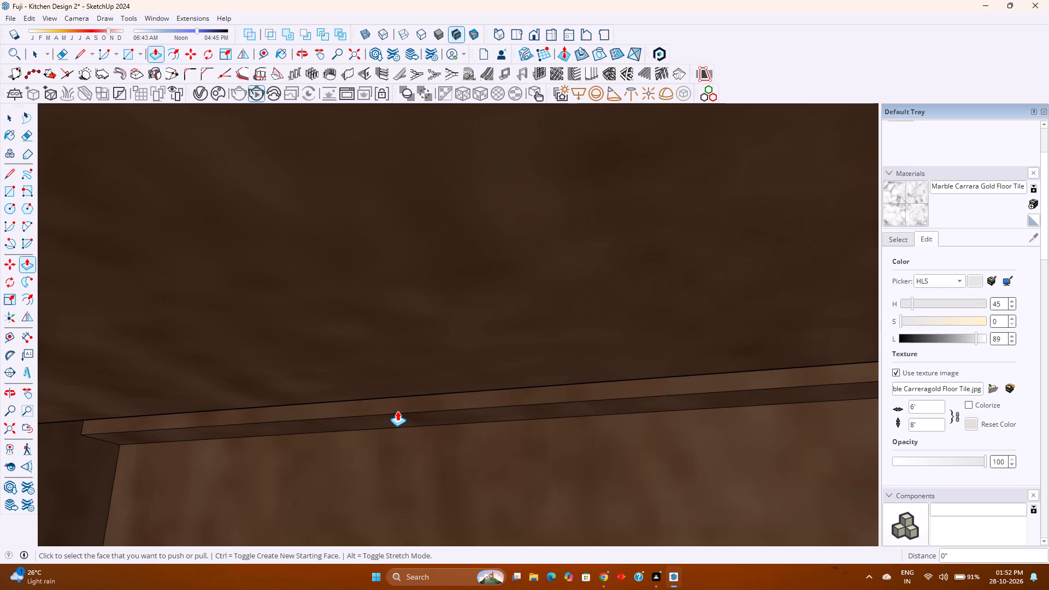
Recess the strip in the middle compartment's ceiling by the same 1/2" with Push/Pull.
scroll(397, 411, down, 6)
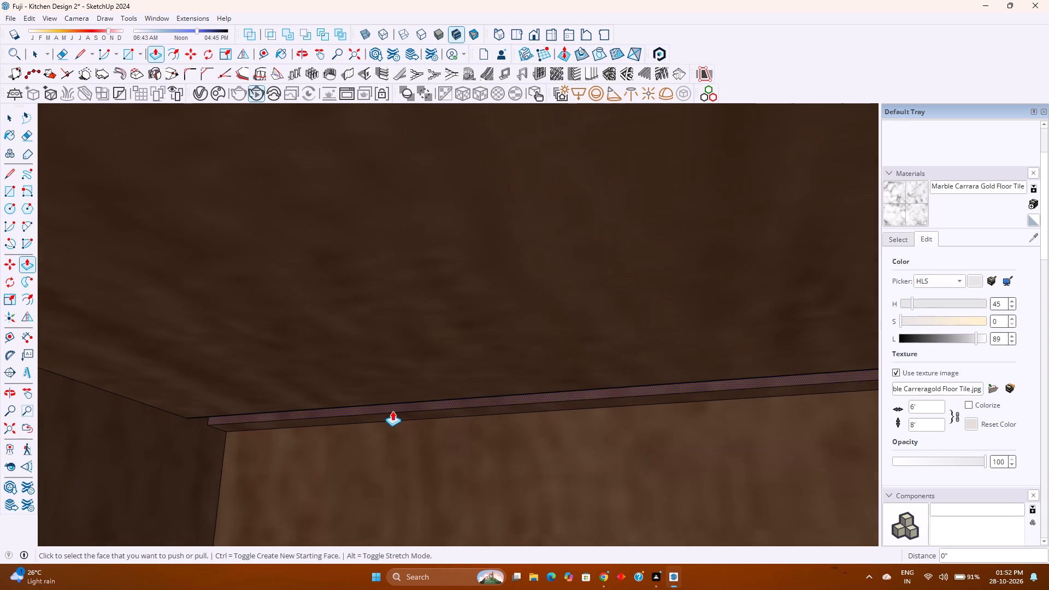
scroll(392, 411, down, 10)
shift+middle_drag(394, 344, 327, 474)
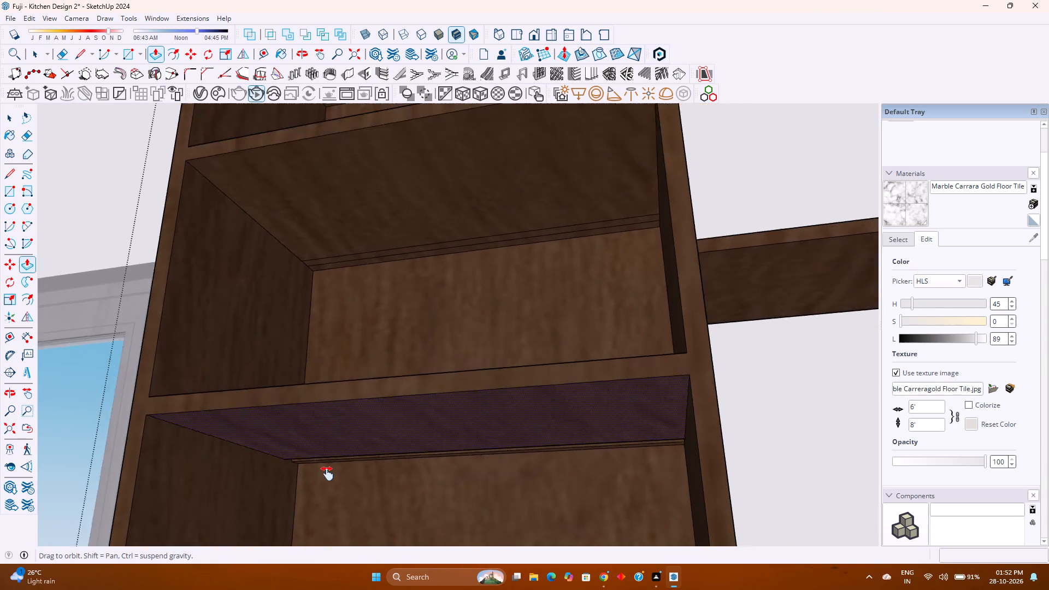
shift+middle_drag(327, 474, 305, 518)
shift+middle_click(305, 518)
scroll(418, 323, up, 6)
double_click(418, 314)
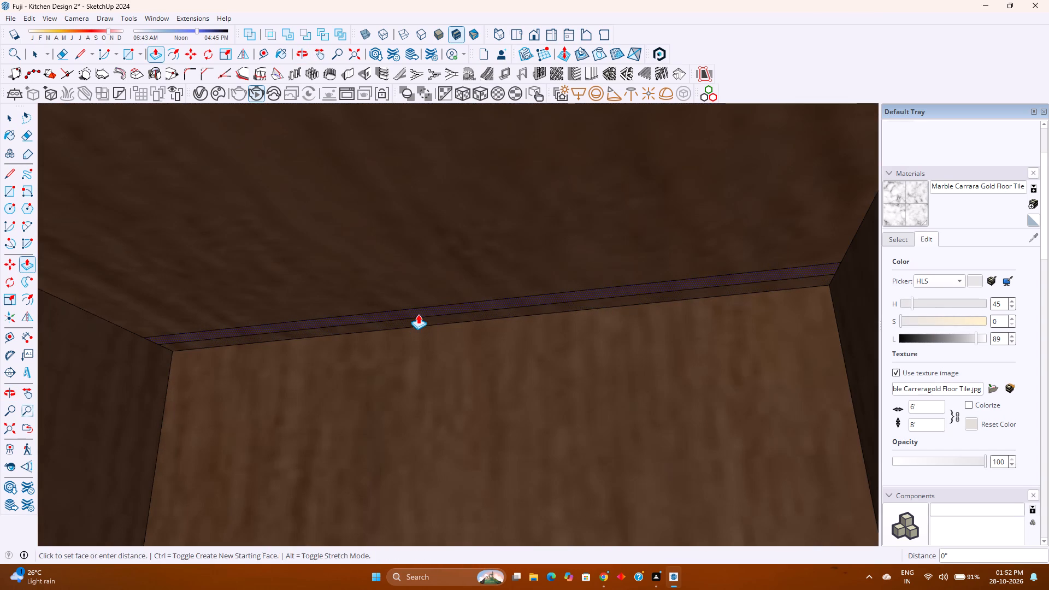
Examine the middle compartment's ceiling groove and its ends at the side panels up close from several angles.
scroll(418, 314, up, 3)
middle_drag(418, 314, 212, 317)
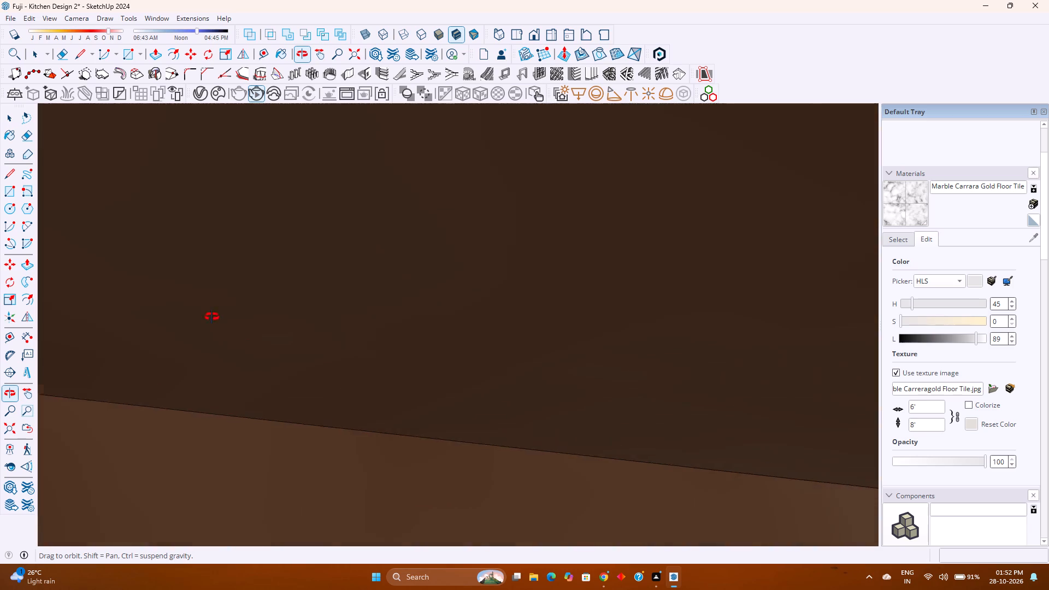
middle_drag(212, 317, 309, 323)
middle_click(309, 323)
scroll(300, 333, up, 6)
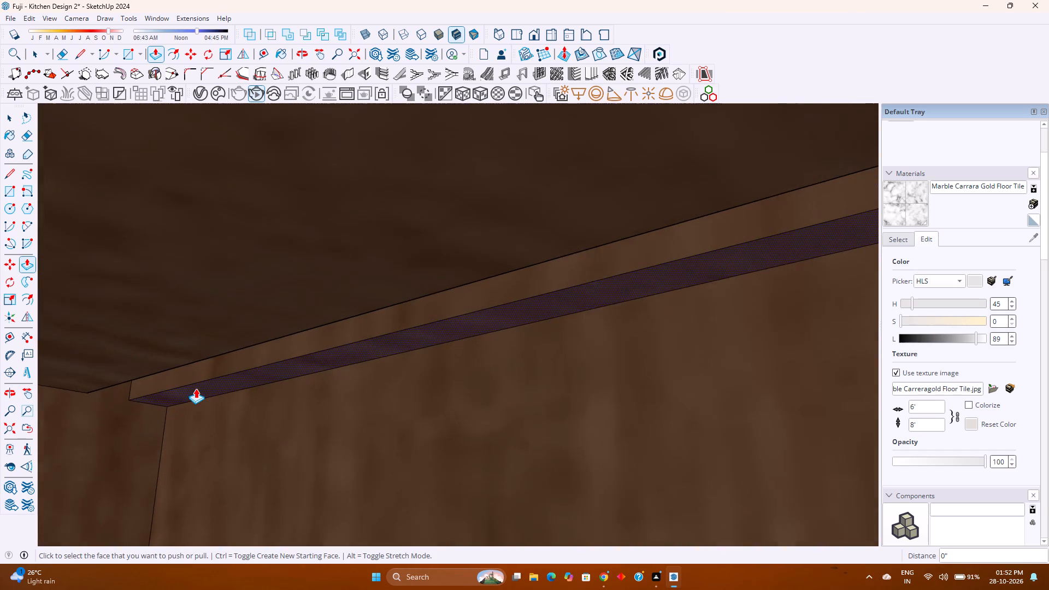
scroll(196, 388, up, 2)
middle_drag(186, 388, 151, 391)
middle_drag(151, 391, 143, 392)
middle_drag(142, 392, 136, 393)
middle_click(136, 393)
scroll(136, 394, up, 5)
scroll(128, 401, down, 1)
scroll(127, 402, up, 1)
middle_drag(127, 402, 105, 397)
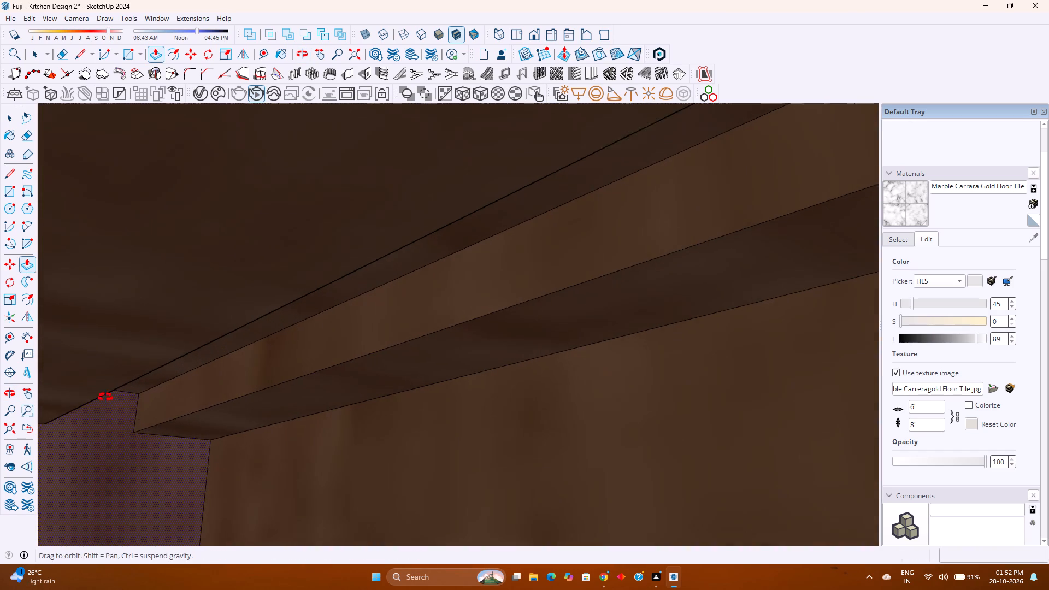
middle_drag(105, 397, 63, 397)
shift+middle_drag(135, 392, 310, 325)
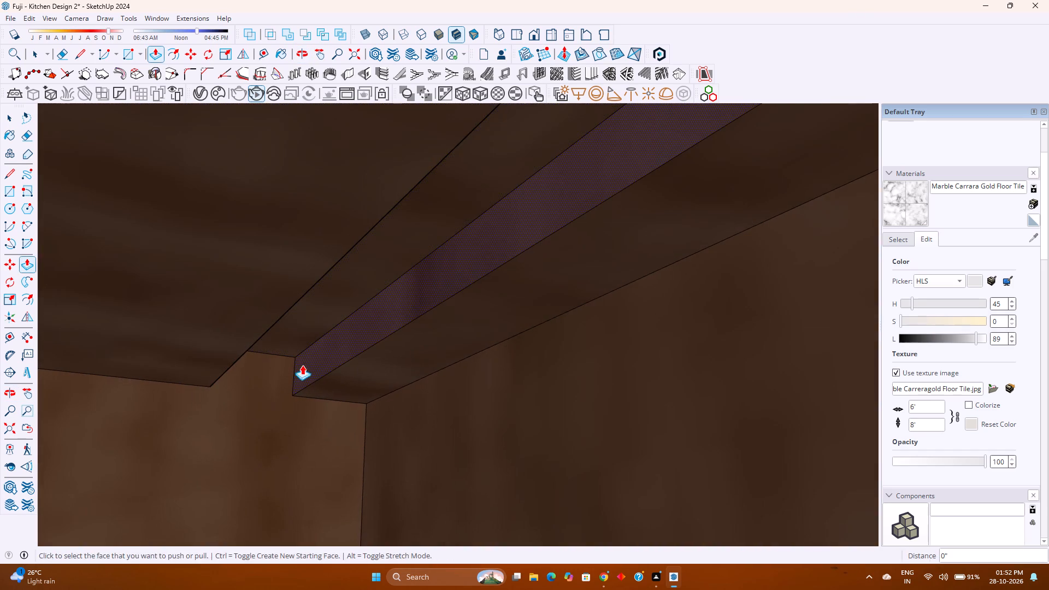
middle_drag(302, 365, 247, 375)
middle_click(247, 375)
middle_click(247, 375)
middle_click(247, 375)
scroll(247, 375, up, 1)
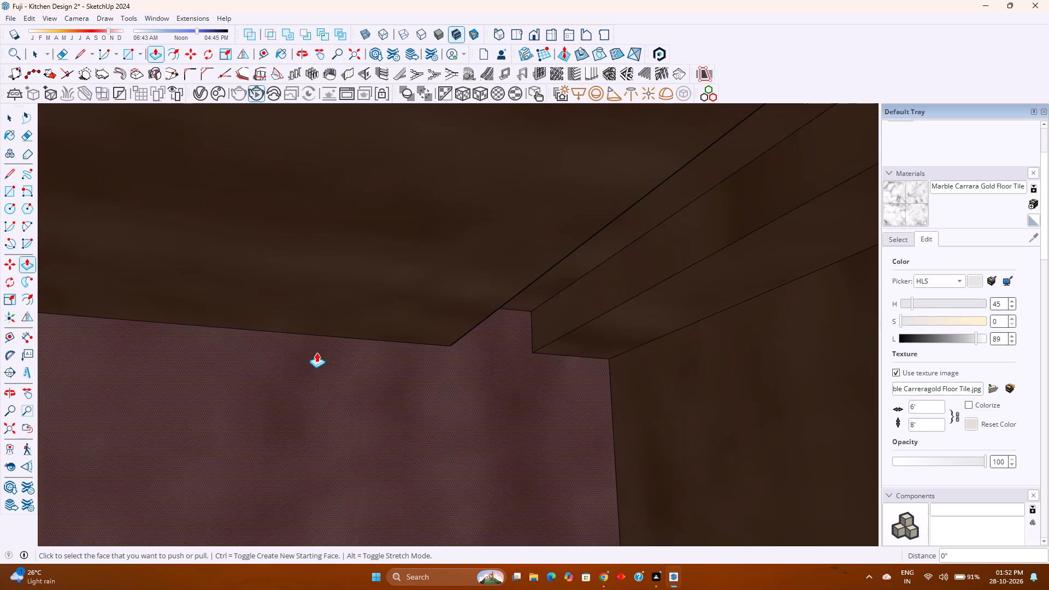
middle_drag(439, 343, 290, 367)
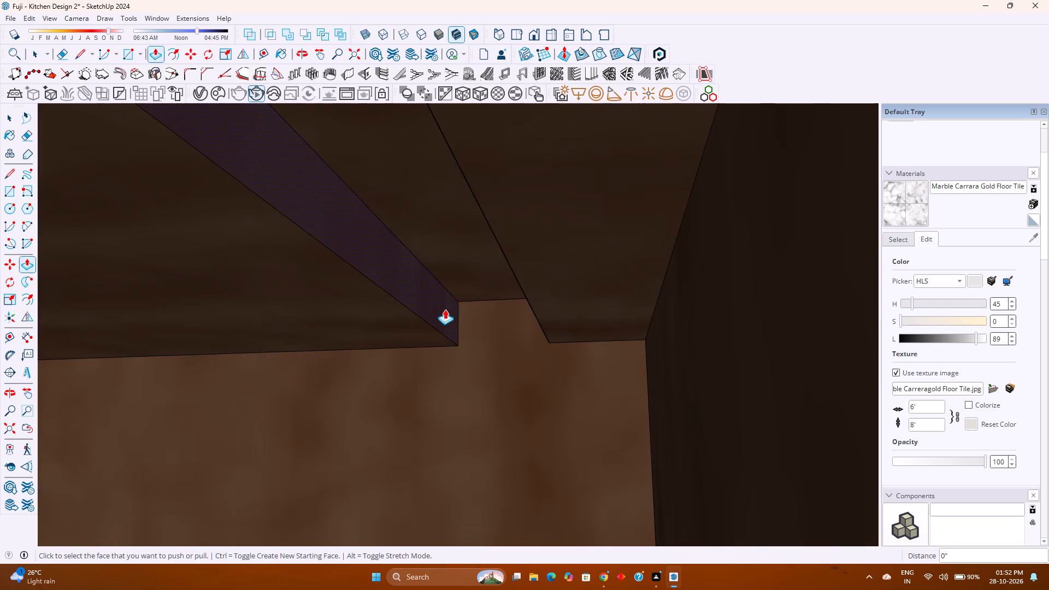
Extend the middle compartment's ceiling groove 4" toward the cabinet's front by push/pulling its front side face.
click(445, 309)
scroll(357, 331, down, 5)
shift+middle_drag(356, 331, 806, 262)
shift+middle_click(806, 262)
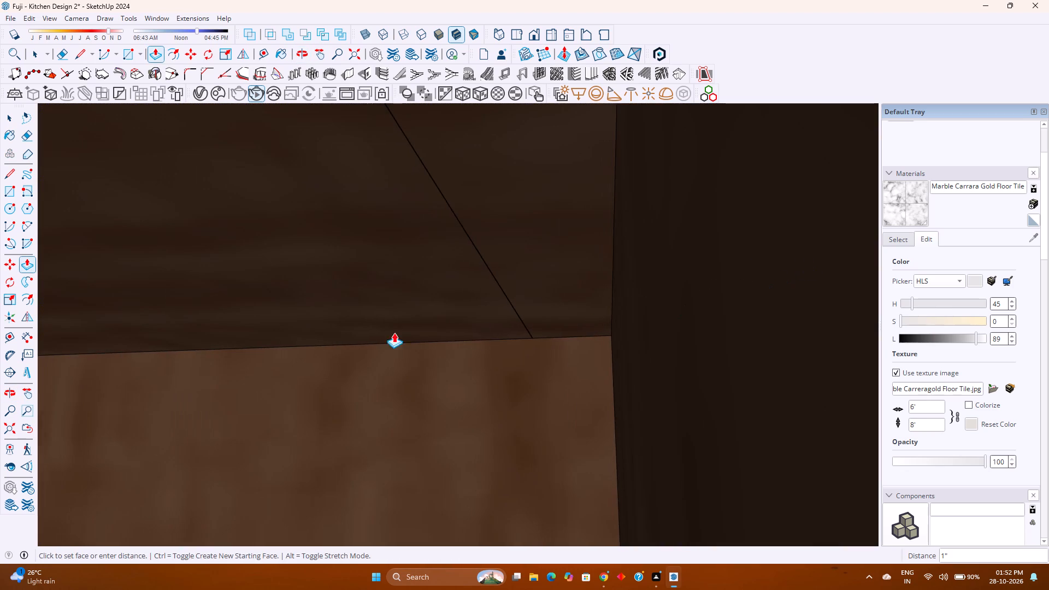
scroll(343, 338, down, 1)
shift+middle_drag(329, 339, 937, 277)
shift+middle_click(937, 277)
scroll(187, 355, down, 1)
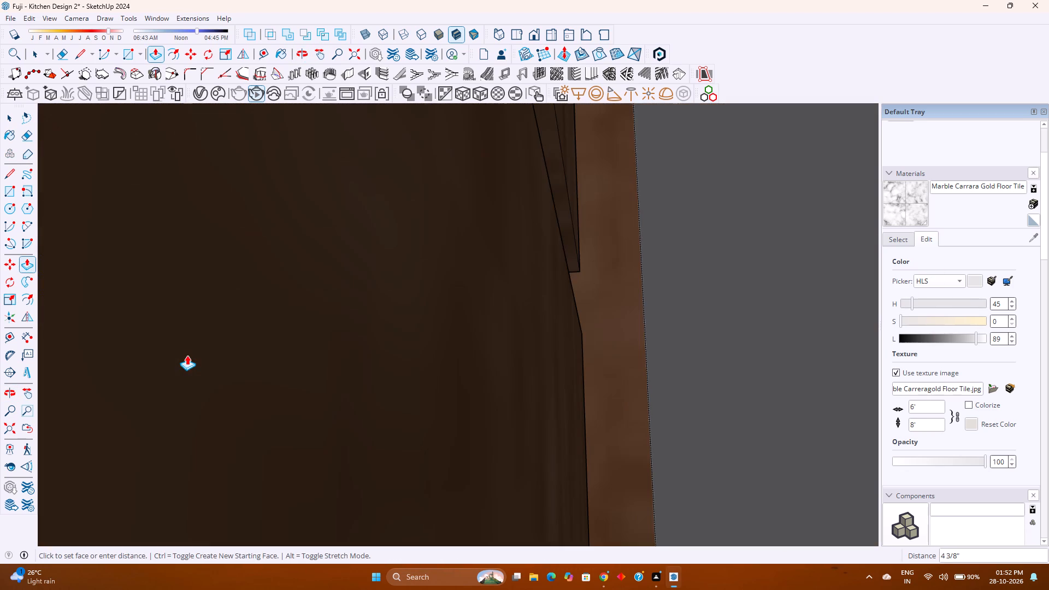
shift+middle_drag(187, 355, 1048, 320)
scroll(60, 364, down, 5)
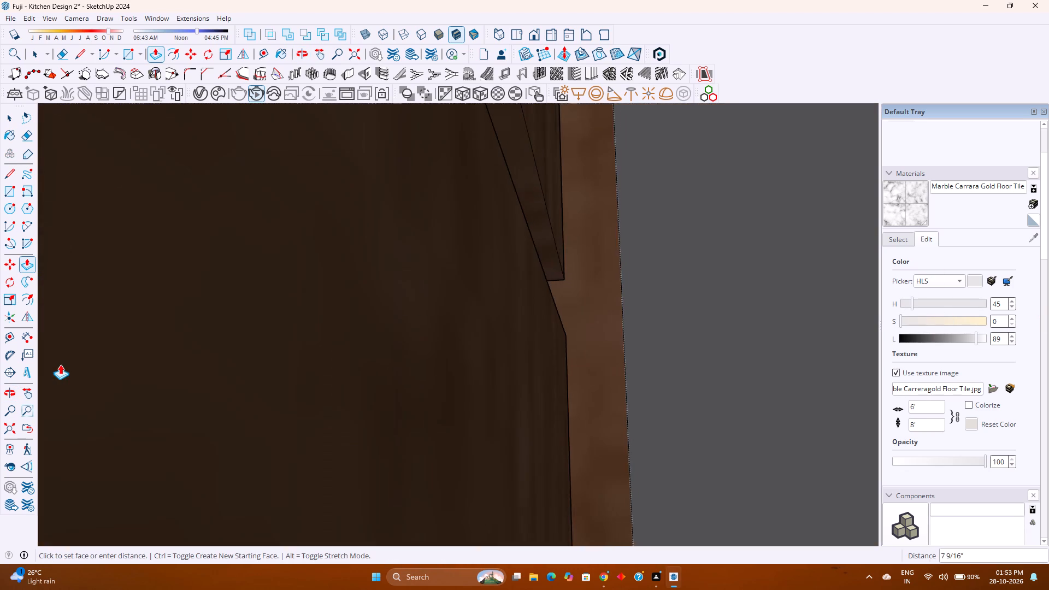
scroll(60, 364, down, 3)
click(3, 429)
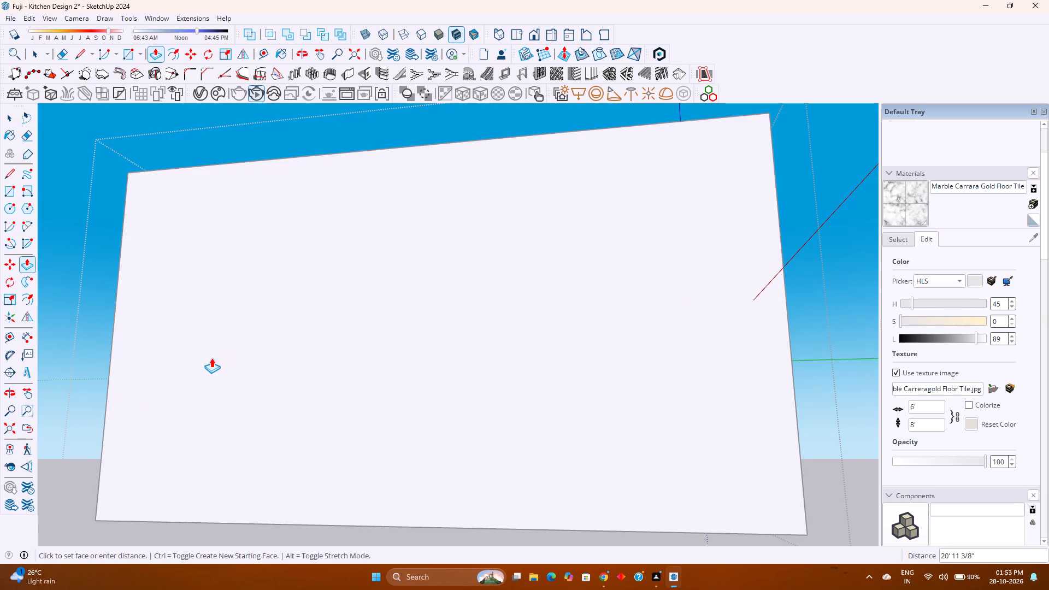
middle_drag(210, 358, 720, 412)
scroll(353, 301, up, 10)
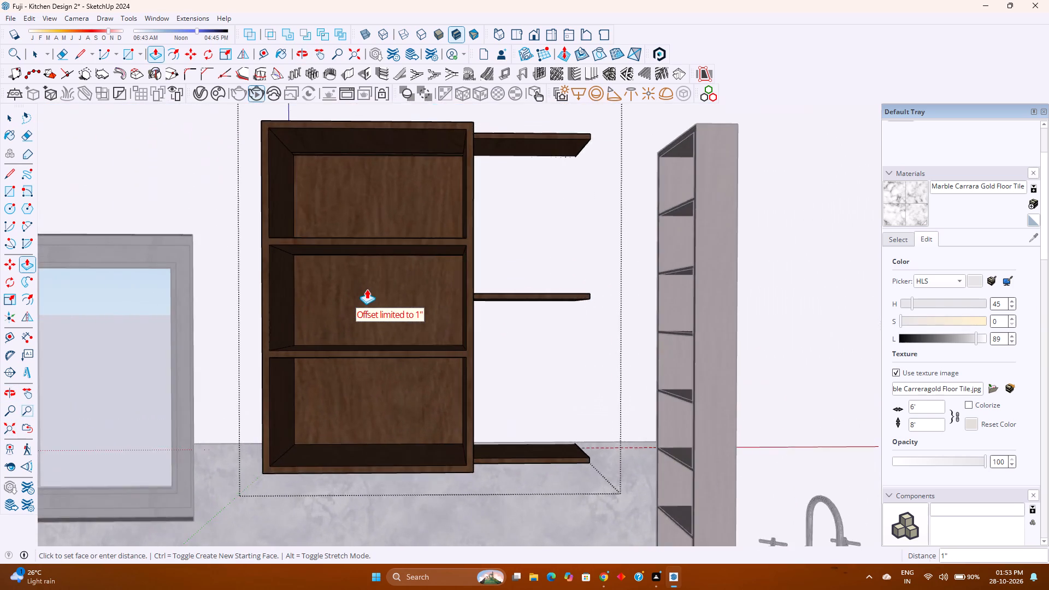
scroll(367, 289, up, 7)
middle_drag(364, 269, 235, 303)
scroll(238, 270, up, 5)
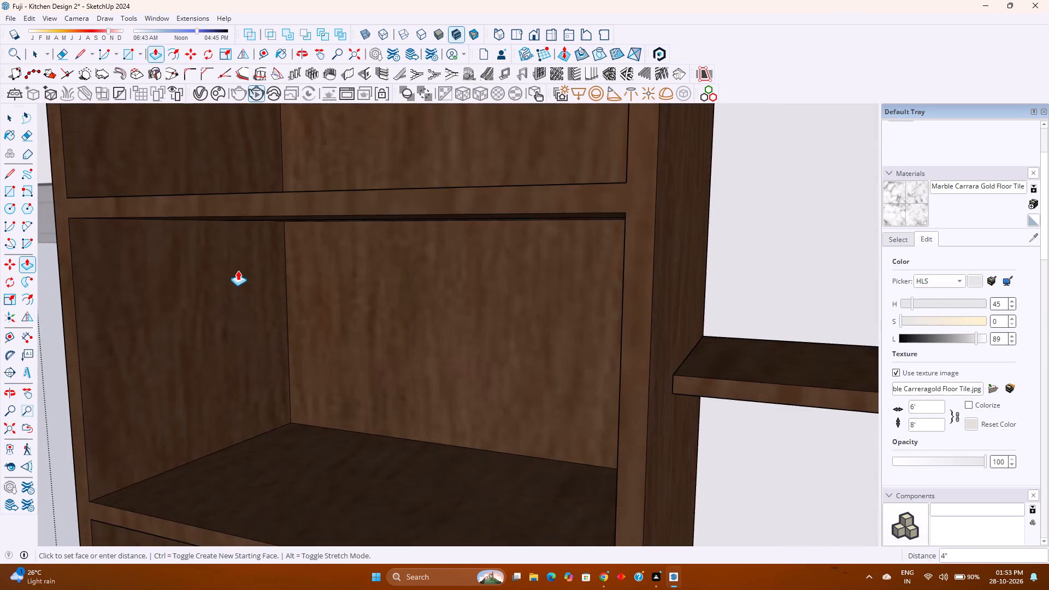
scroll(238, 270, up, 2)
middle_drag(238, 270, 185, 205)
middle_click(185, 205)
scroll(188, 203, down, 2)
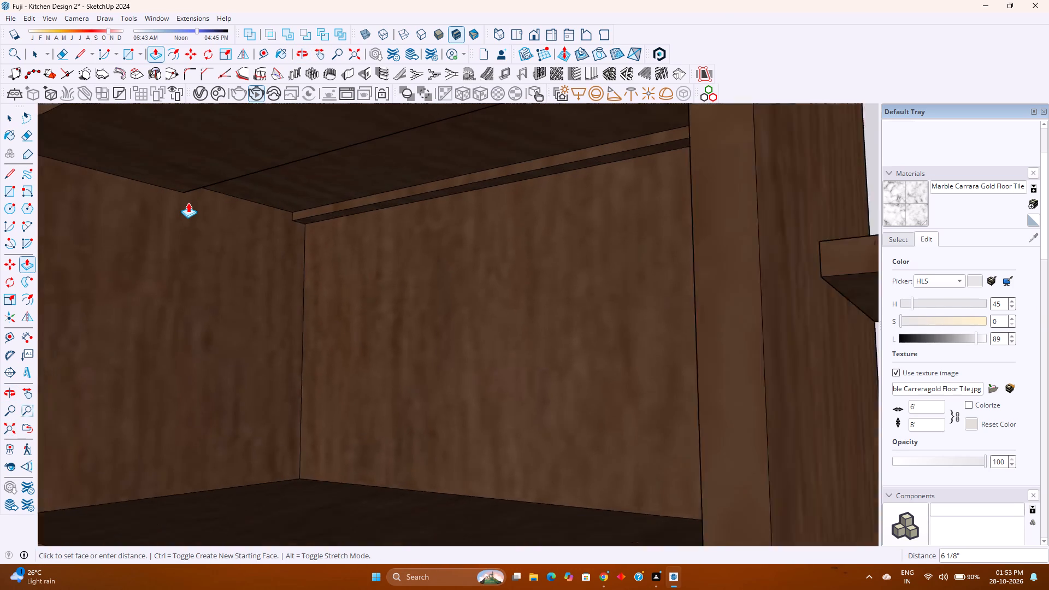
scroll(188, 203, down, 4)
shift+middle_drag(188, 202, 244, 247)
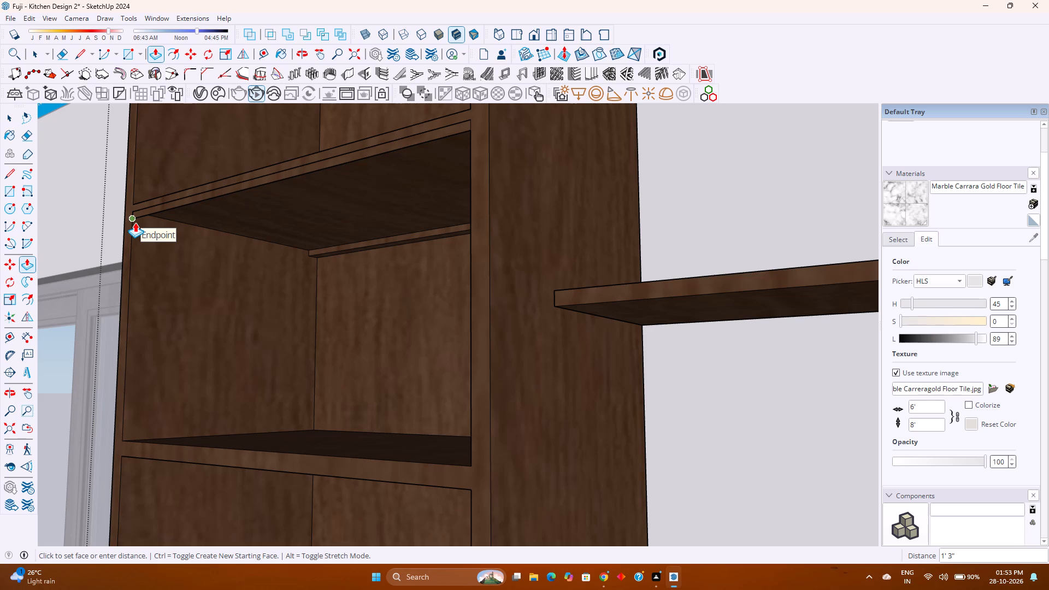
key(4)
key(Return)
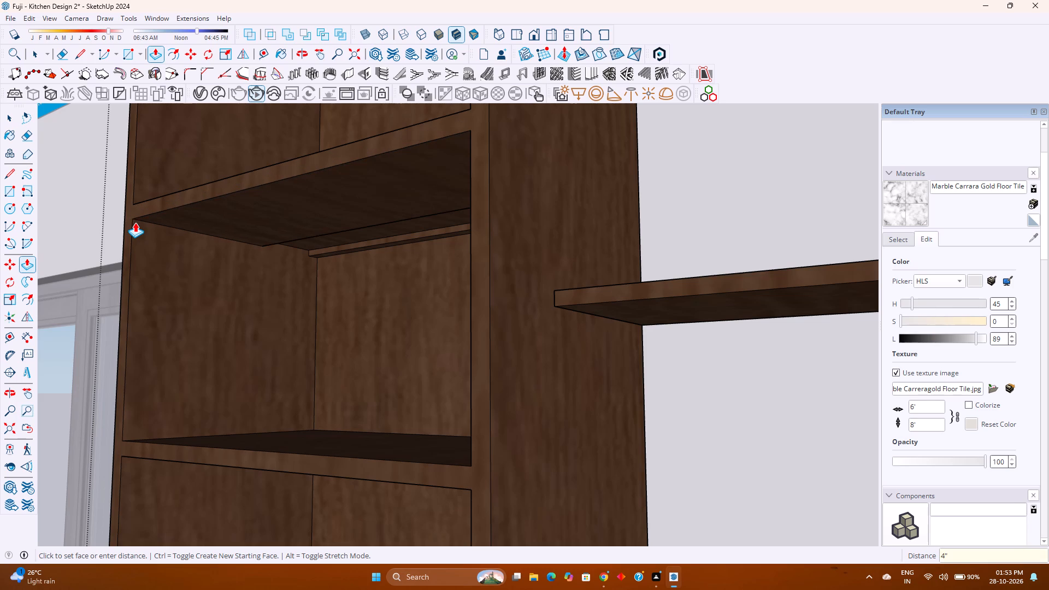
Pull the rear side face of the middle compartment's ceiling groove 4" forward, away from the back panel.
scroll(358, 255, up, 3)
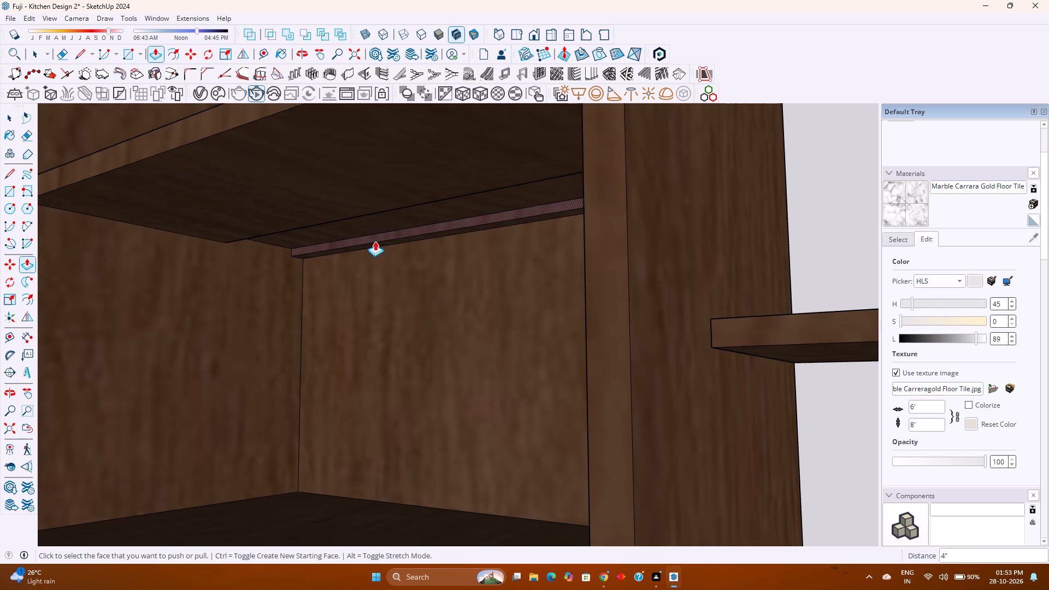
click(375, 241)
key(4)
key(Return)
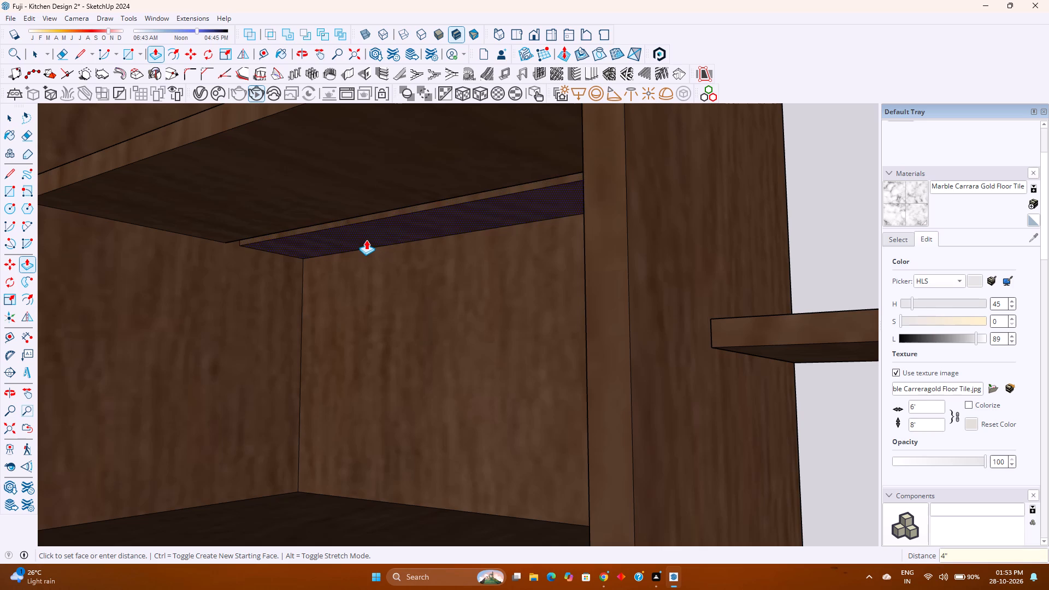
Extend the top compartment's ceiling groove 4" toward the cabinet's front by push/pulling its front side face.
scroll(294, 289, down, 3)
middle_drag(279, 300, 392, 310)
scroll(392, 310, down, 3)
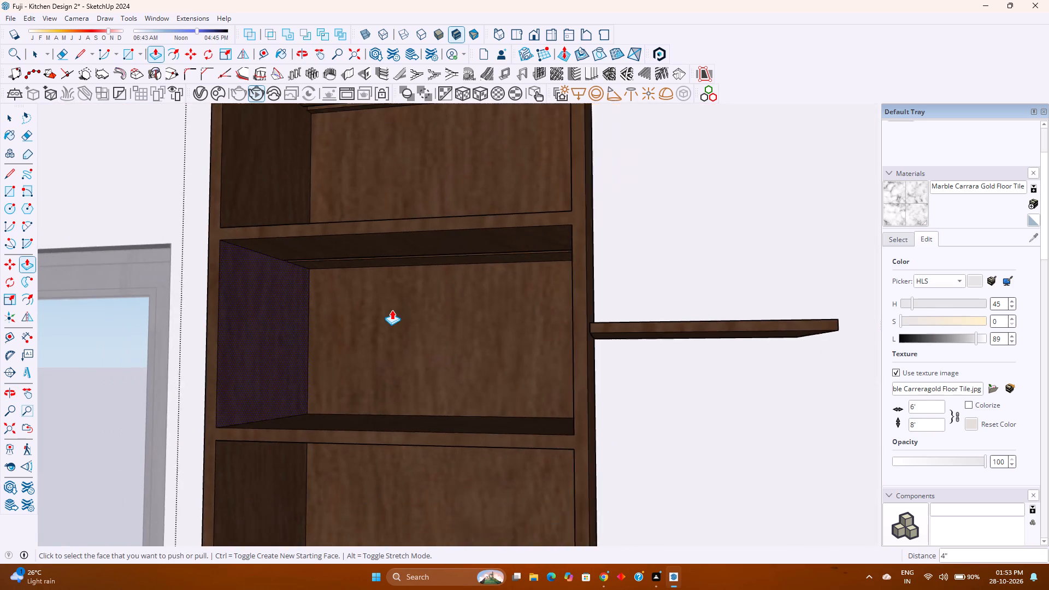
scroll(432, 198, up, 3)
scroll(427, 217, down, 2)
shift+middle_drag(427, 217, 440, 385)
shift+middle_click(440, 385)
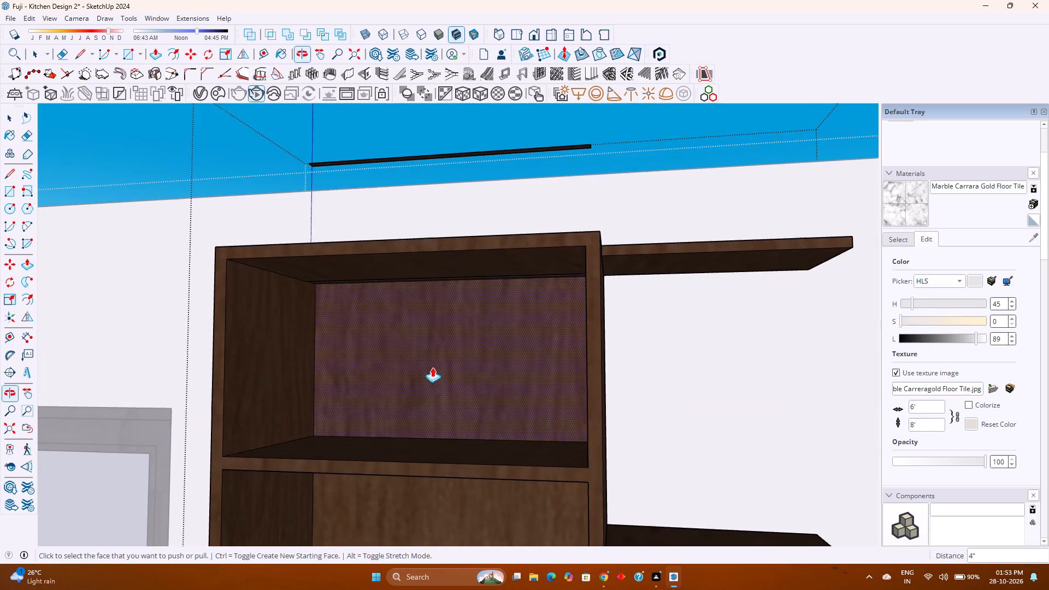
middle_drag(428, 347, 339, 299)
scroll(350, 290, up, 11)
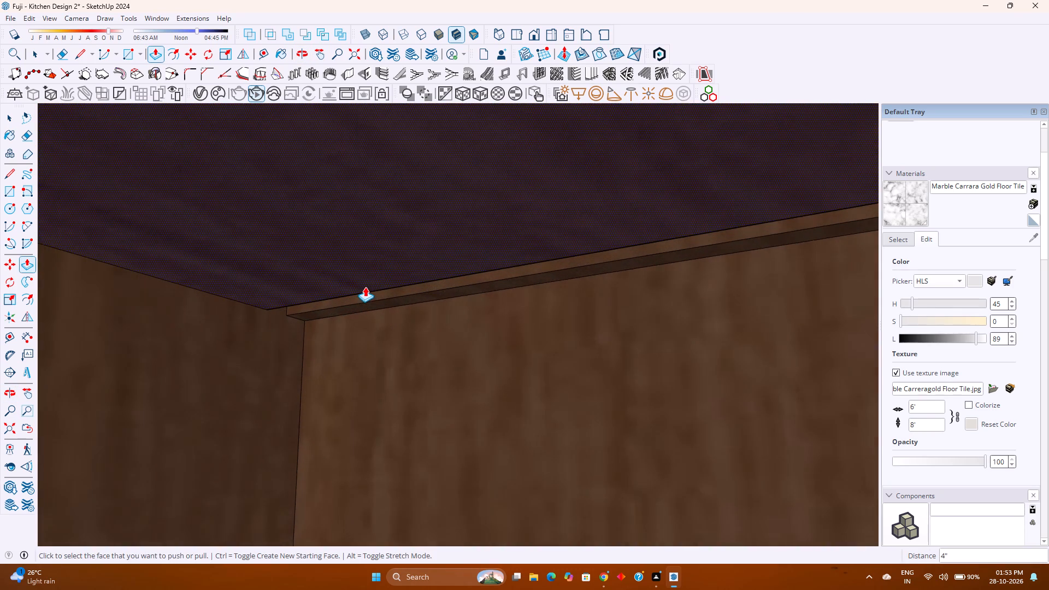
scroll(365, 287, up, 4)
middle_drag(367, 286, 234, 267)
middle_drag(228, 267, 223, 267)
middle_click(223, 267)
scroll(340, 352, up, 4)
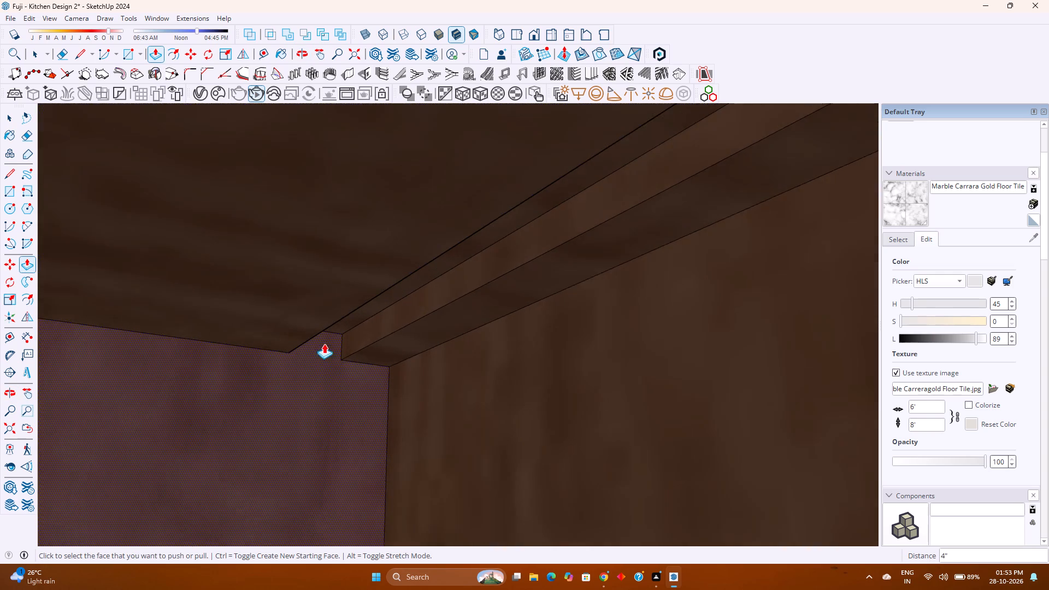
scroll(324, 344, up, 4)
scroll(323, 343, down, 1)
scroll(322, 341, up, 7)
middle_drag(318, 340, 229, 352)
middle_click(229, 352)
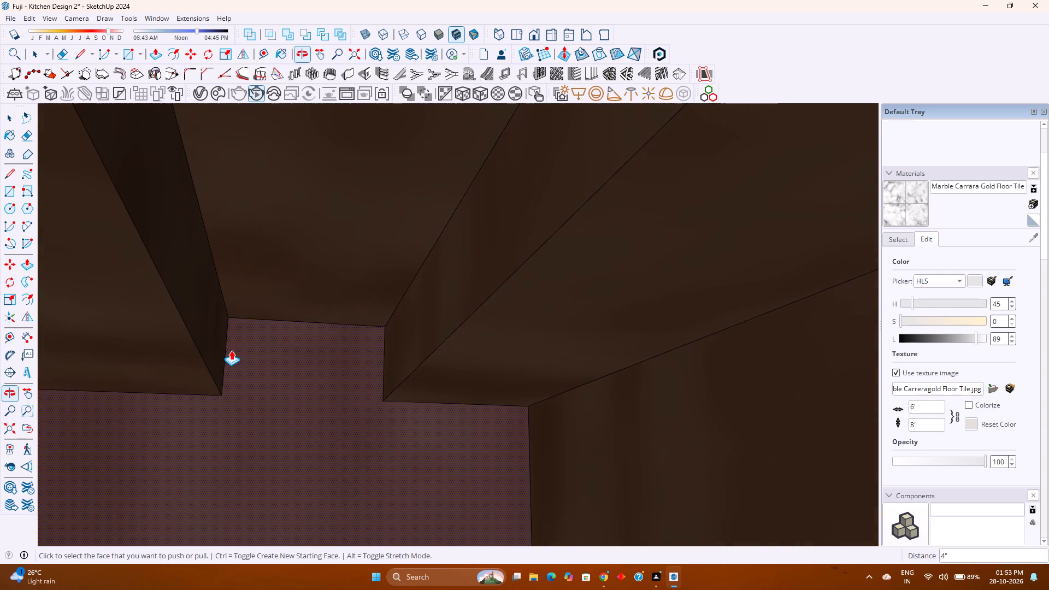
click(205, 334)
key(4)
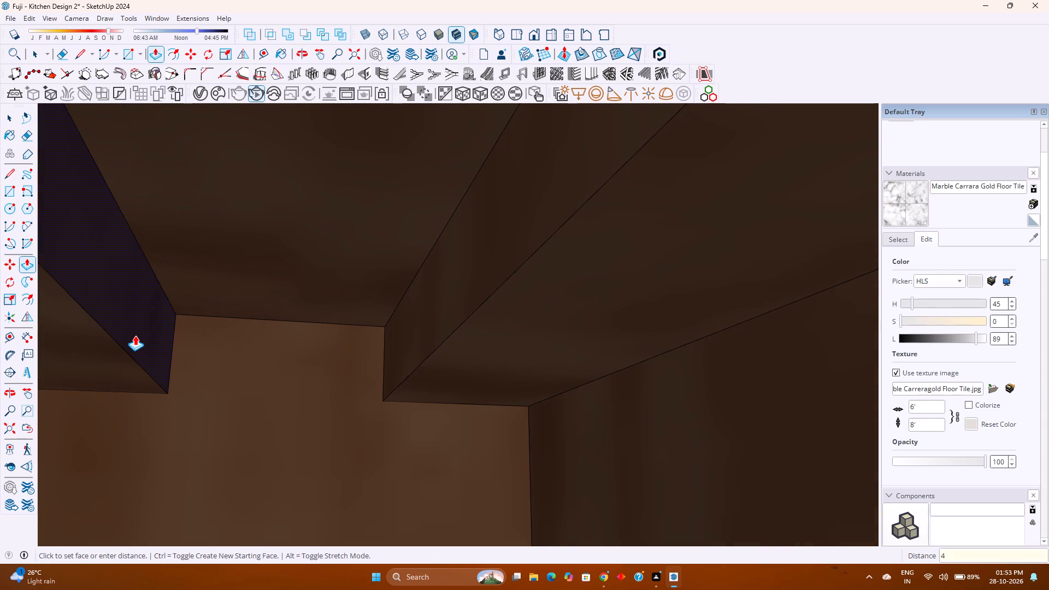
key(Return)
Pull the rear side face of the top compartment's ceiling groove 4" forward, away from the back panel.
click(404, 329)
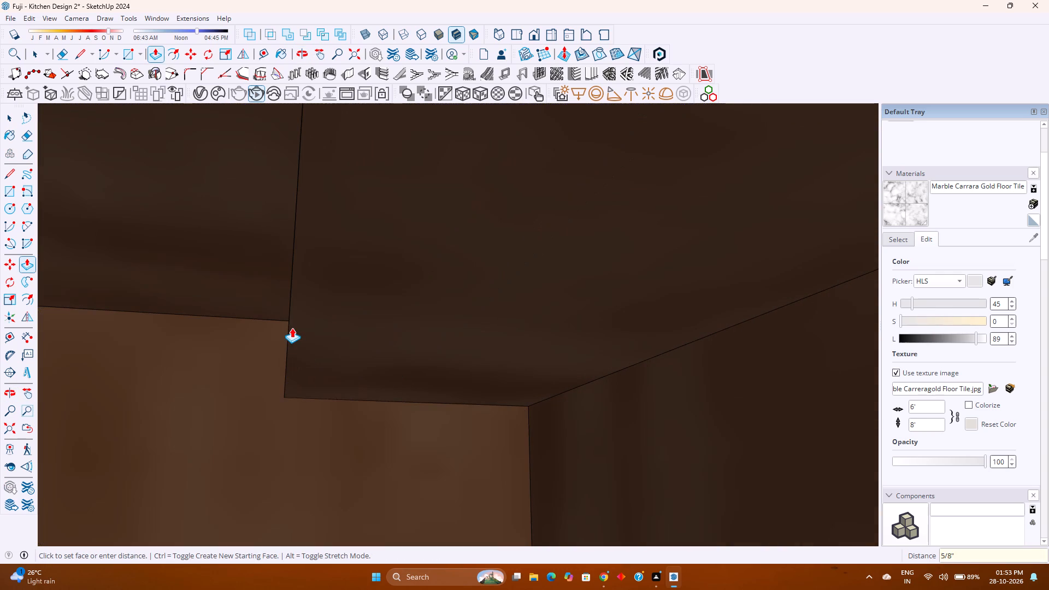
key(4)
key(Return)
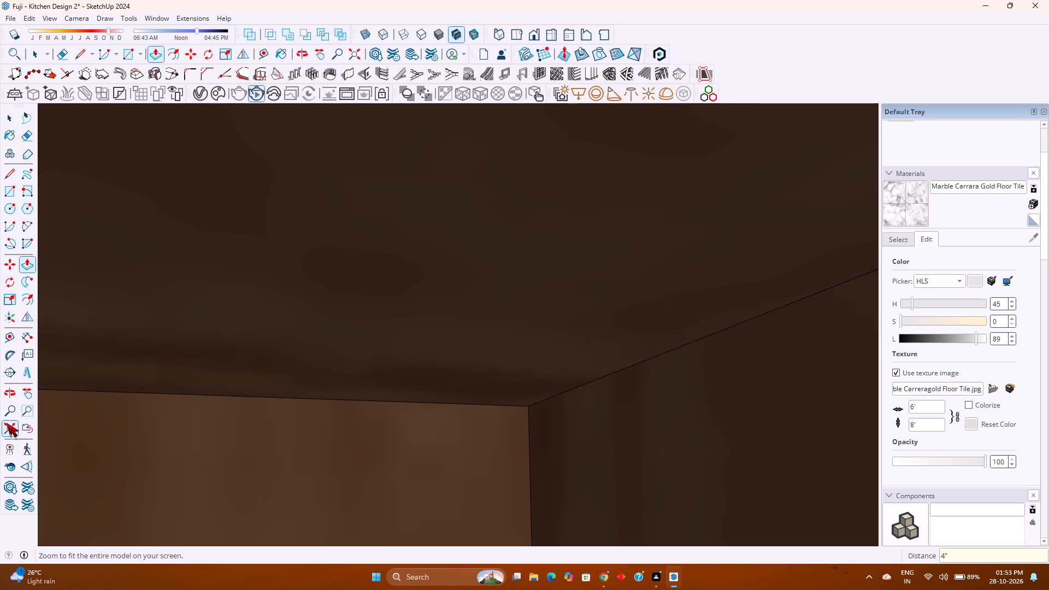
Bring the whole kitchen back into view from its open side, with the wooden wall cabinet in sight.
click(11, 421)
scroll(151, 395, down, 3)
middle_drag(155, 395, 410, 430)
middle_click(410, 430)
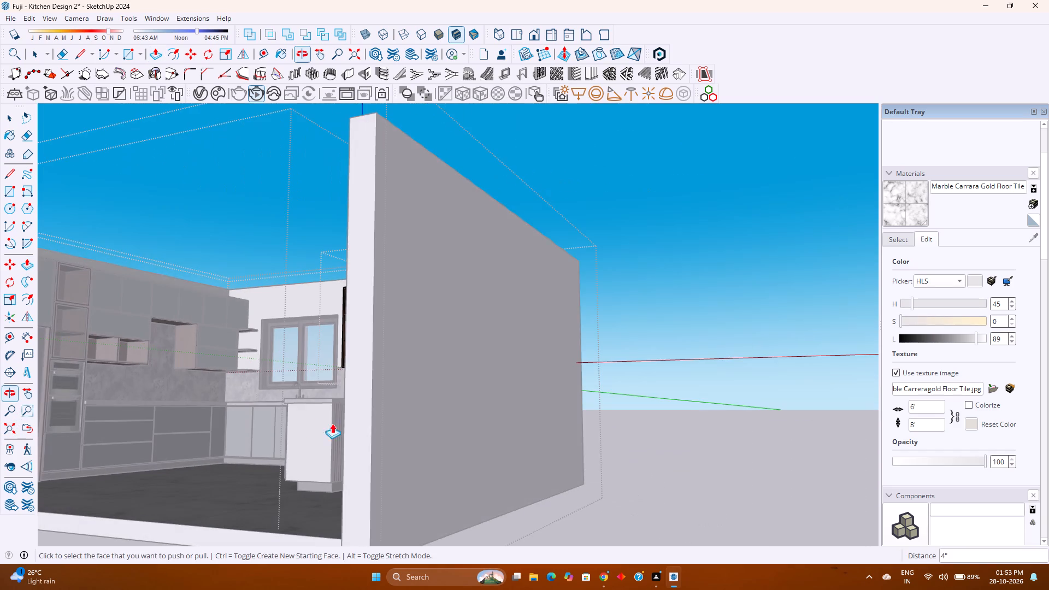
shift+middle_drag(149, 410, 363, 453)
shift+middle_drag(363, 453, 371, 453)
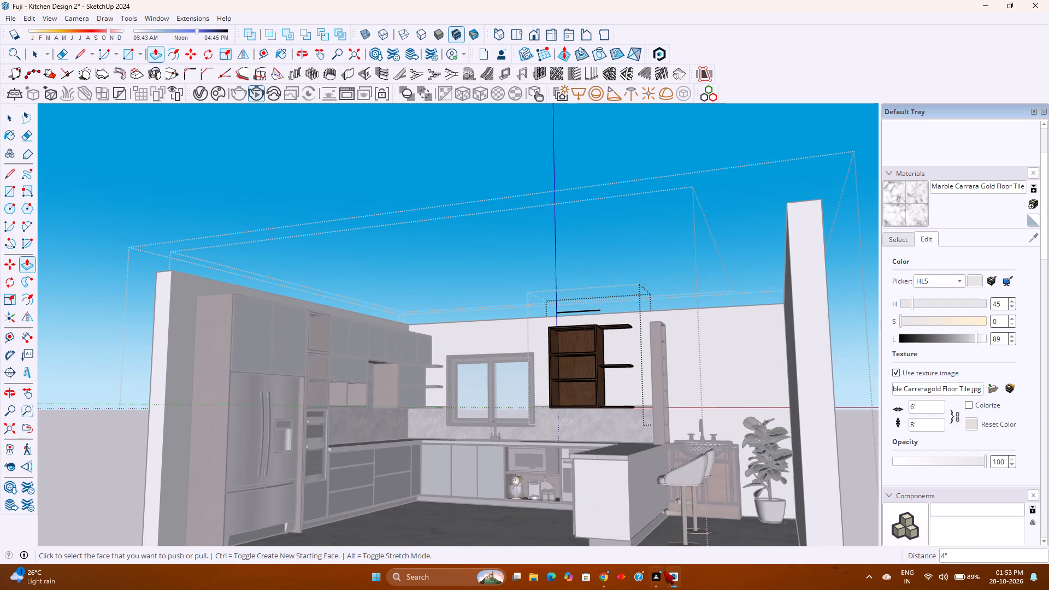
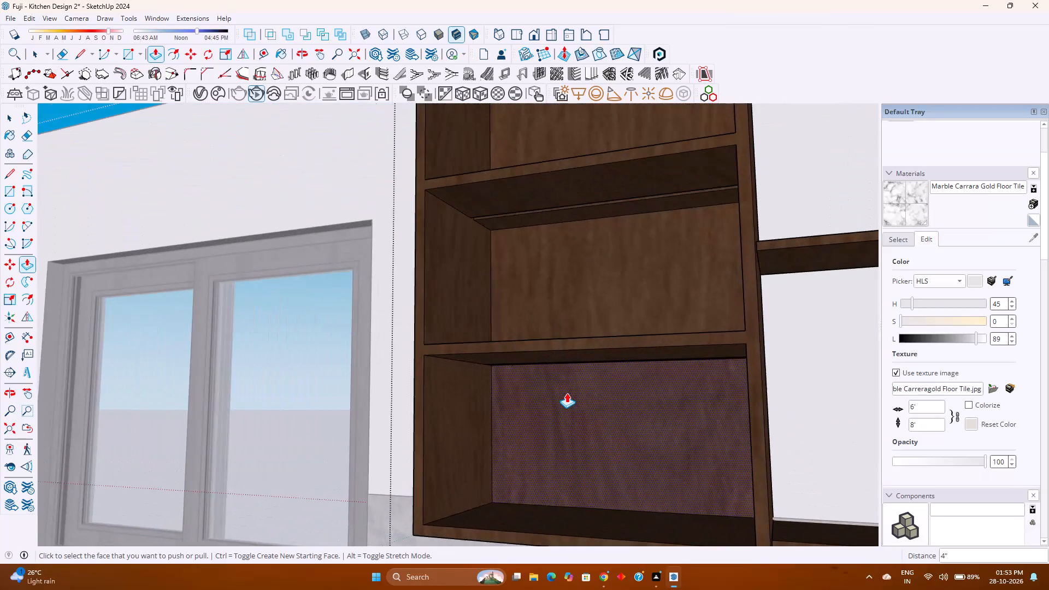
Extend the bottom compartment's ceiling groove 4" toward the cabinet's front by push/pulling its front side face.
middle_drag(563, 393, 543, 385)
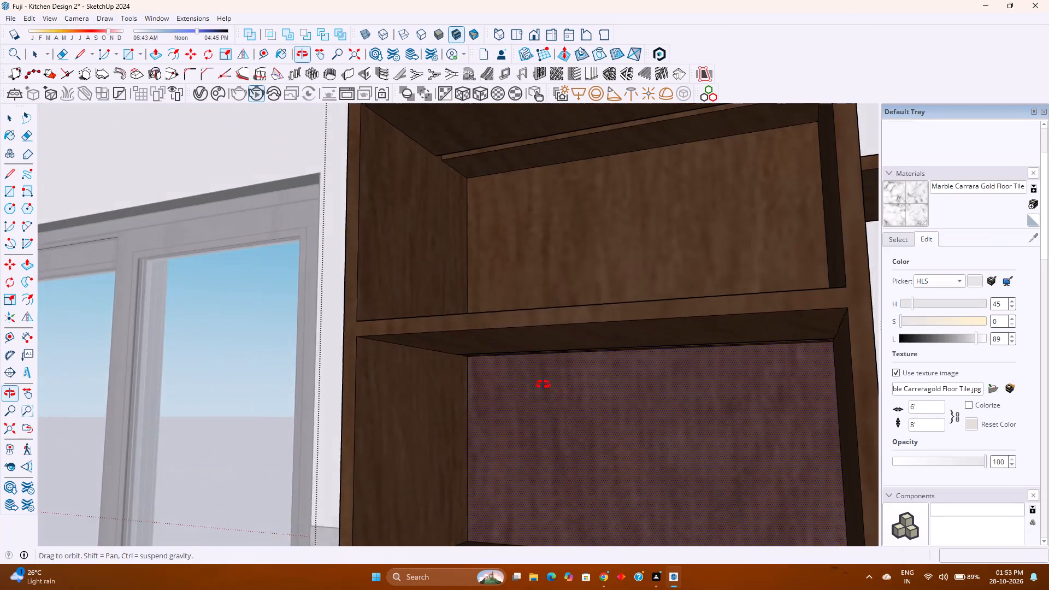
middle_drag(543, 385, 486, 365)
middle_click(486, 365)
scroll(503, 348, up, 16)
middle_drag(503, 352, 421, 347)
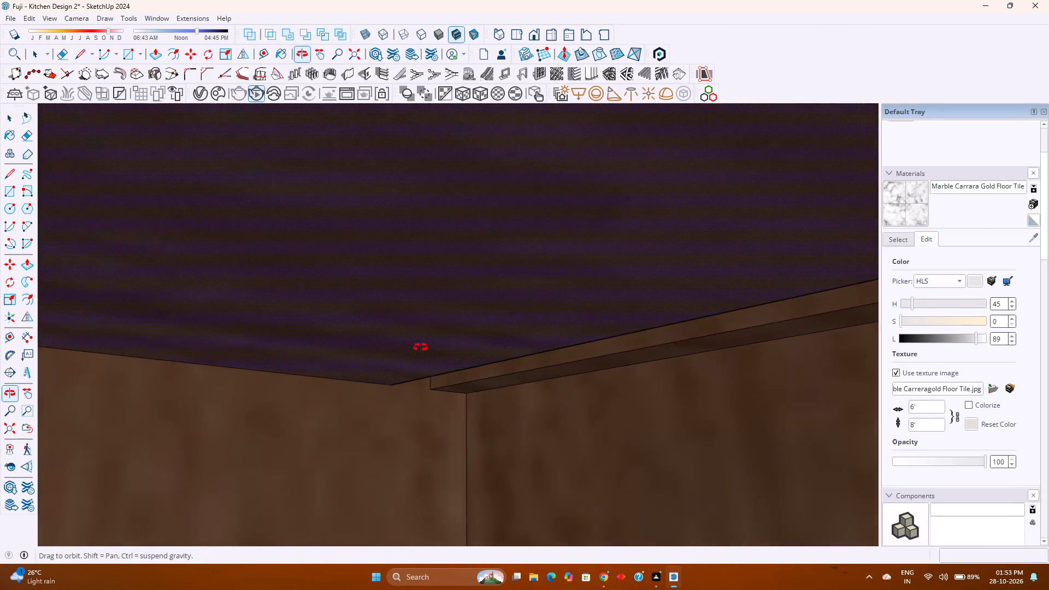
middle_drag(421, 347, 360, 350)
scroll(496, 378, up, 6)
middle_drag(486, 373, 390, 361)
middle_click(390, 361)
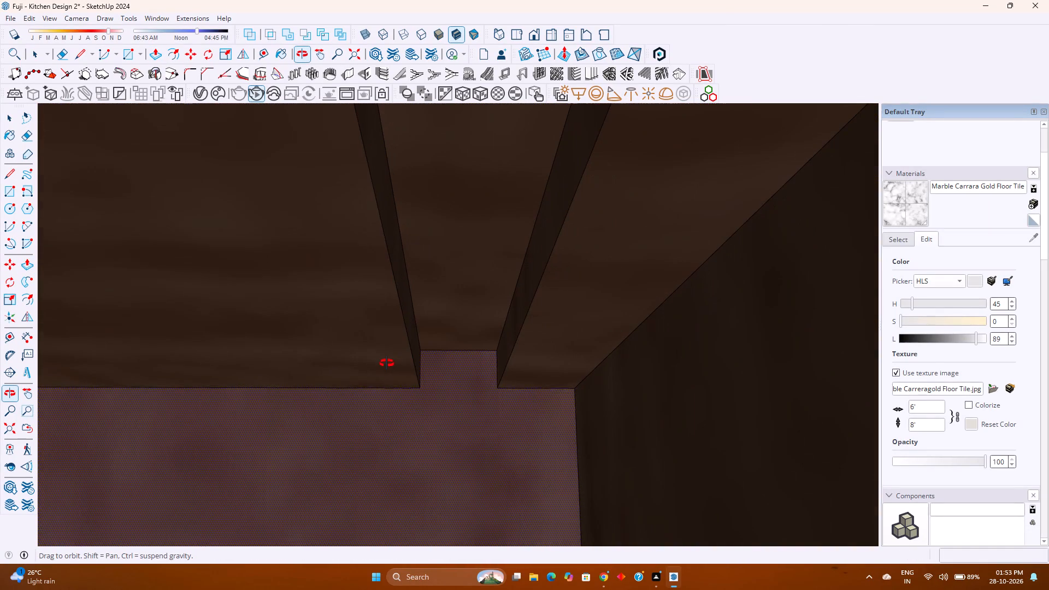
middle_click(387, 363)
click(415, 345)
key(4)
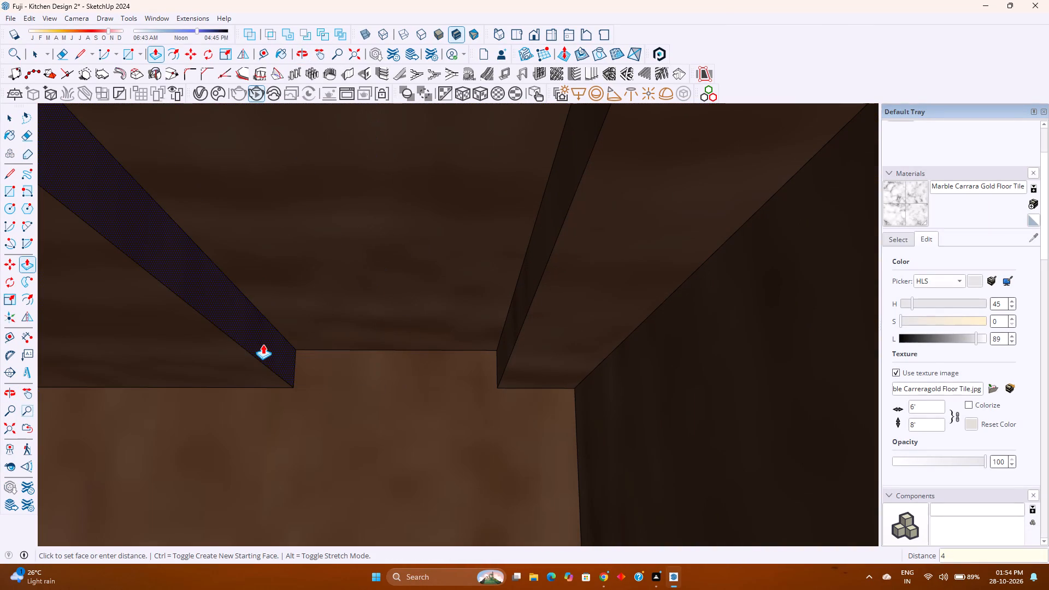
key(Return)
Pull the rear side face of the bottom compartment's ceiling groove 4" forward, away from the back panel.
double_click(520, 312)
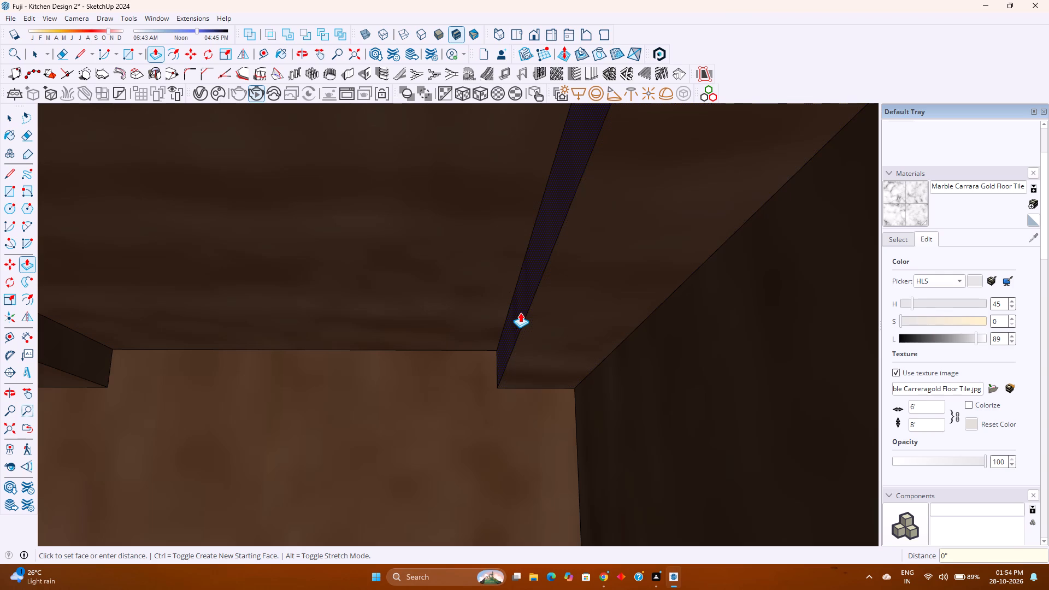
key(ctrl+z)
click(521, 312)
key(4)
key(Return)
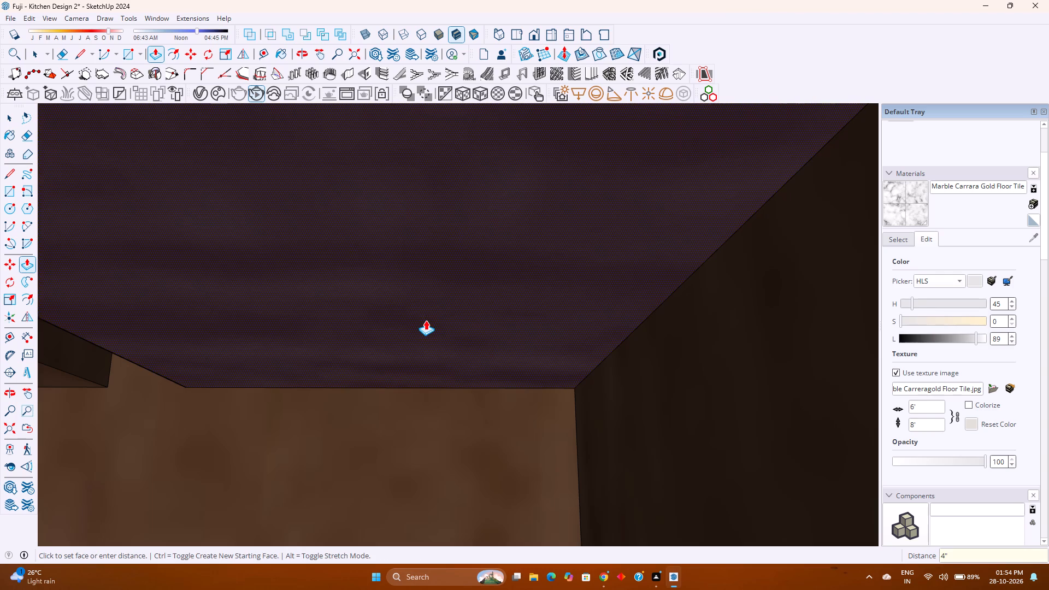
key(space)
Make the flat wooden strip floating above the wall cabinet into a group.
click(13, 434)
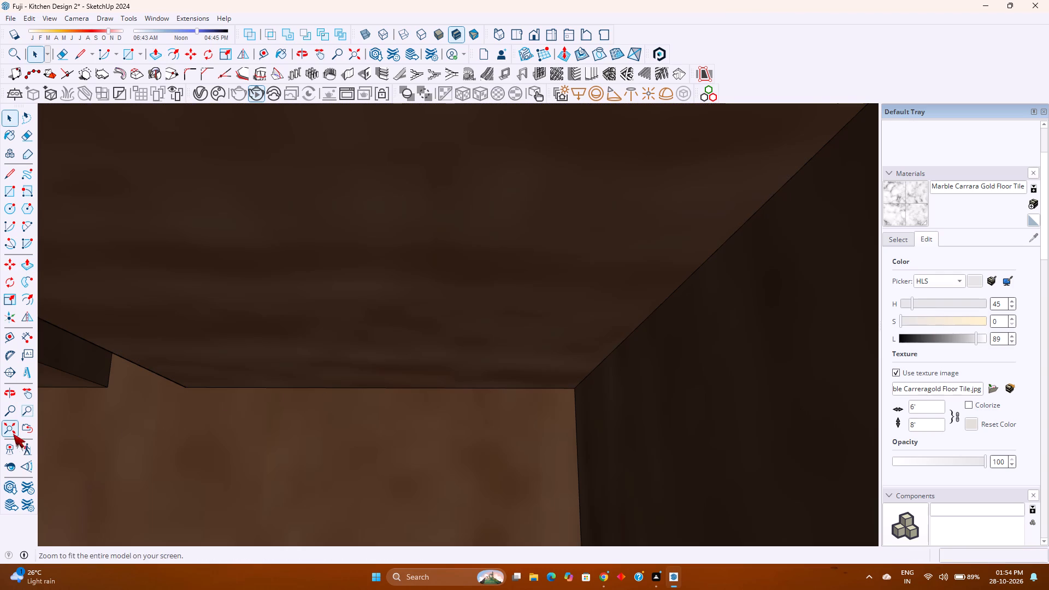
middle_drag(209, 397, 704, 435)
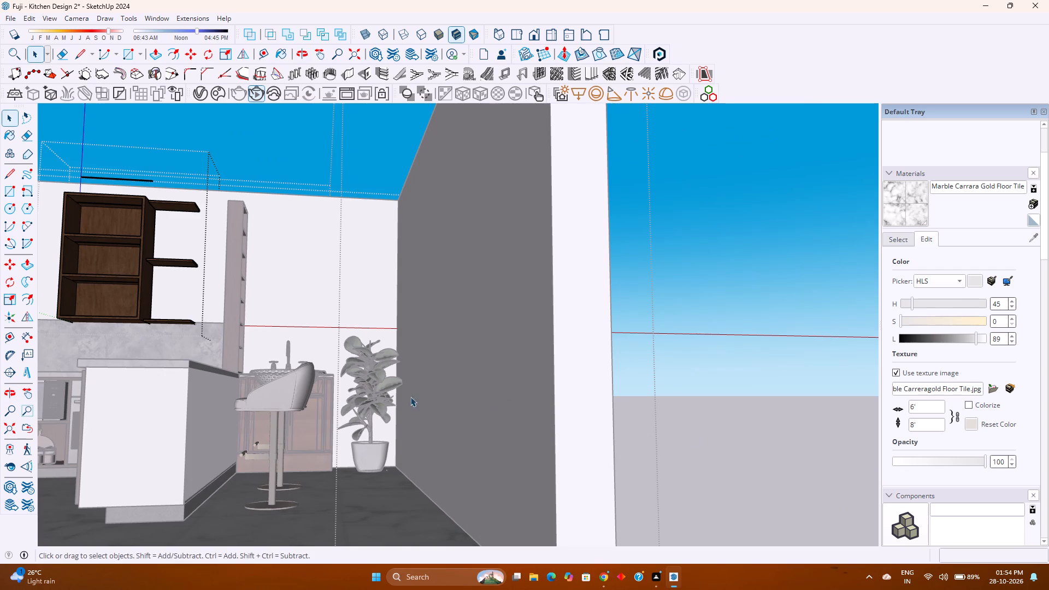
shift+middle_click(281, 399)
shift+middle_drag(285, 399, 544, 492)
shift+middle_click(544, 492)
scroll(296, 263, up, 7)
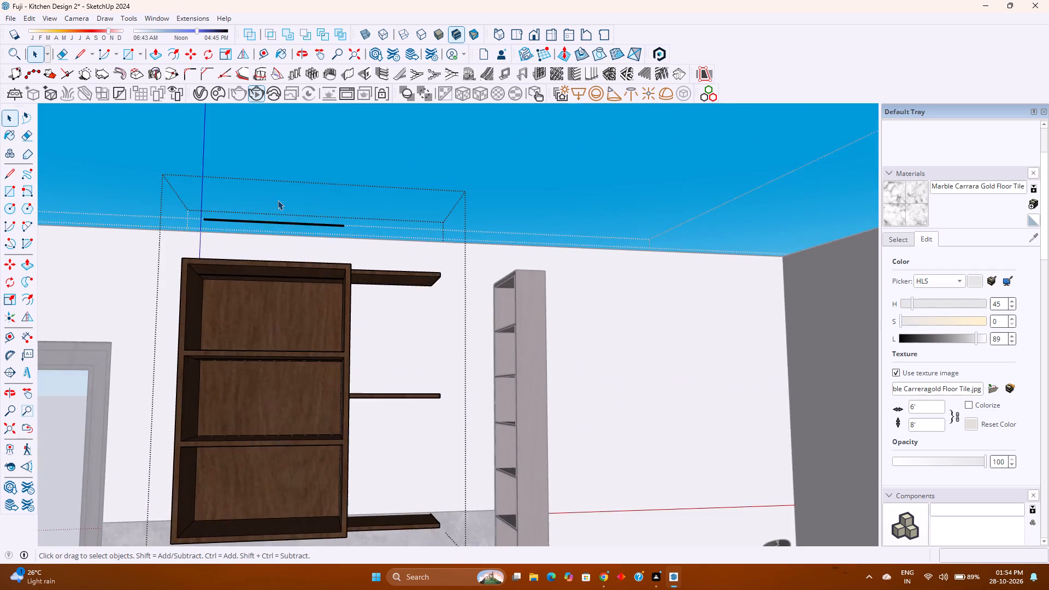
scroll(278, 200, up, 9)
scroll(304, 244, up, 3)
middle_drag(305, 244, 281, 334)
scroll(309, 251, up, 4)
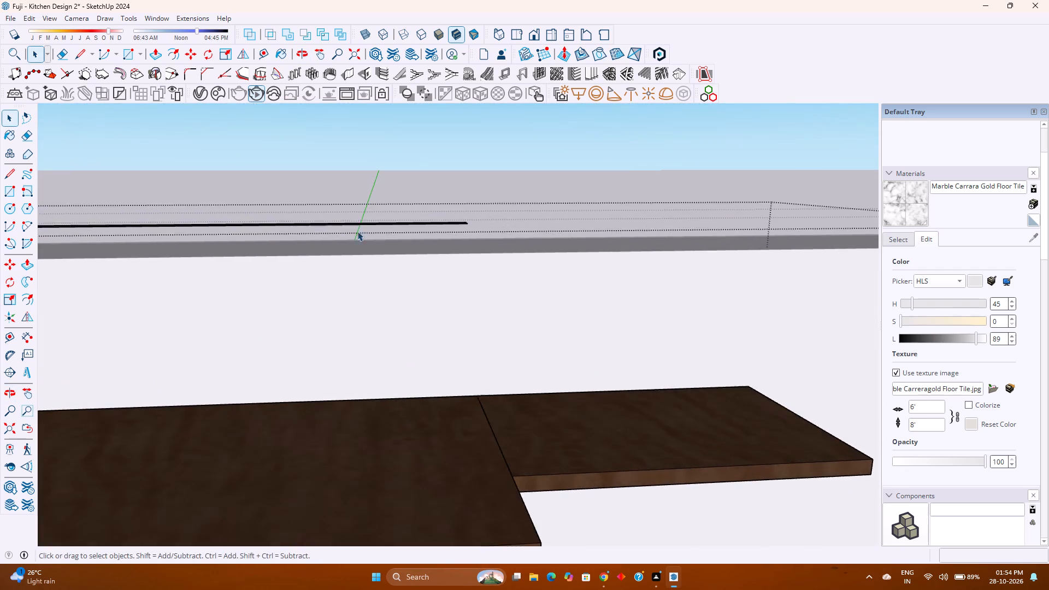
middle_drag(360, 231, 400, 350)
double_click(436, 260)
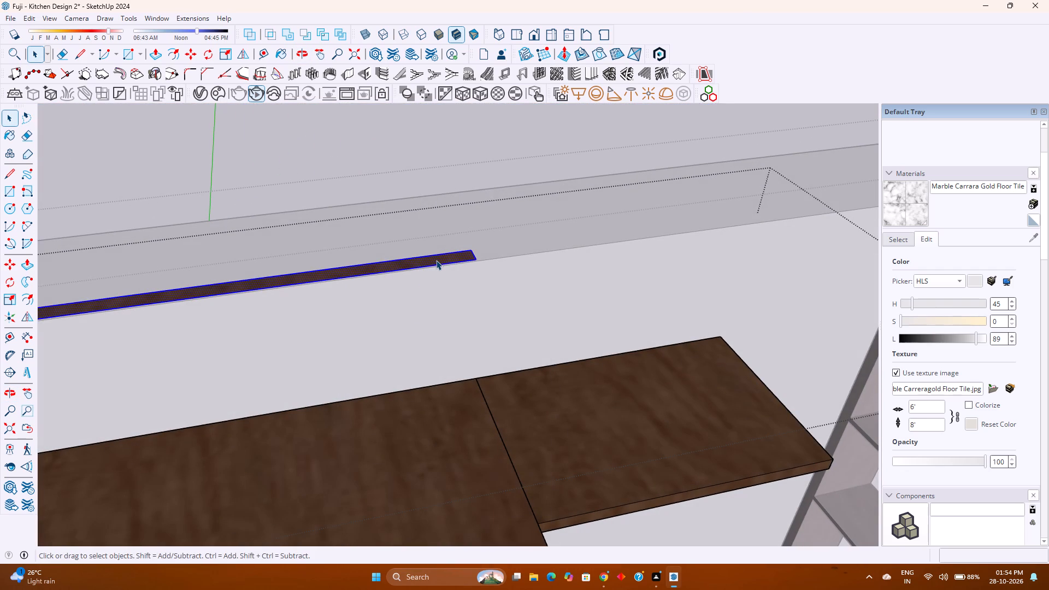
right_click(436, 260)
click(473, 365)
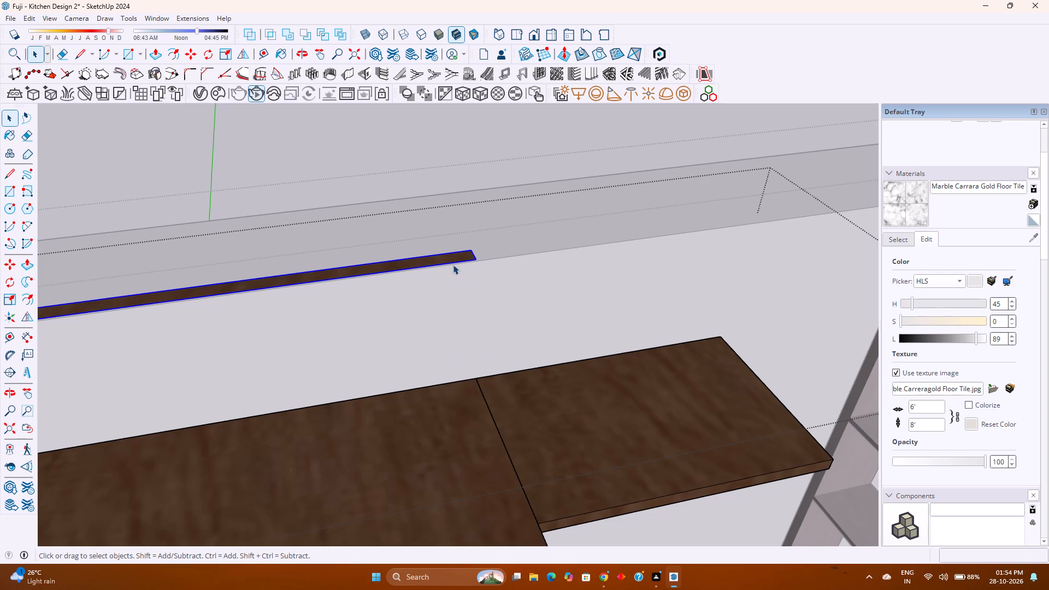
Open the floating strip's group for editing and select its face.
double_click(453, 261)
scroll(453, 261, up, 5)
click(453, 261)
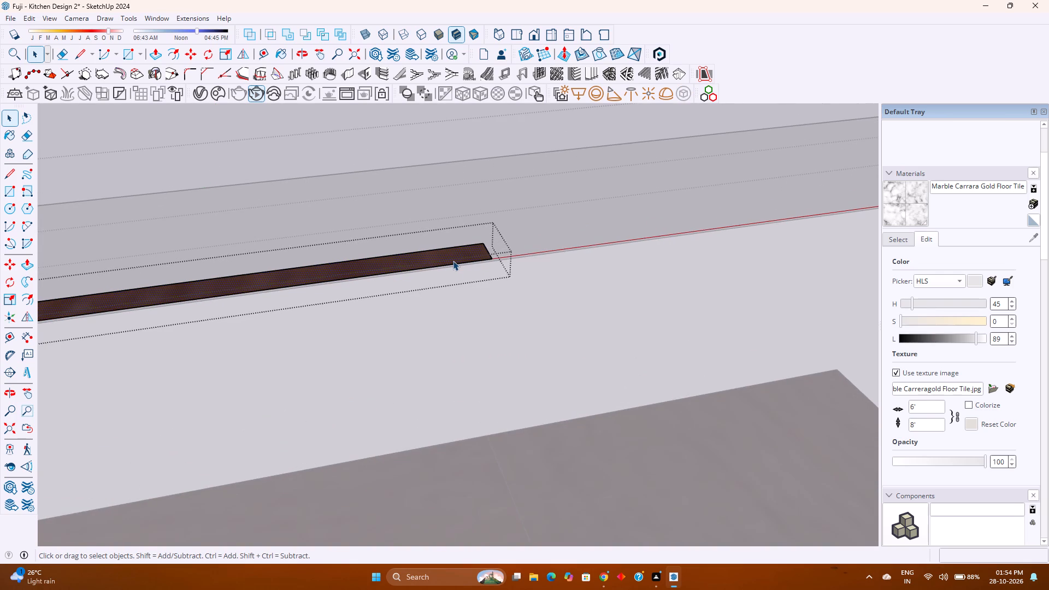
scroll(927, 303, up, 7)
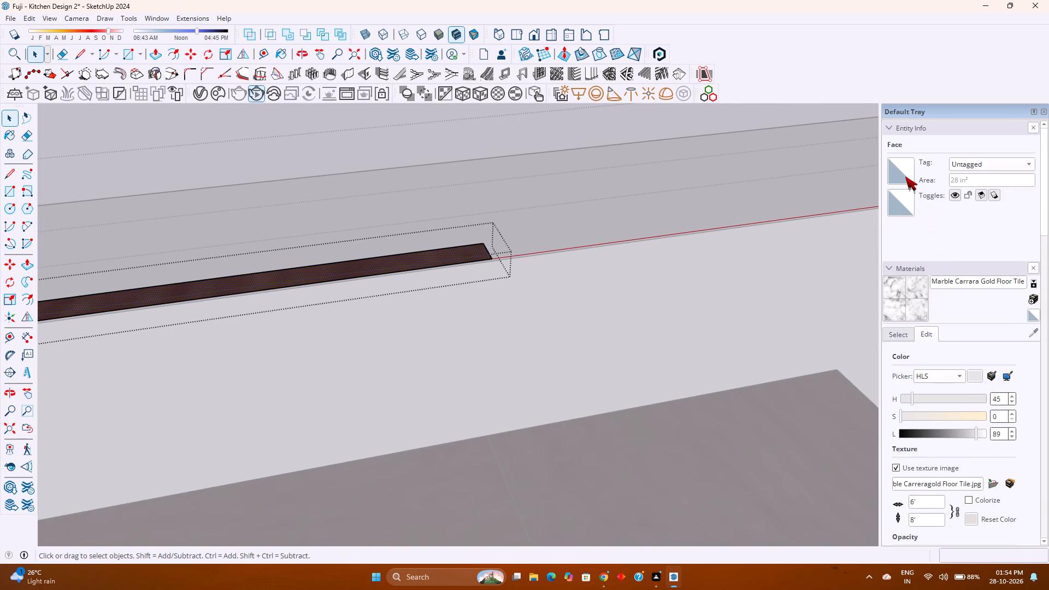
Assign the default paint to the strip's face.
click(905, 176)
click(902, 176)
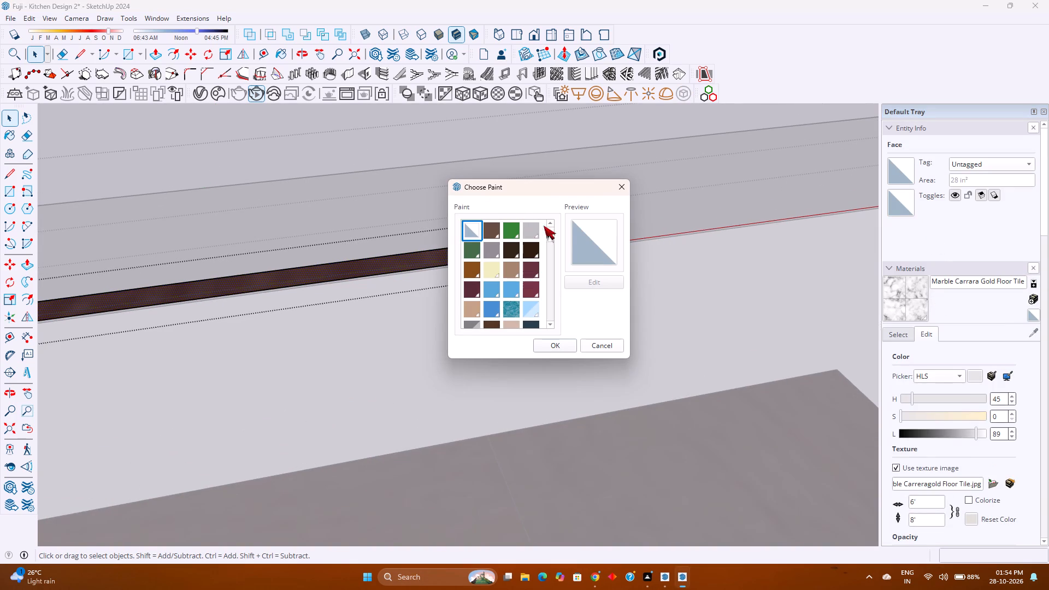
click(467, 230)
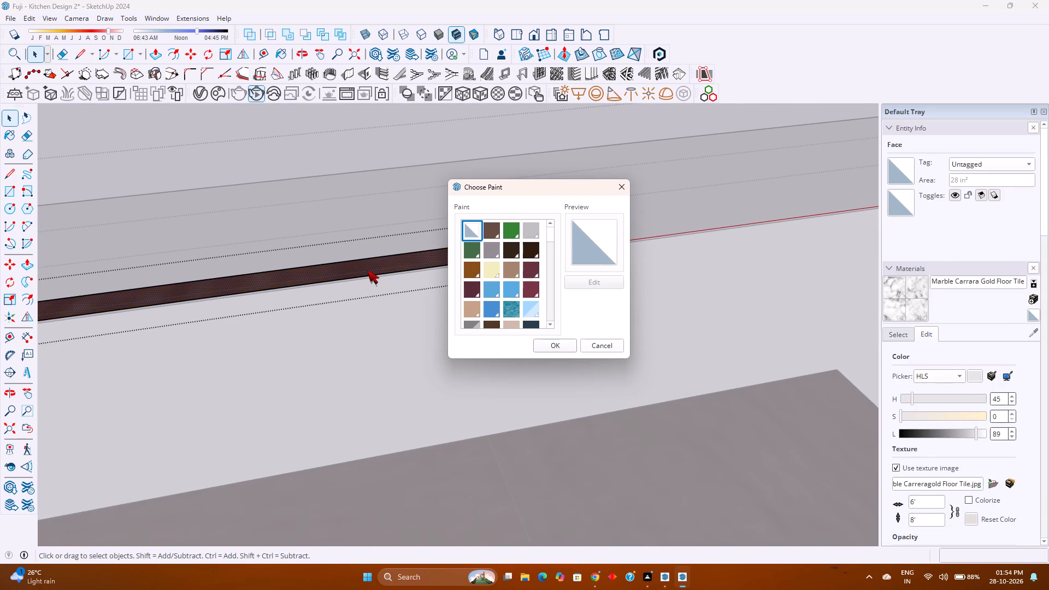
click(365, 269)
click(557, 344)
Push/pull the strip's face up 0.5" to give it thickness, and leave the group.
middle_drag(447, 290, 463, 267)
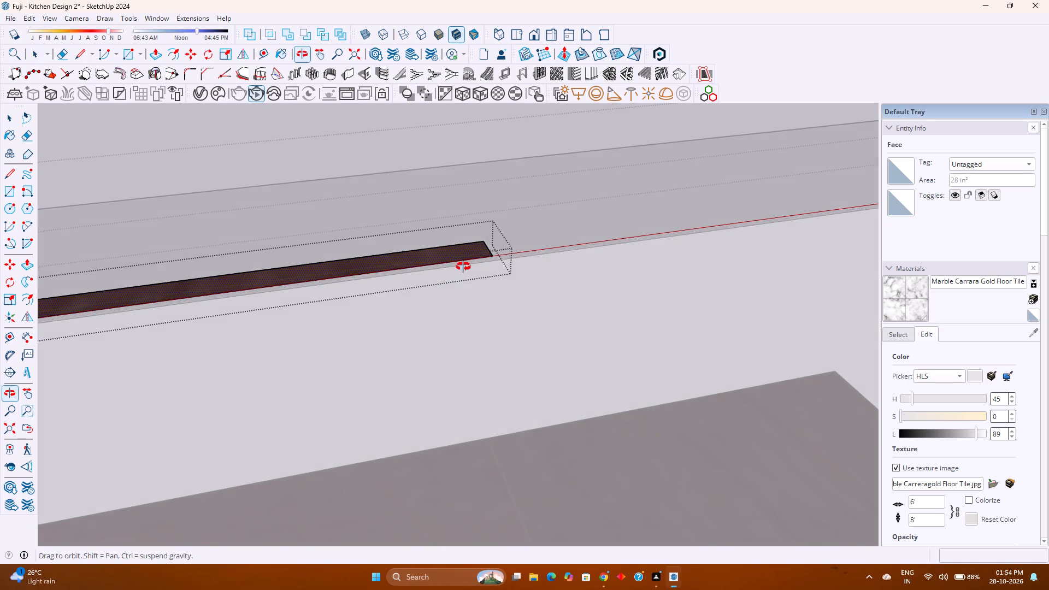
middle_drag(463, 267, 486, 234)
middle_click(486, 234)
shift+scroll(410, 259, up, 1)
shift+middle_drag(410, 259, 521, 387)
shift+middle_click(521, 387)
shift+middle_click(521, 387)
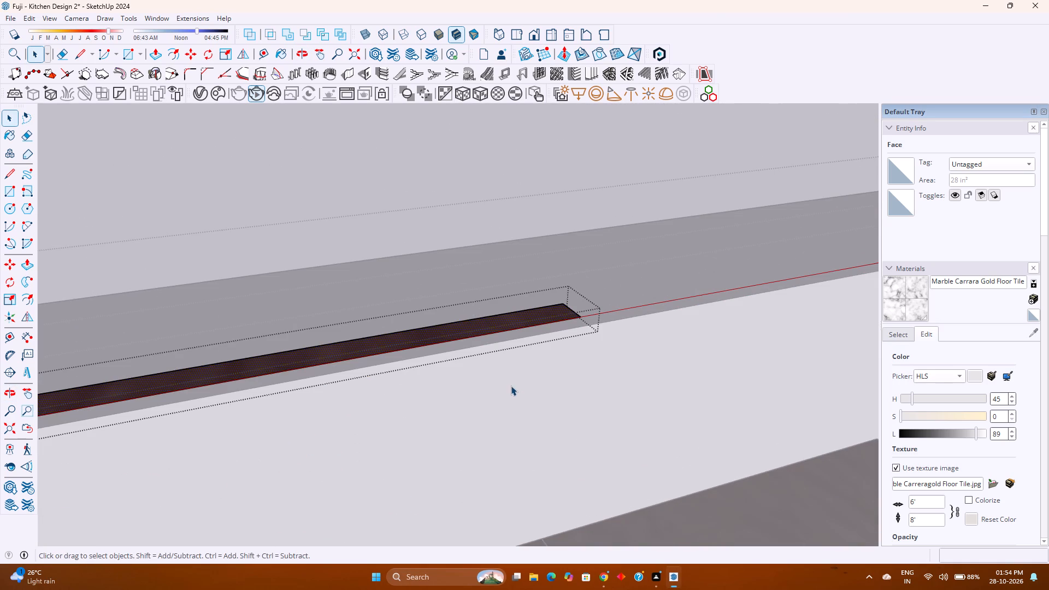
key(p)
click(502, 328)
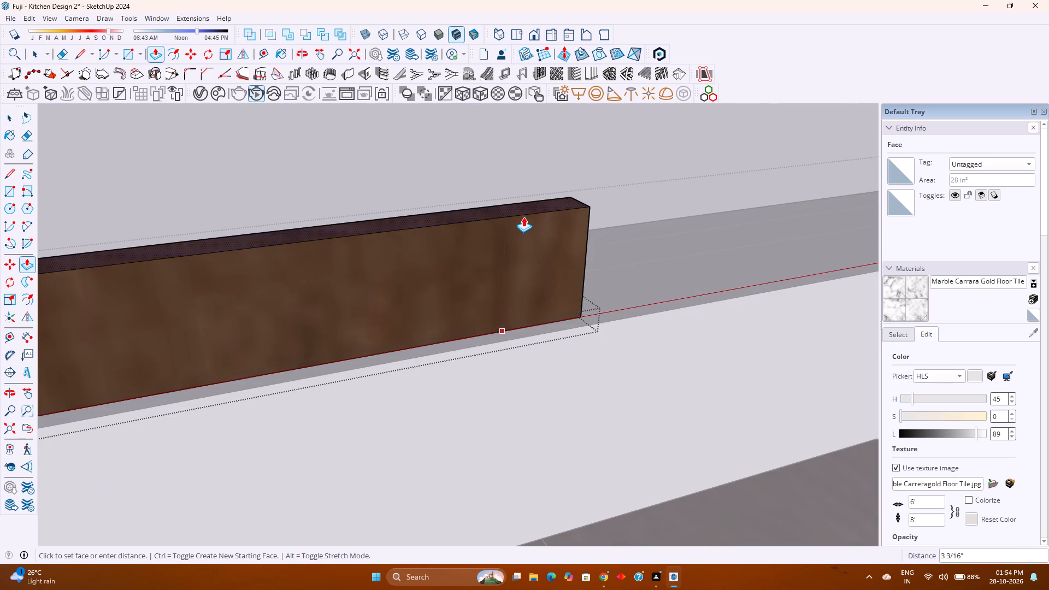
text(0.5)
key(Return)
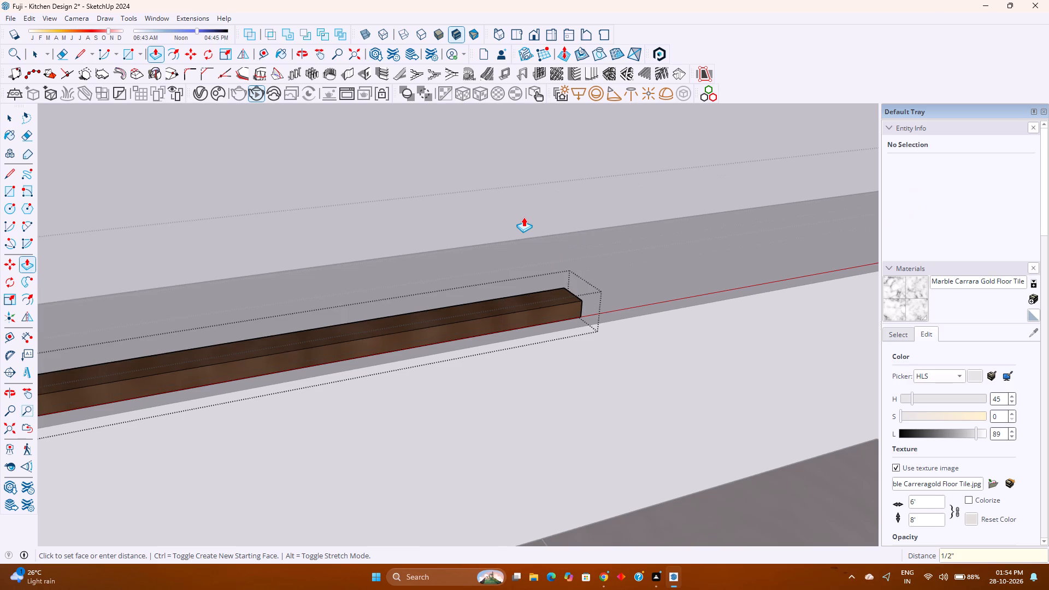
key(space)
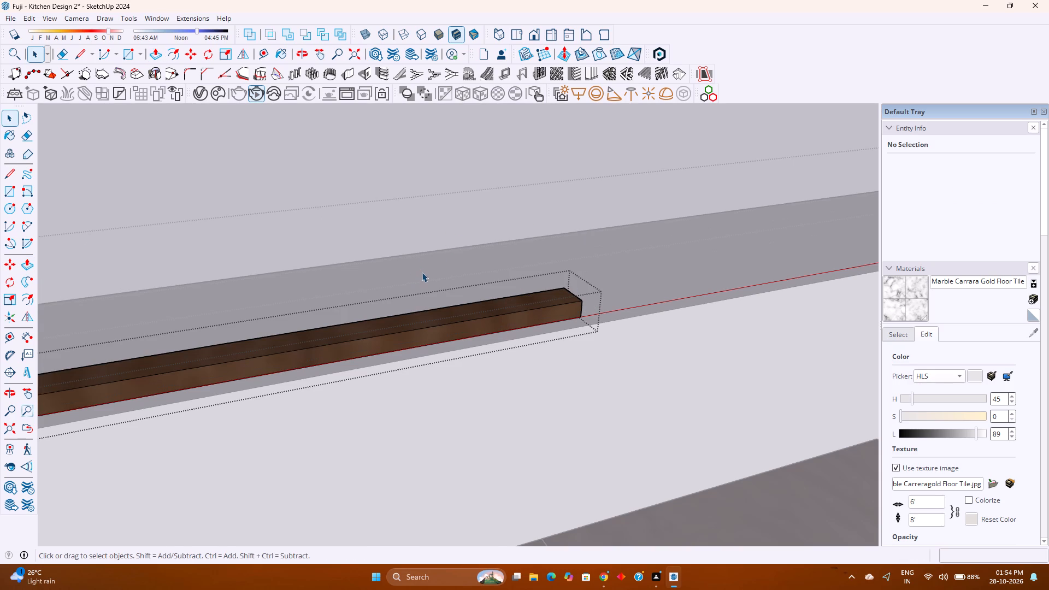
key(Escape)
Select the strip group and create a new Emissive material in the V-Ray Asset Editor.
click(439, 322)
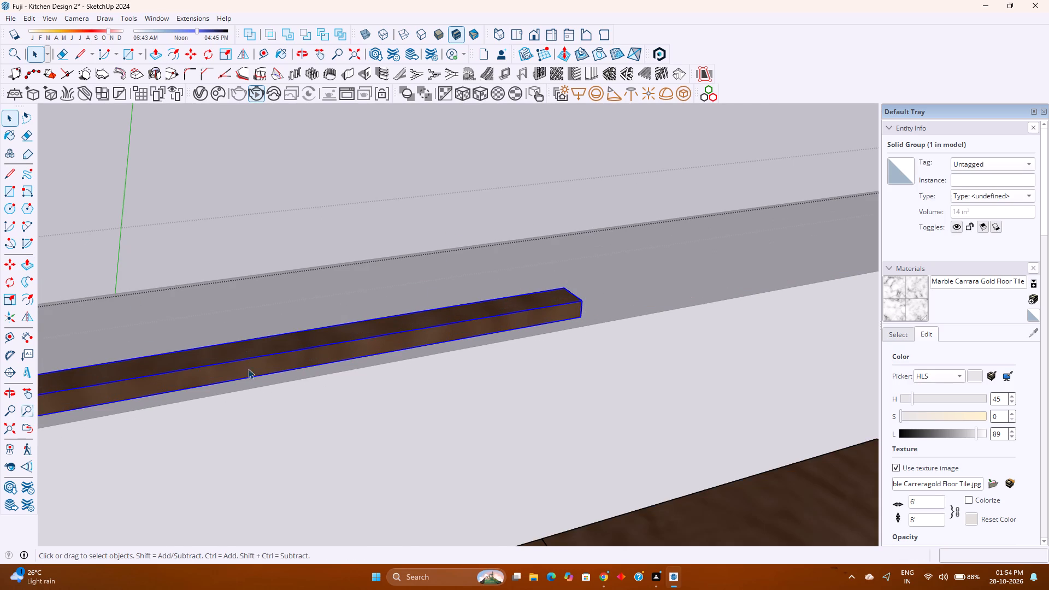
scroll(469, 366, down, 11)
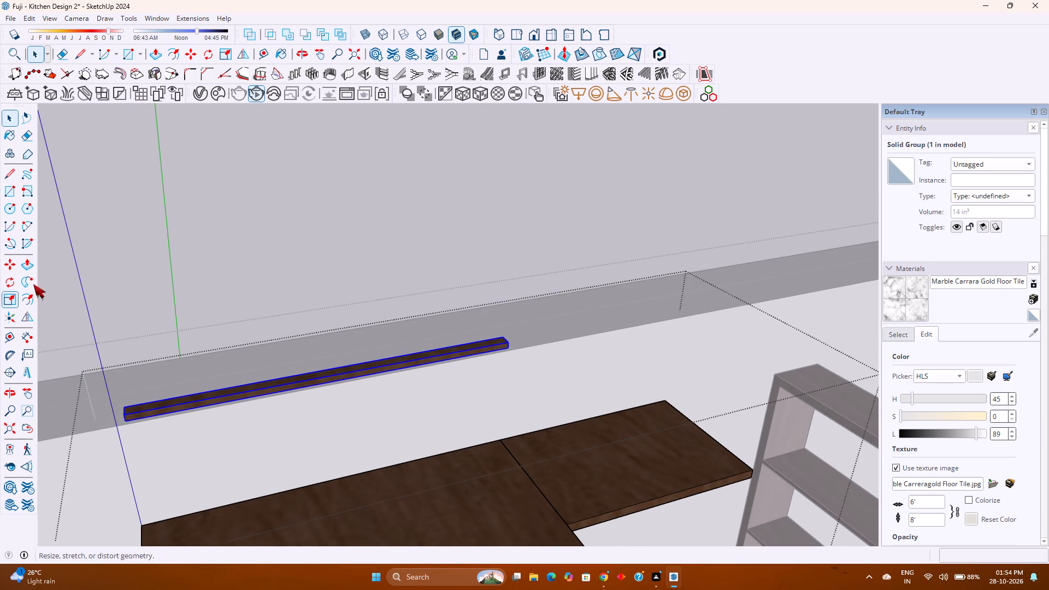
click(205, 95)
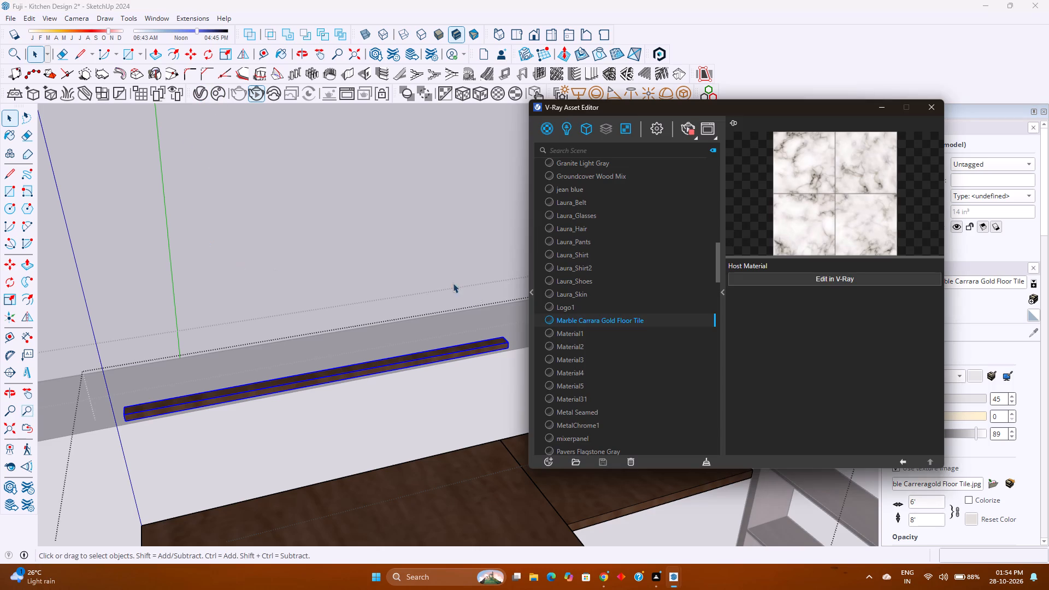
right_click(545, 134)
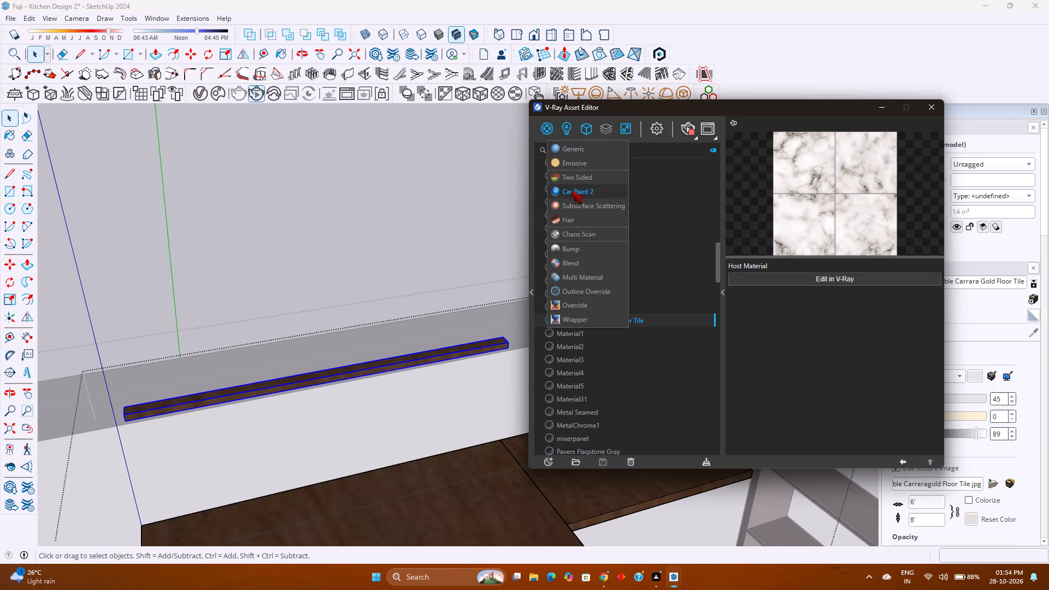
click(567, 163)
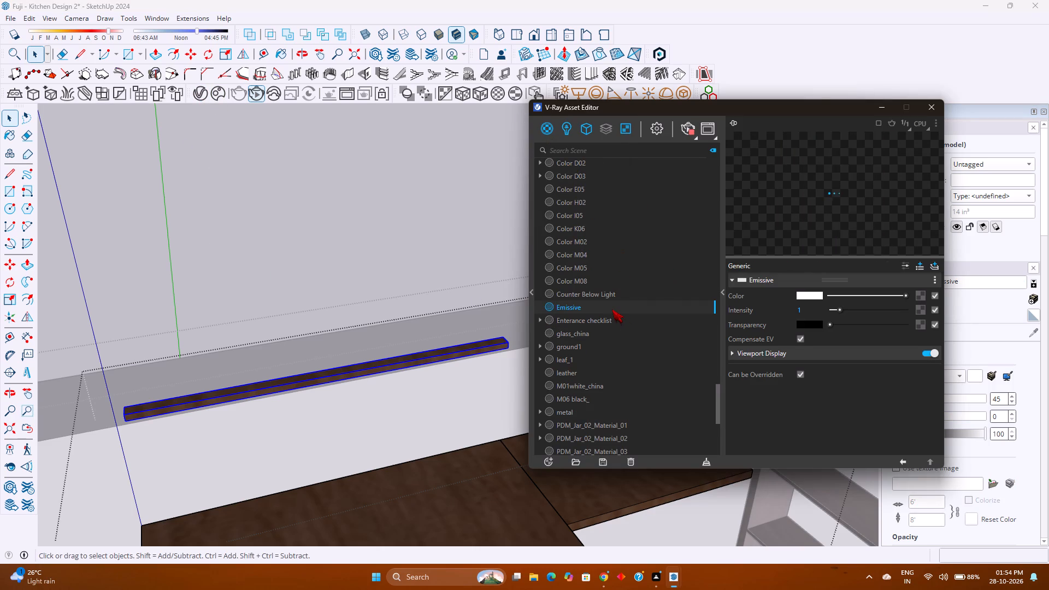
Rename the new emissive material as Cupboard Light.
right_click(600, 308)
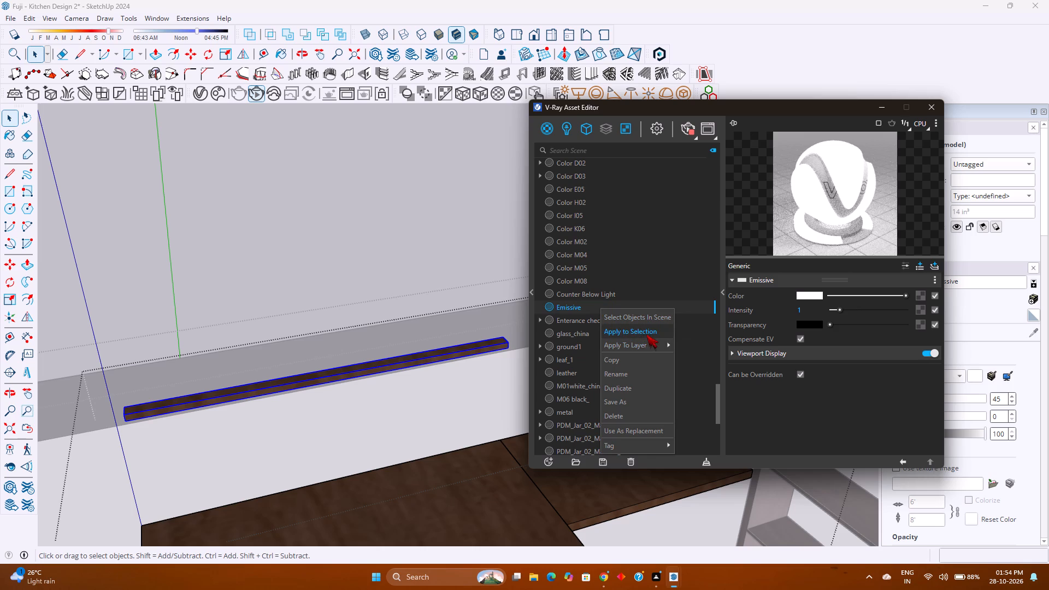
click(615, 371)
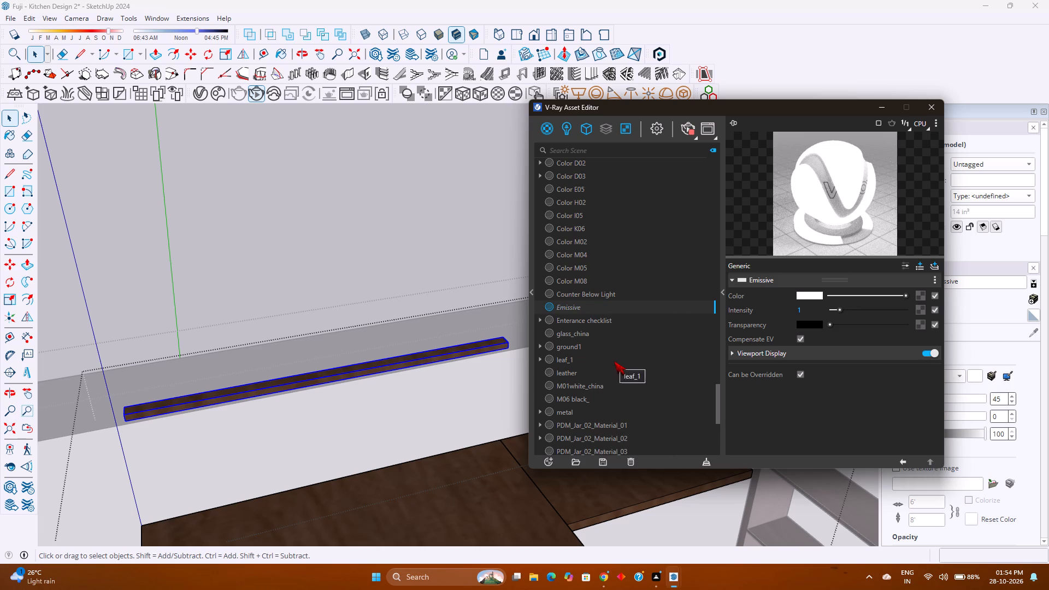
key(BackSpace)
key(BackSpace)
key(BackSpace)
key(BackSpace)
key(BackSpace)
key(BackSpace)
key(BackSpace)
key(BackSpace)
key(BackSpace)
key(BackSpace)
key(BackSpace)
key(BackSpace)
key(BackSpace)
key(BackSpace)
key(BackSpace)
text(Cupboard)
key(space)
text(Light)
click(812, 299)
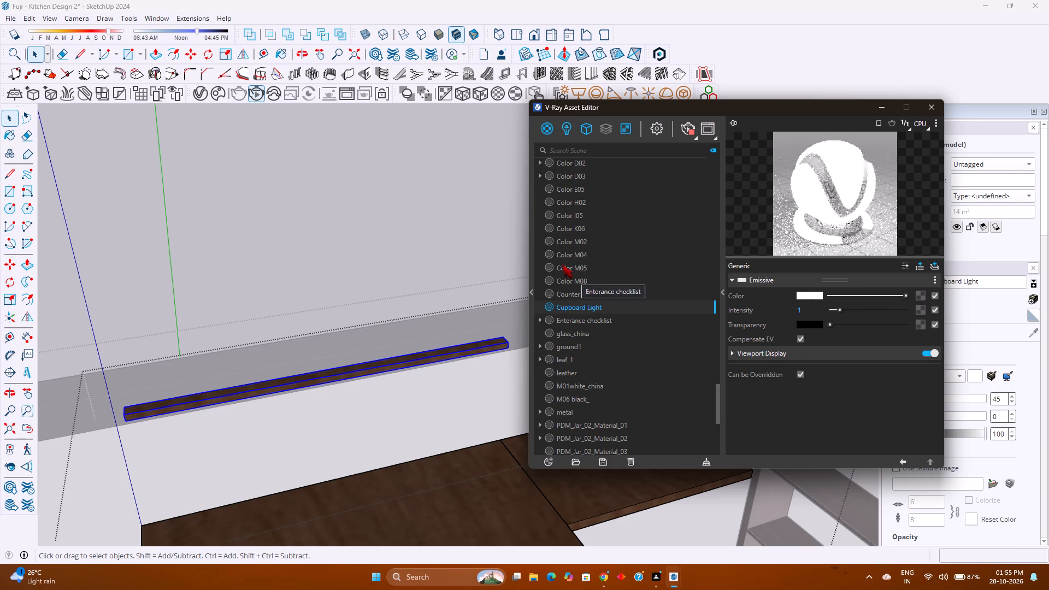
Set the Cupboard Light material's emissive colour to light peach (R 0.991, G 0.824, B 0.673) and its intensity to 10.
click(813, 294)
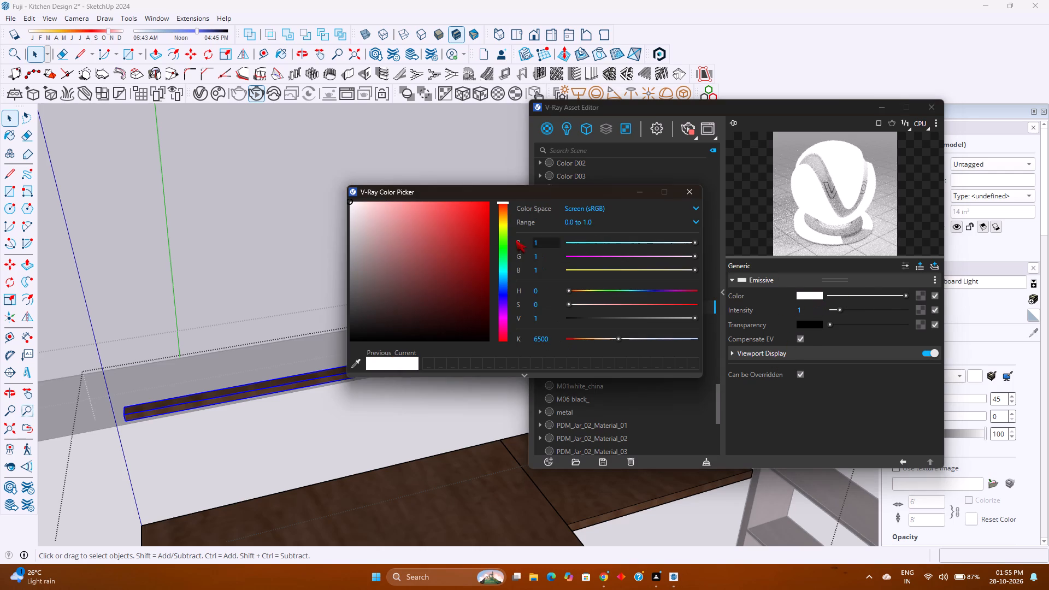
click(503, 213)
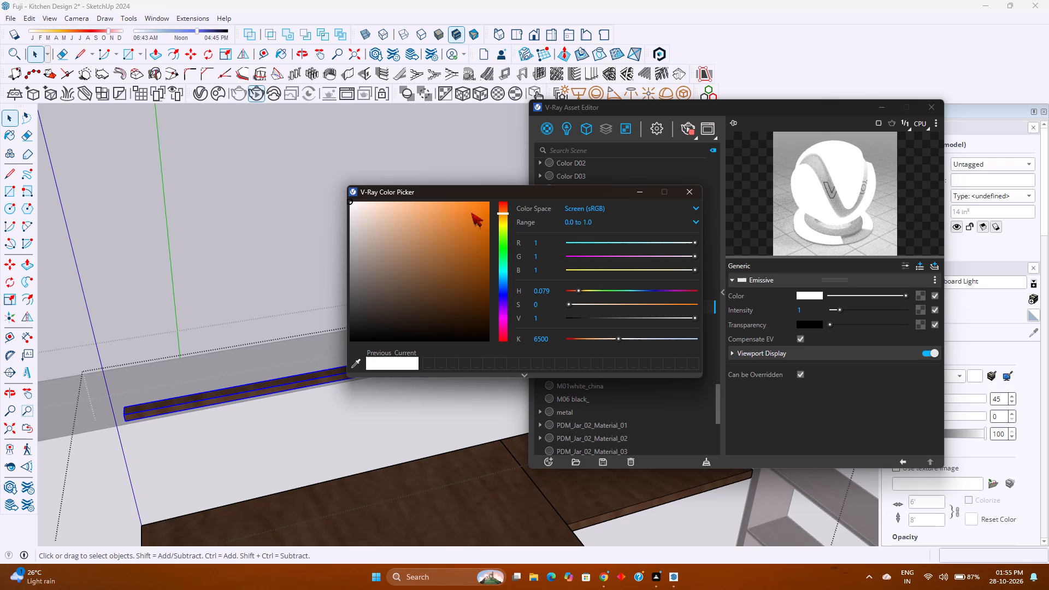
click(394, 203)
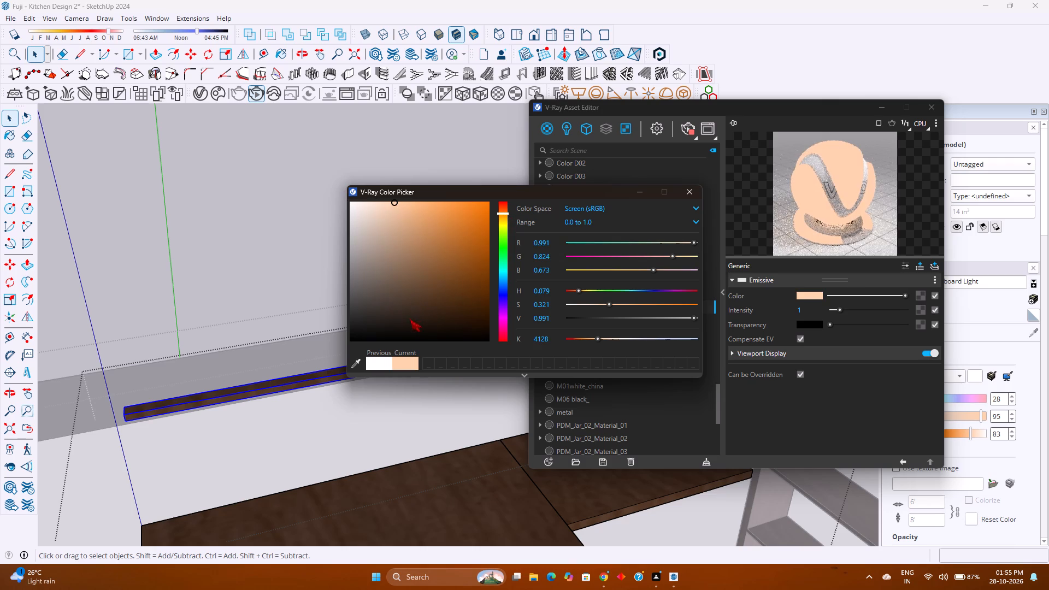
click(687, 191)
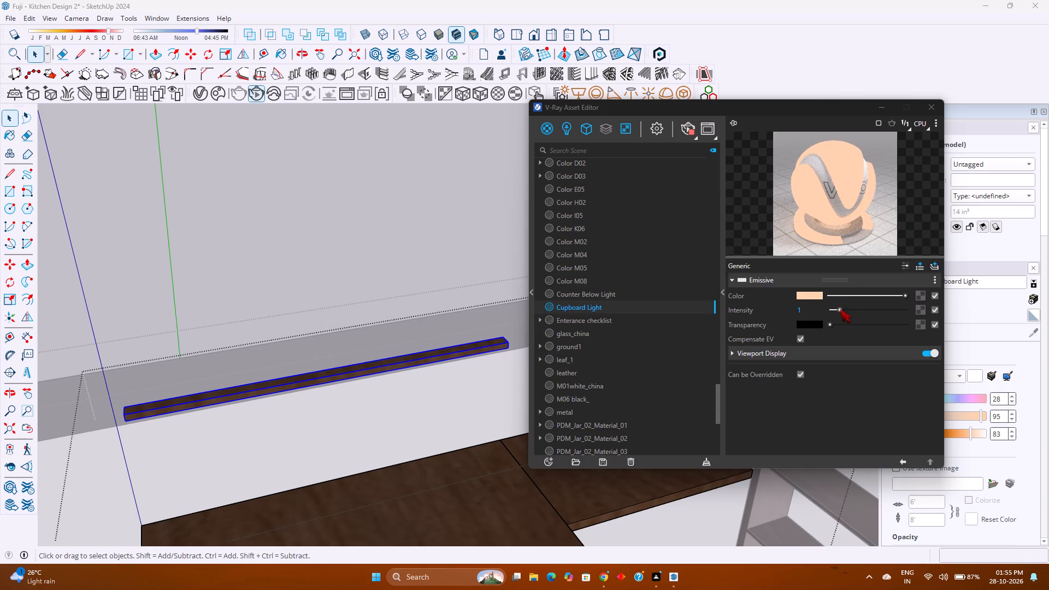
drag(838, 310, 895, 305)
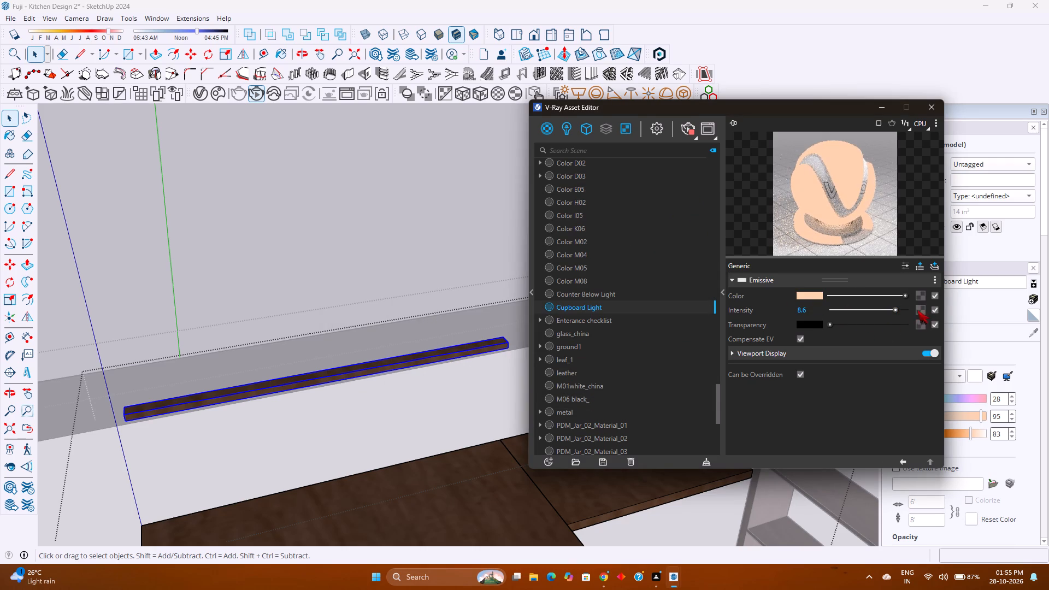
drag(897, 309, 923, 308)
drag(898, 308, 936, 309)
drag(936, 309, 940, 308)
double_click(815, 334)
Apply the Cupboard Light material to the strip group above the cabinet and close the V-Ray Asset Editor.
click(512, 282)
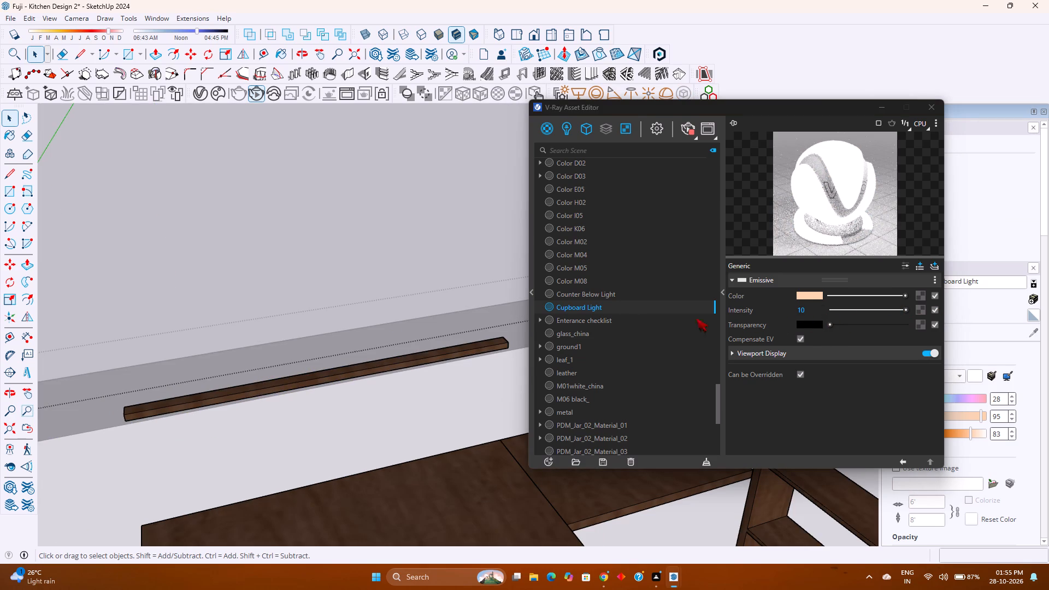
click(380, 366)
double_click(380, 367)
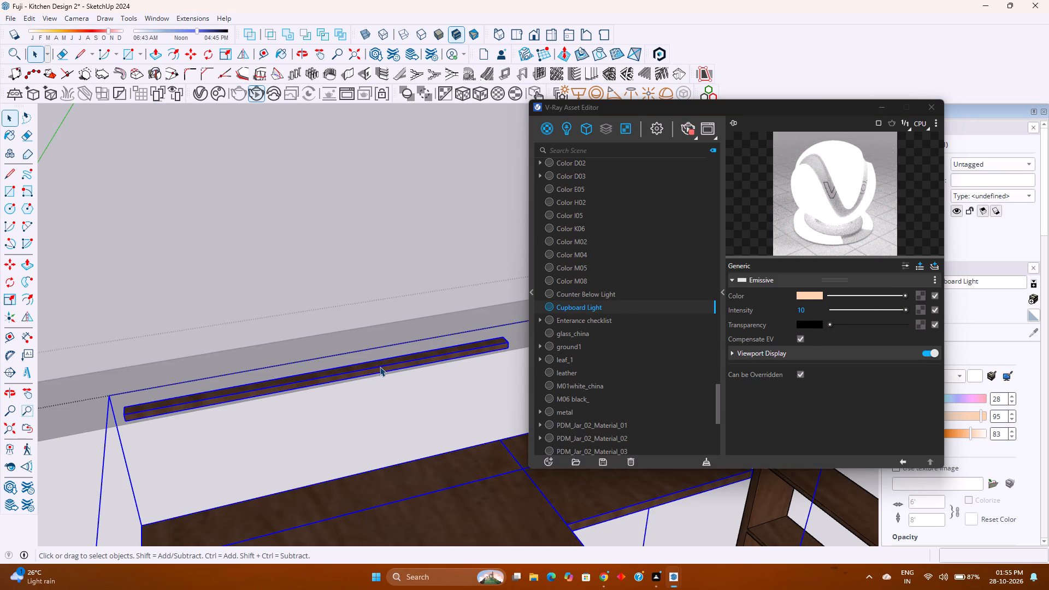
click(381, 368)
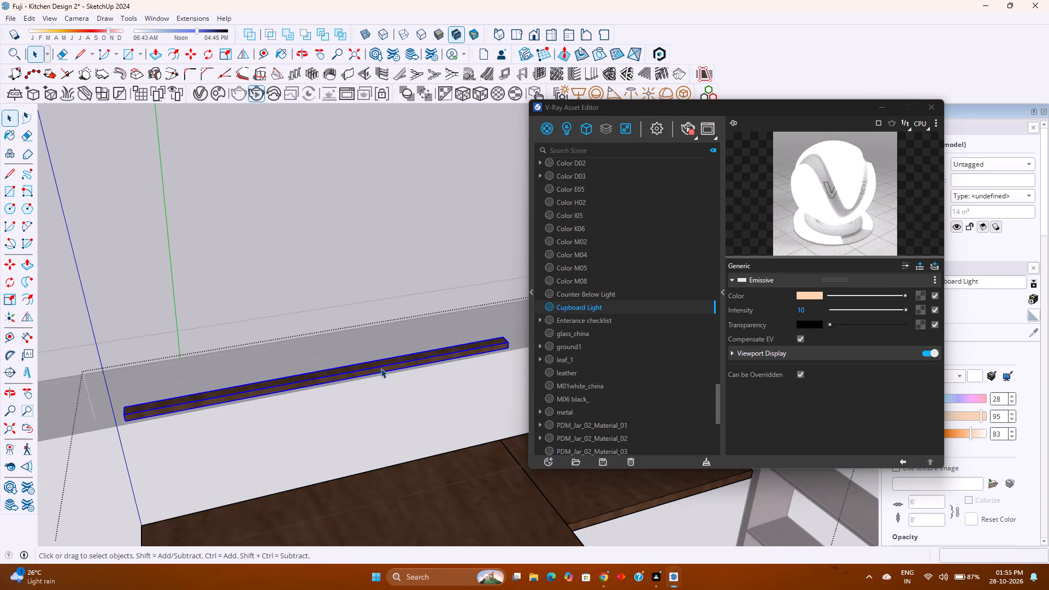
right_click(381, 368)
click(610, 311)
right_click(610, 310)
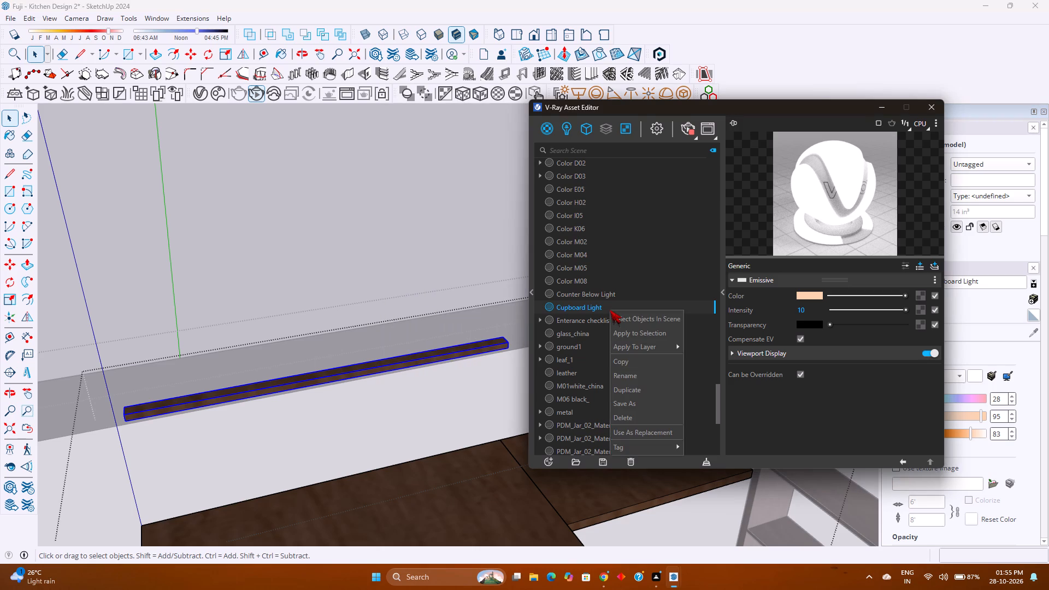
click(639, 334)
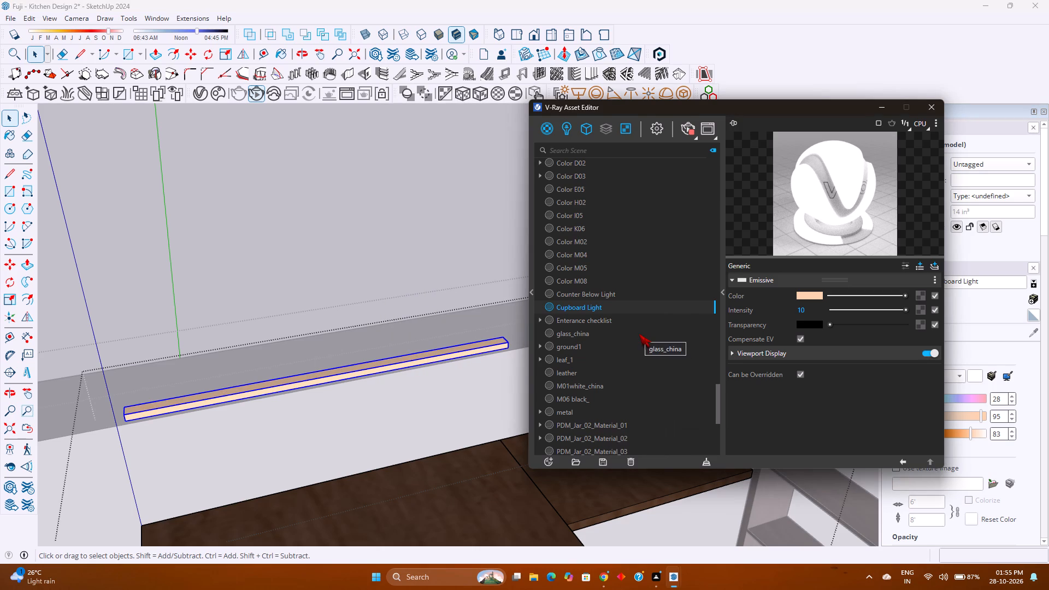
click(925, 105)
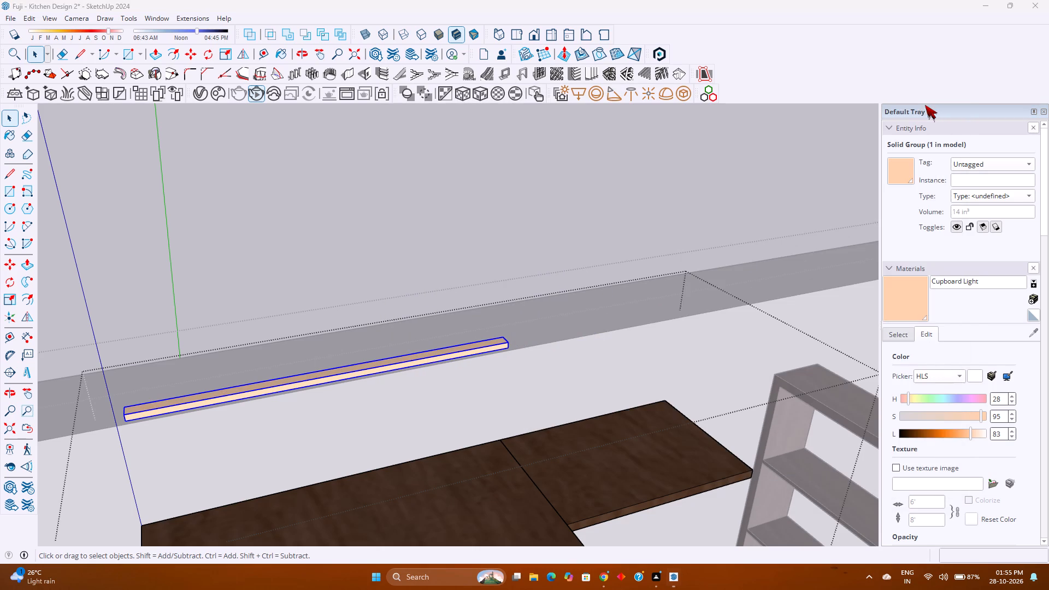
Move the strip light by its end corner into the groove under the cabinet's top panel.
scroll(461, 408, down, 4)
middle_drag(460, 408, 372, 347)
scroll(373, 347, down, 1)
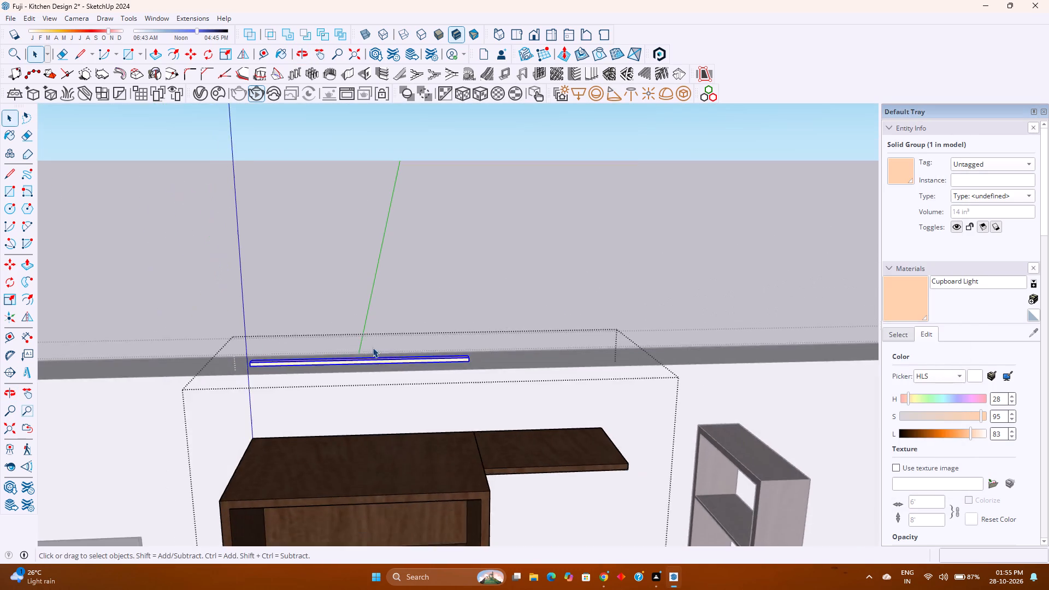
scroll(373, 347, down, 1)
scroll(373, 347, up, 4)
scroll(440, 414, down, 1)
middle_drag(438, 412, 376, 366)
scroll(376, 366, up, 1)
scroll(447, 380, up, 2)
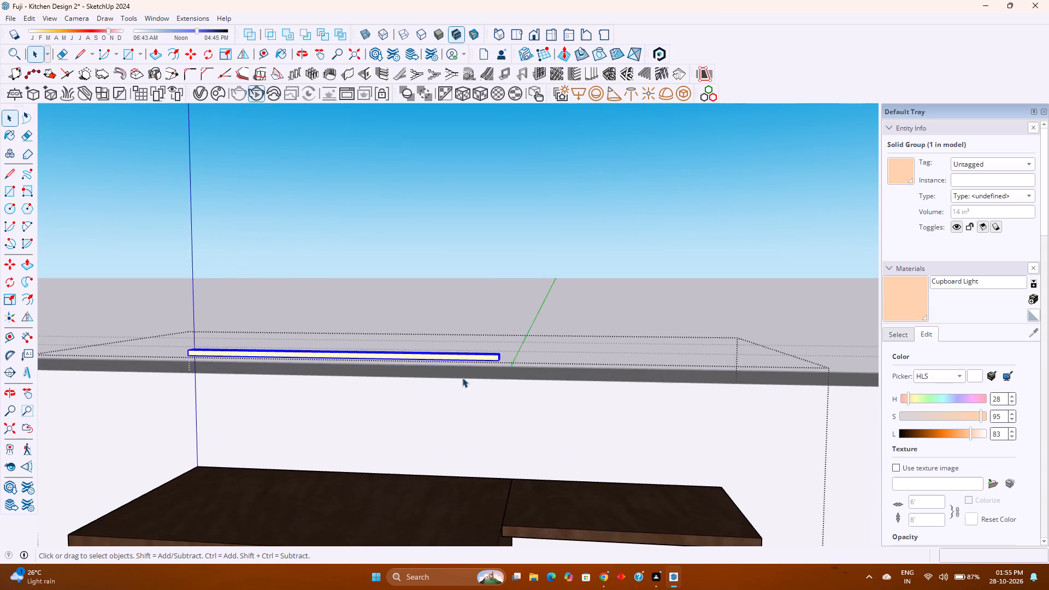
scroll(474, 383, up, 7)
key(m)
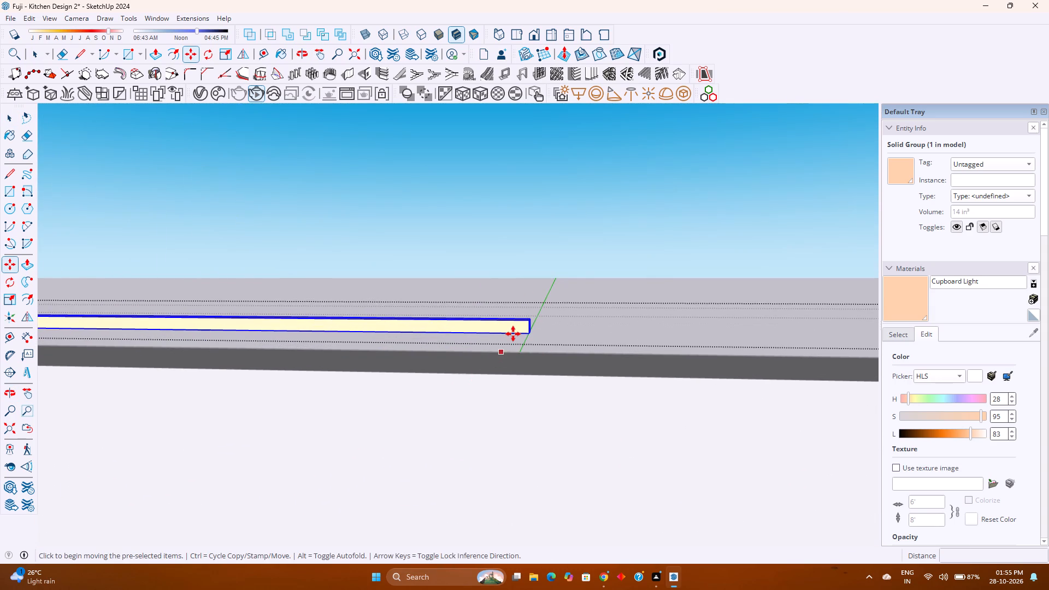
click(529, 335)
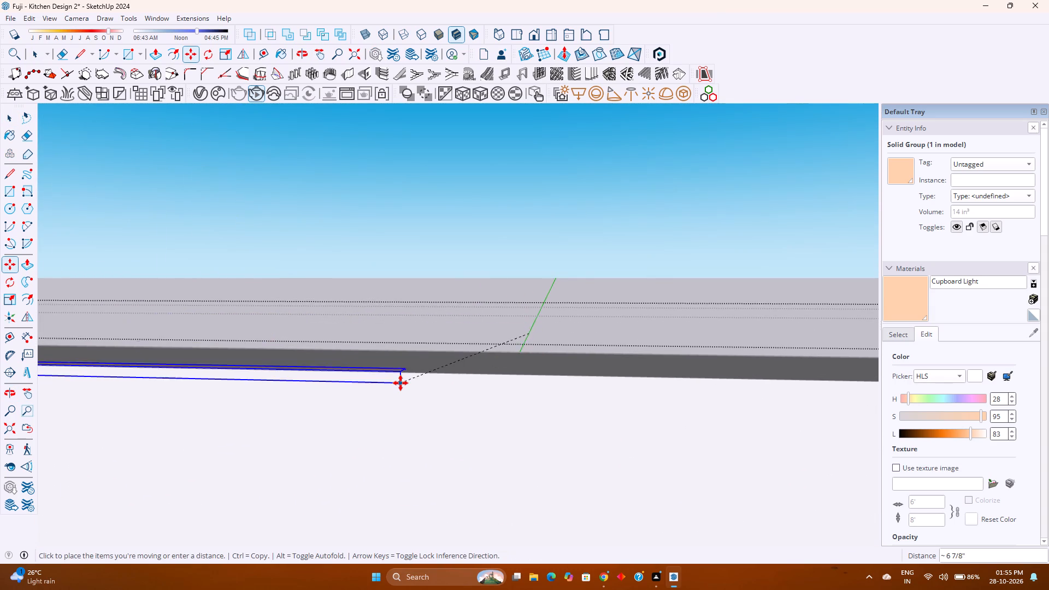
scroll(400, 383, down, 20)
middle_drag(384, 458, 384, 391)
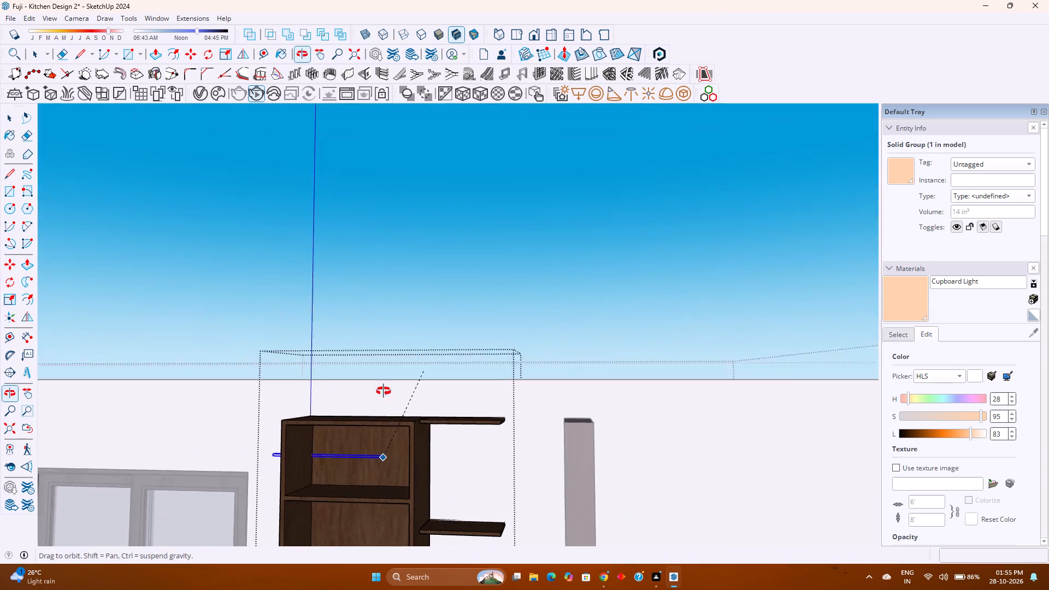
middle_drag(384, 391, 385, 380)
scroll(384, 444, up, 12)
middle_drag(393, 427, 403, 393)
middle_click(403, 393)
scroll(453, 383, up, 2)
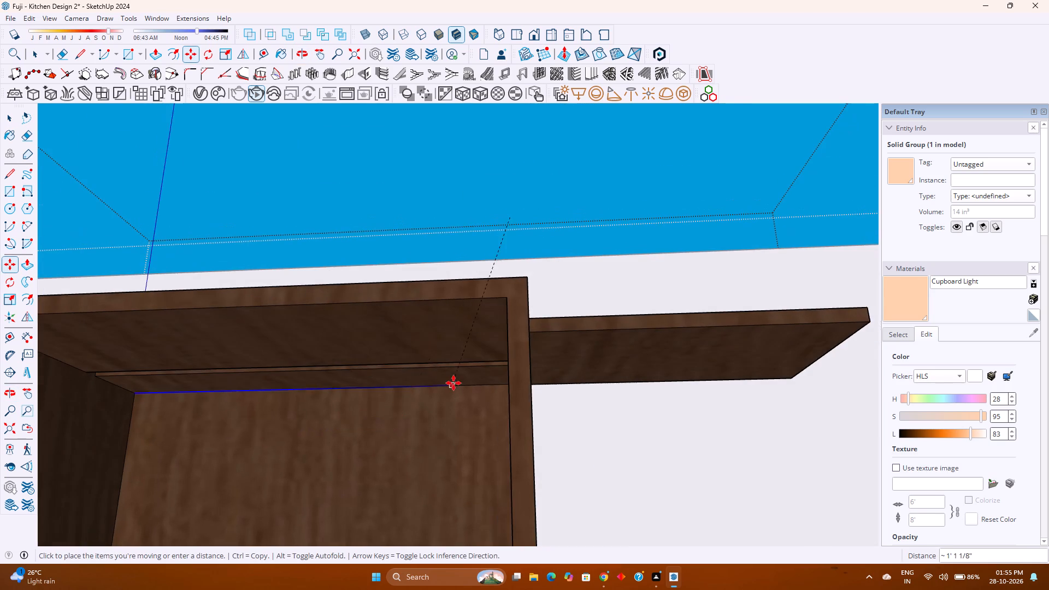
scroll(453, 383, up, 6)
click(585, 332)
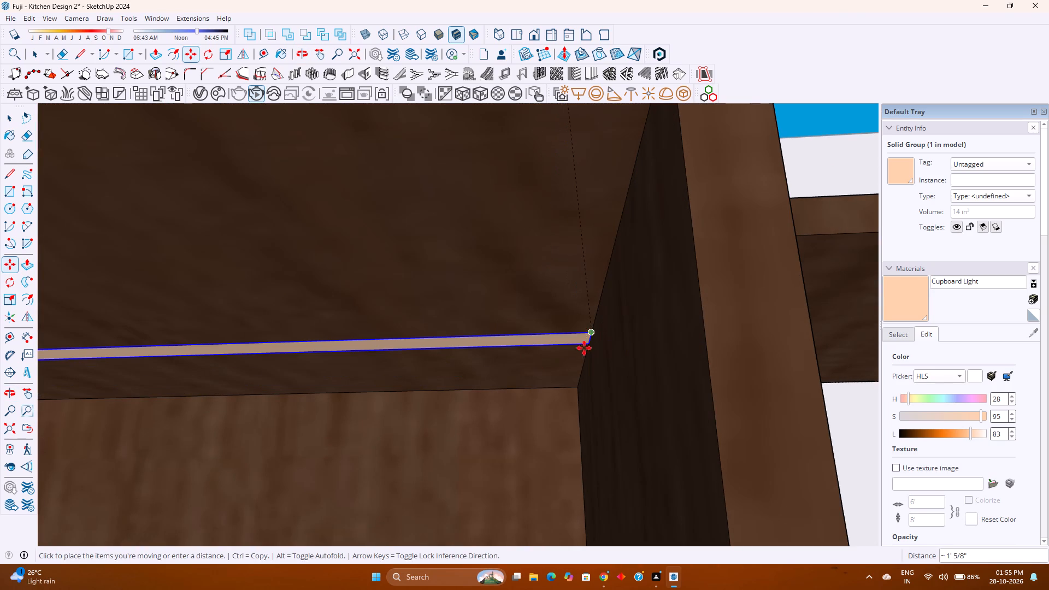
Copy the strip light 1' 4 1/2" straight down into the groove under the cabinet's second shelf panel.
click(592, 331)
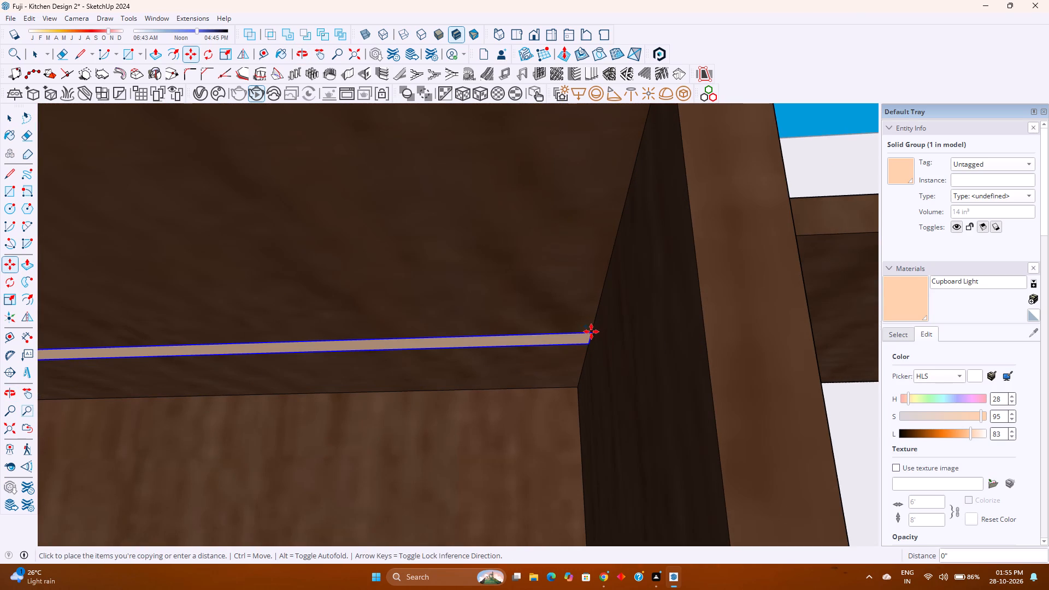
scroll(590, 332, down, 20)
scroll(590, 332, down, 1)
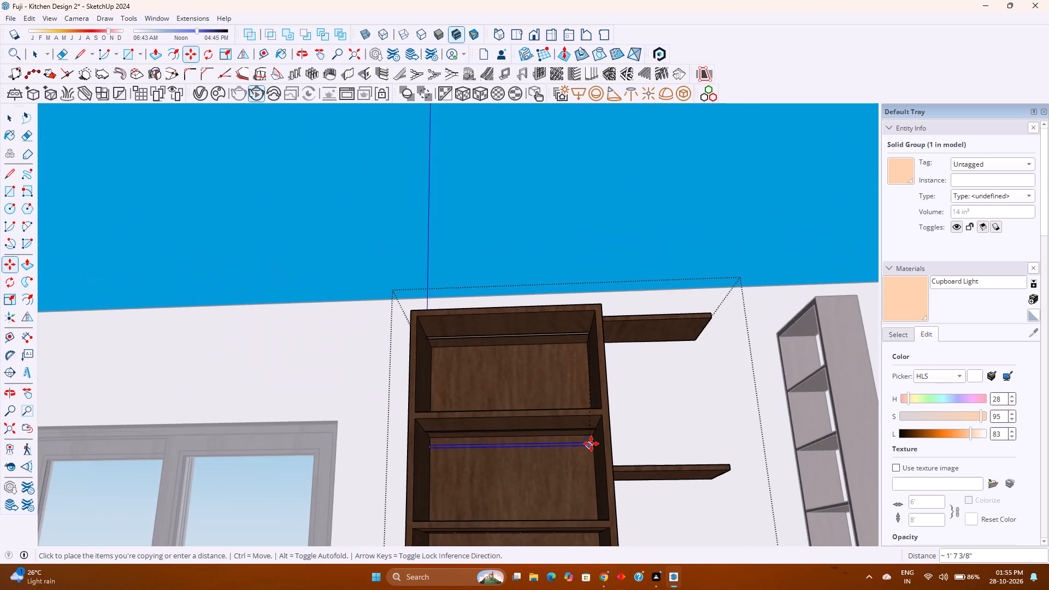
scroll(592, 443, up, 12)
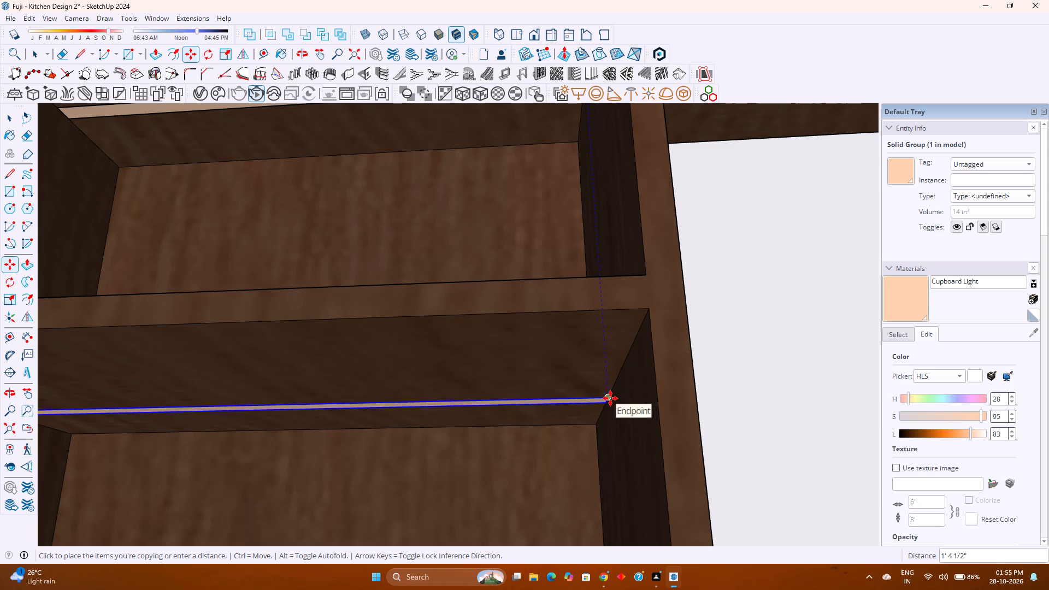
click(610, 398)
Copy the second strip light 1' 4" straight down into the groove under the next shelf panel.
click(608, 398)
scroll(605, 416, down, 7)
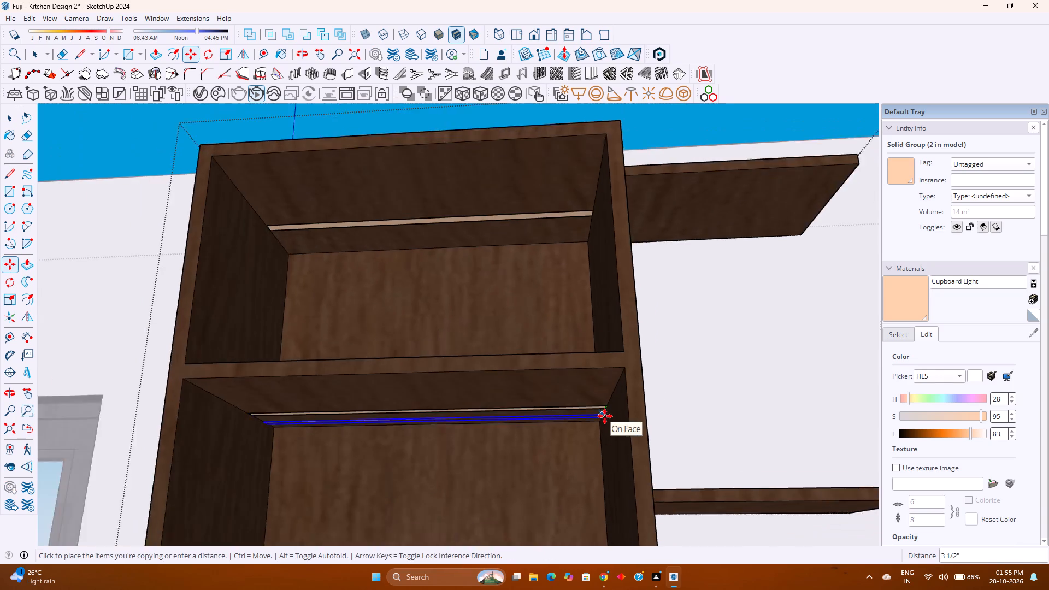
scroll(605, 416, down, 12)
scroll(599, 498, up, 11)
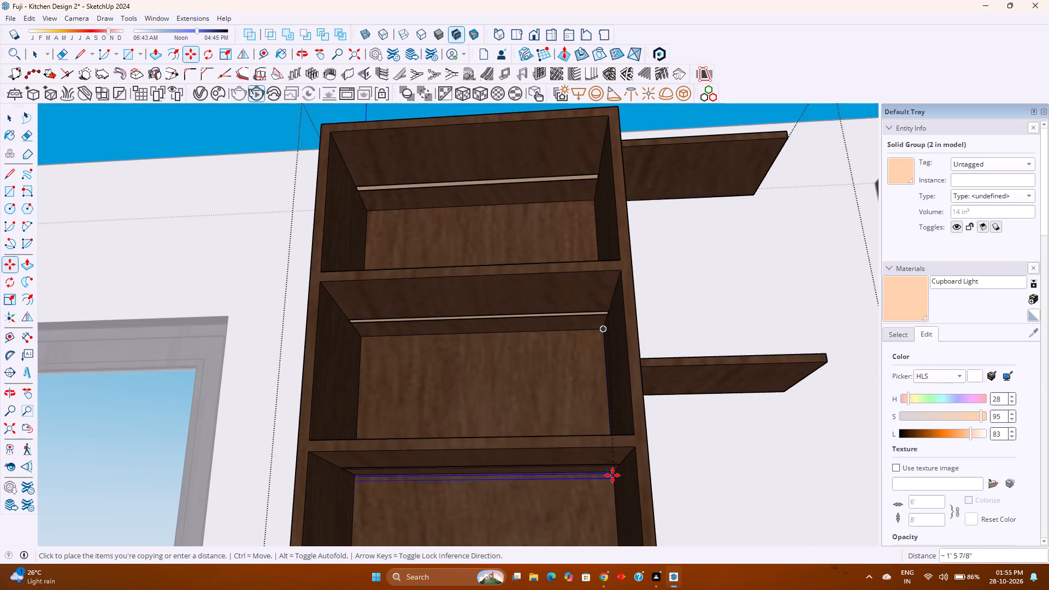
scroll(612, 475, up, 10)
click(633, 441)
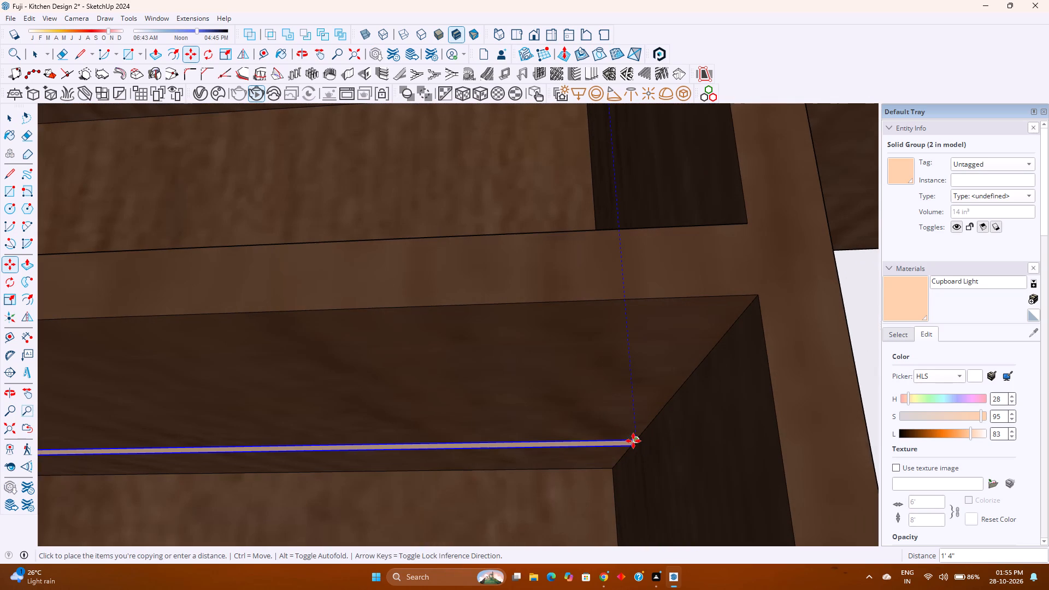
key(space)
Restart the V-Ray interactive render on an angled view of the cabinet and examine the strip lighting in its shelves.
scroll(576, 452, down, 15)
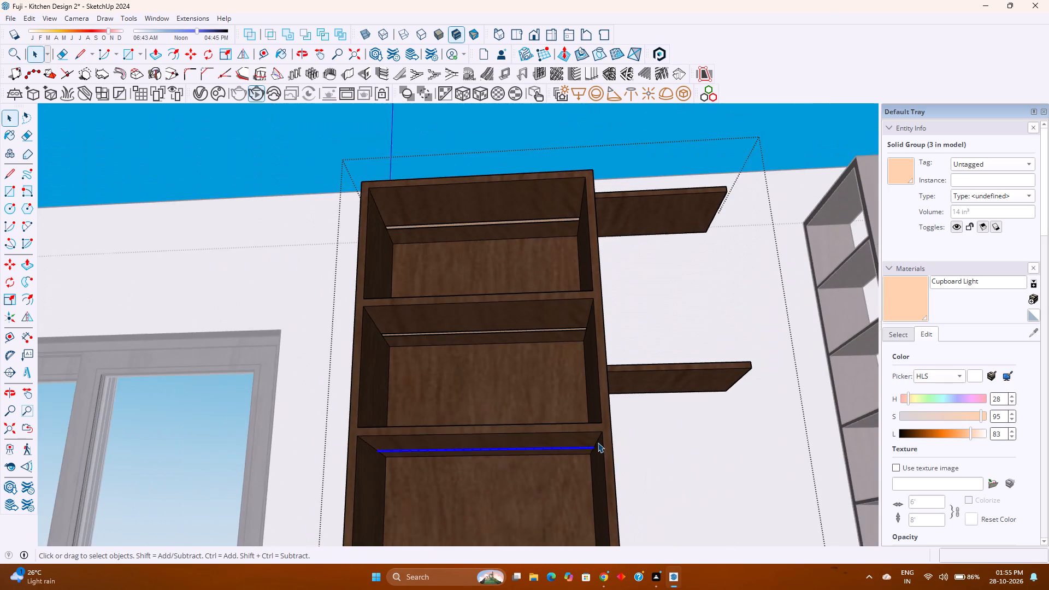
scroll(598, 442, down, 1)
middle_drag(598, 442, 510, 532)
middle_drag(516, 474, 525, 455)
middle_click(525, 455)
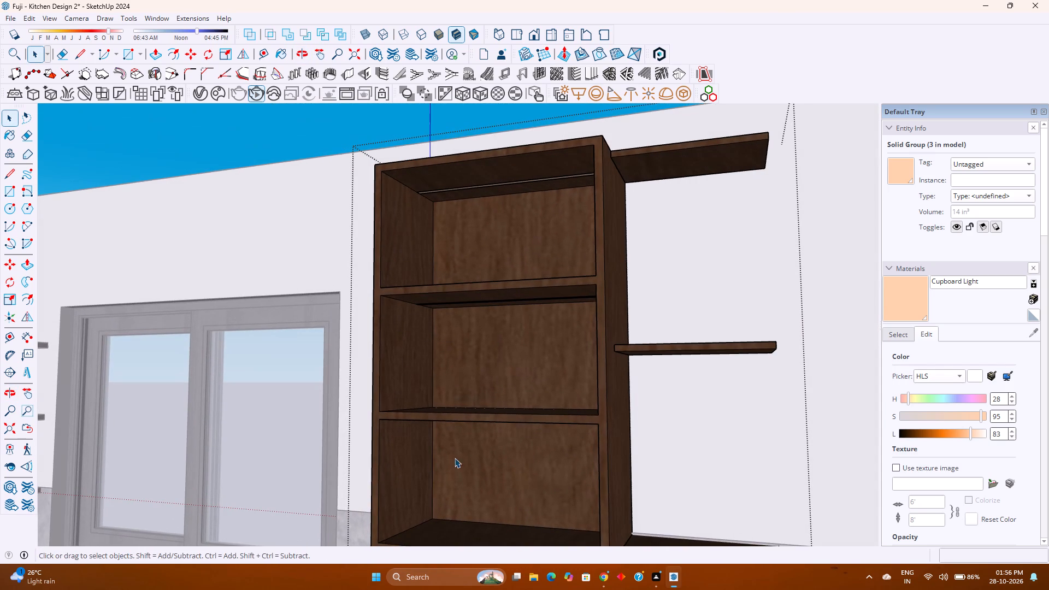
click(260, 95)
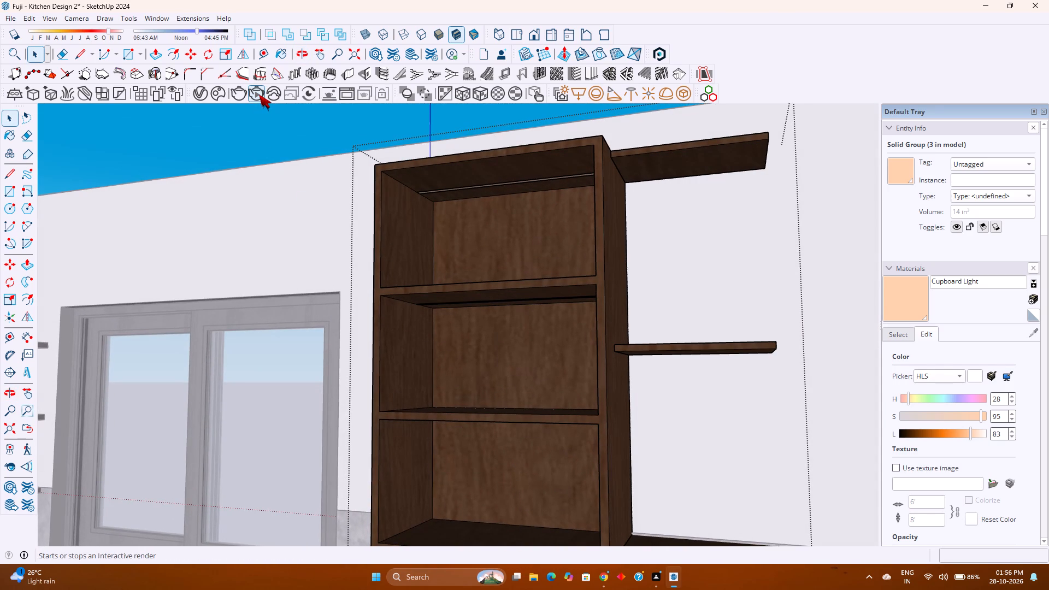
click(259, 95)
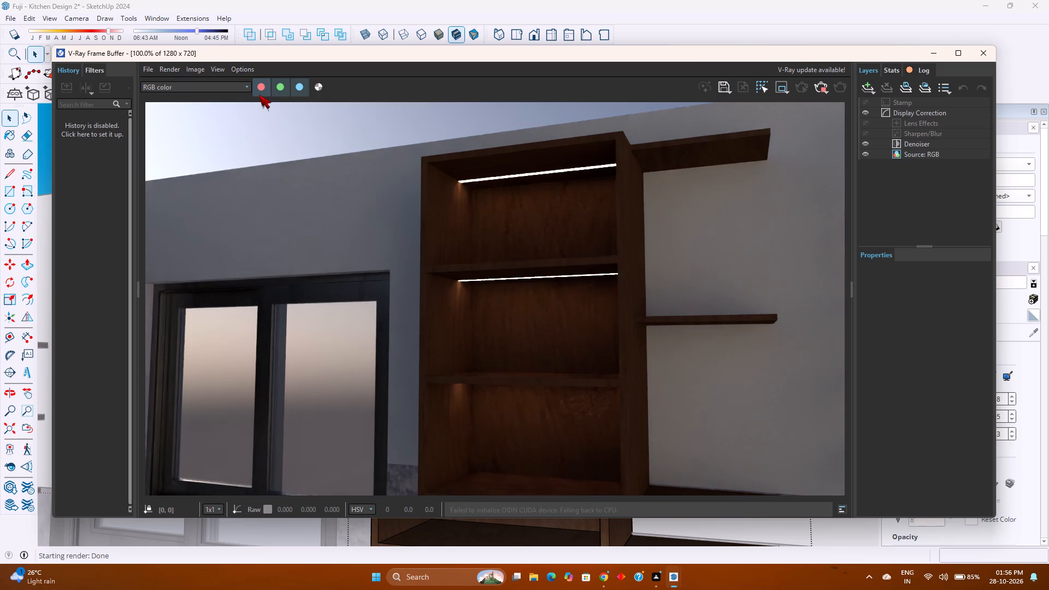
scroll(264, 92, down, 2)
scroll(404, 209, down, 4)
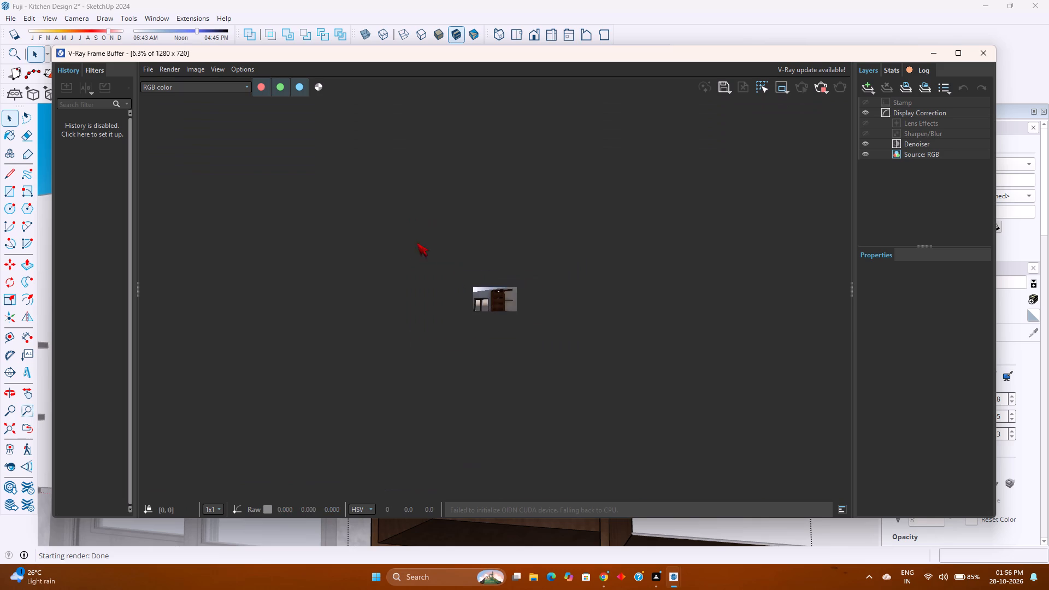
scroll(431, 248, up, 1)
scroll(483, 292, up, 4)
scroll(584, 305, down, 2)
scroll(584, 305, up, 1)
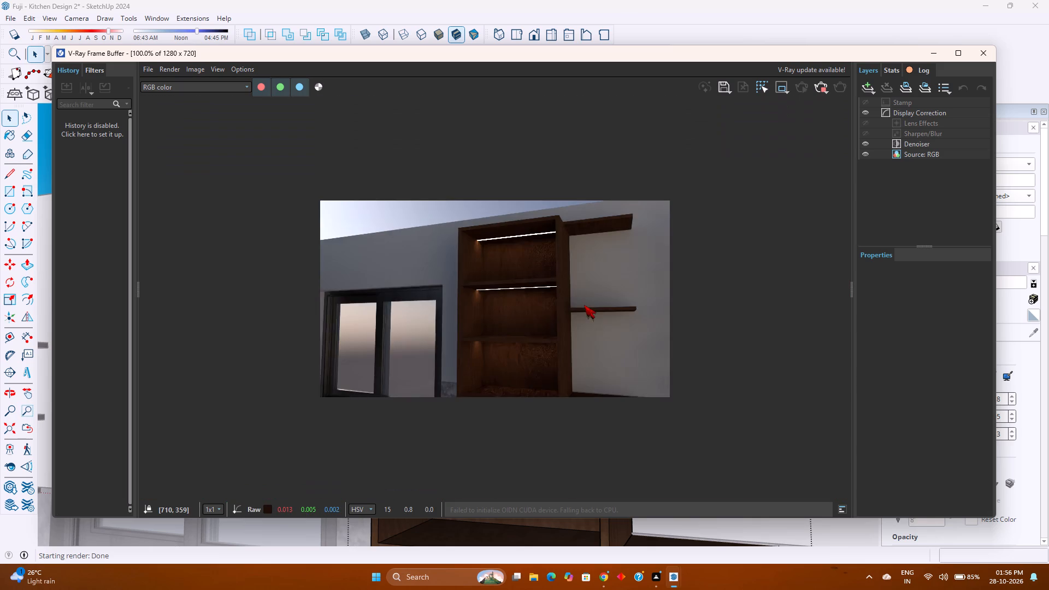
Shrink the V-Ray Frame Buffer window in width and height, fitting the whole render inside and exposing more of the model.
drag(998, 205, 843, 197)
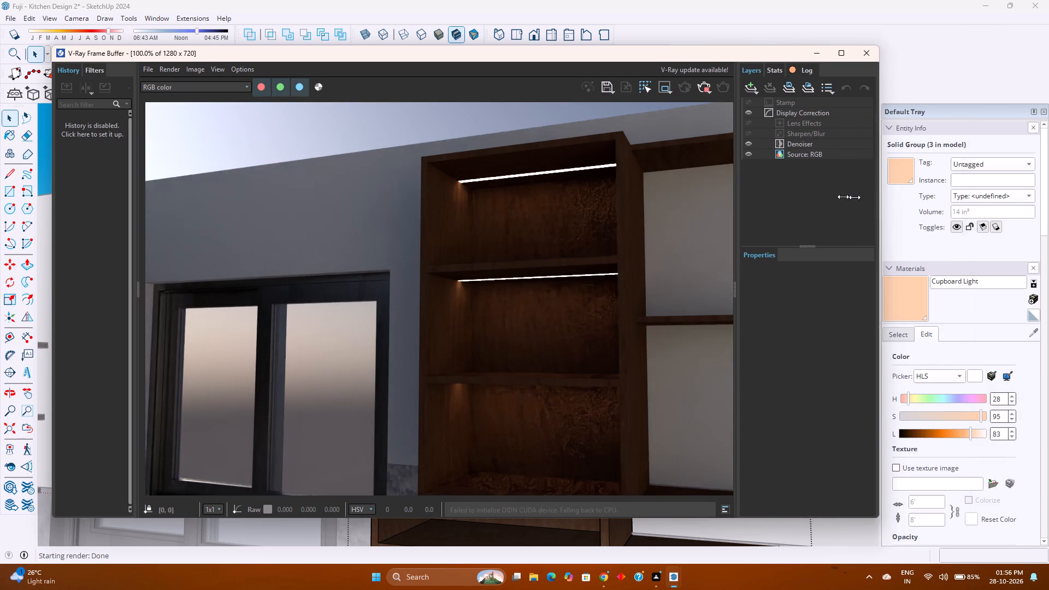
drag(843, 197, 639, 186)
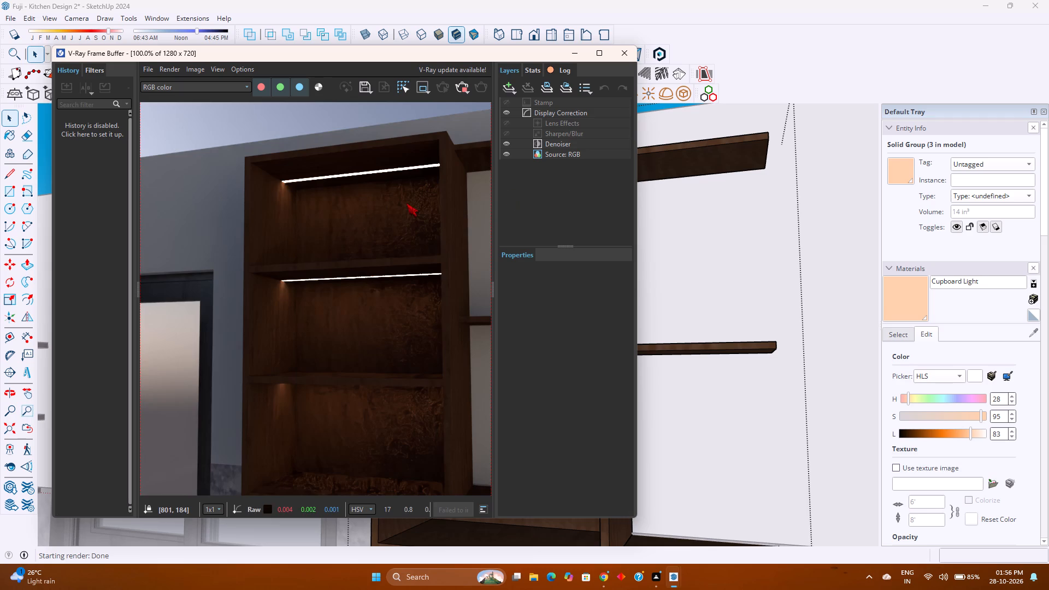
scroll(406, 203, down, 1)
drag(394, 47, 378, 86)
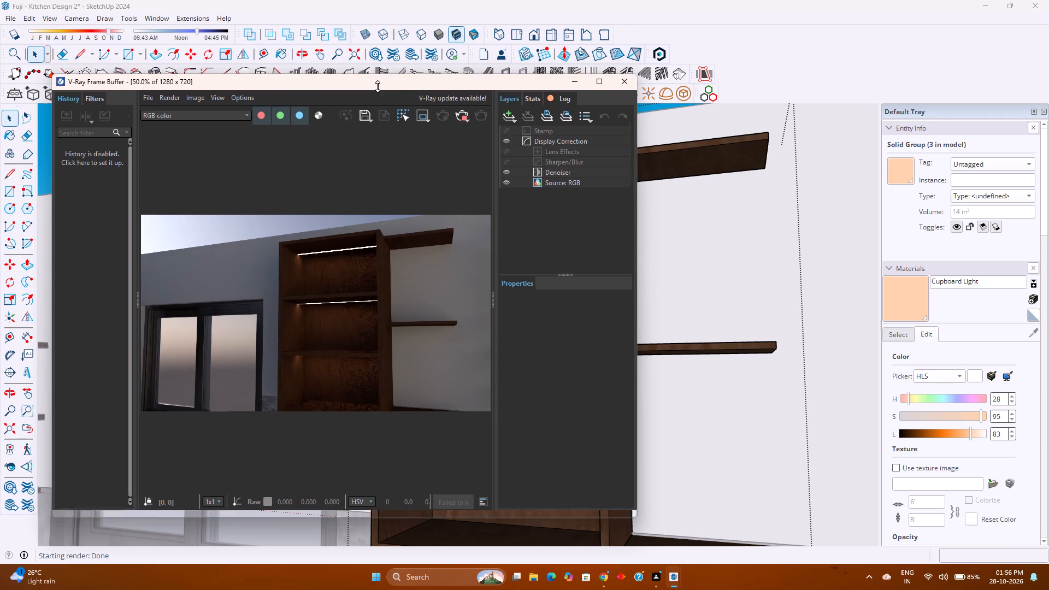
drag(378, 86, 362, 199)
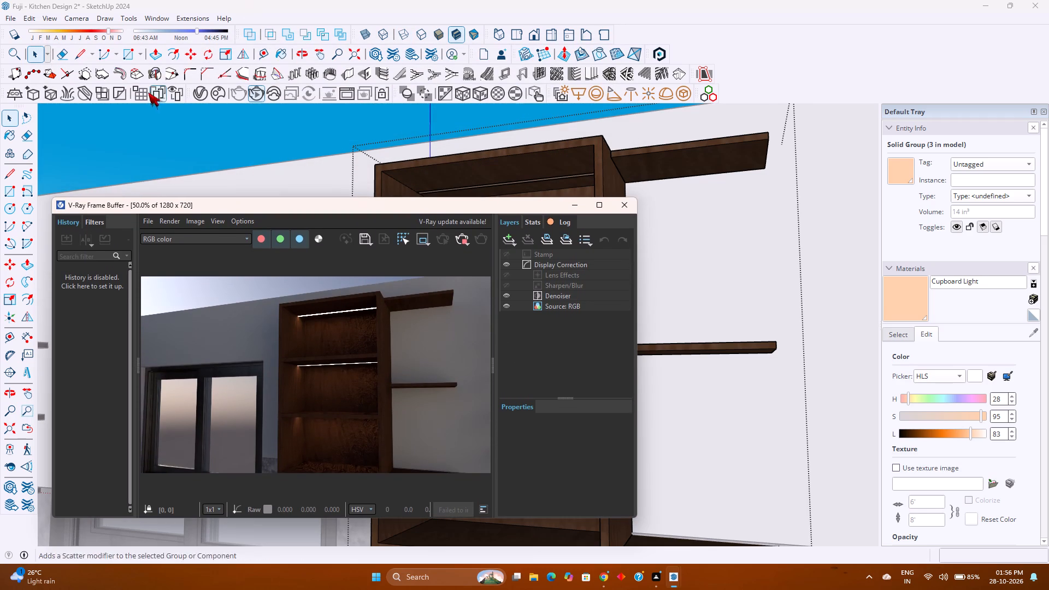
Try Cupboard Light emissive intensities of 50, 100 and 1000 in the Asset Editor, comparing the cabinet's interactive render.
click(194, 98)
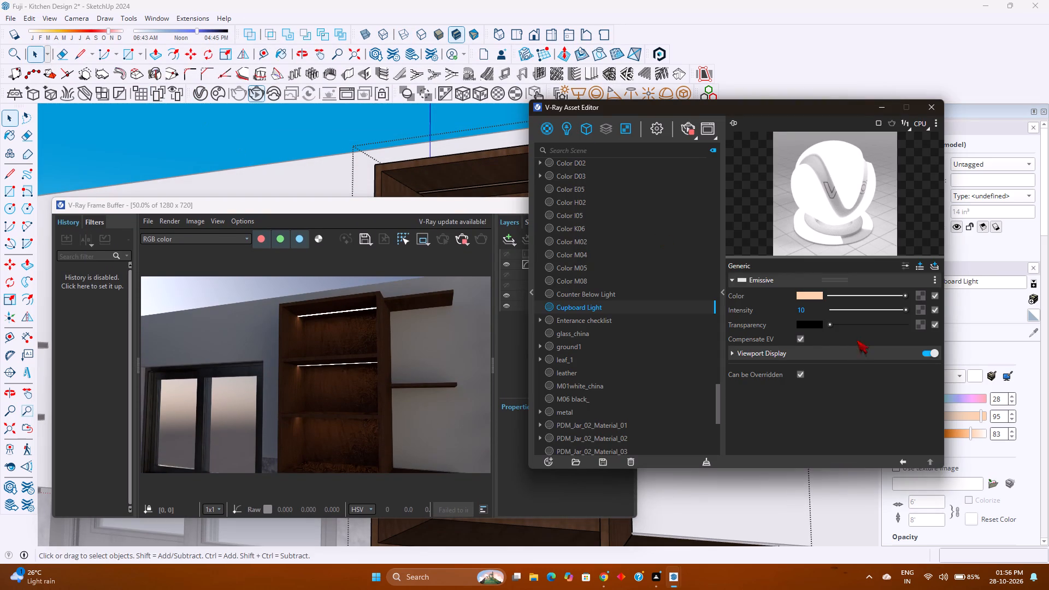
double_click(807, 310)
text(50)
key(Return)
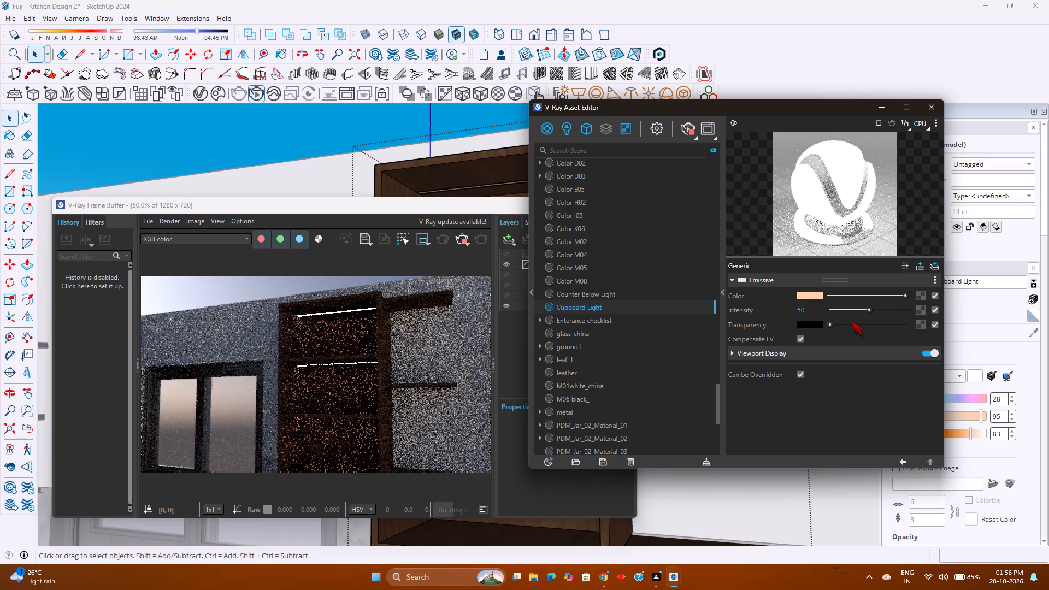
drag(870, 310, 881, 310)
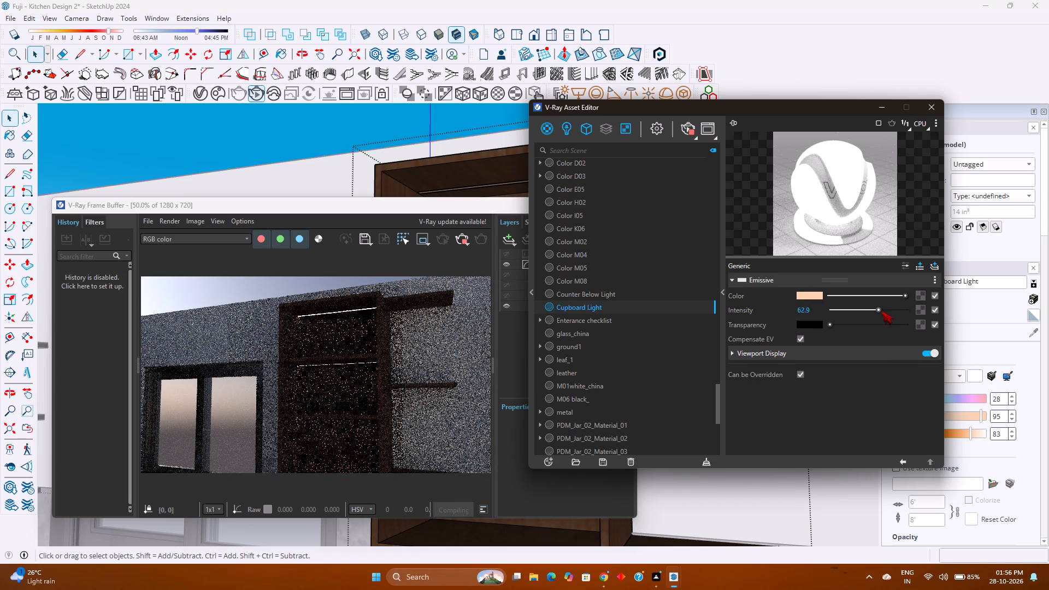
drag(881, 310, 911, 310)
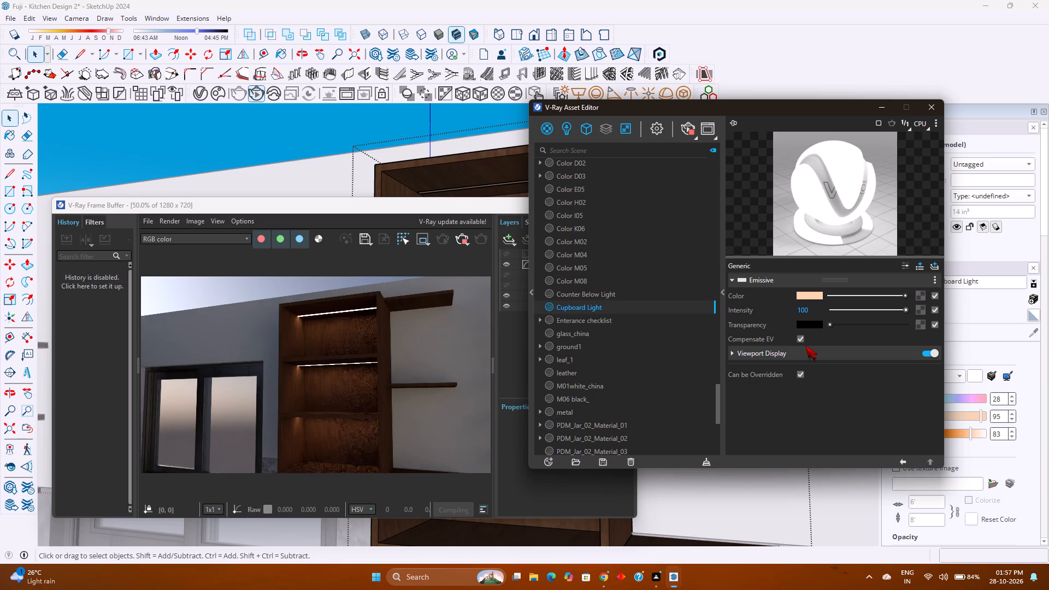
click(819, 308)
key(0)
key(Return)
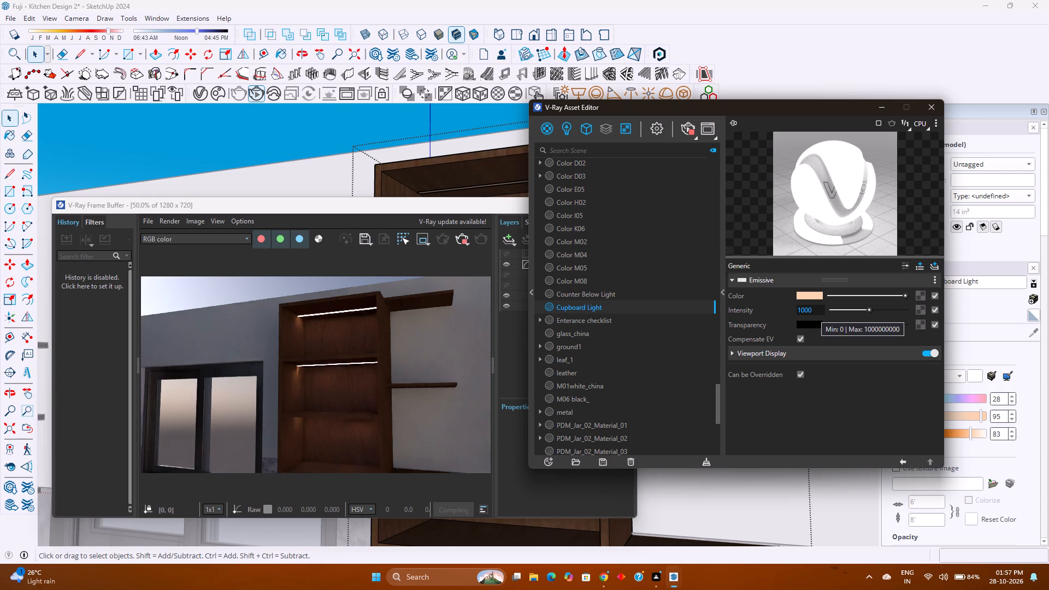
Set the Cupboard Light emissive intensity to 500, check the cabinet in the render, and close the Asset Editor and Frame Buffer.
click(820, 313)
key(BackSpace)
key(BackSpace)
key(BackSpace)
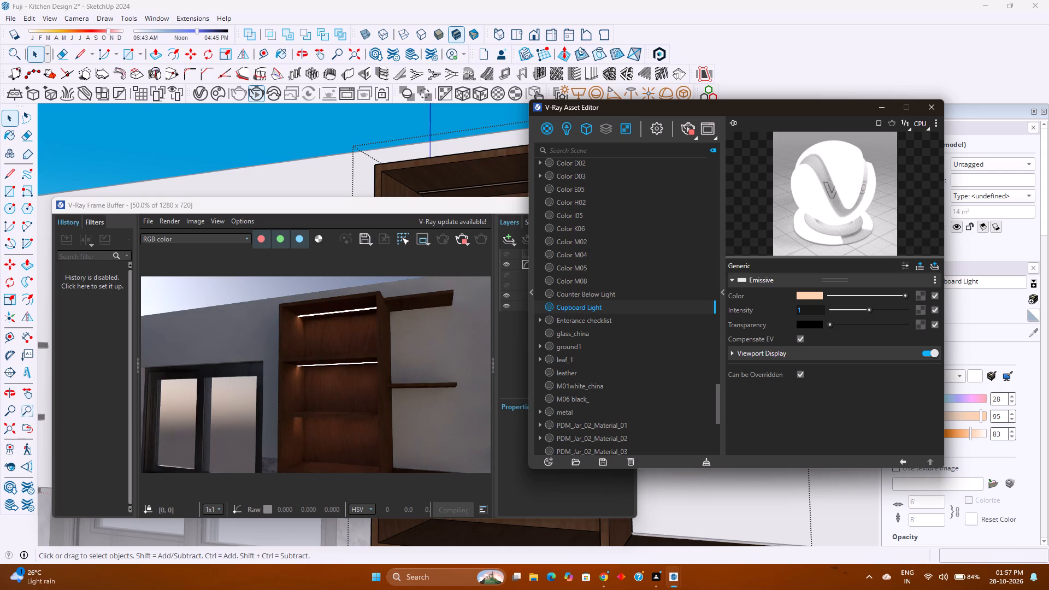
key(BackSpace)
text(500)
key(Return)
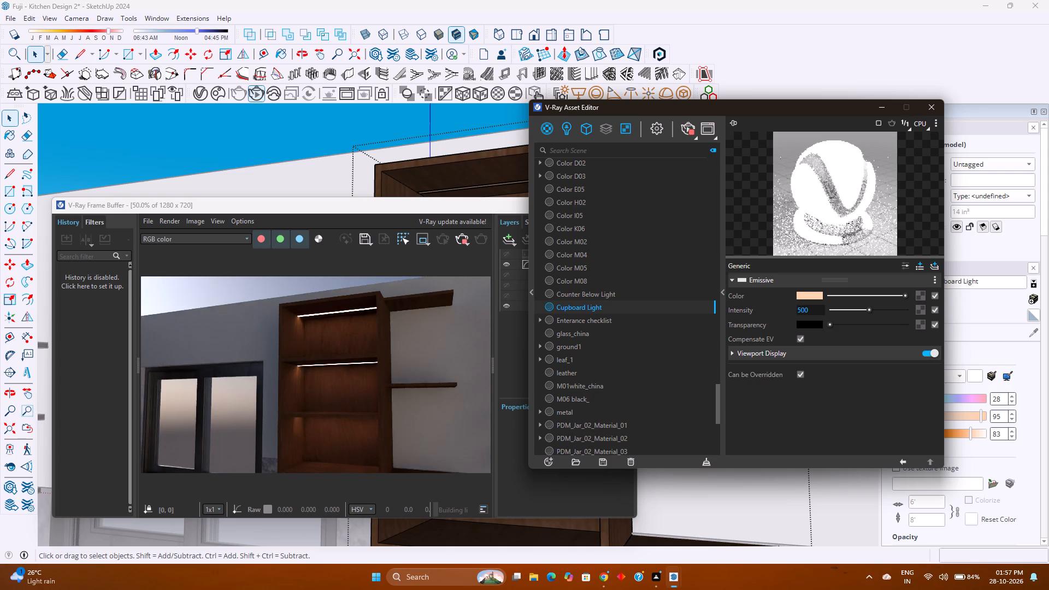
scroll(382, 361, down, 2)
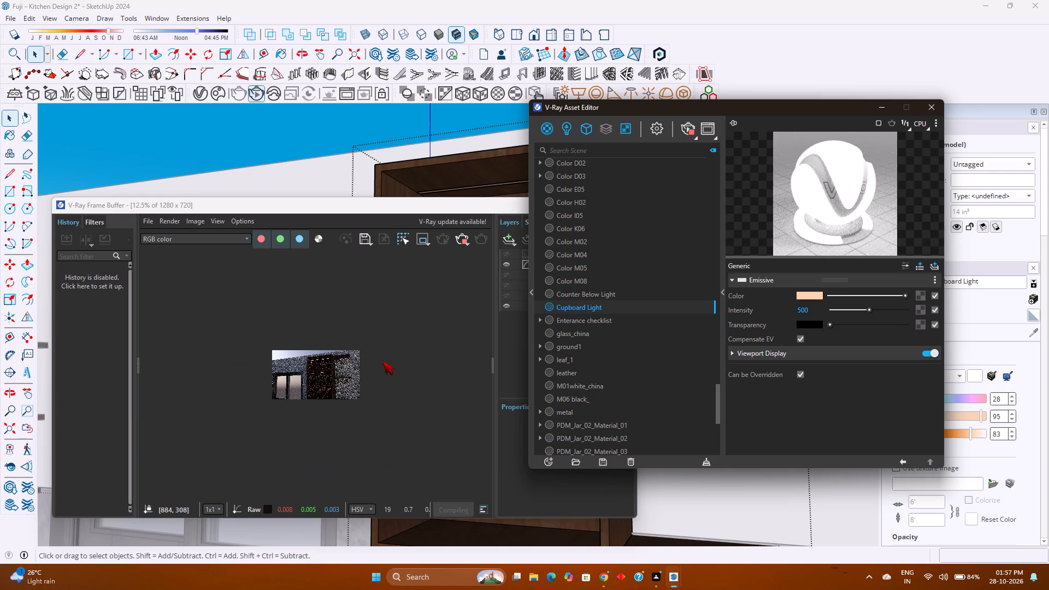
scroll(309, 383, up, 2)
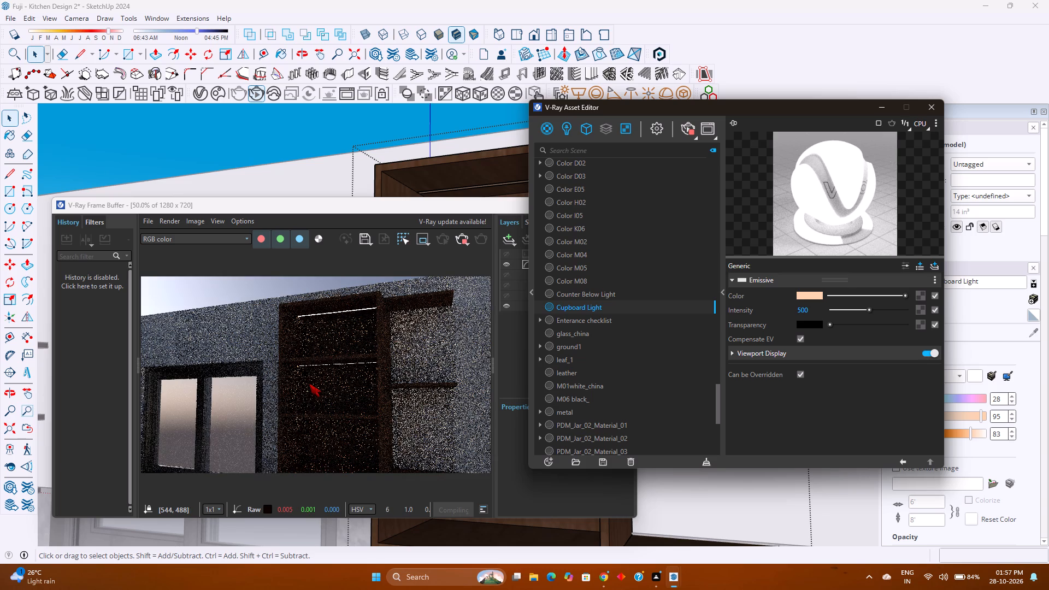
click(935, 110)
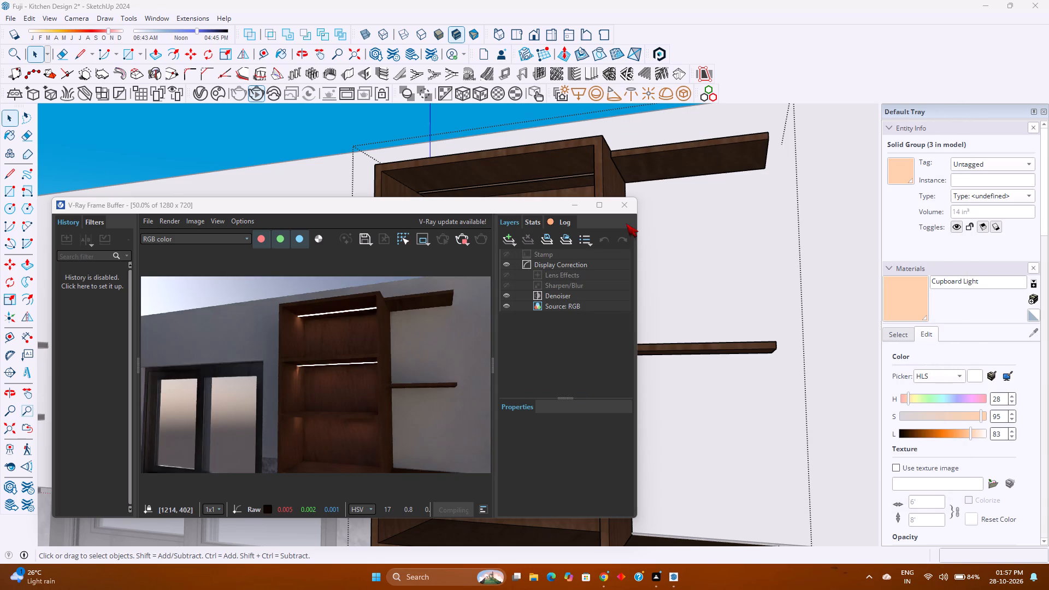
click(630, 208)
Open the wall cabinet with grey-blue fronts beside the window for editing, with its wooden underside in view.
middle_drag(487, 268, 475, 203)
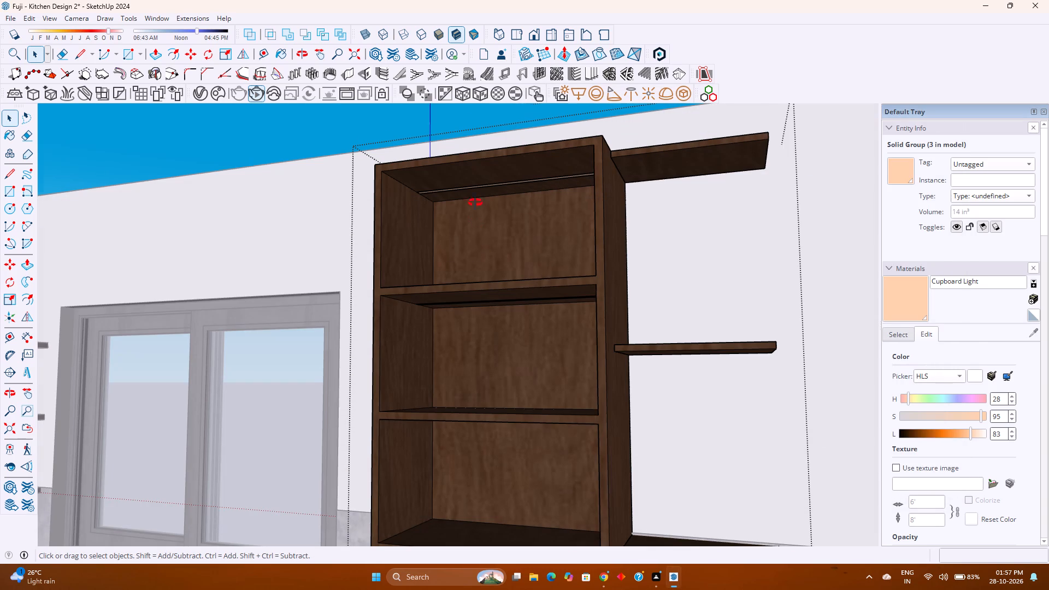
middle_drag(475, 203, 479, 184)
middle_click(479, 184)
scroll(466, 203, down, 2)
middle_drag(466, 204, 488, 344)
middle_click(488, 345)
scroll(488, 345, down, 3)
key(Escape)
scroll(488, 345, down, 3)
shift+middle_drag(425, 356, 480, 286)
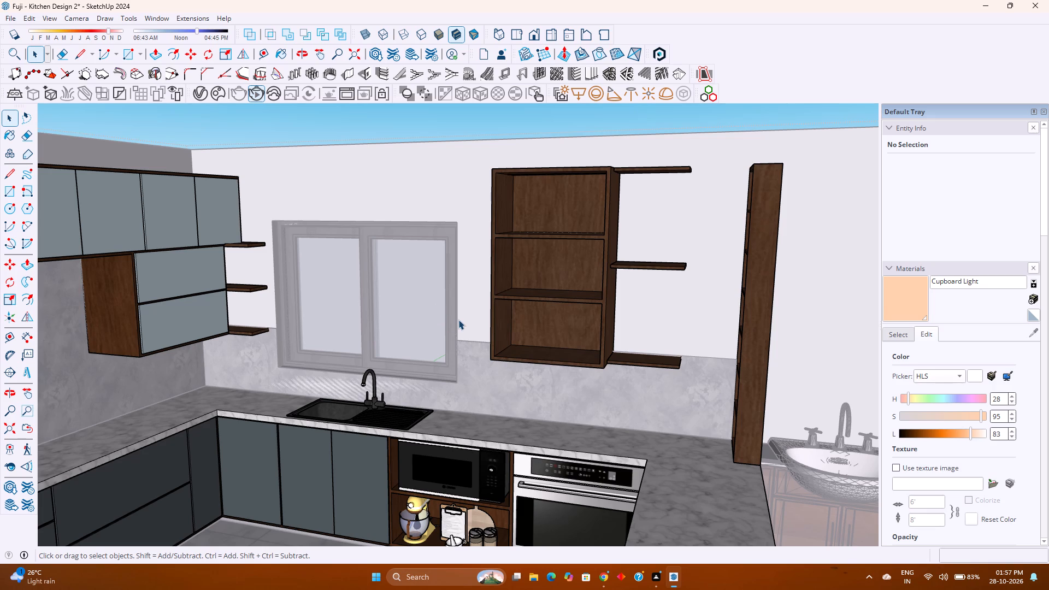
scroll(458, 320, down, 2)
middle_drag(276, 315, 293, 258)
middle_click(293, 258)
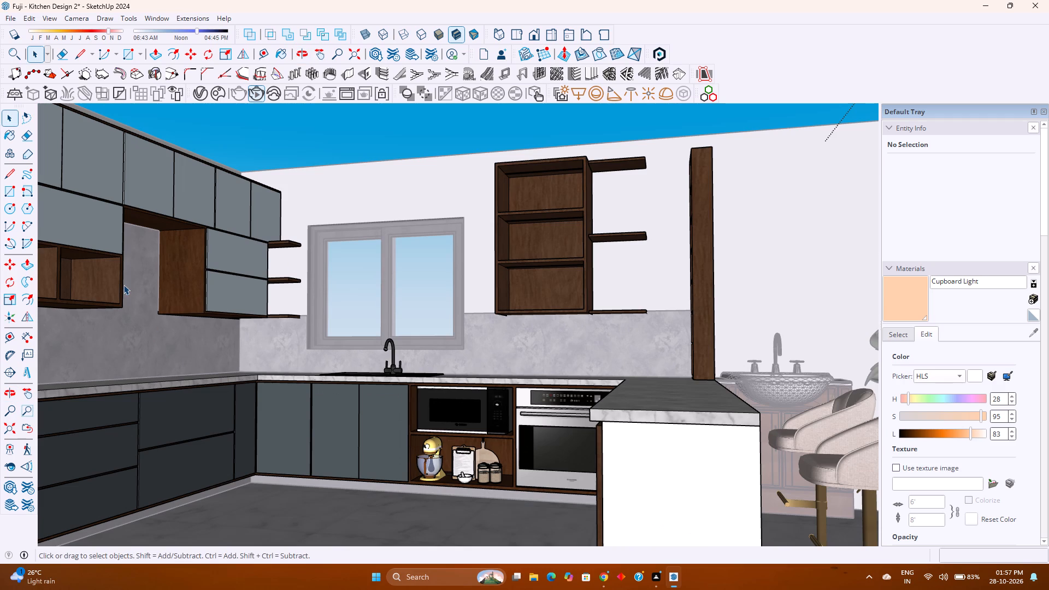
middle_drag(123, 327, 150, 285)
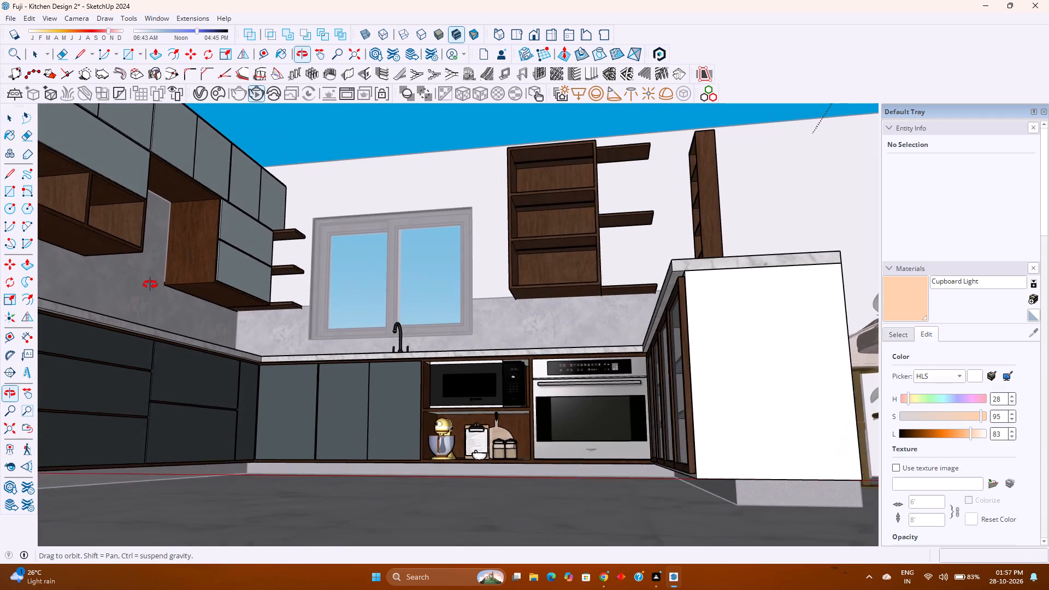
middle_drag(150, 285, 163, 281)
middle_click(163, 281)
scroll(166, 280, up, 7)
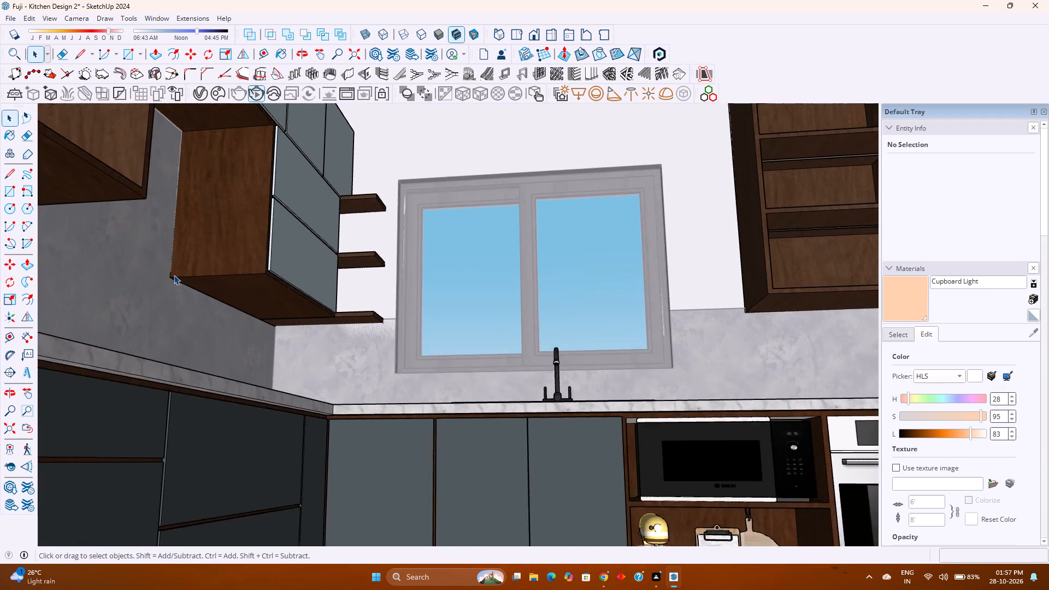
scroll(174, 275, up, 5)
middle_drag(232, 286, 211, 257)
middle_click(211, 257)
middle_drag(308, 316, 282, 289)
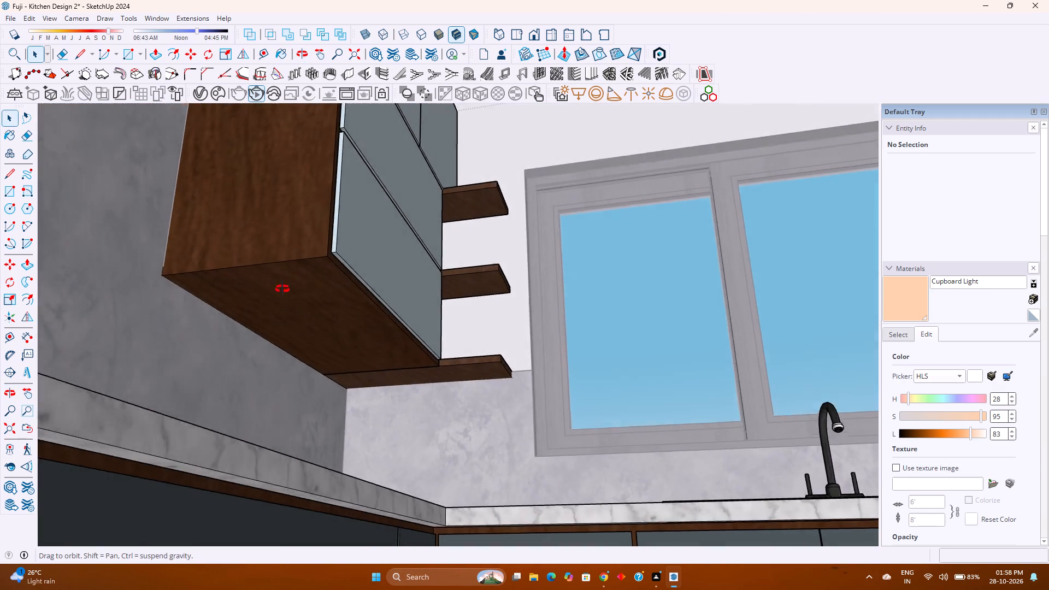
middle_drag(282, 289, 185, 265)
middle_click(180, 265)
middle_drag(176, 265, 196, 268)
middle_click(196, 268)
middle_click(196, 268)
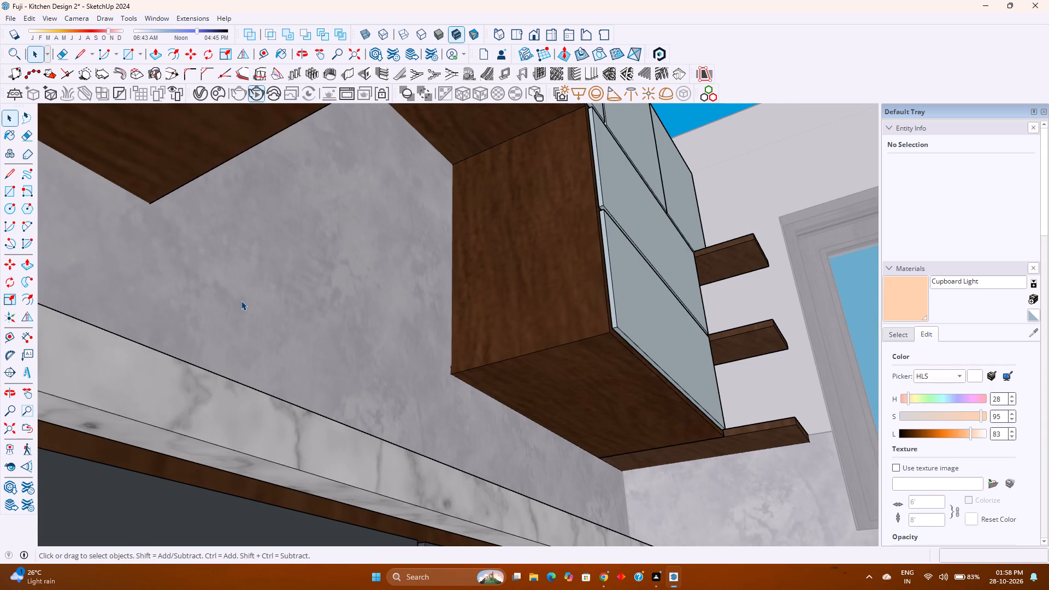
middle_drag(304, 303, 257, 297)
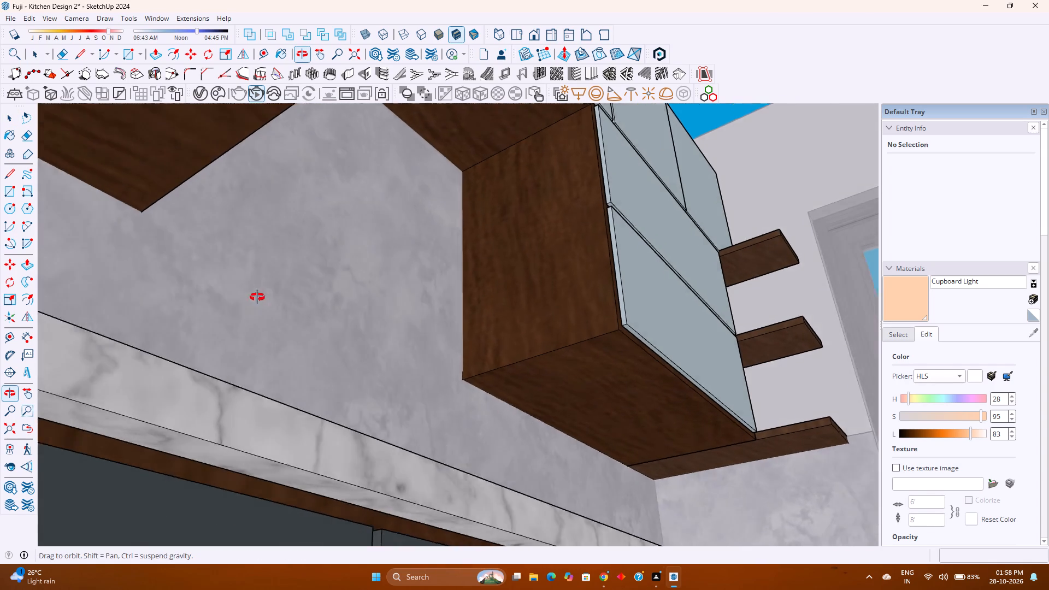
middle_drag(257, 297, 256, 297)
double_click(623, 409)
scroll(623, 409, up, 2)
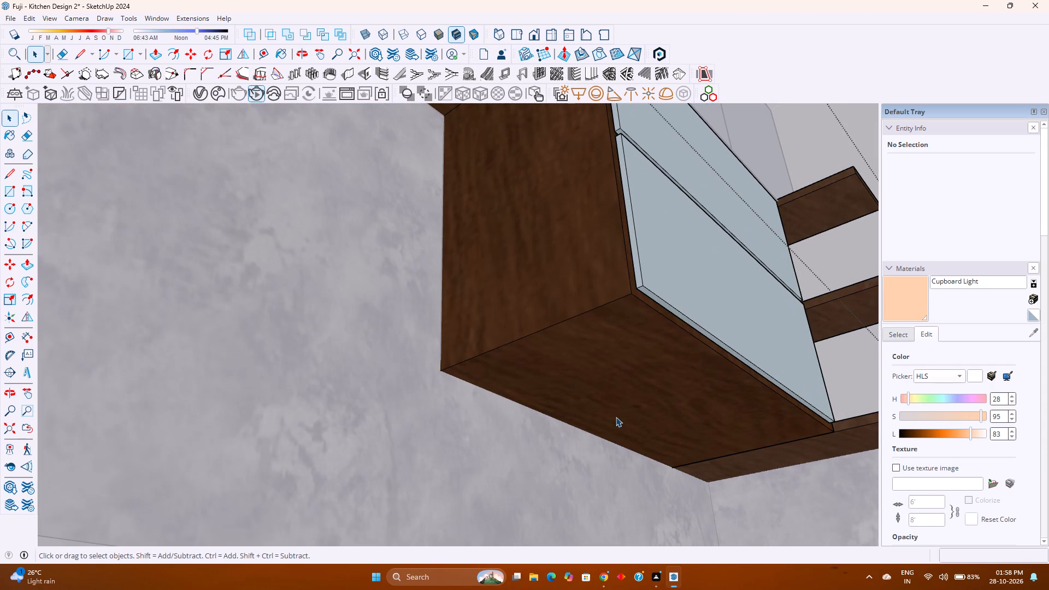
Copy the underside's wall-side edge 1" inward, and copy the new line another 1" to outline a narrow strip.
shift+middle_drag(619, 408, 480, 374)
shift+middle_click(480, 374)
scroll(504, 414, up, 3)
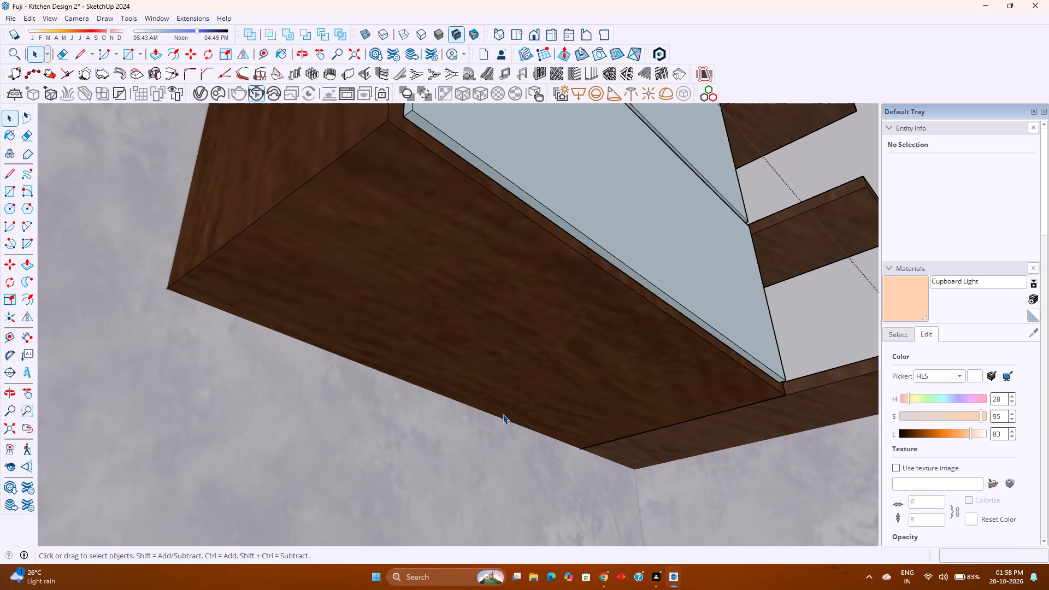
click(470, 406)
scroll(467, 403, down, 3)
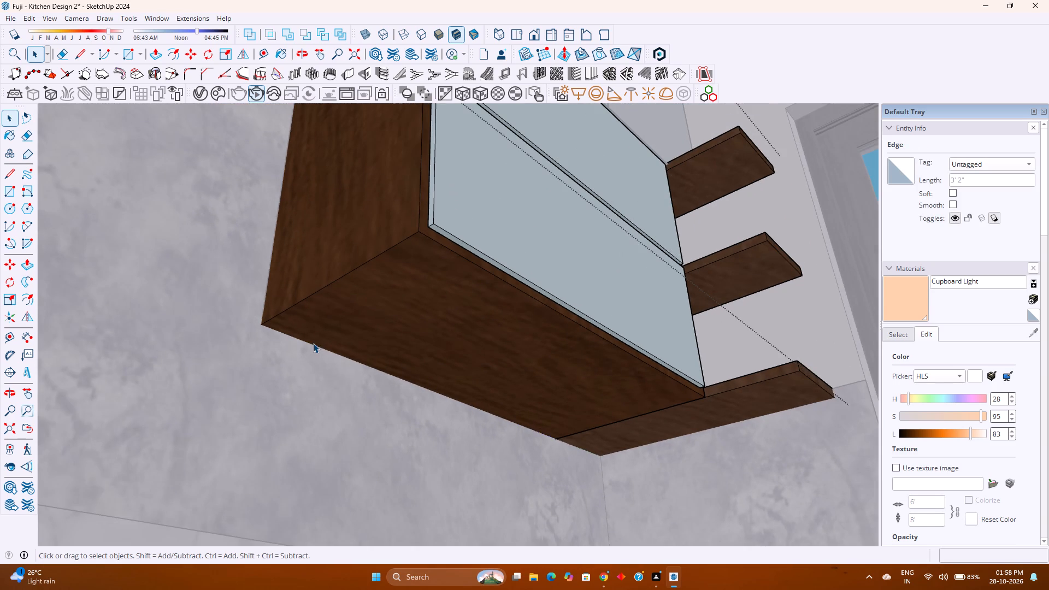
click(312, 345)
key(m)
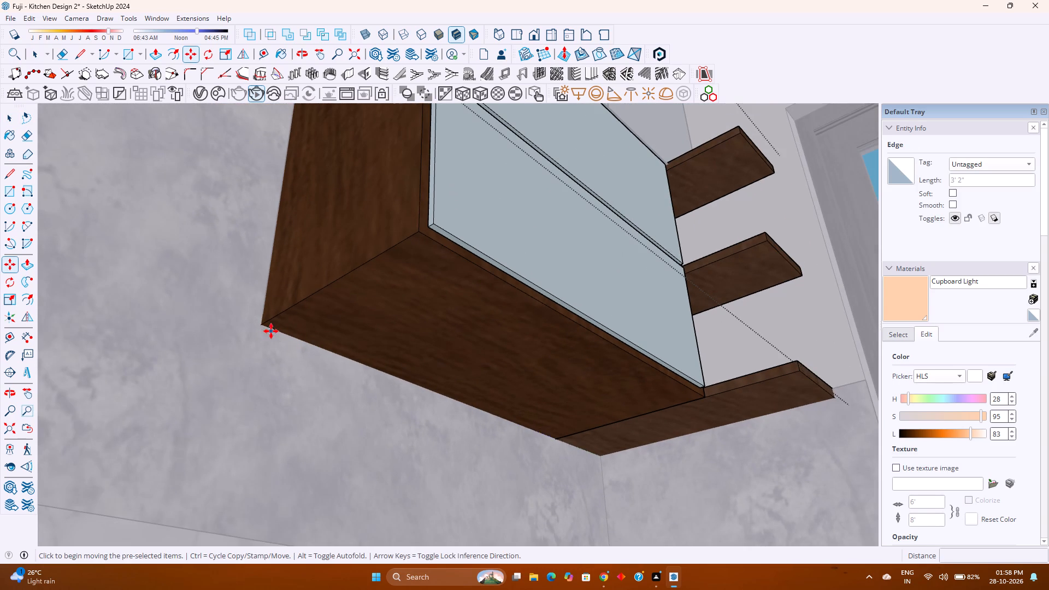
click(264, 327)
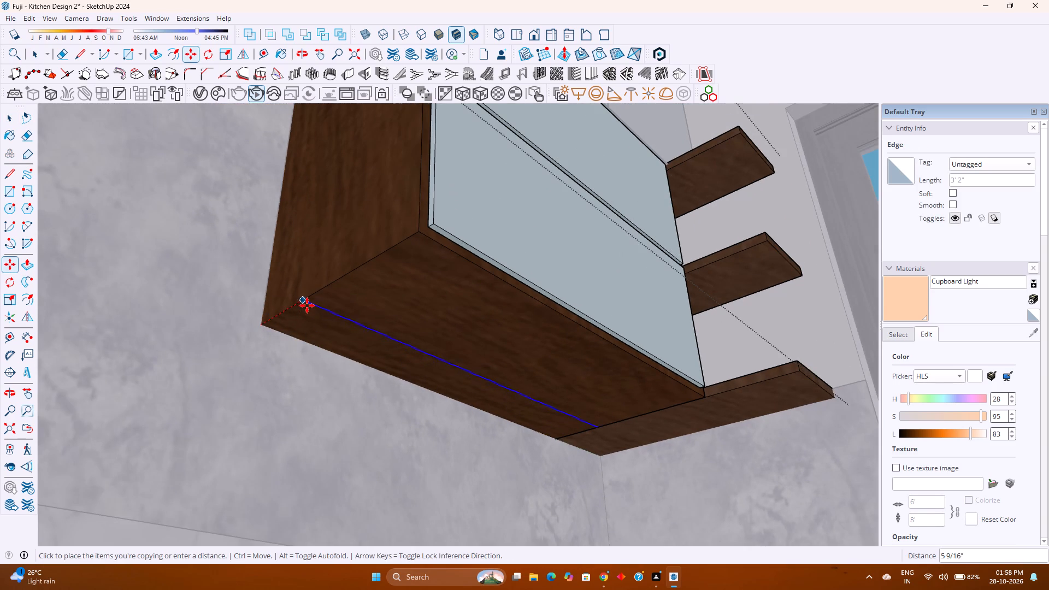
key(1)
key(Return)
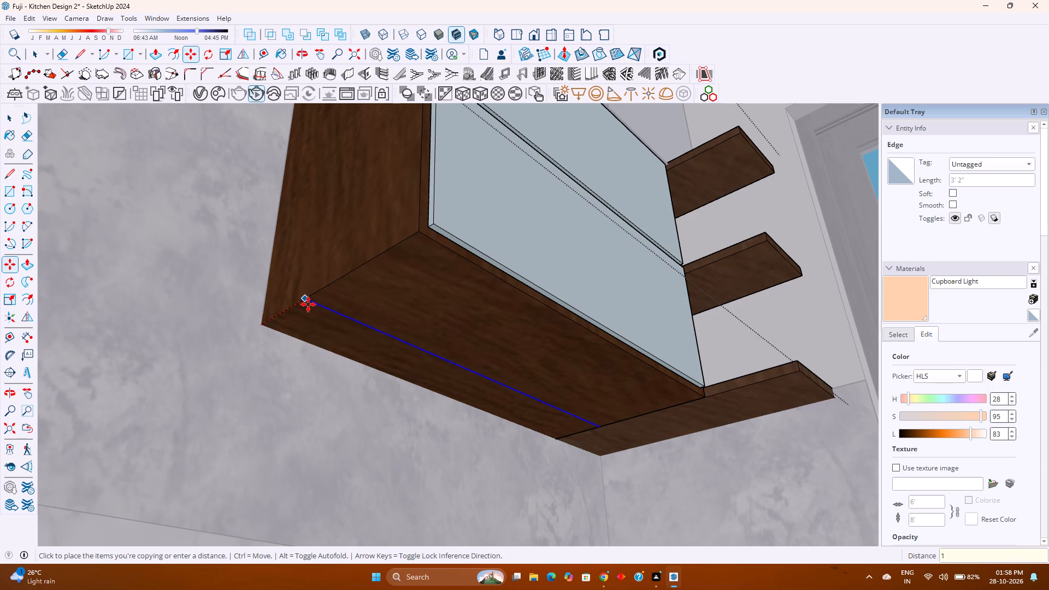
click(268, 321)
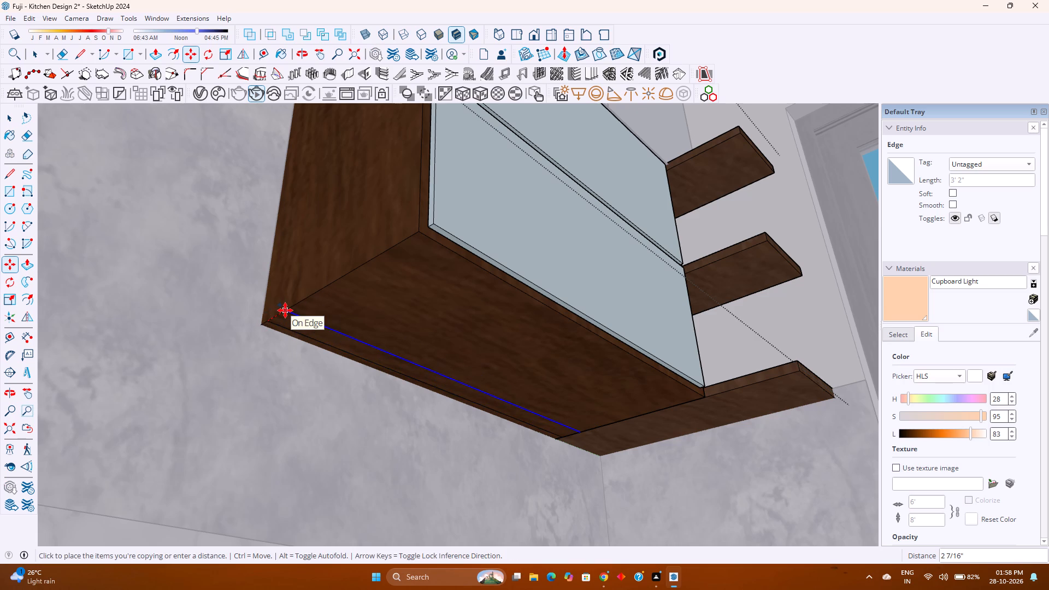
key(1)
key(Return)
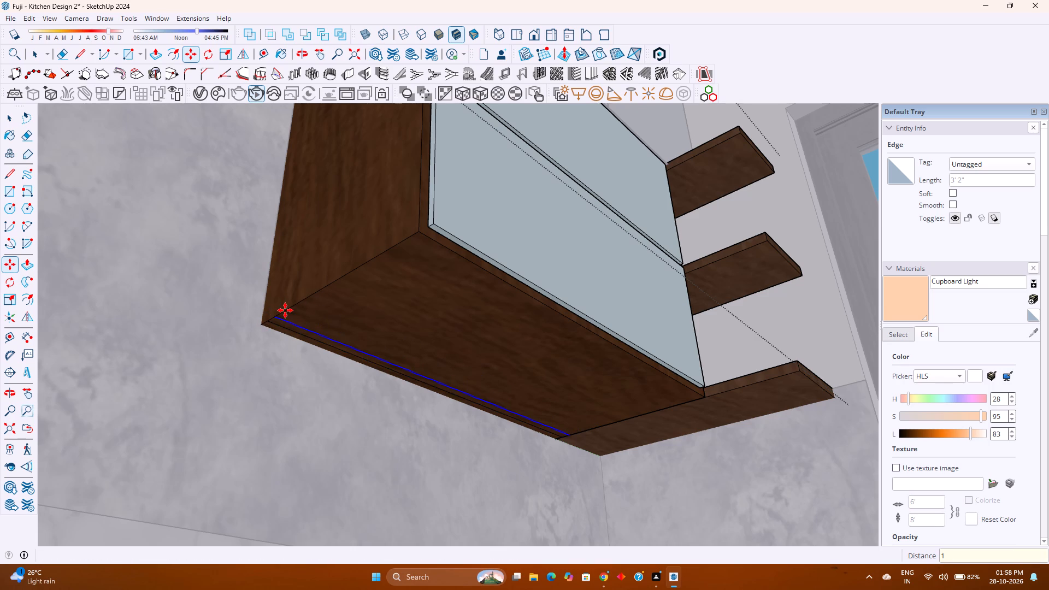
Copy the narrow strip face from under the window-side cabinet about 6' 7" along the wall to the open-shelf cabinet's wooden underside.
key(space)
scroll(283, 322, up, 5)
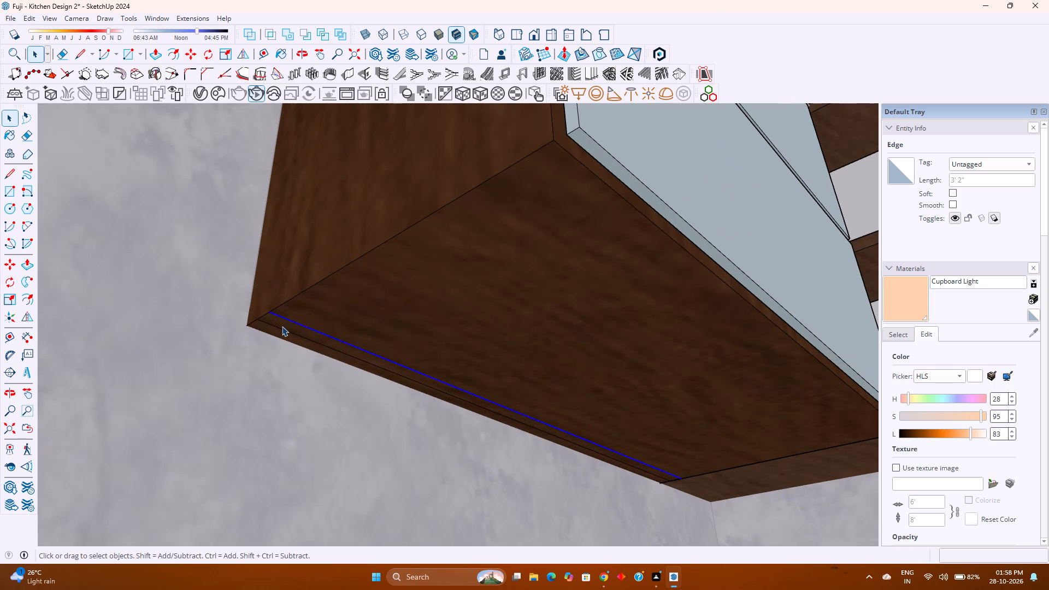
click(282, 326)
click(282, 326)
key(m)
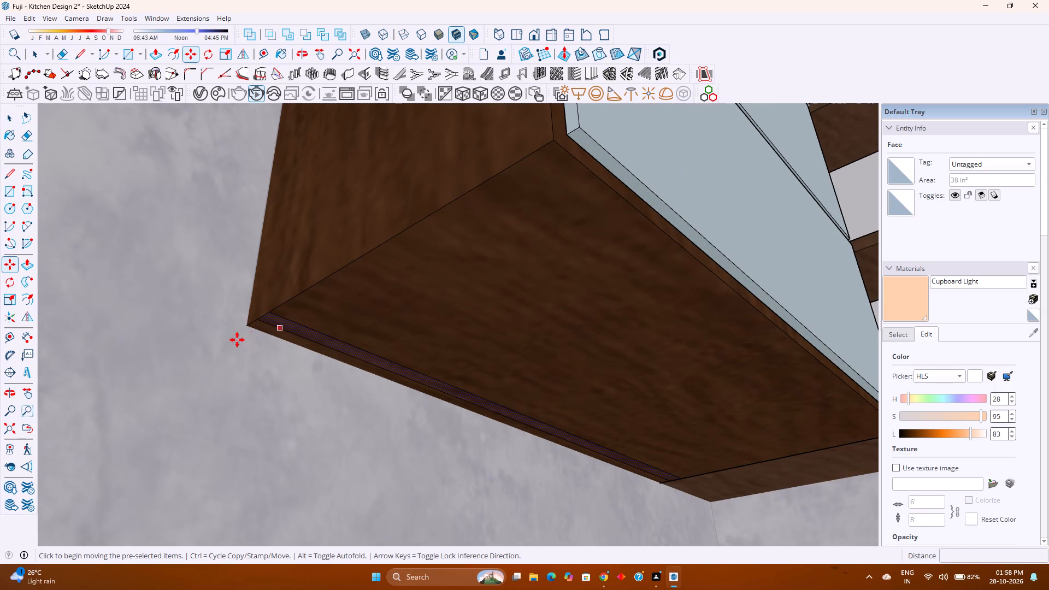
scroll(247, 331, down, 1)
scroll(671, 497, up, 4)
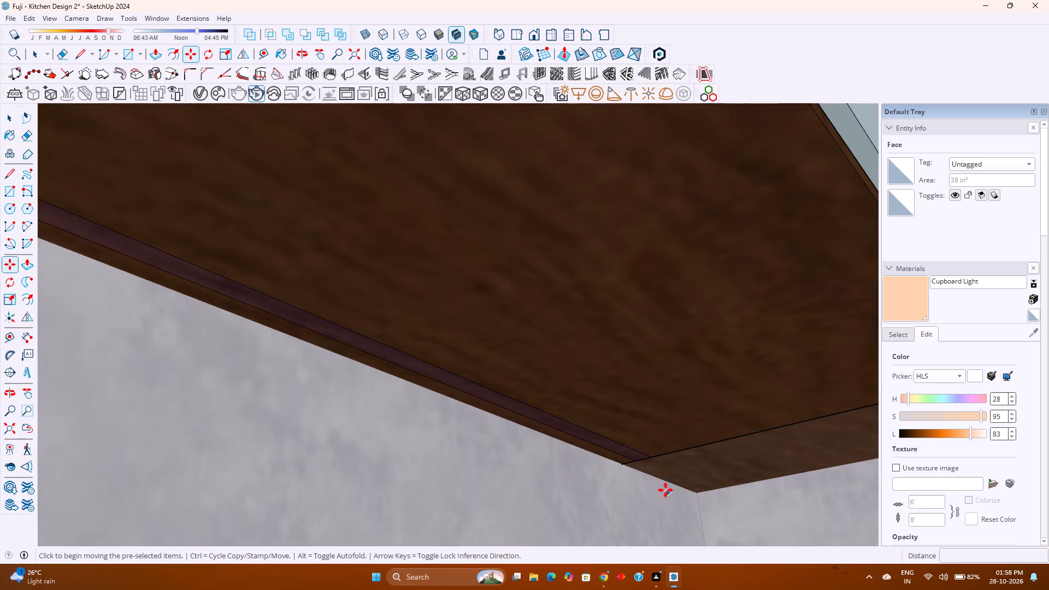
scroll(653, 484, down, 8)
shift+middle_drag(400, 470, 446, 452)
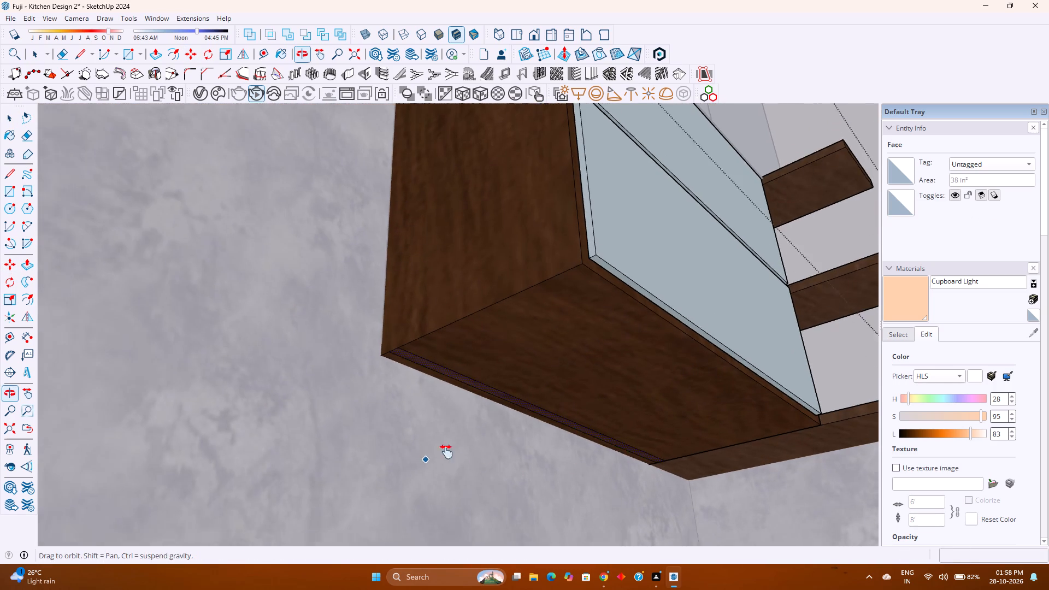
shift+middle_drag(446, 452, 483, 443)
scroll(484, 443, down, 5)
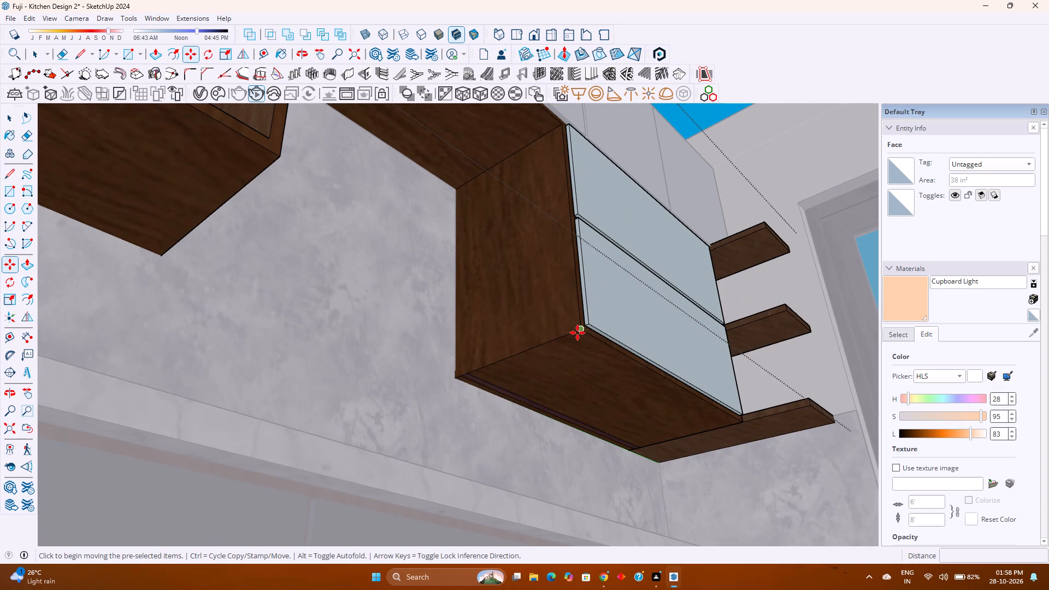
click(577, 333)
scroll(536, 333, down, 8)
scroll(536, 333, up, 1)
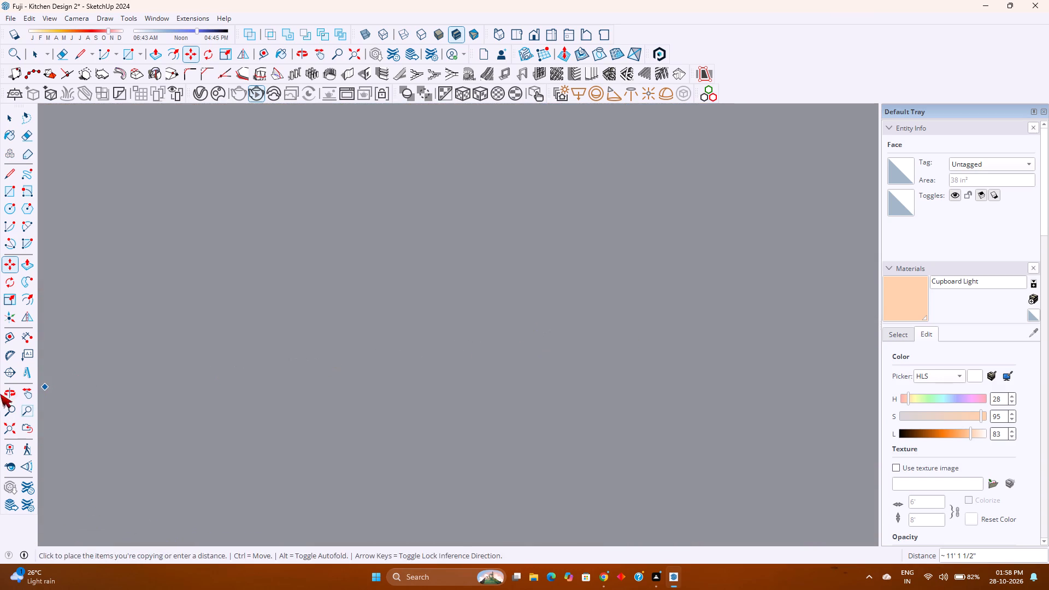
click(5, 426)
scroll(303, 371, up, 1)
middle_drag(303, 373, 312, 417)
scroll(320, 414, up, 18)
middle_drag(344, 398, 310, 401)
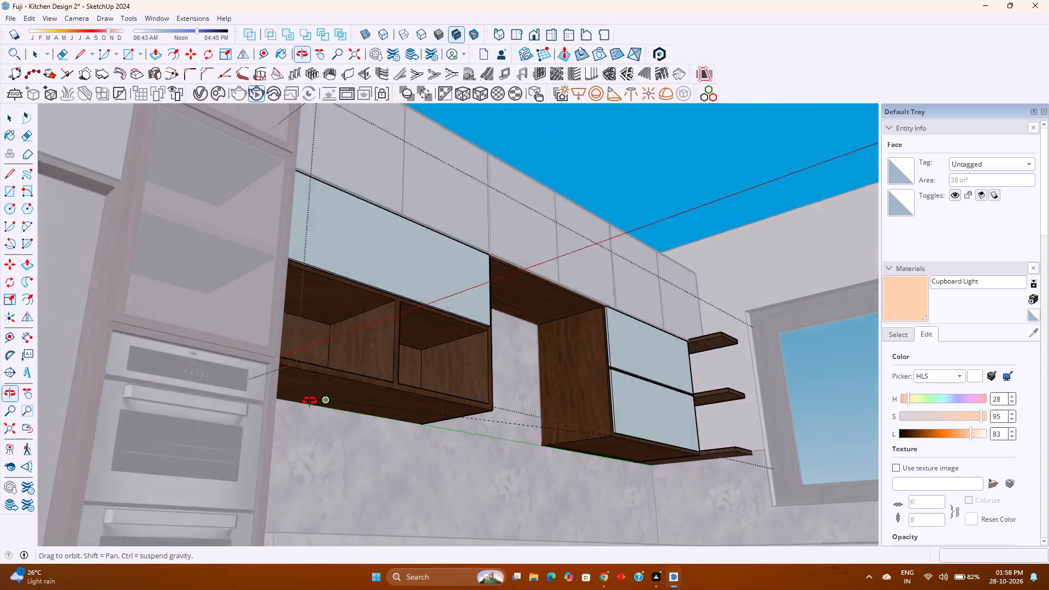
middle_drag(310, 401, 265, 404)
shift+middle_drag(254, 404, 366, 418)
shift+middle_click(366, 418)
scroll(292, 436, up, 1)
middle_drag(286, 436, 237, 440)
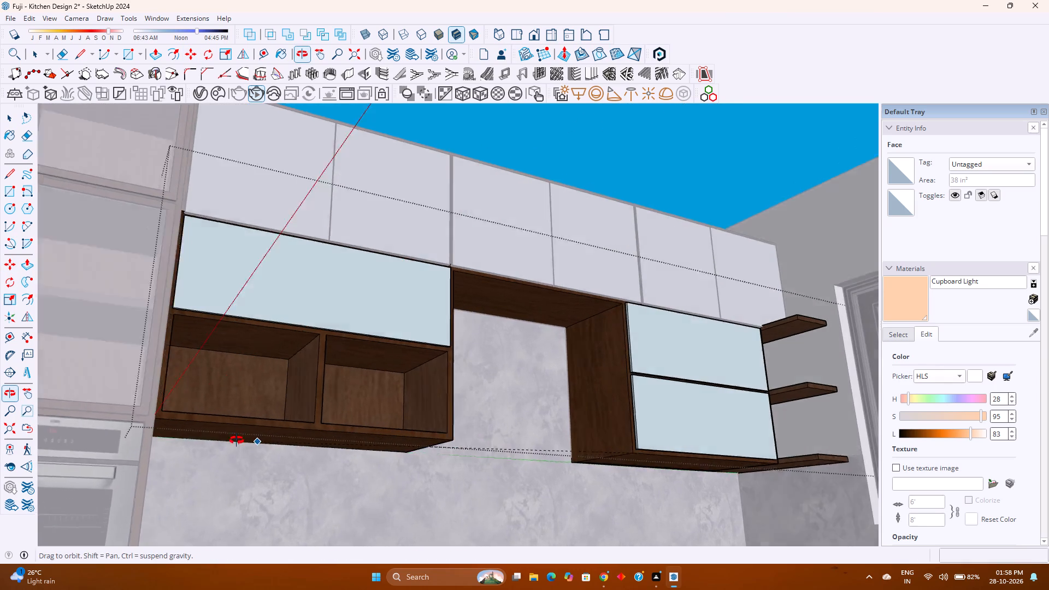
middle_drag(237, 440, 296, 451)
shift+middle_click(296, 451)
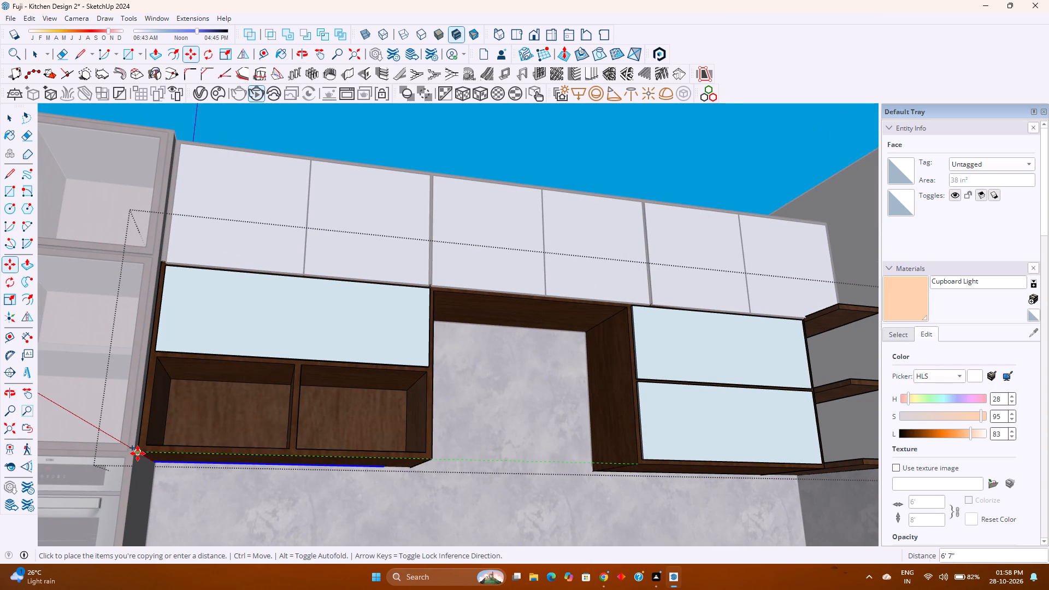
click(138, 453)
scroll(231, 476, up, 4)
middle_drag(246, 469, 263, 420)
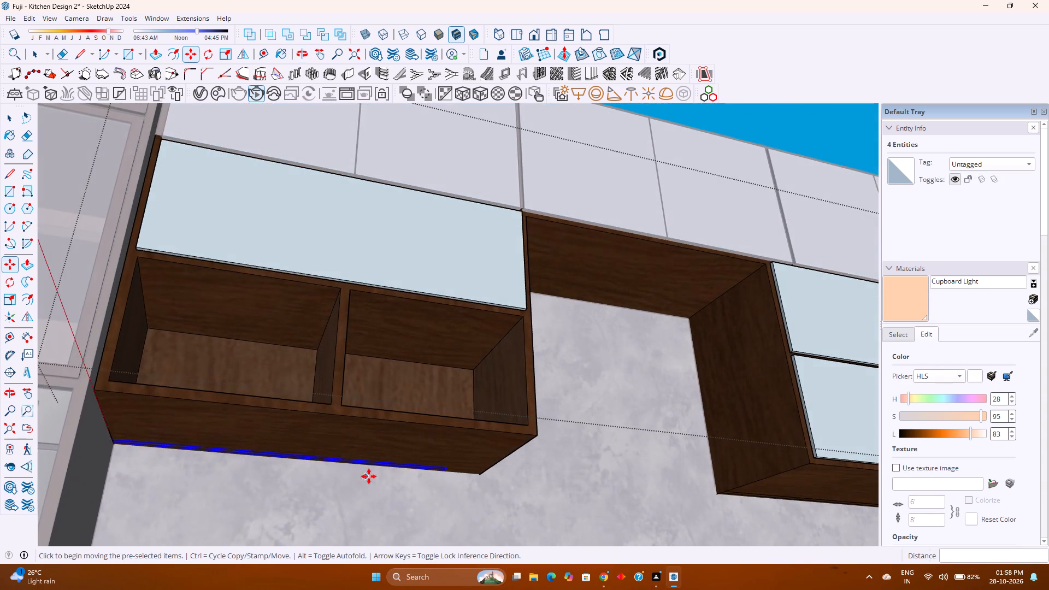
scroll(369, 476, up, 15)
key(Escape)
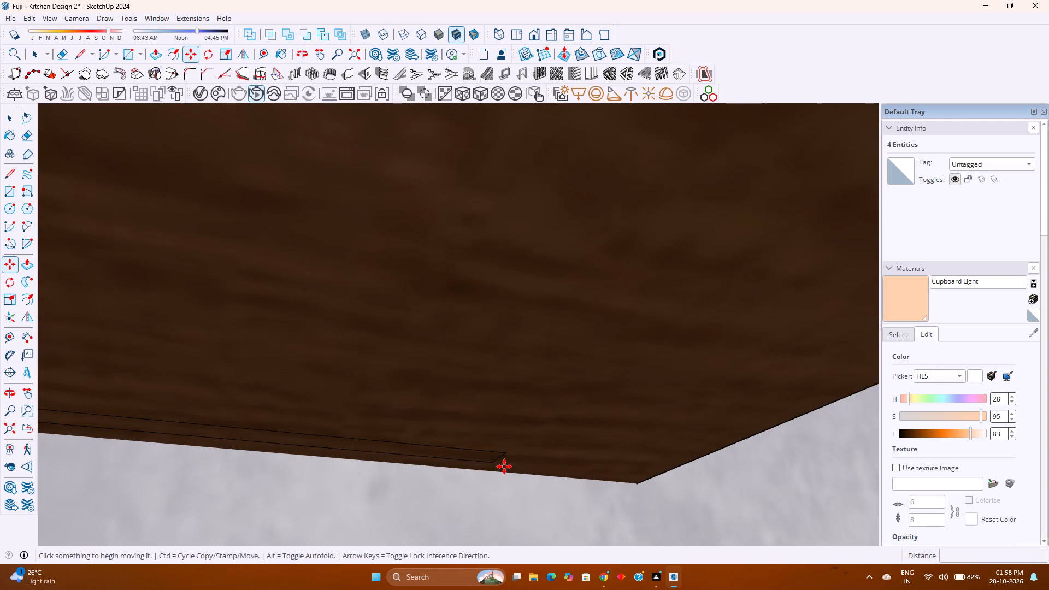
Move the copied strip's short end edge 5" along the green axis to the open-shelf cabinet's side edge.
key(space)
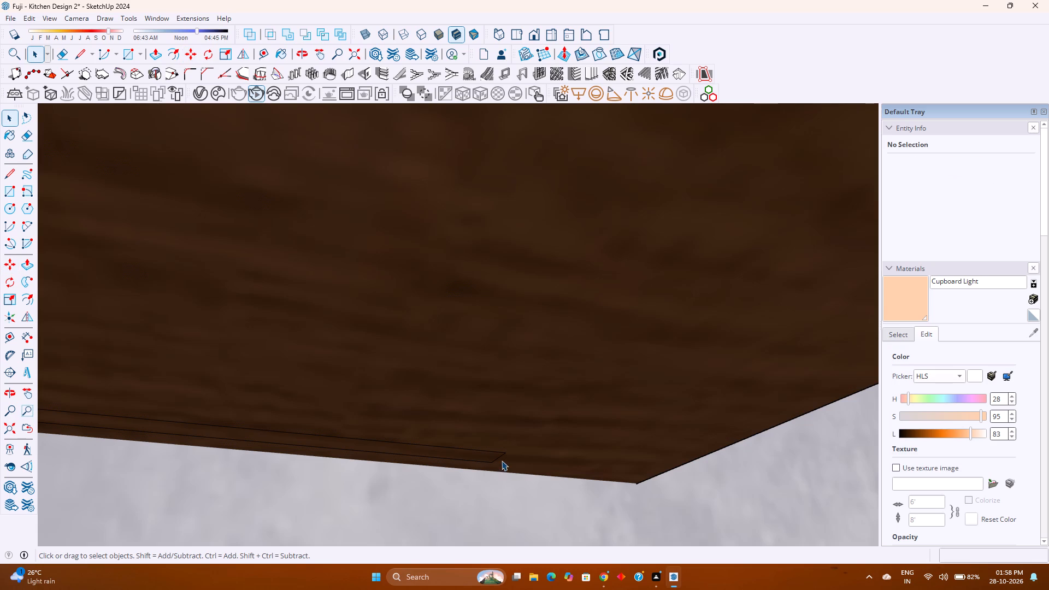
click(500, 456)
key(m)
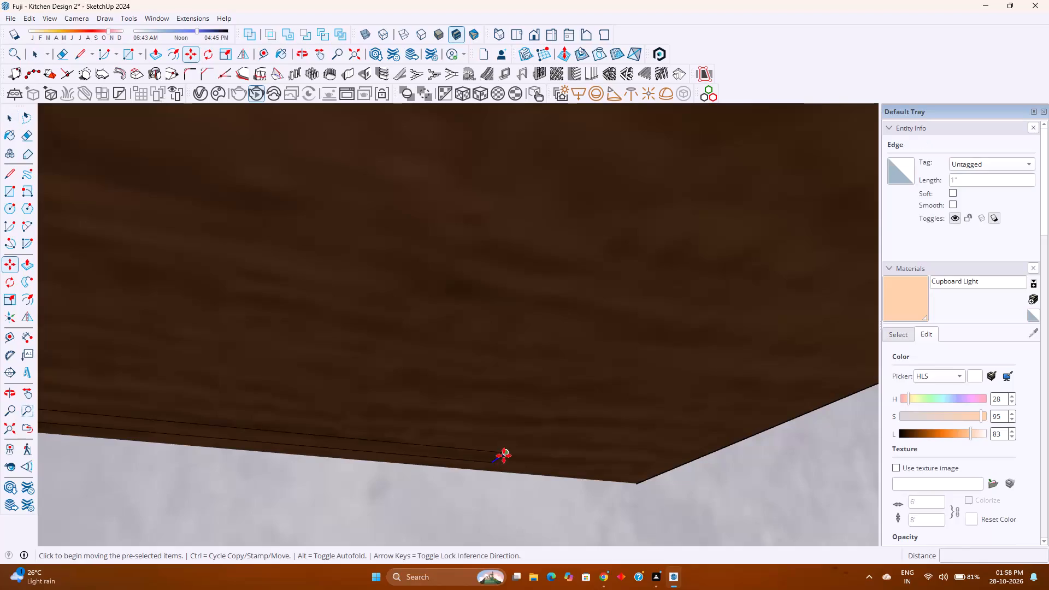
click(507, 452)
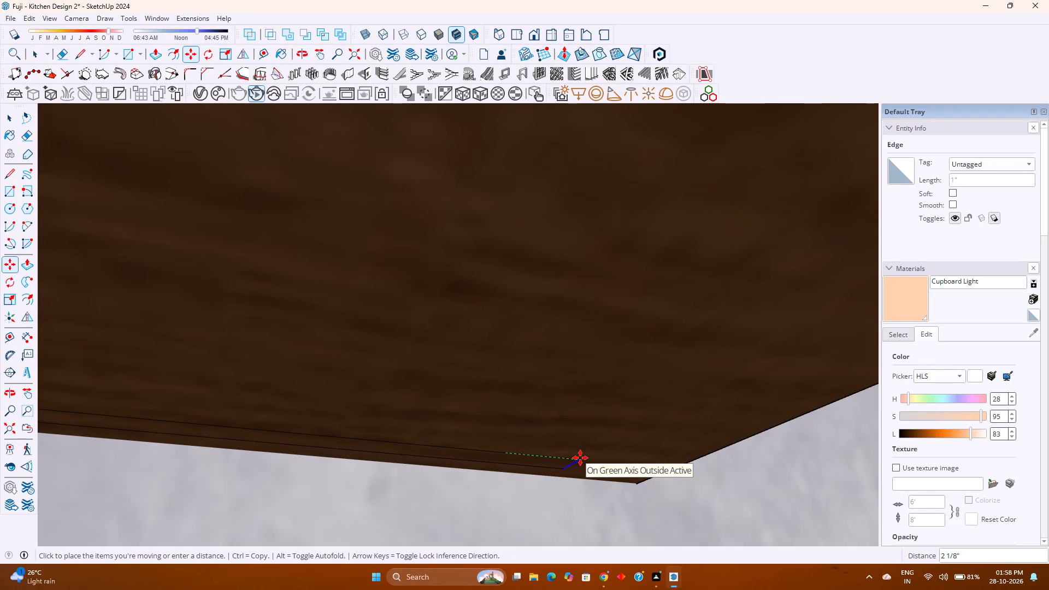
key(Left)
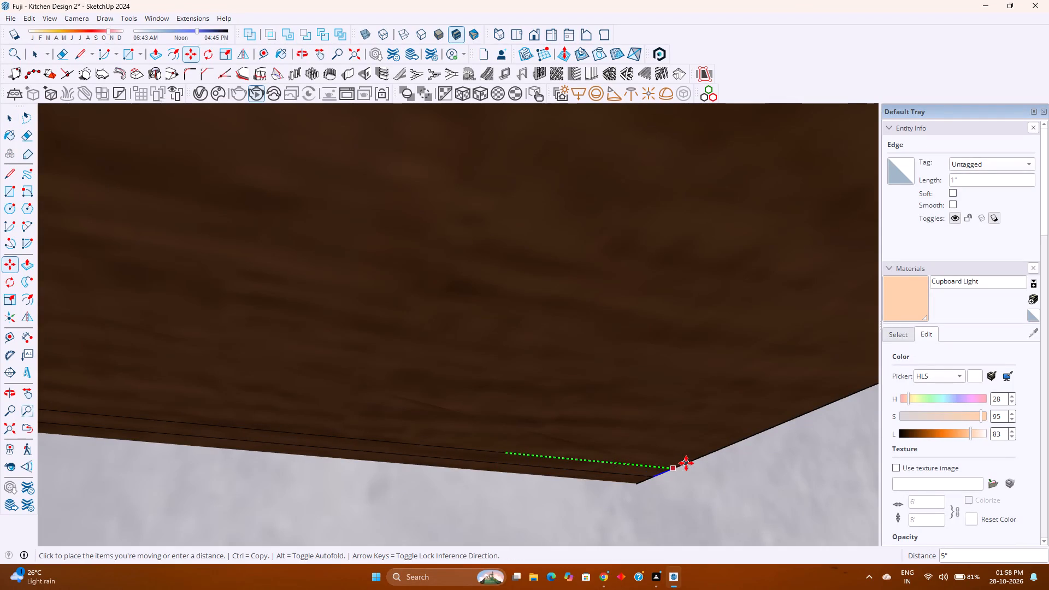
click(686, 463)
Push the strip face 0.5" up into the open-shelf cabinet's underside to form a light groove.
scroll(522, 456, down, 8)
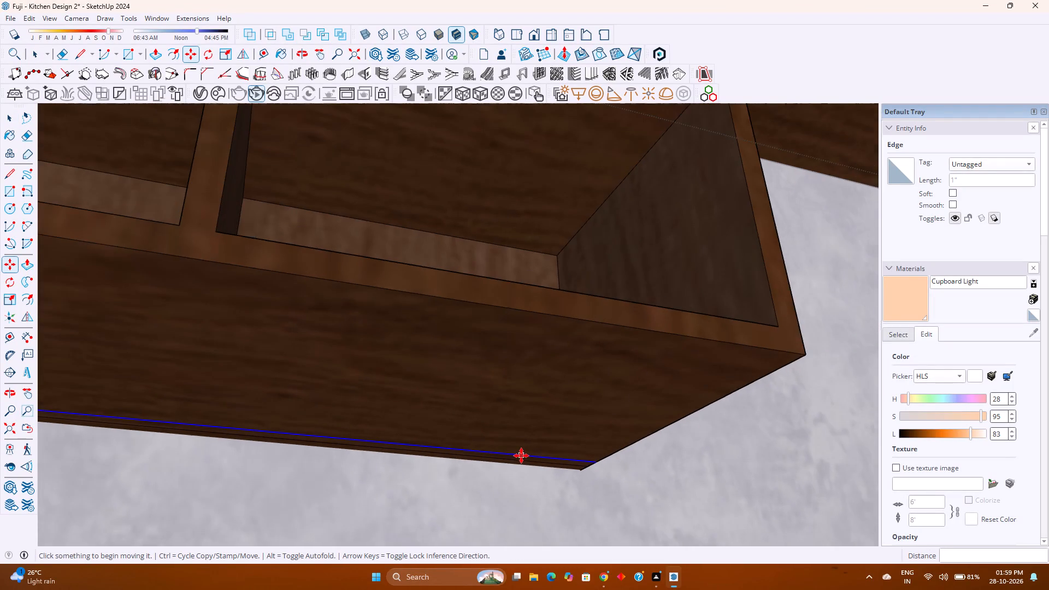
middle_drag(521, 456, 231, 432)
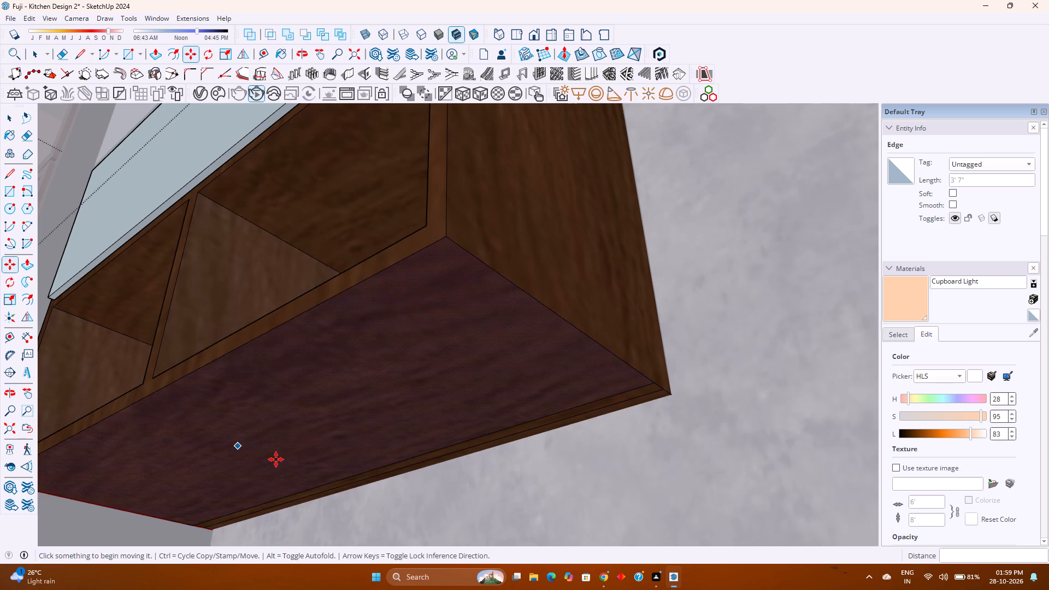
scroll(611, 414, up, 7)
scroll(611, 412, down, 3)
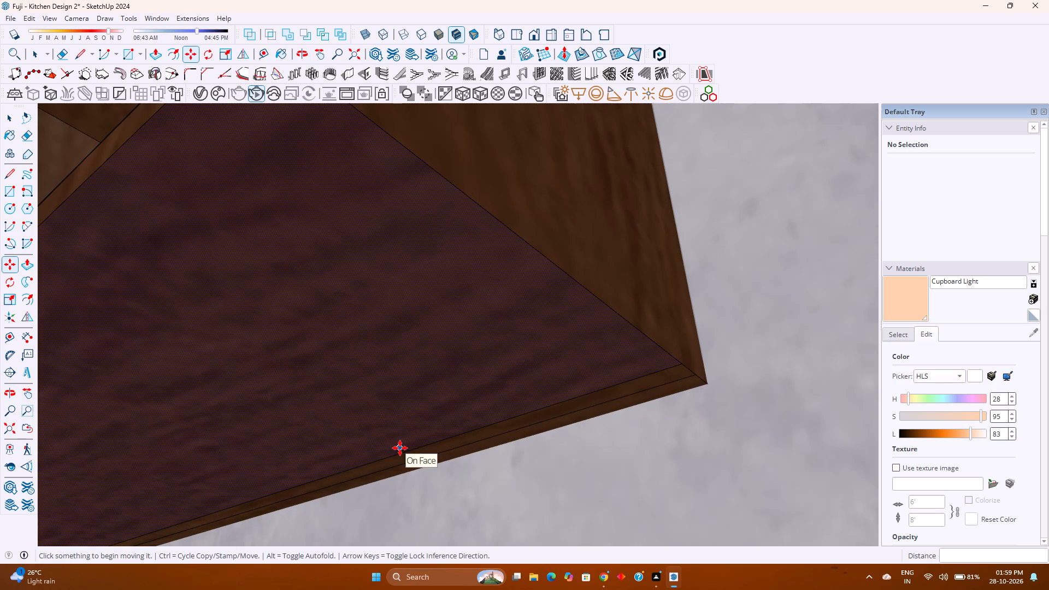
key(p)
click(497, 433)
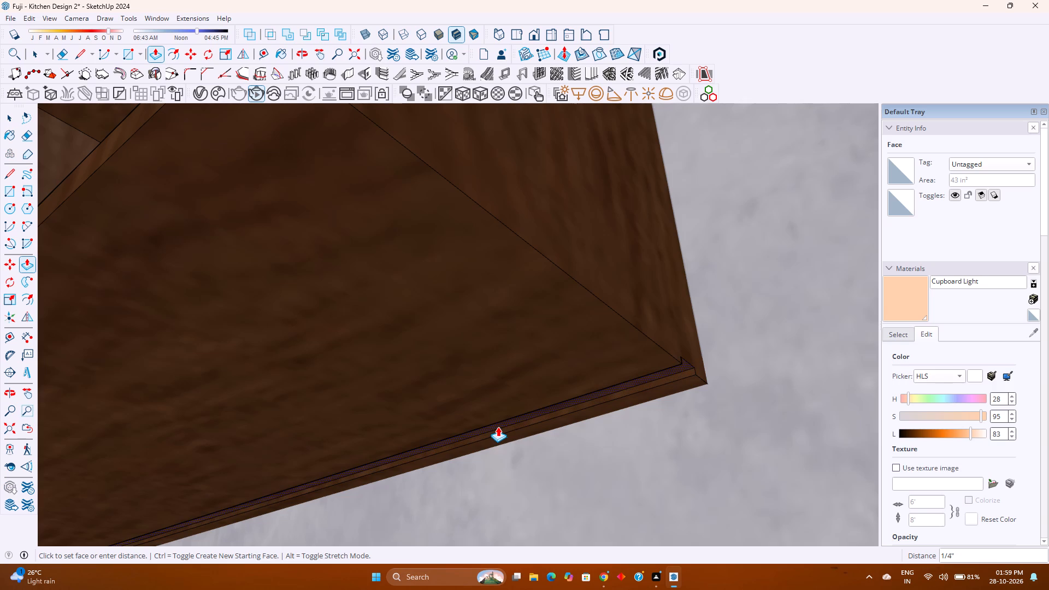
key(0)
text(.5)
key(Return)
Copy the short edge at the groove's open end 0.5" inward along the groove's bottom face.
middle_drag(502, 433, 526, 405)
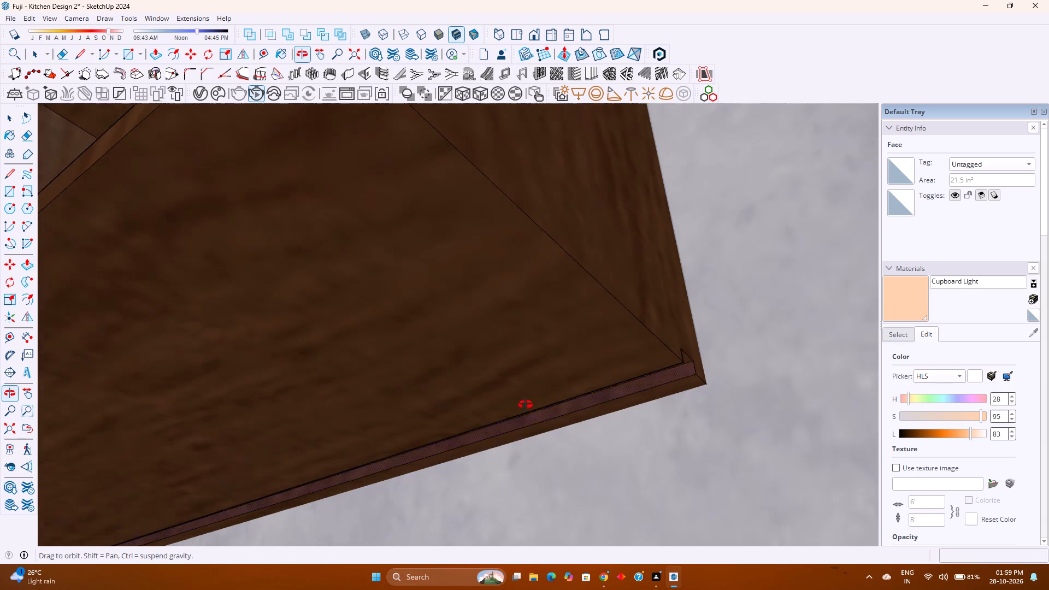
middle_drag(526, 405, 662, 341)
scroll(656, 420, up, 13)
key(space)
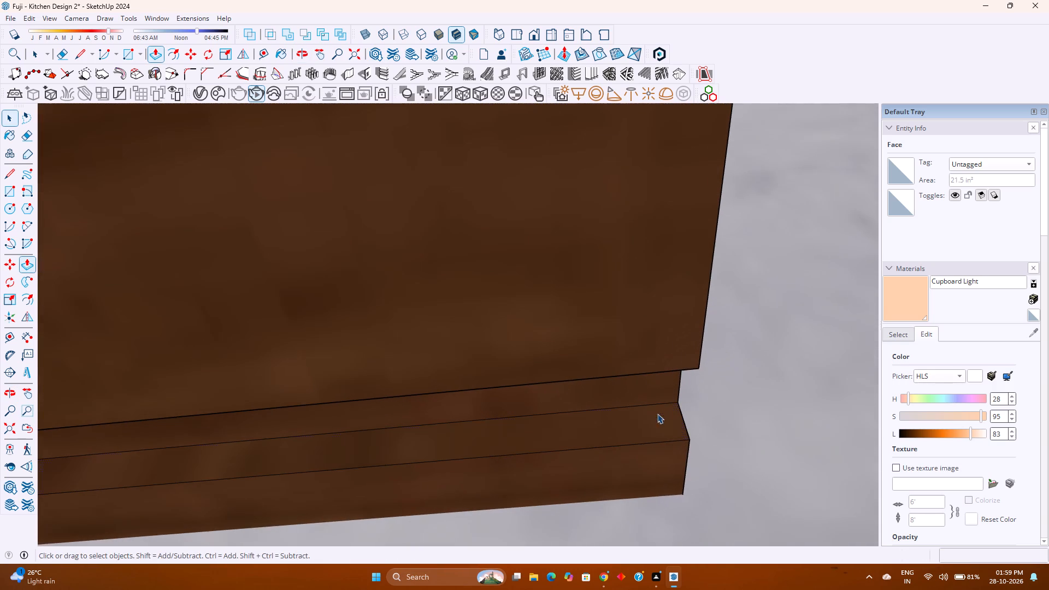
click(679, 392)
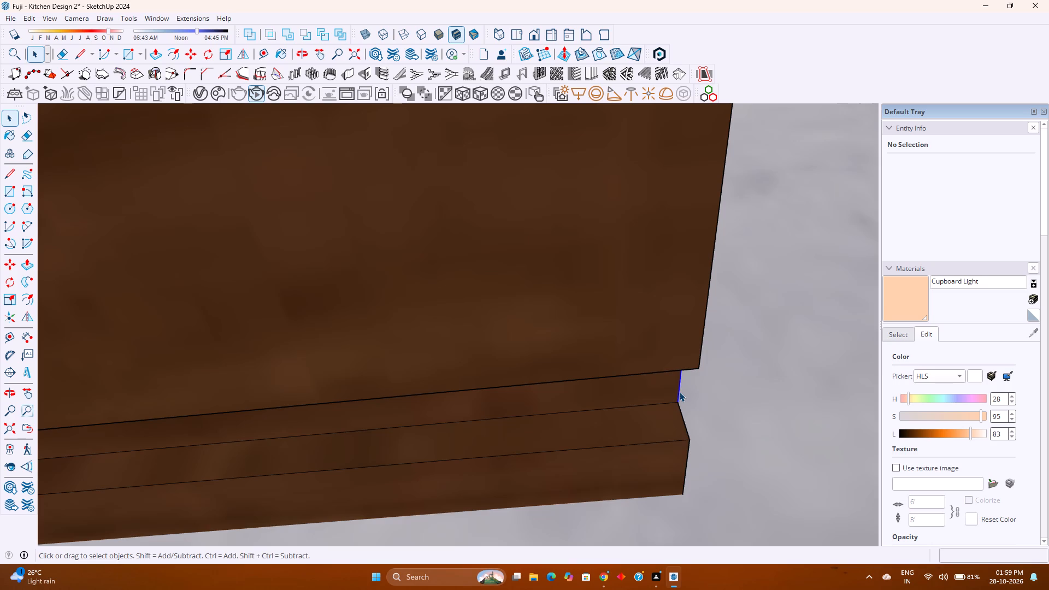
key(m)
click(677, 392)
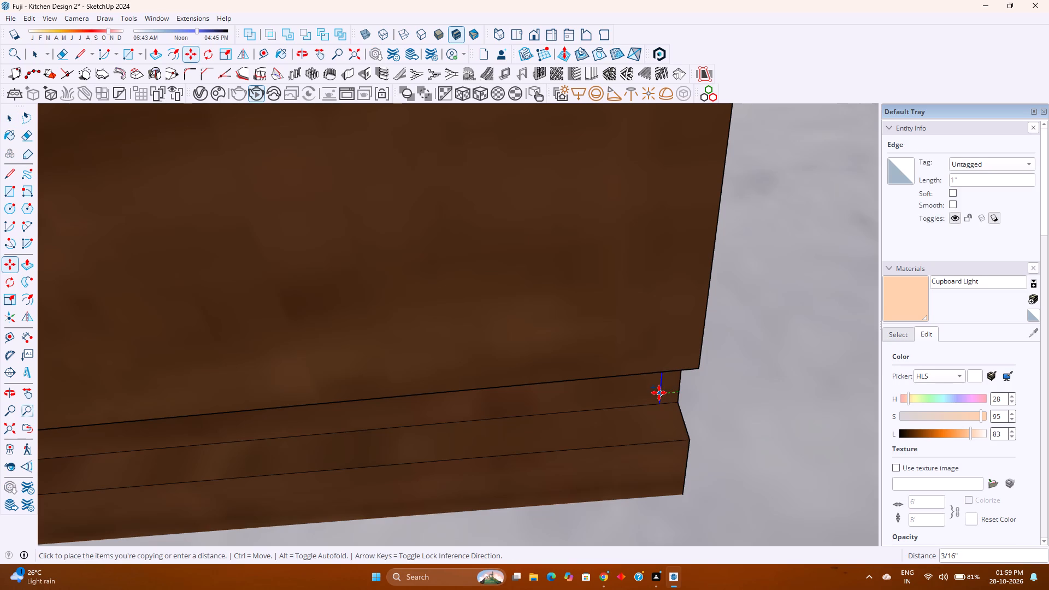
key(0)
key(period)
key(5)
key(Return)
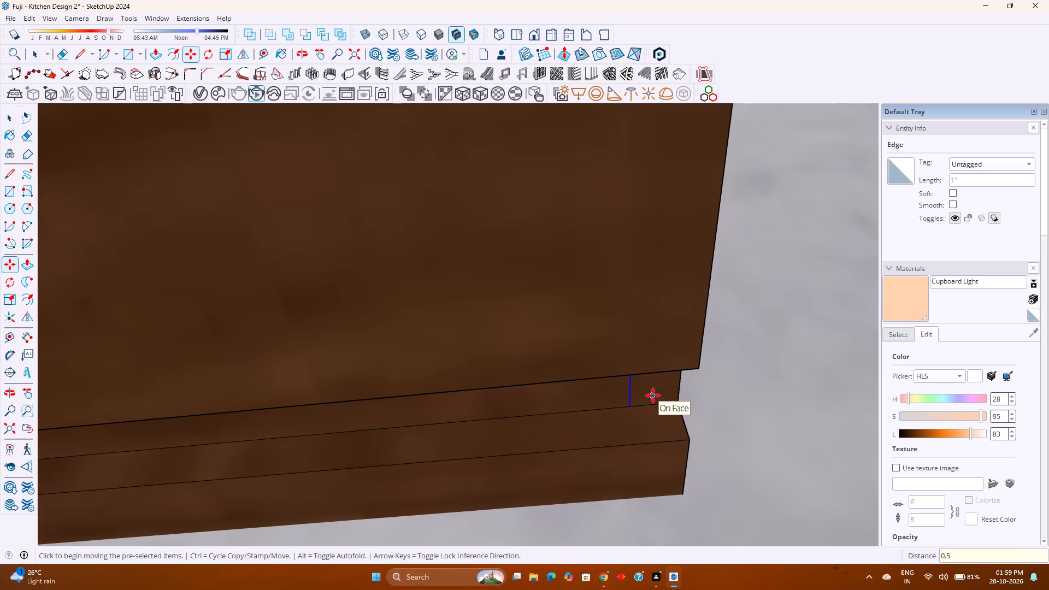
Pull the small end face 1/2" flush with the underside to close the groove, and erase the two leftover edges.
key(p)
click(655, 393)
click(680, 368)
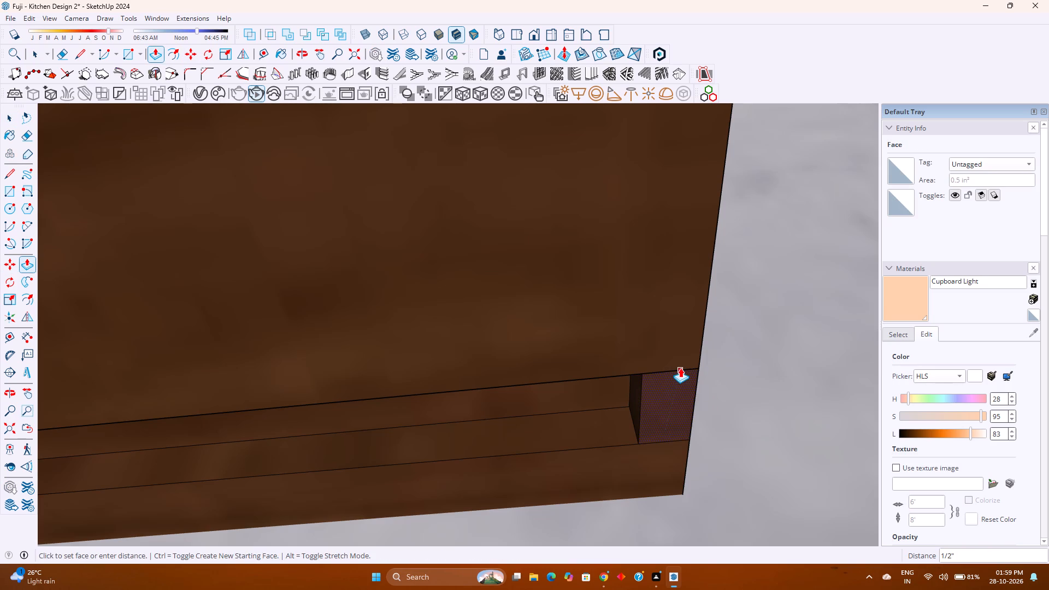
key(e)
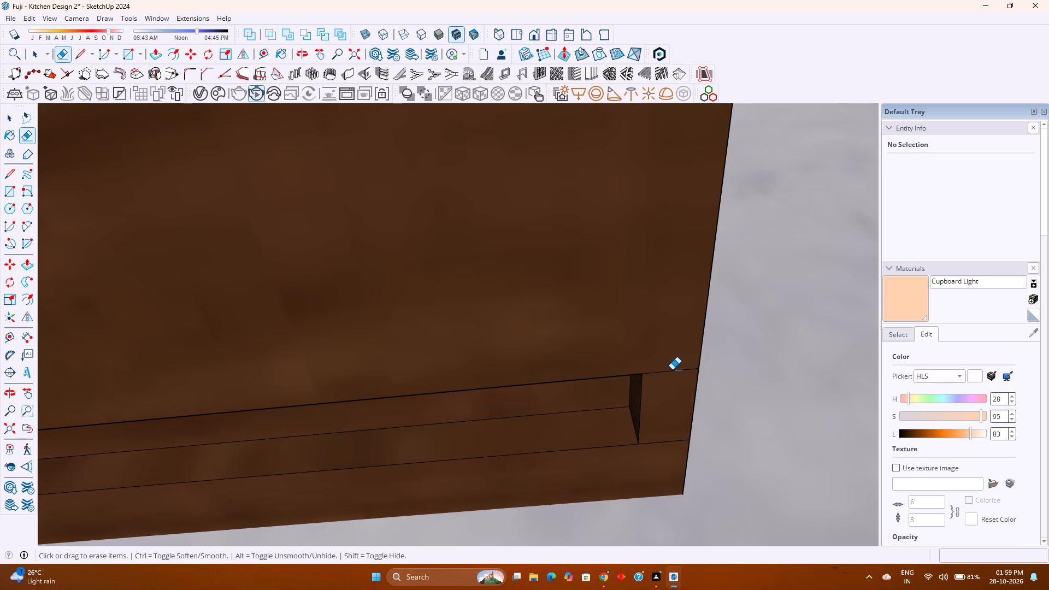
click(671, 370)
click(659, 442)
Under the cabinet with grey-blue fronts, copy the strip's end edge facing the open-shelf cabinet 1/2" inward.
scroll(591, 459, down, 1)
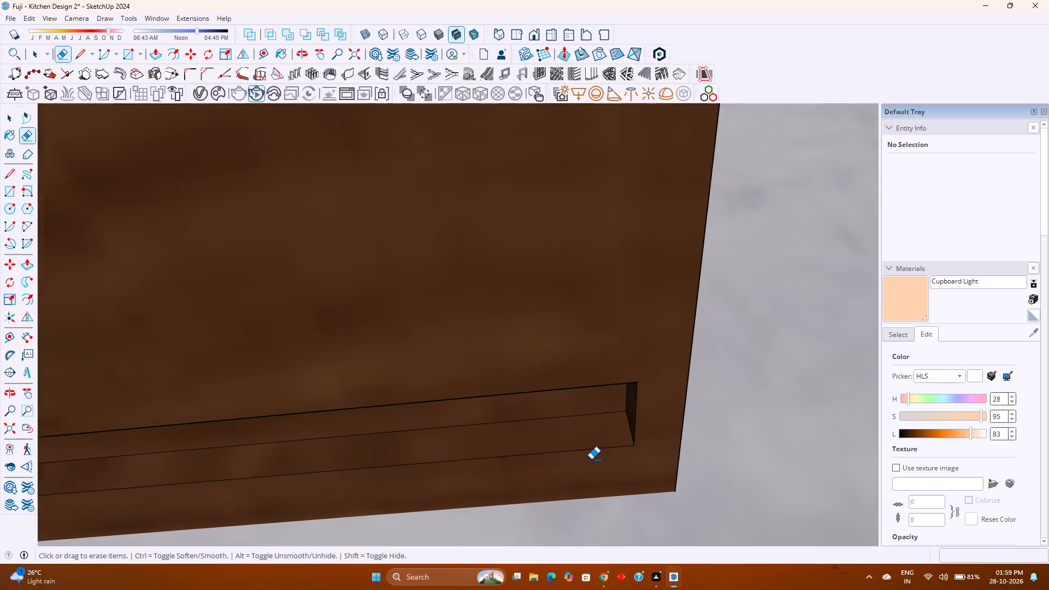
scroll(591, 459, down, 6)
key(space)
scroll(588, 459, down, 12)
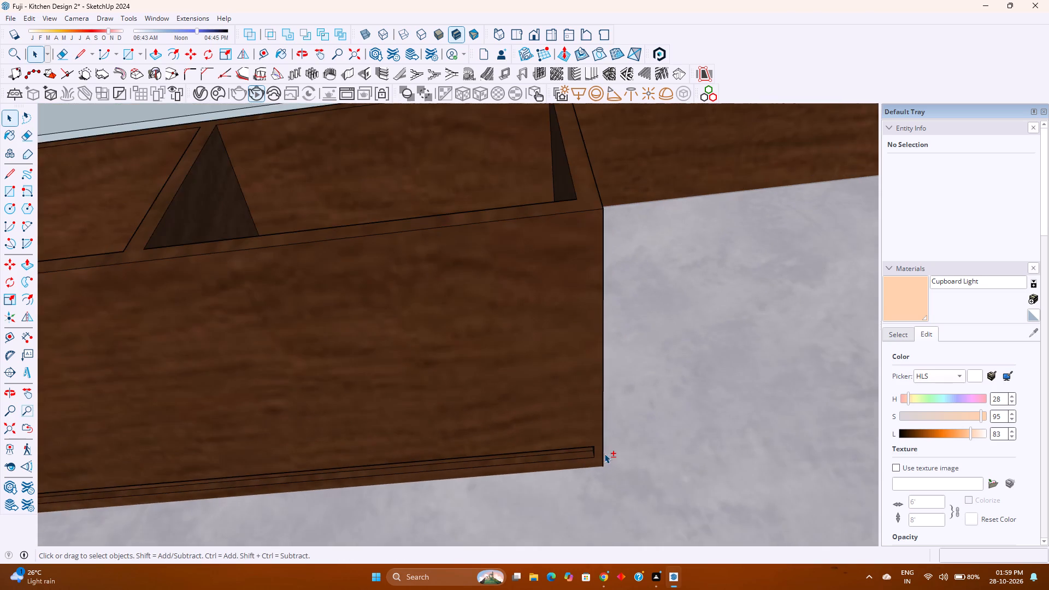
shift+middle_drag(598, 451, 335, 406)
scroll(335, 406, down, 4)
shift+middle_drag(678, 379, 516, 386)
middle_drag(587, 368, 590, 369)
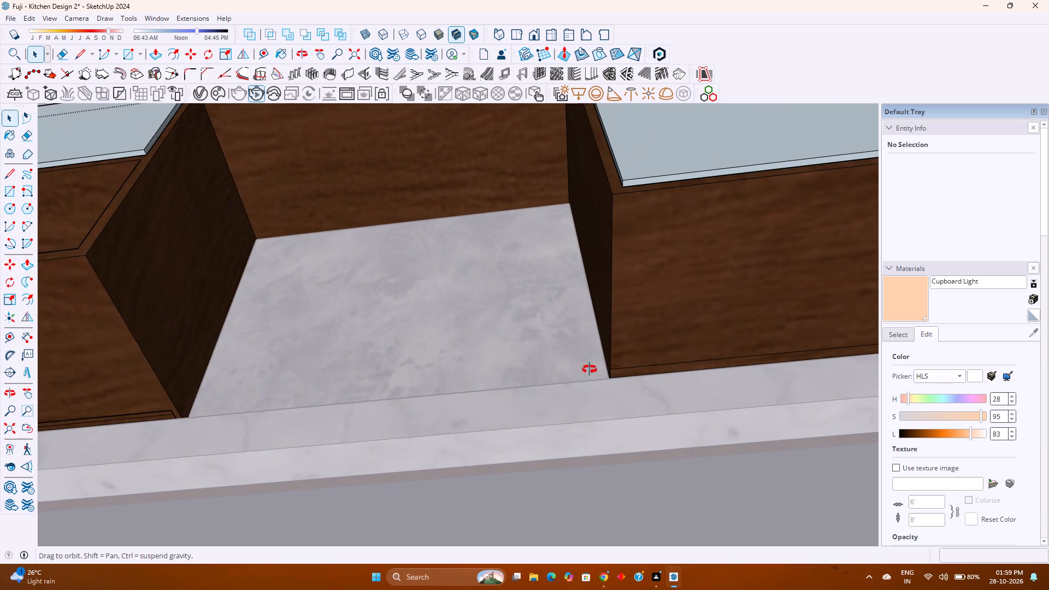
middle_drag(590, 369, 594, 407)
middle_click(594, 407)
scroll(659, 380, up, 14)
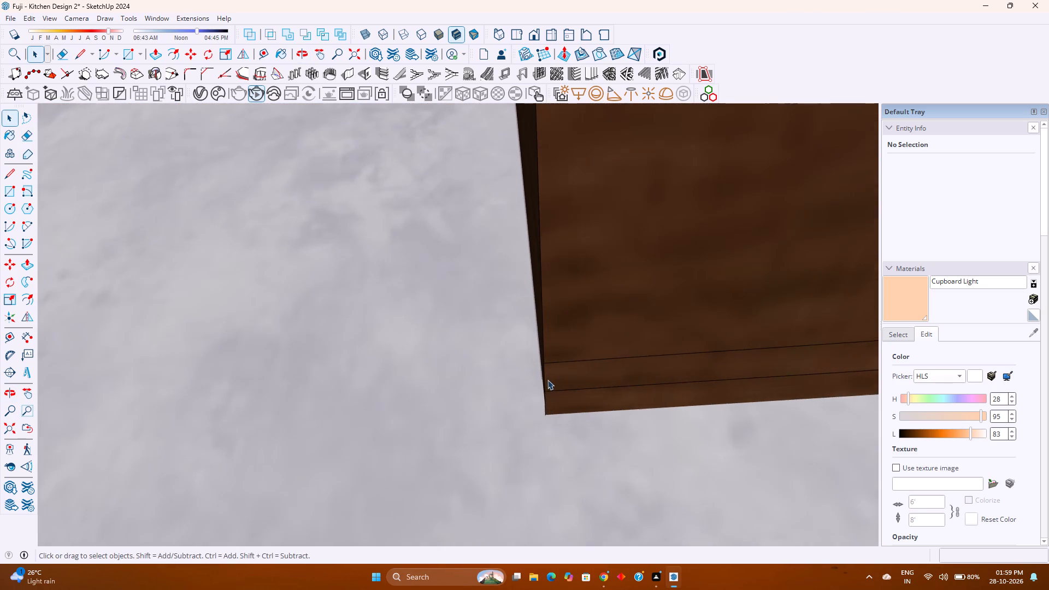
scroll(547, 380, up, 3)
click(544, 374)
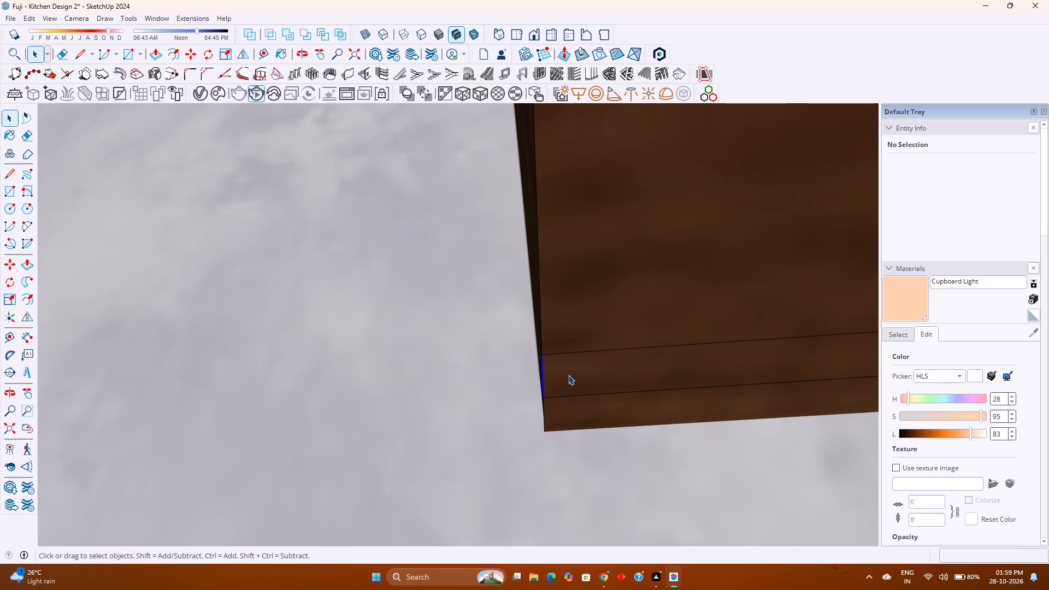
key(m)
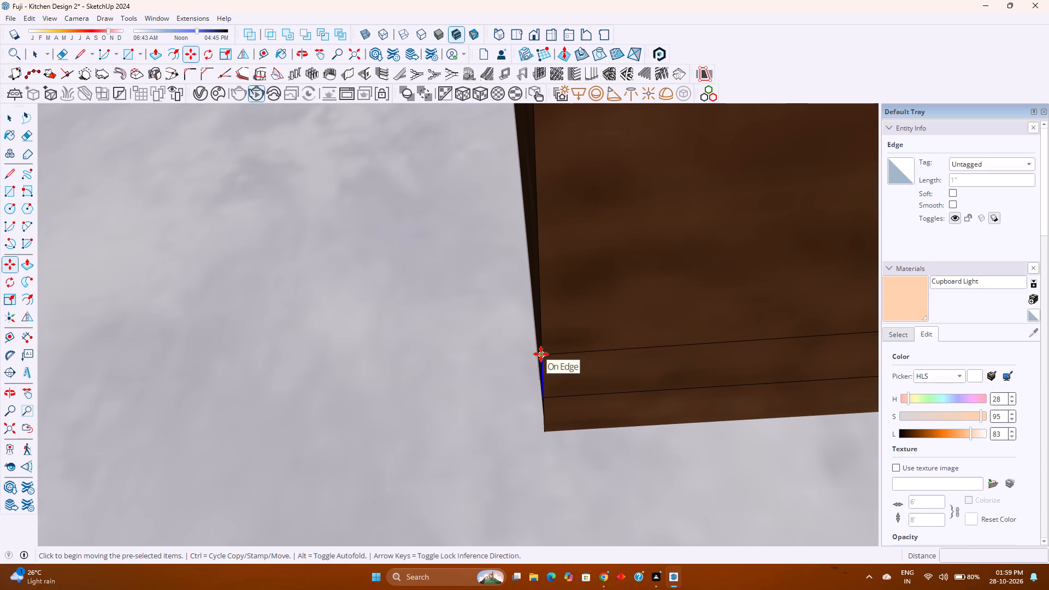
click(541, 354)
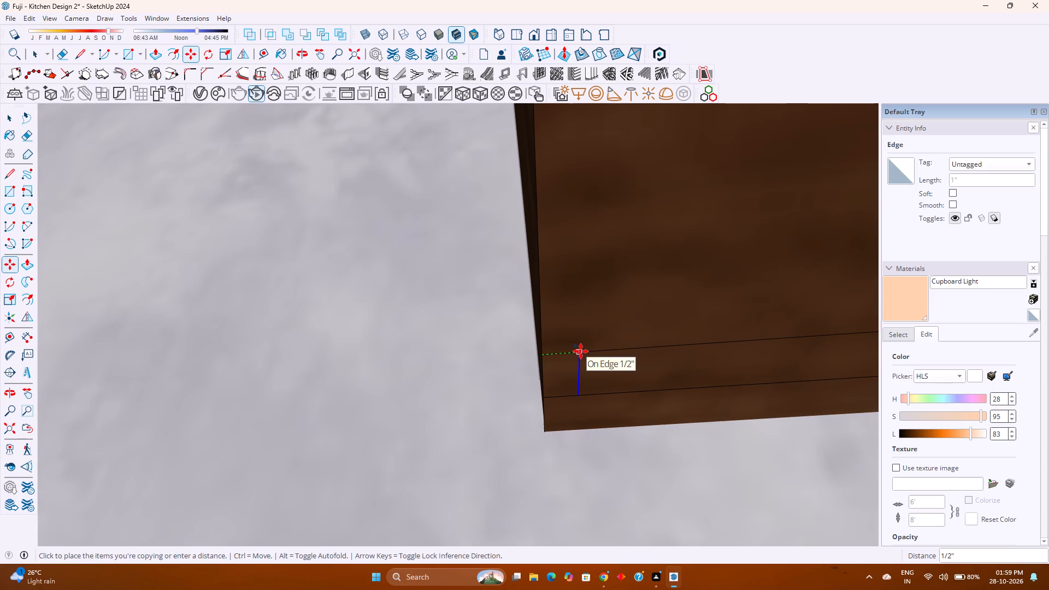
click(581, 351)
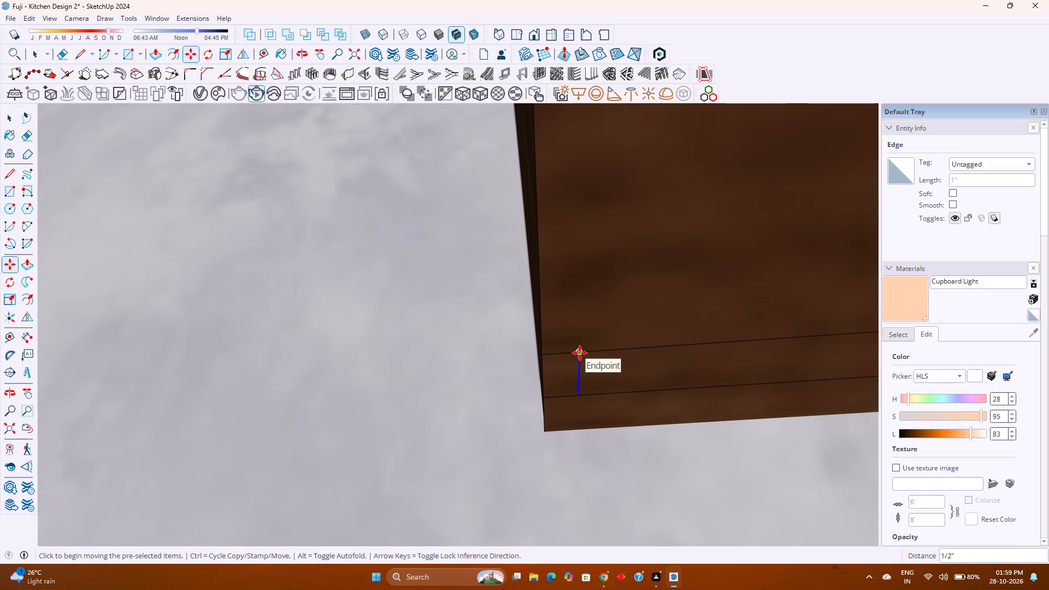
Erase the short leftover edges between the copied end edge and the cabinet's side, so the strip outline stops short of it.
key(e)
click(567, 352)
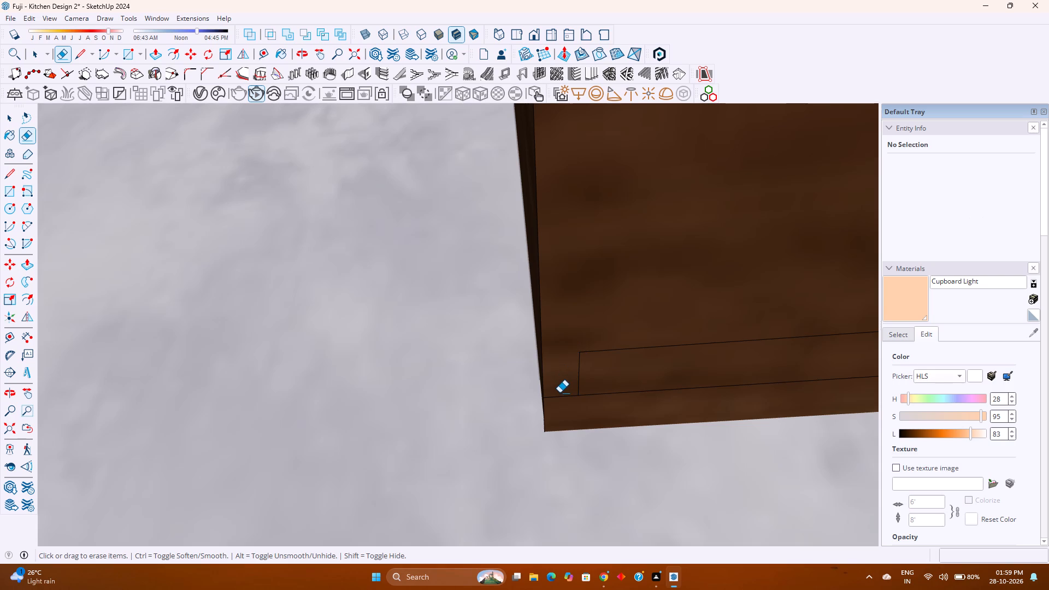
click(559, 393)
click(559, 396)
key(space)
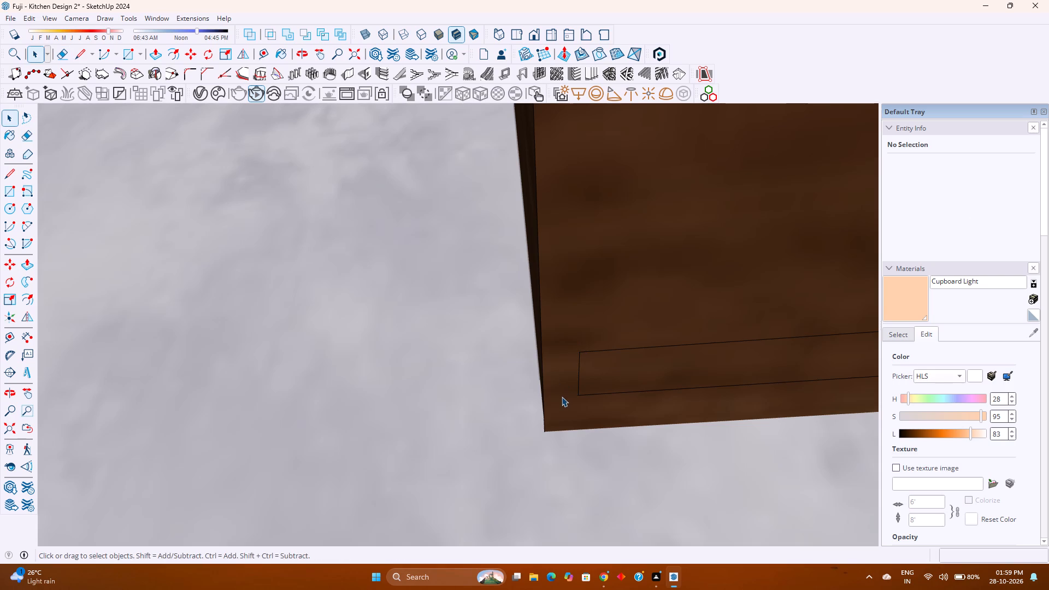
Push the strip face 0.5" up into the underside of the cabinet with grey-blue fronts to form a groove.
key(e)
key(p)
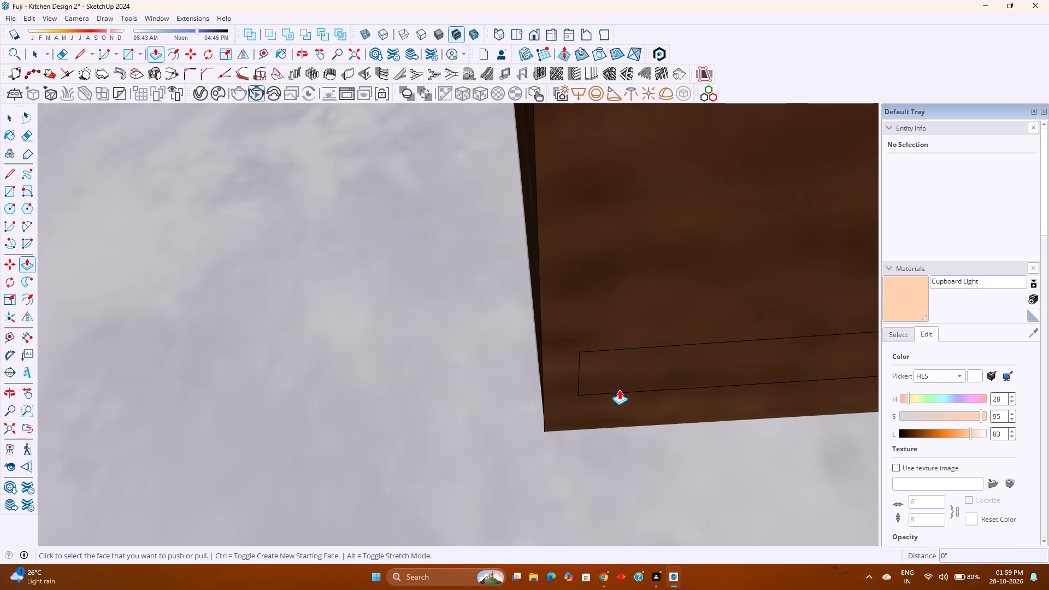
click(622, 377)
text(0.)
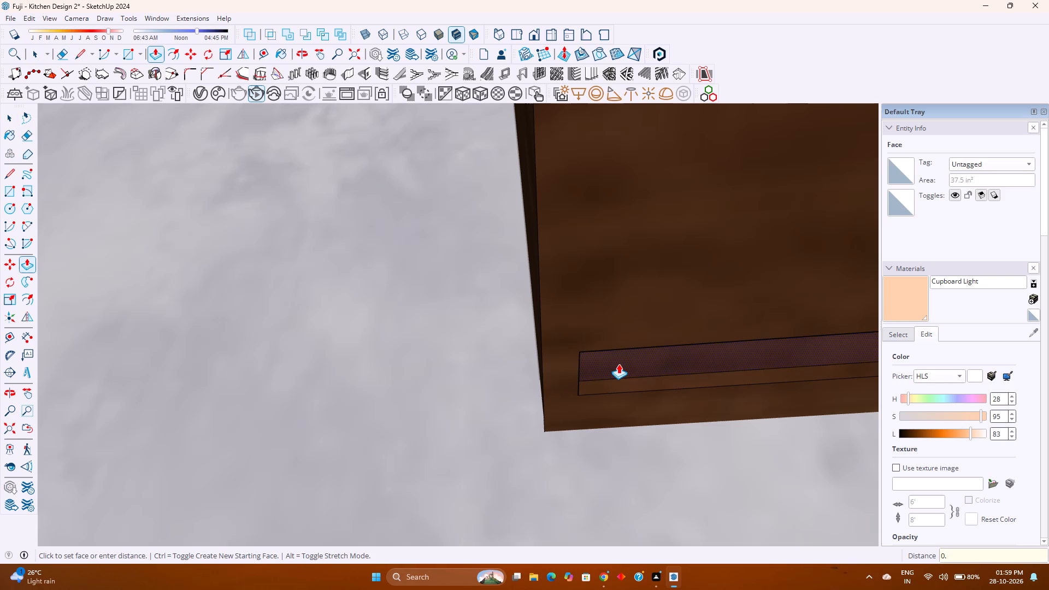
key(5)
key(Return)
key(space)
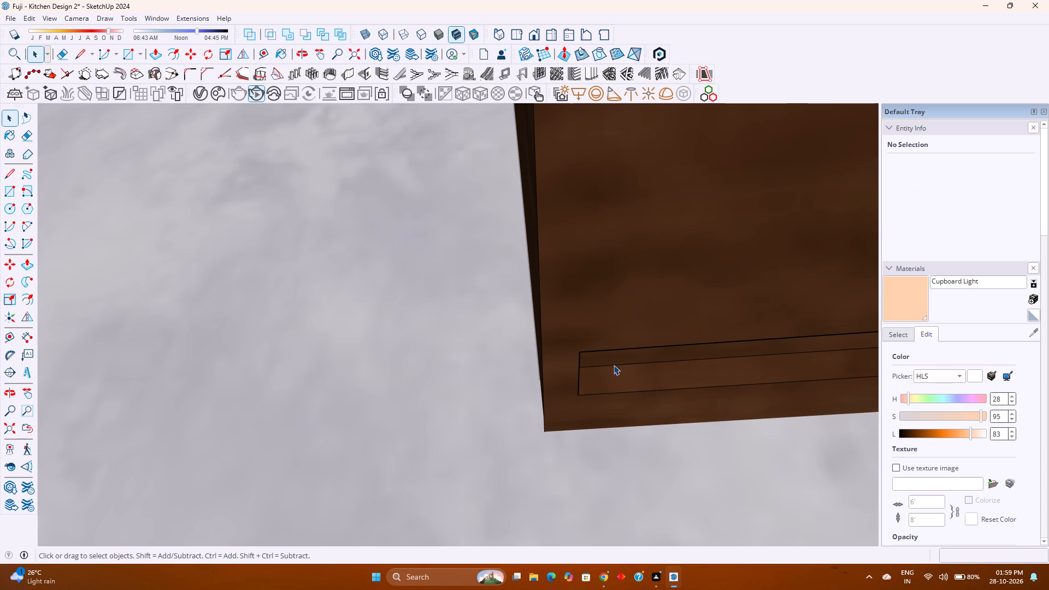
Copy the groove's recessed face with its edges 10' straight up, clear of the room.
double_click(614, 361)
scroll(614, 361, up, 2)
key(m)
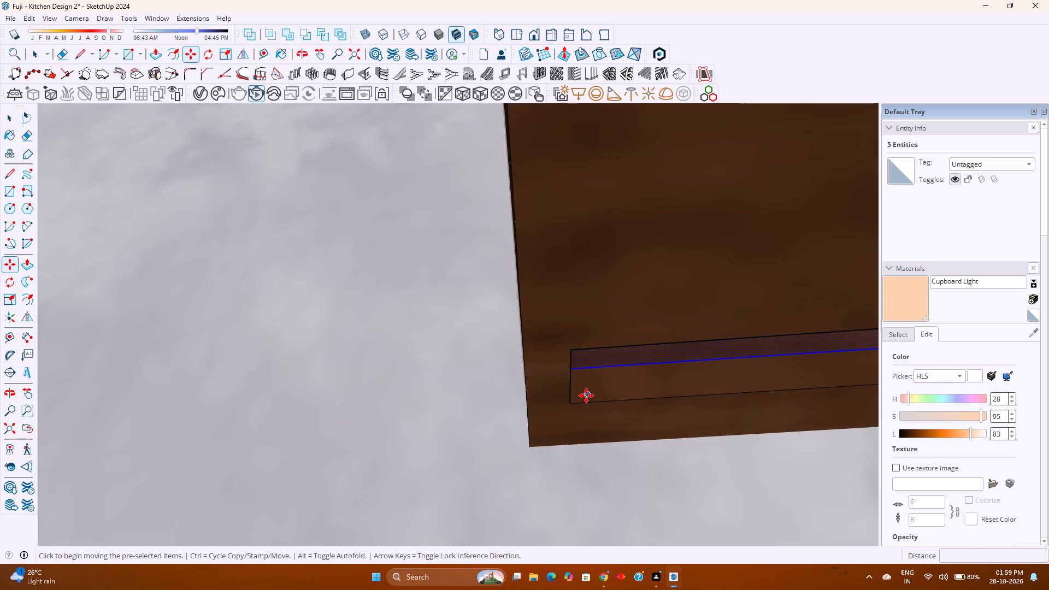
click(575, 402)
scroll(335, 399, down, 4)
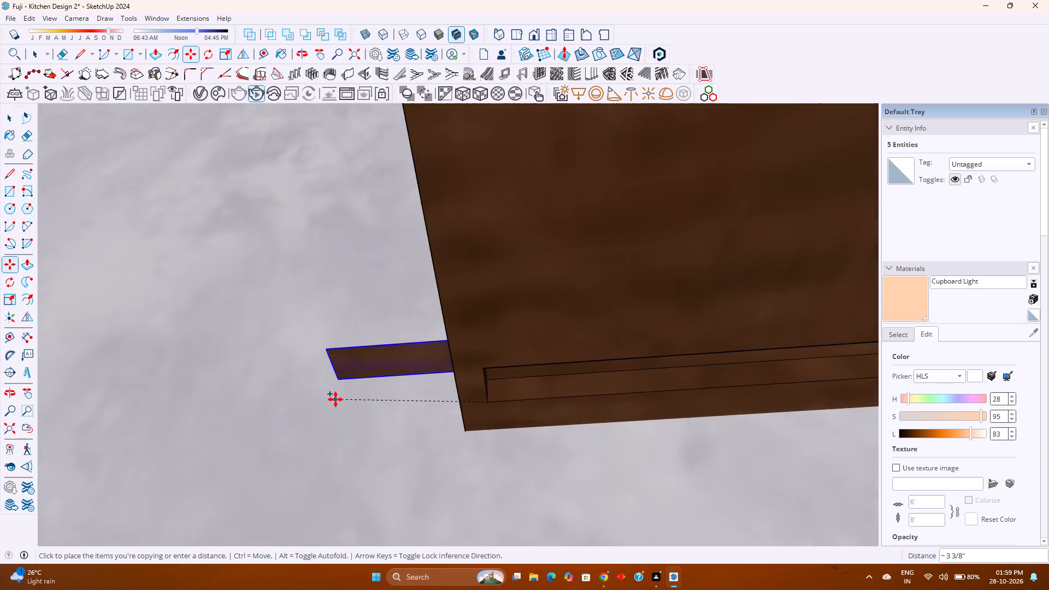
scroll(335, 399, down, 13)
shift+middle_drag(302, 400, 611, 412)
shift+middle_click(612, 412)
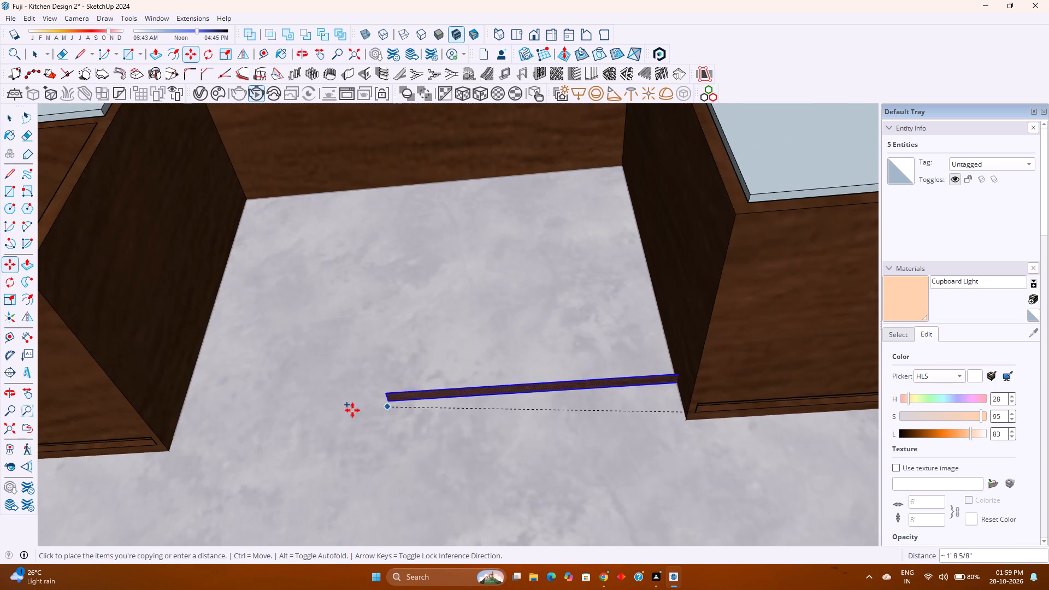
scroll(310, 415, down, 11)
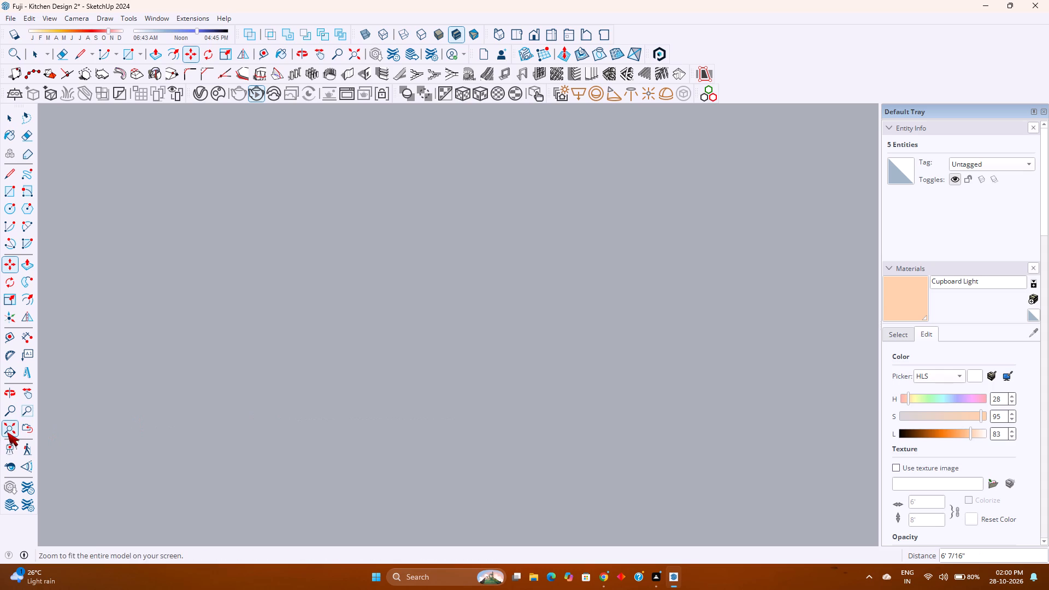
click(7, 432)
middle_drag(107, 404, 213, 553)
shift+middle_drag(322, 387, 316, 488)
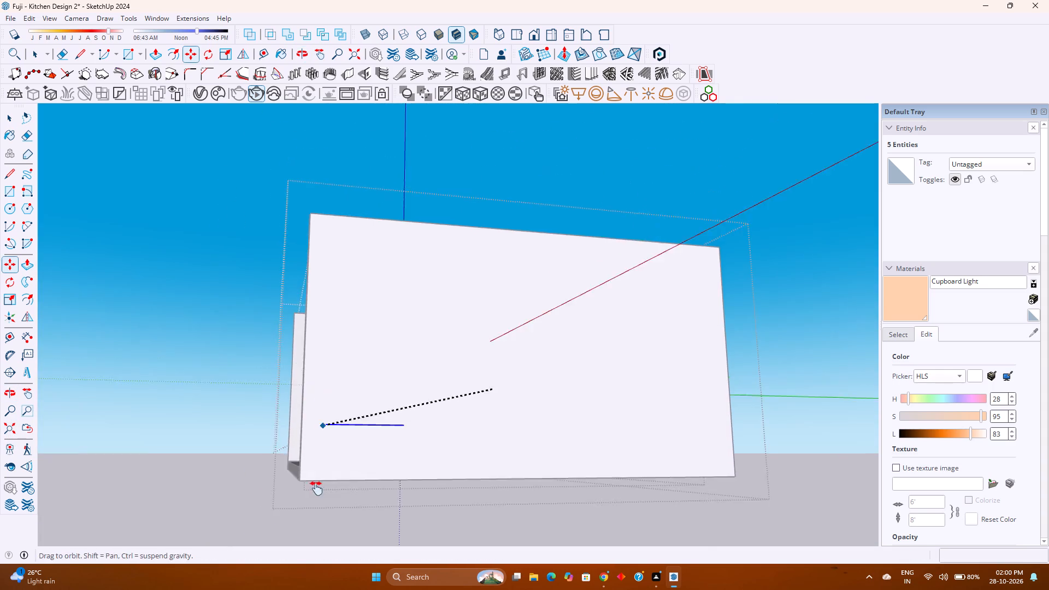
shift+middle_drag(316, 488, 290, 548)
key(Up)
scroll(461, 298, up, 4)
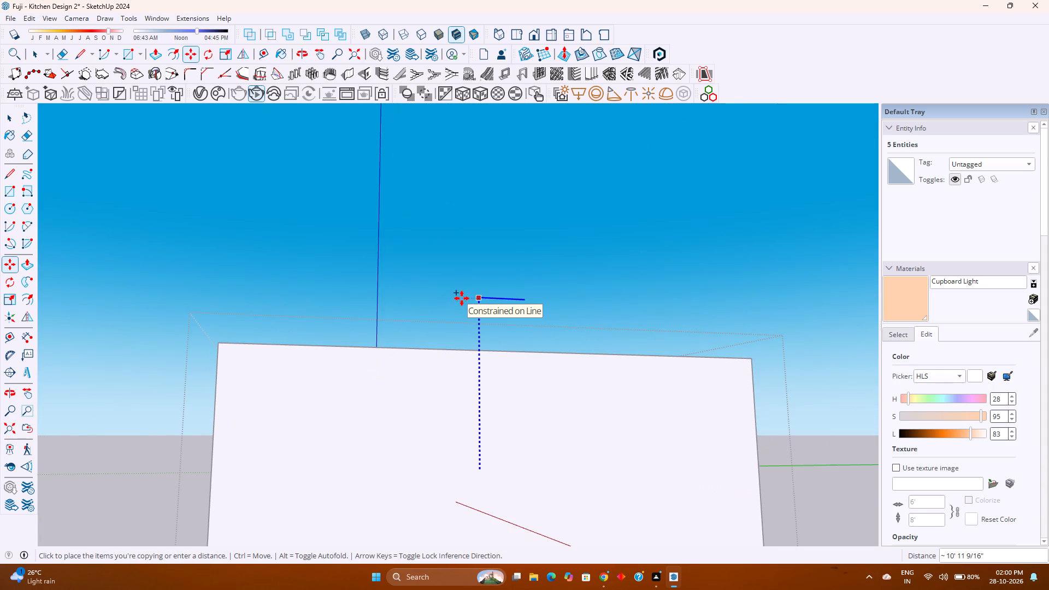
text(10')
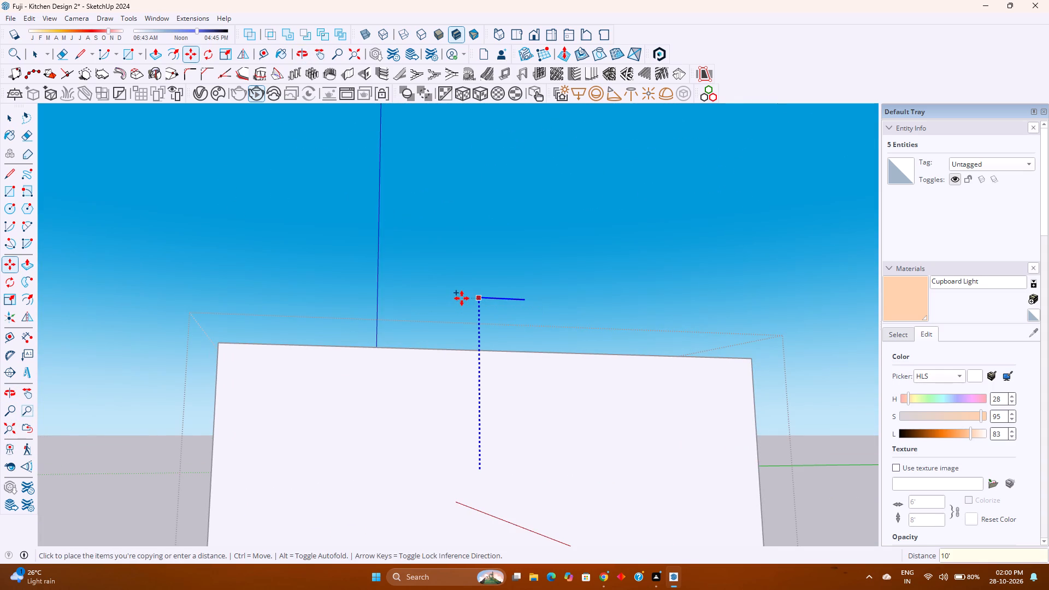
key(Return)
key(space)
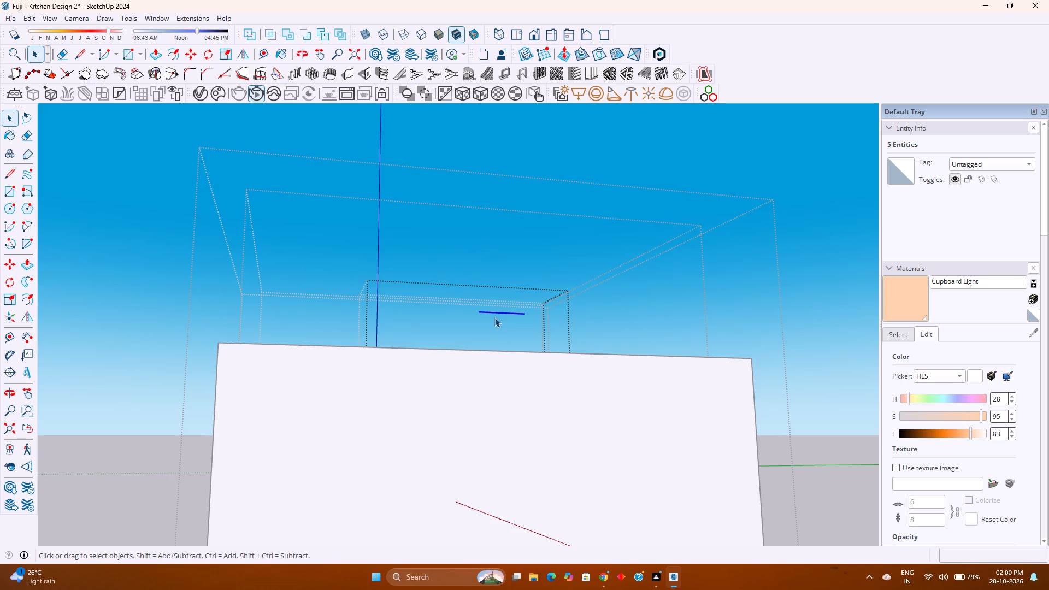
Make the copied strip face and its edges a group.
scroll(494, 317, up, 6)
right_click(496, 313)
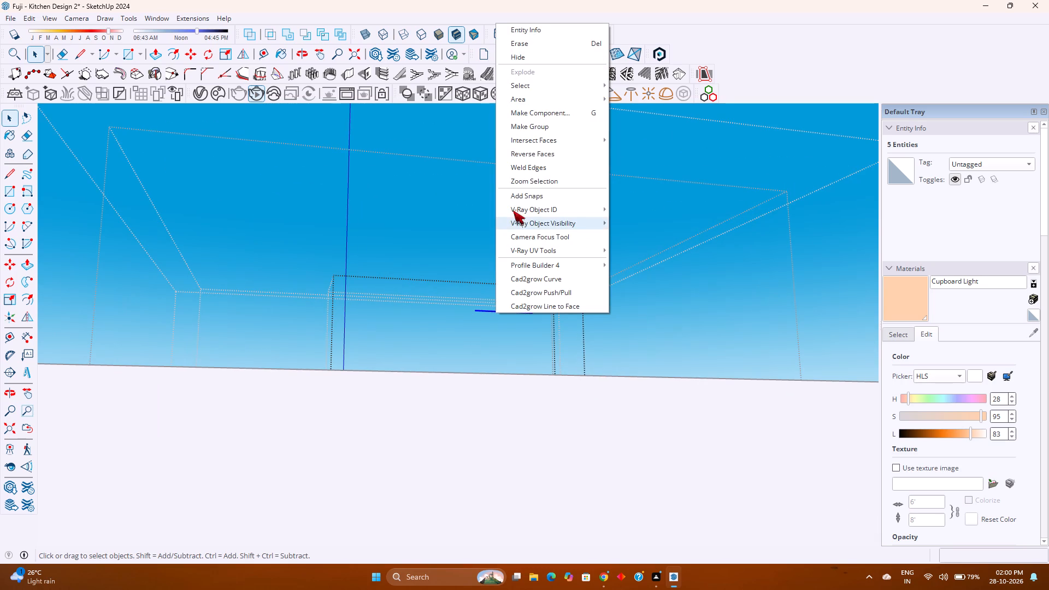
click(536, 127)
Inside the strip group, extrude the face 0.5" upward into a solid bar, and leave the group.
scroll(532, 359, up, 5)
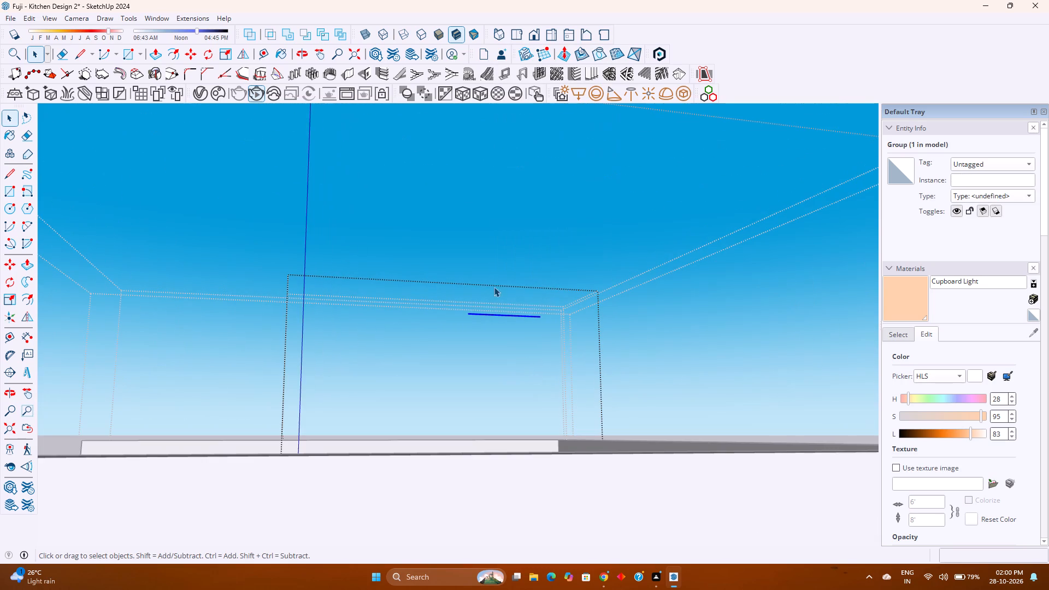
scroll(498, 307, up, 10)
middle_drag(509, 321, 499, 420)
scroll(498, 420, up, 1)
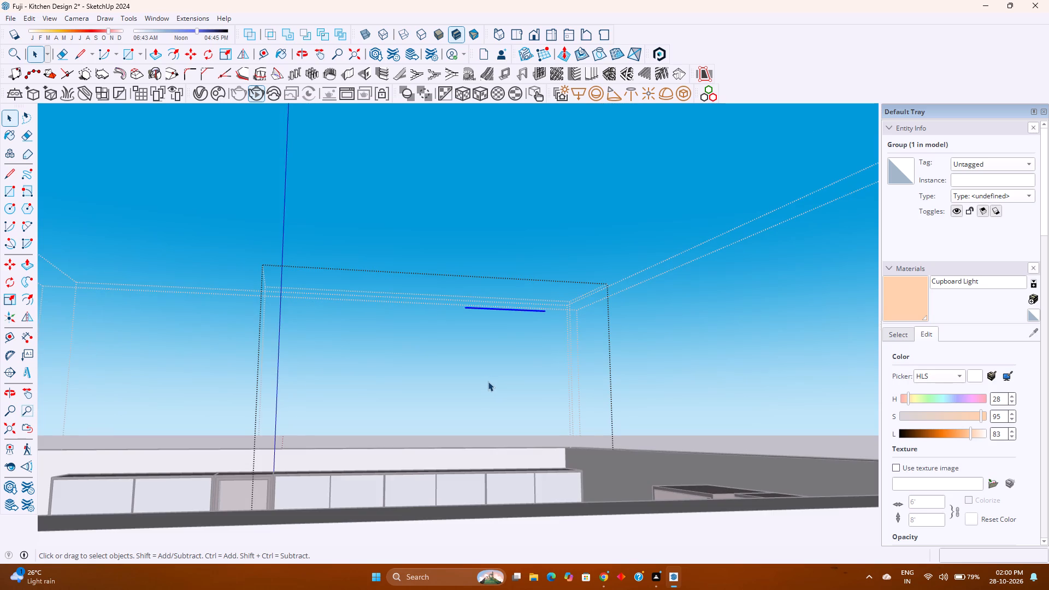
scroll(539, 316, up, 1)
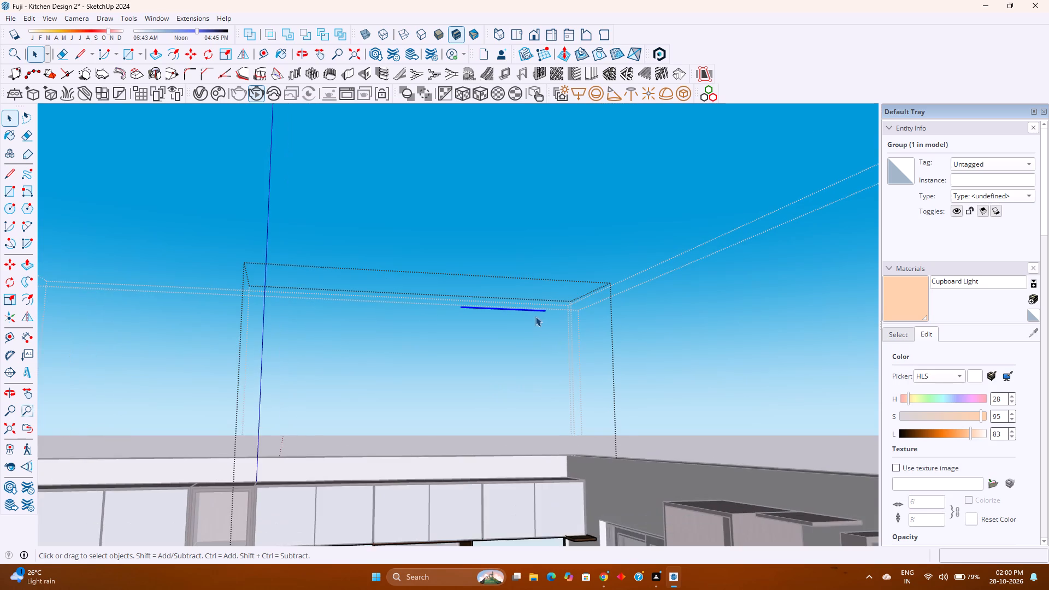
scroll(515, 314, up, 2)
middle_drag(514, 312, 517, 429)
middle_click(517, 429)
scroll(490, 326, up, 5)
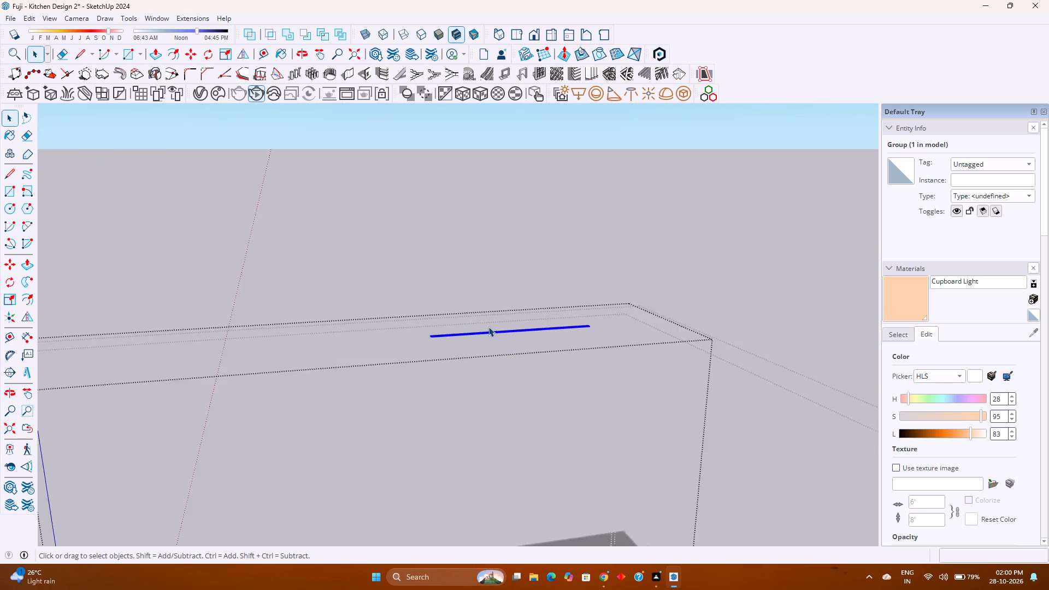
scroll(488, 327, up, 10)
middle_drag(482, 334, 492, 404)
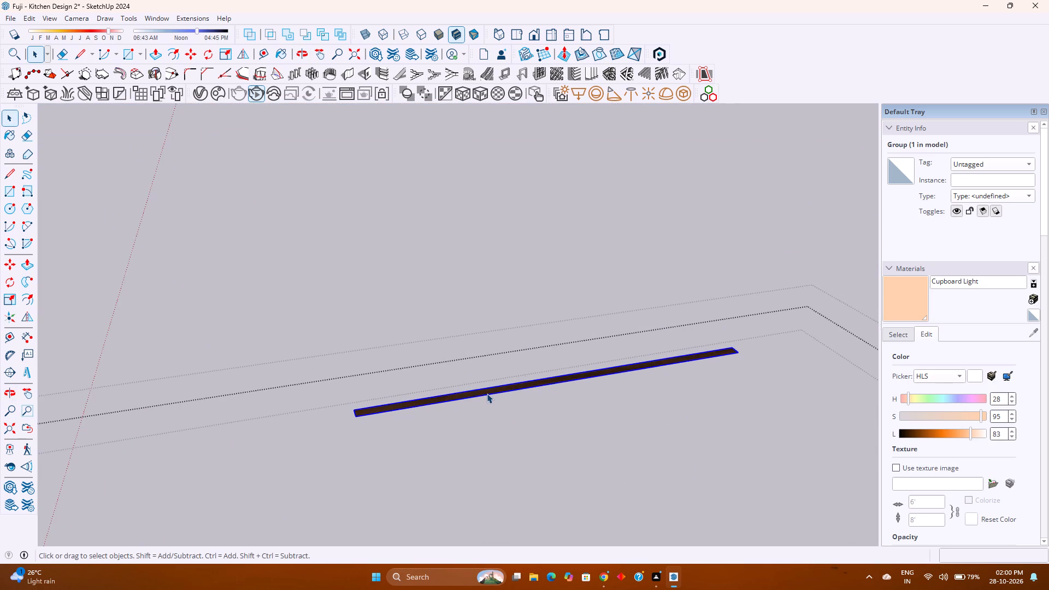
double_click(487, 393)
scroll(487, 393, up, 4)
key(p)
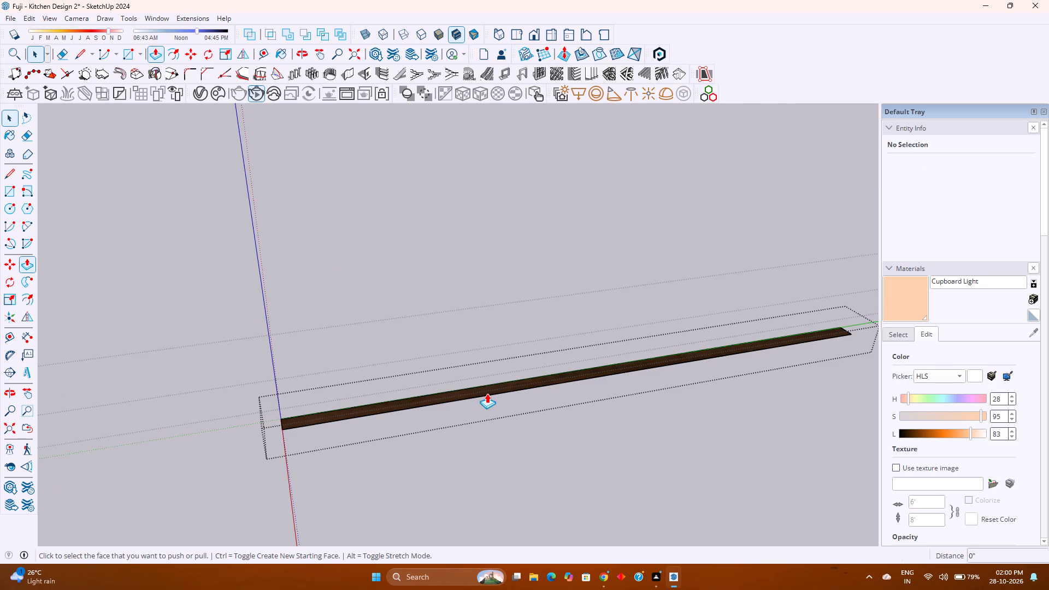
click(487, 391)
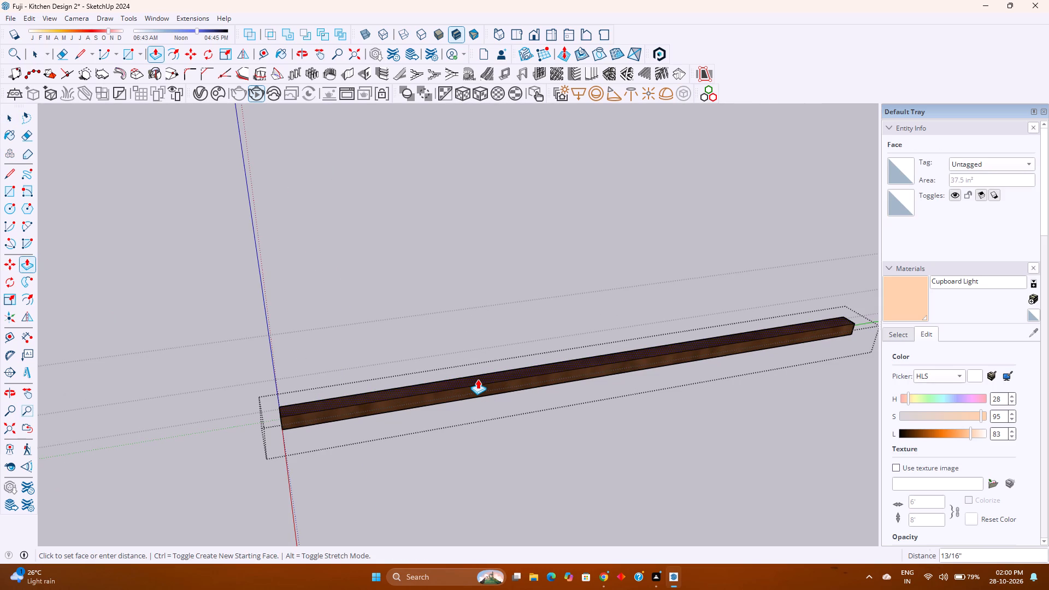
text(0.5)
key(Return)
key(space)
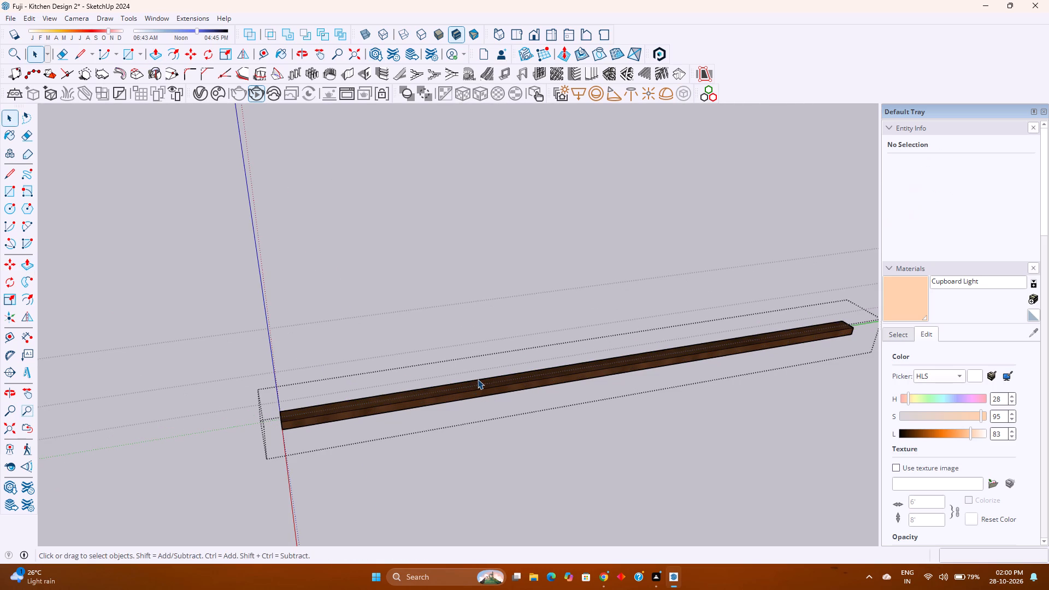
key(Escape)
Apply the V-Ray material Cupboard Light to the strip bar group, and close the Asset Editor.
click(434, 402)
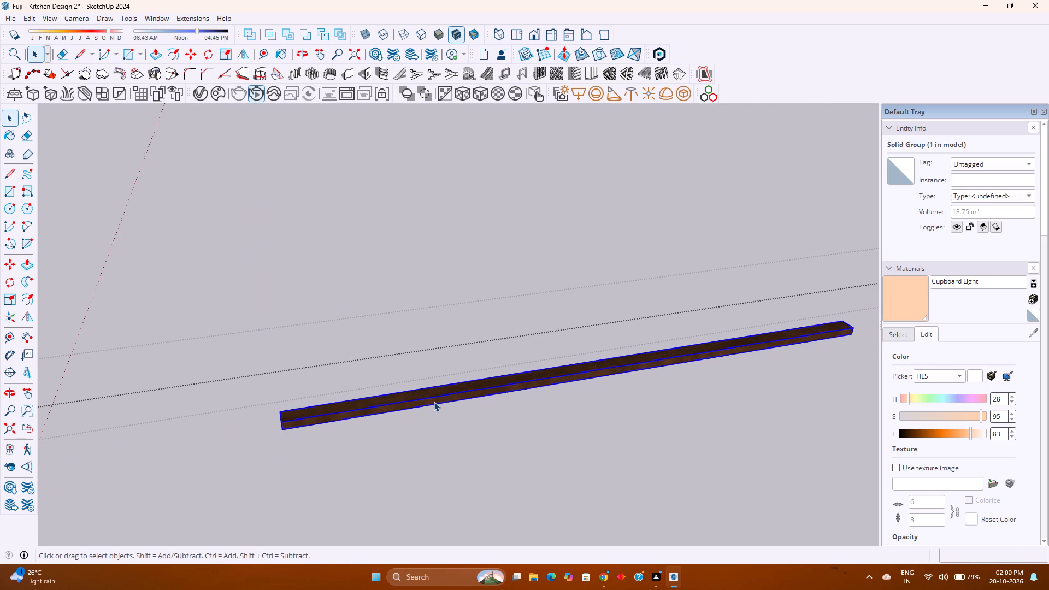
click(195, 96)
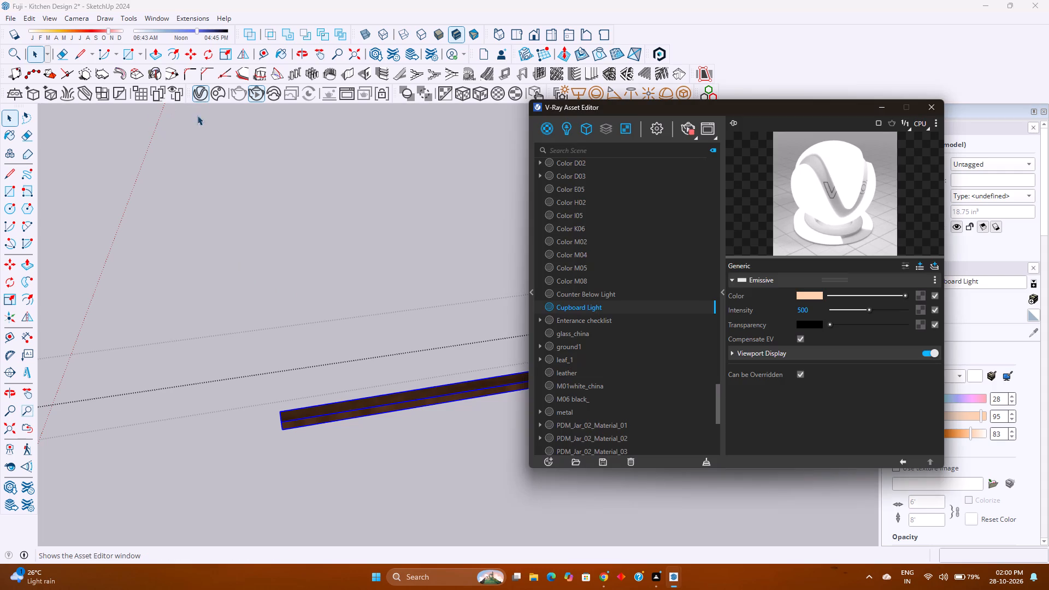
right_click(585, 304)
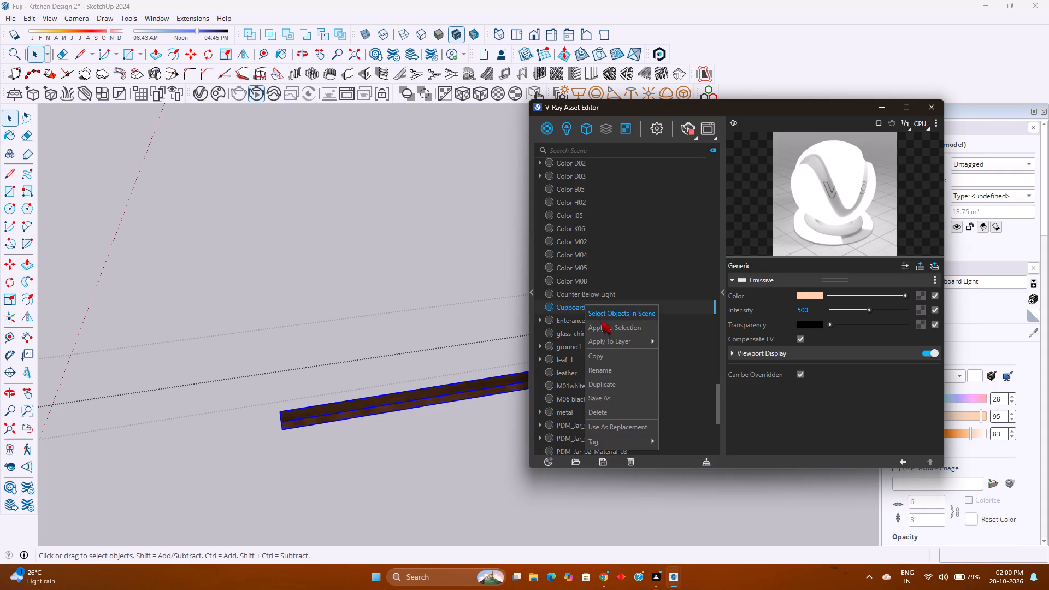
click(627, 329)
click(389, 465)
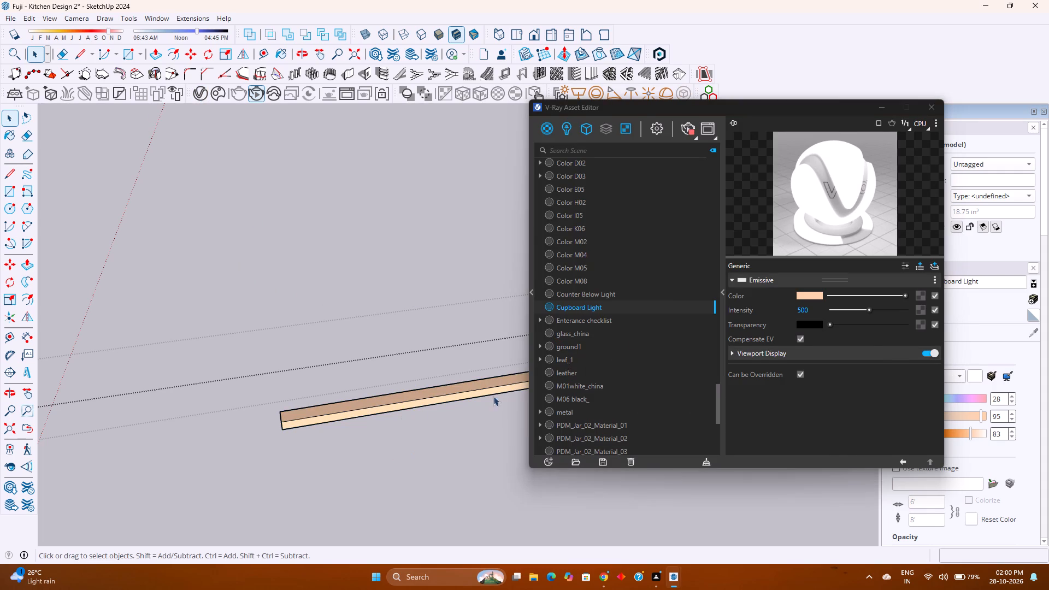
click(924, 107)
Move the light bar 10' straight down into the groove under the cabinet with grey-blue fronts.
click(485, 390)
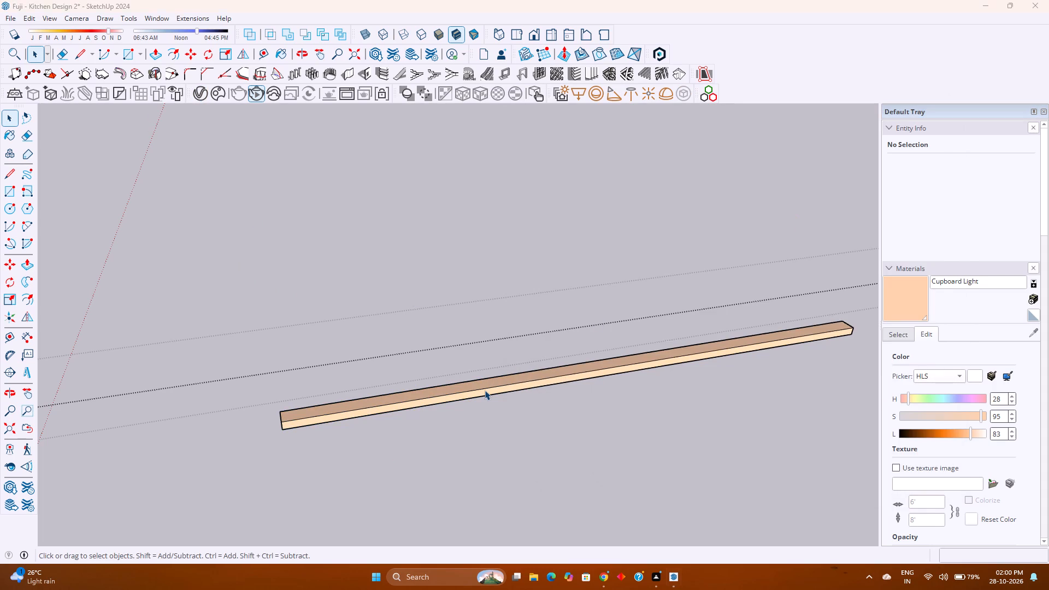
scroll(486, 390, down, 5)
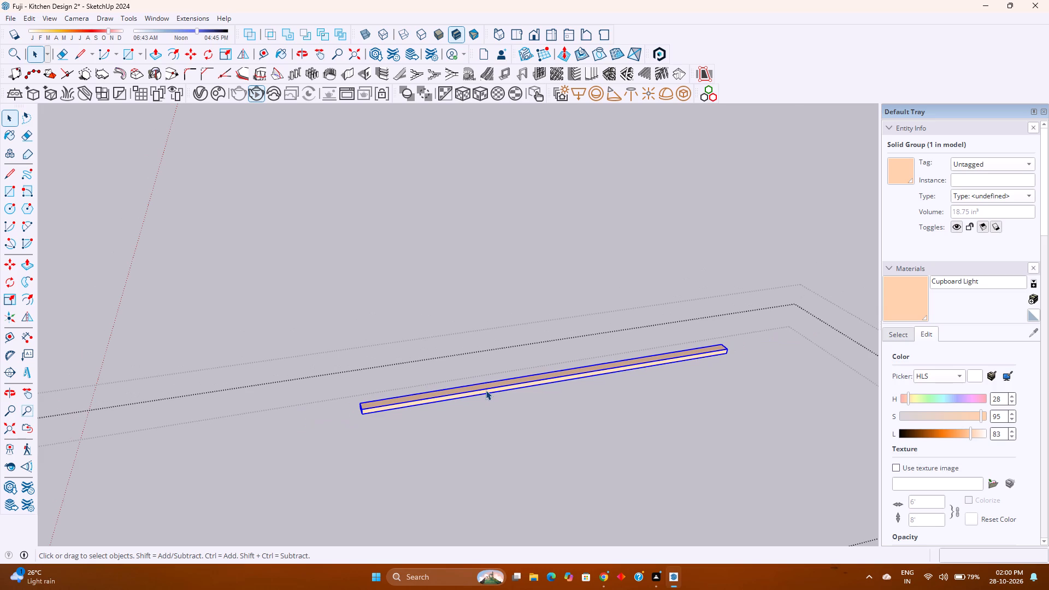
middle_drag(465, 401, 494, 323)
middle_click(494, 323)
middle_drag(447, 343, 526, 244)
middle_click(526, 244)
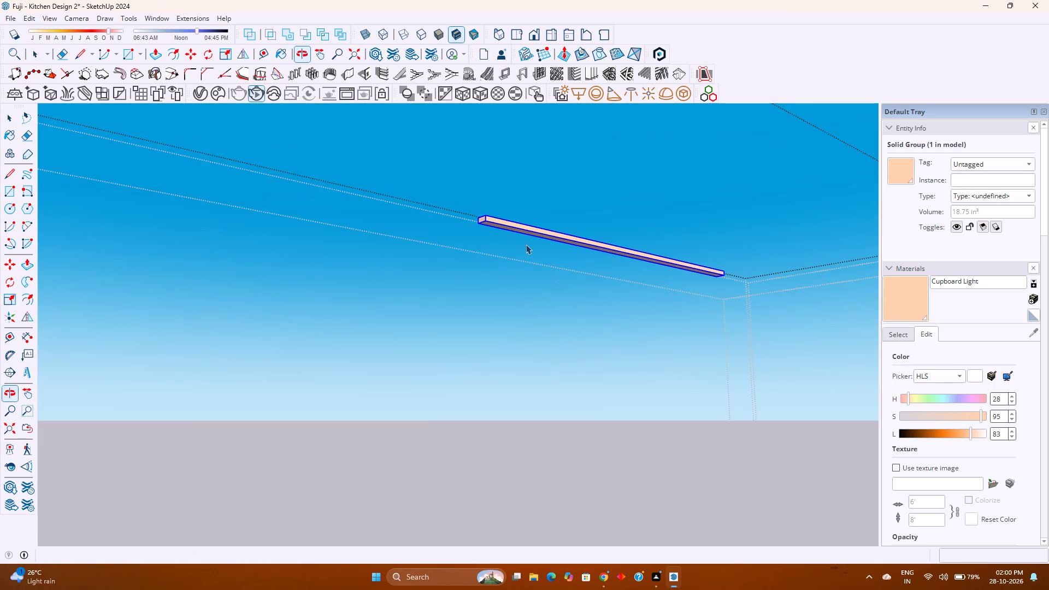
scroll(518, 234, up, 1)
key(m)
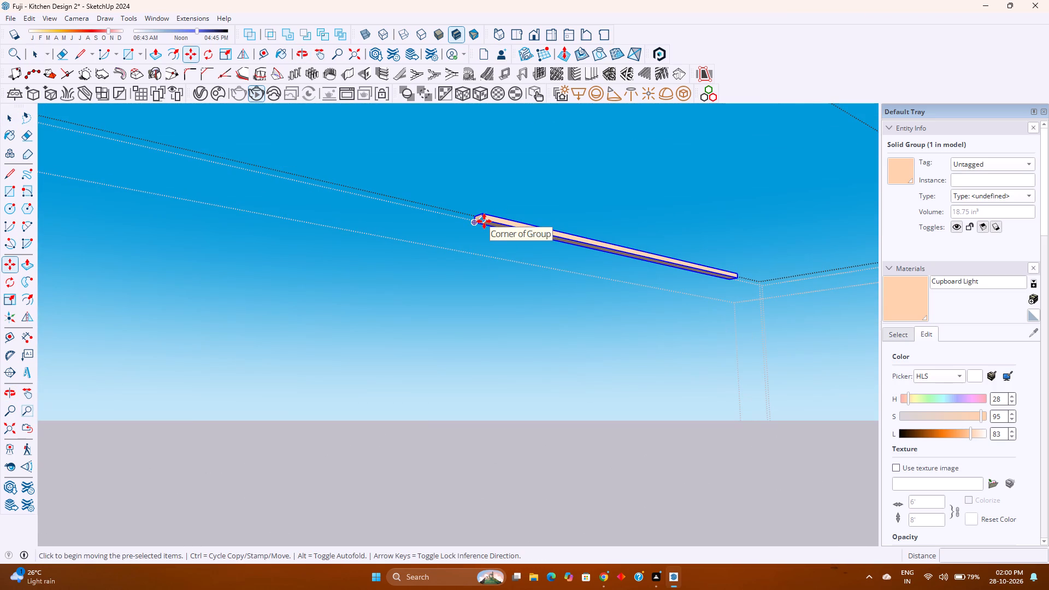
click(484, 221)
key(Up)
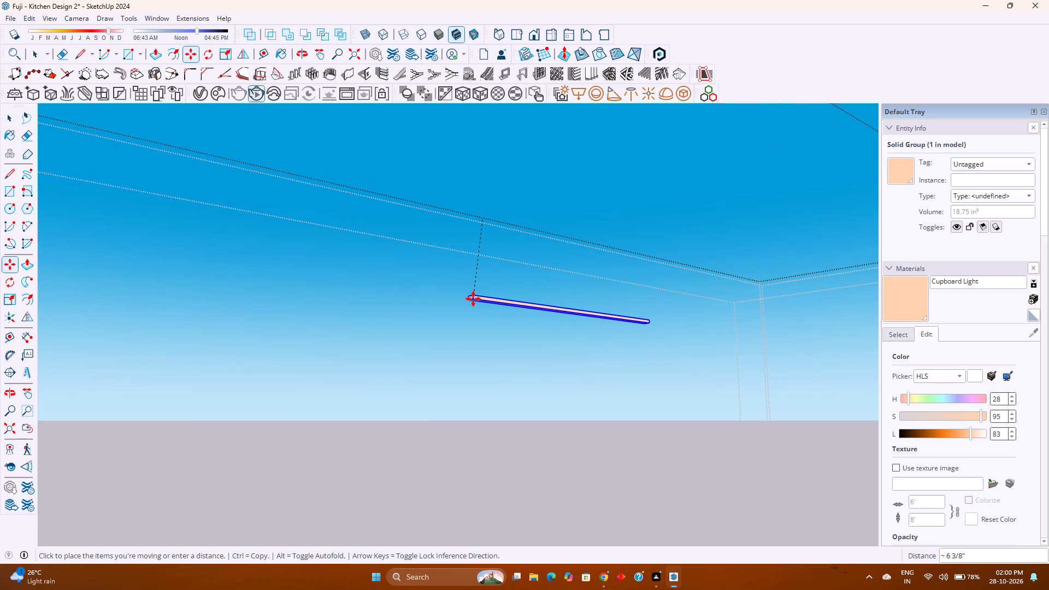
text(10')
key(Return)
scroll(473, 299, down, 4)
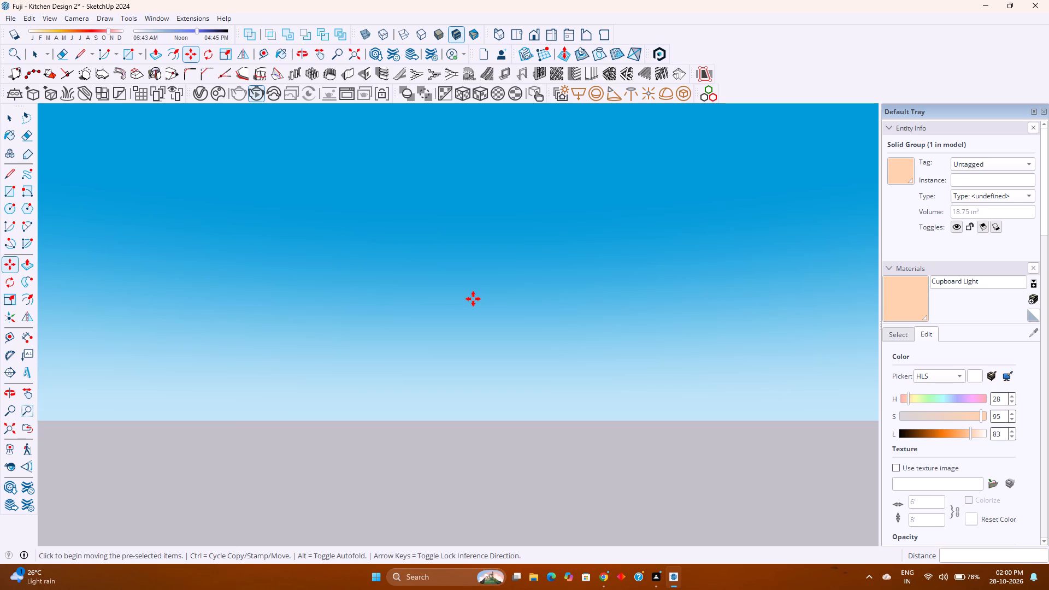
scroll(473, 299, down, 20)
scroll(473, 299, down, 6)
scroll(473, 299, up, 1)
scroll(473, 299, down, 8)
middle_drag(492, 510, 504, 466)
middle_click(504, 466)
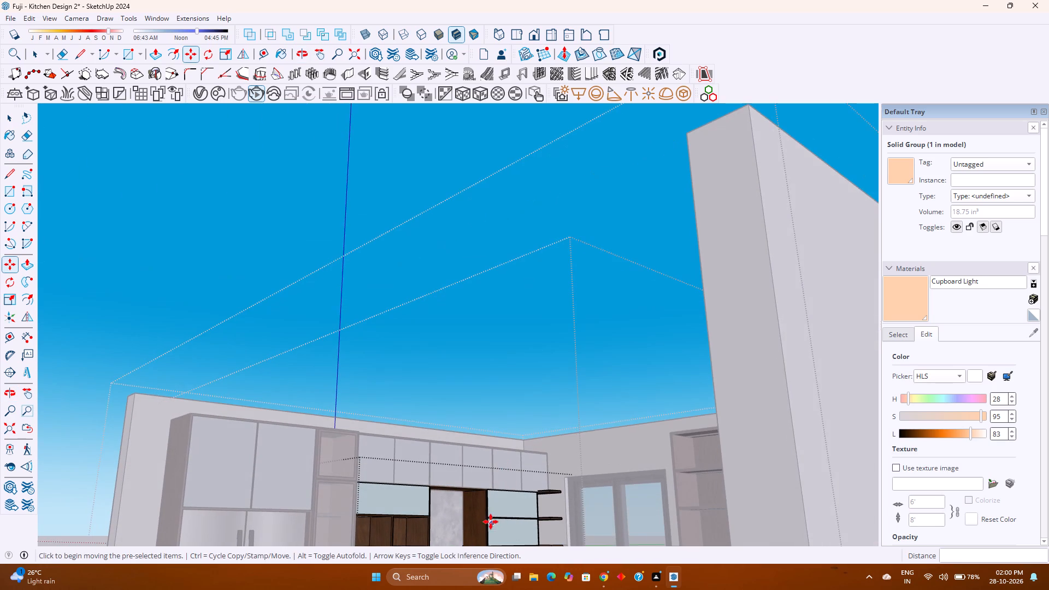
shift+middle_drag(488, 517, 517, 389)
shift+middle_click(518, 388)
scroll(501, 438, up, 12)
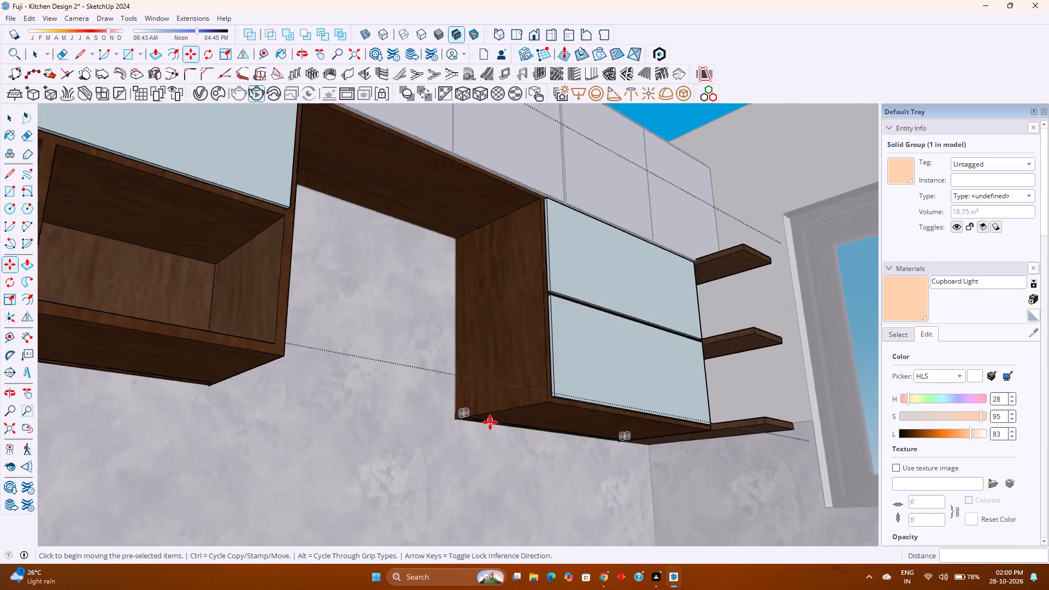
Move the light bar 1/2" down so it fills the groove under the cabinet with grey-blue fronts.
scroll(490, 422, up, 14)
middle_drag(431, 429, 408, 362)
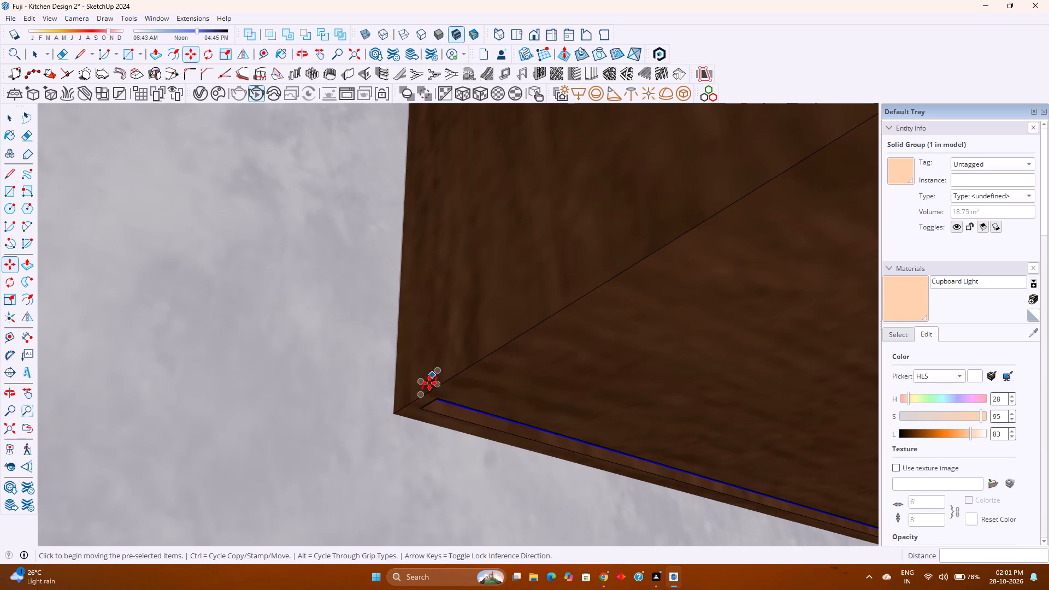
click(418, 394)
click(419, 407)
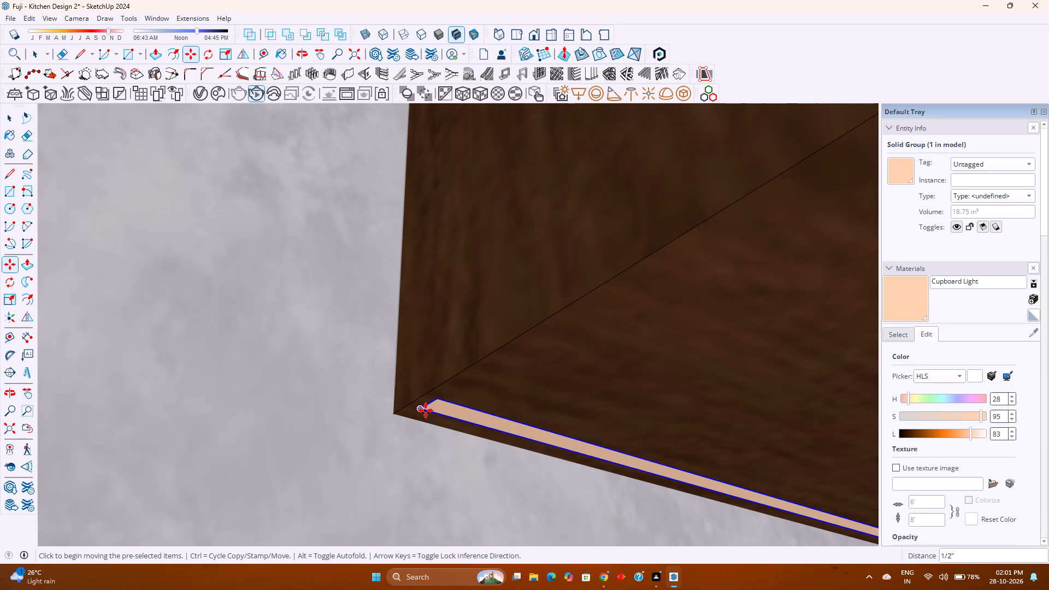
Copy the light bar 6' 7 1/2" into the groove under the open-shelf wall cabinet, aligned with the groove's oven-side end.
click(439, 400)
scroll(438, 400, down, 3)
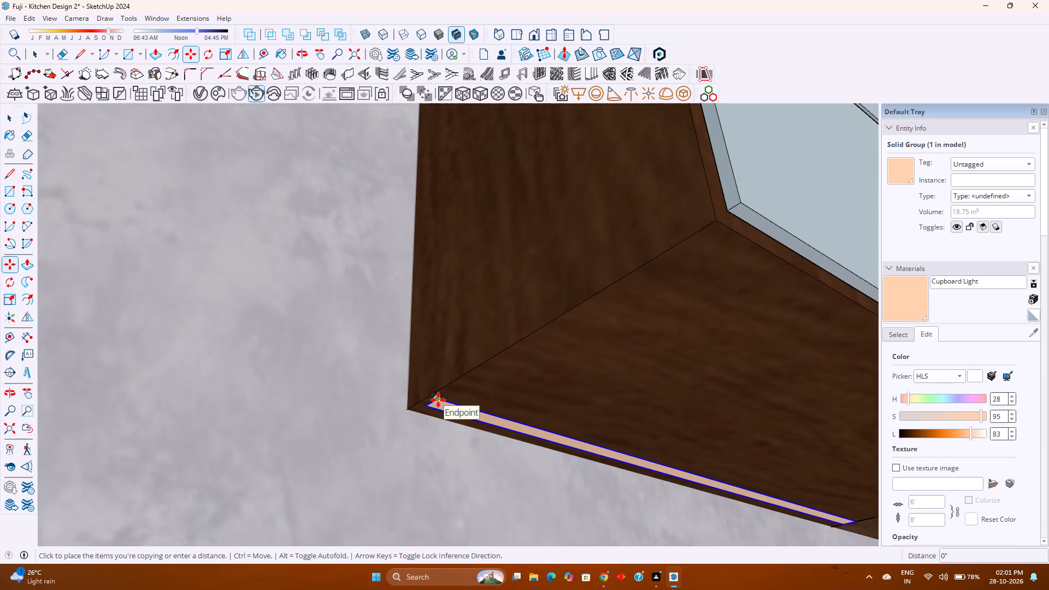
scroll(438, 400, down, 13)
shift+middle_drag(370, 393, 664, 408)
shift+middle_click(664, 408)
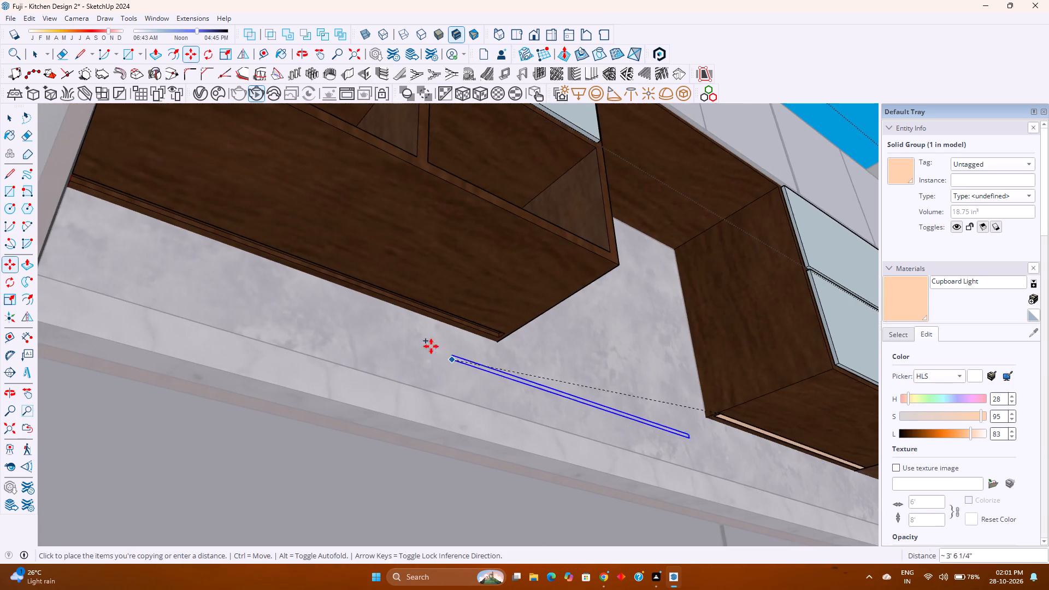
shift+middle_drag(368, 322, 520, 441)
middle_drag(453, 399, 291, 386)
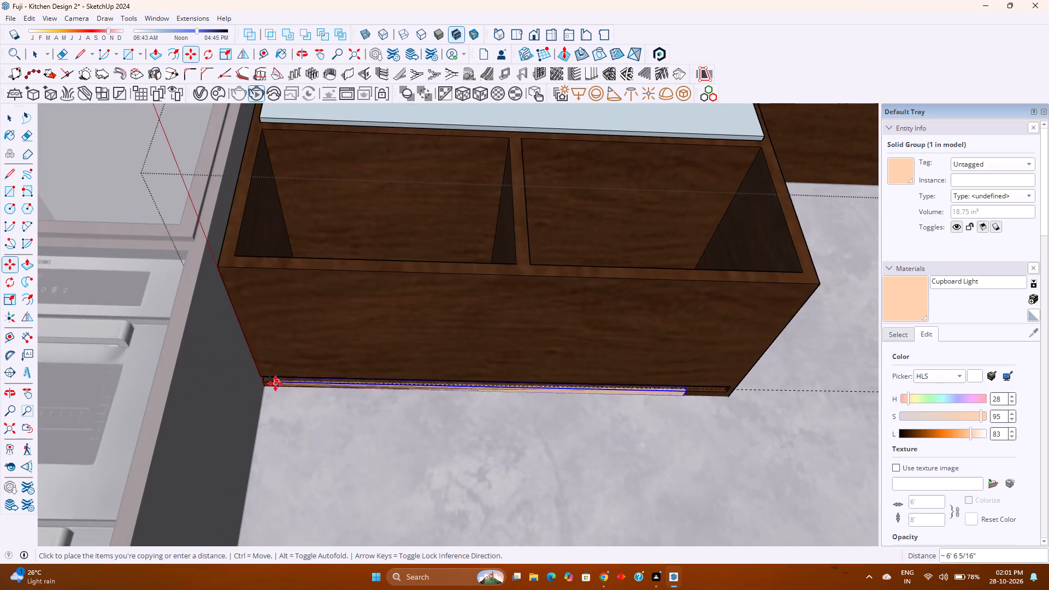
scroll(273, 383, up, 4)
click(256, 373)
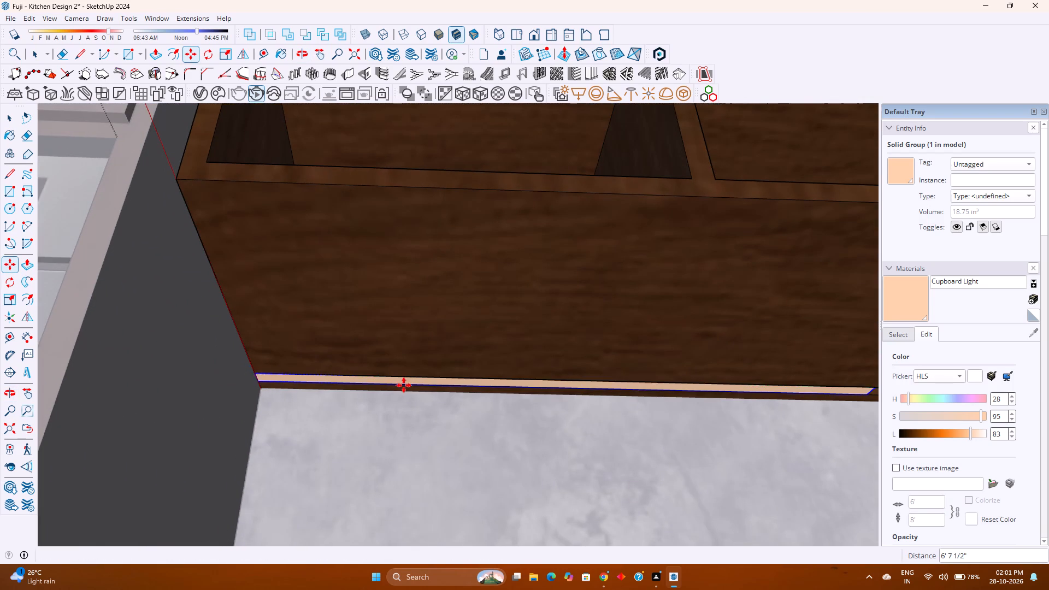
Scale the copied light bar lengthwise by about 1.13 to reach the groove's far end, and clear the selection.
shift+middle_click(404, 385)
shift+middle_drag(404, 385, 185, 394)
scroll(341, 386, down, 3)
shift+middle_drag(689, 389, 350, 441)
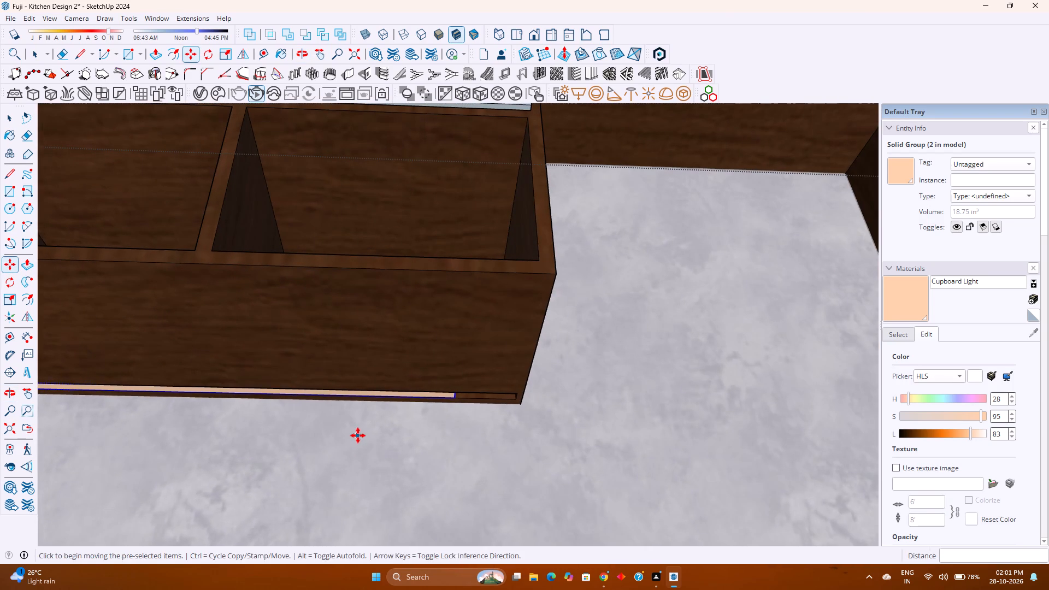
key(s)
scroll(453, 388, up, 13)
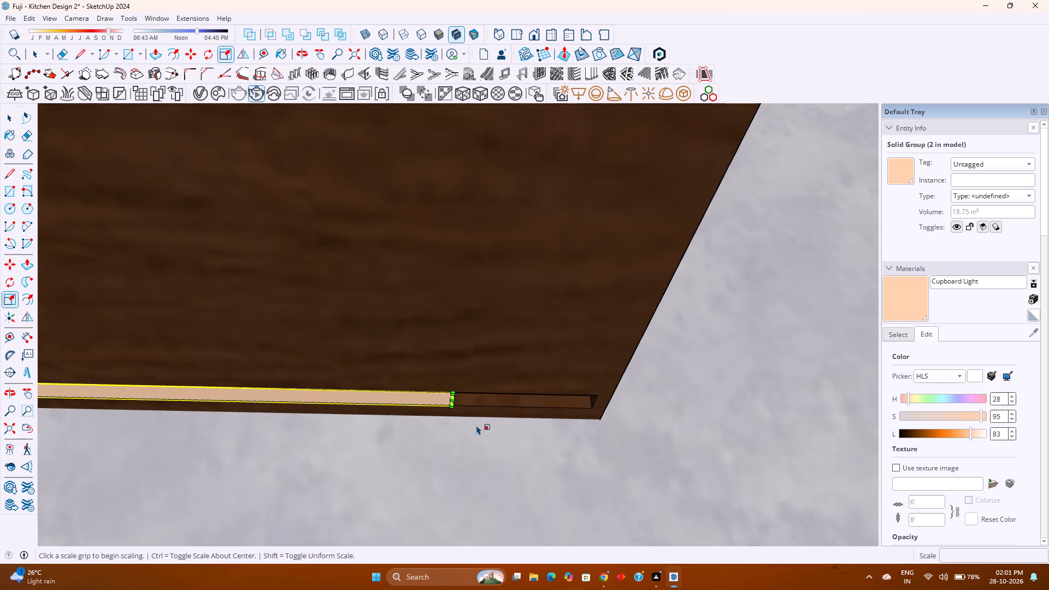
scroll(482, 422, up, 3)
middle_drag(463, 403, 326, 404)
scroll(493, 395, up, 5)
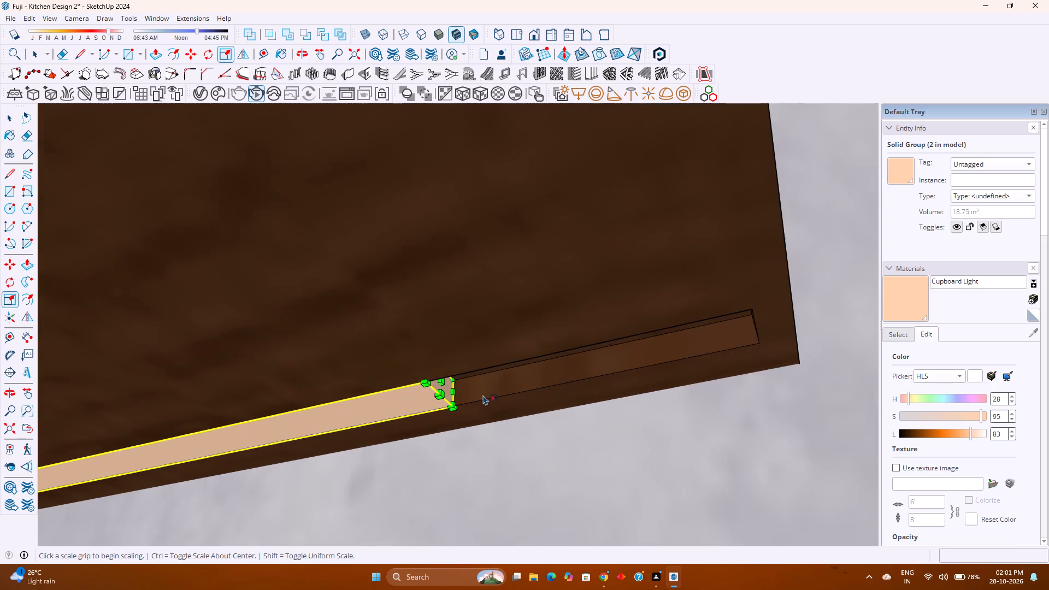
scroll(483, 395, up, 2)
click(429, 376)
scroll(429, 376, down, 2)
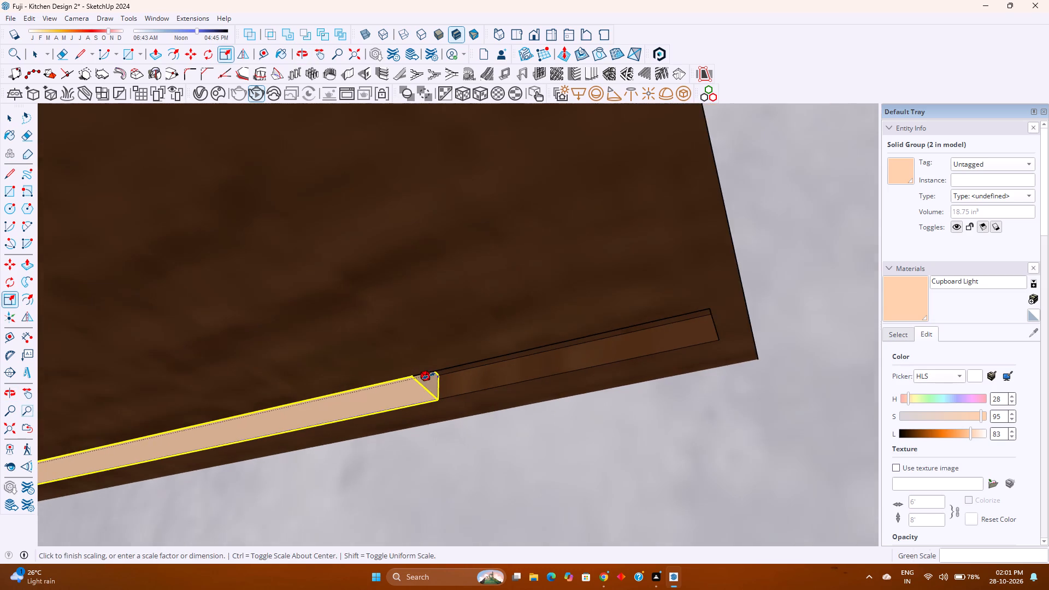
scroll(429, 376, down, 8)
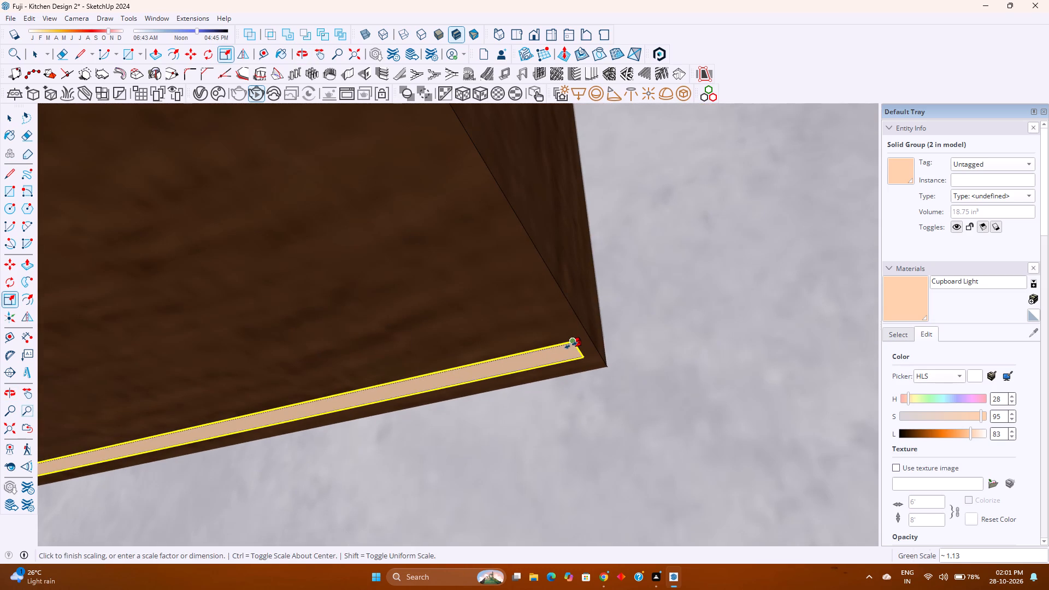
click(571, 344)
key(space)
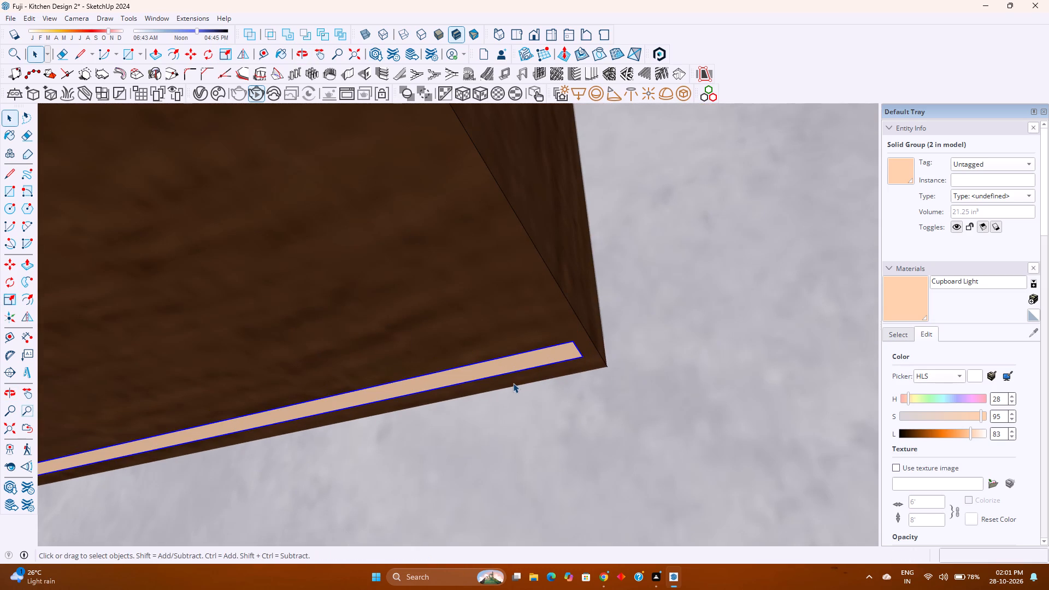
key(Escape)
Run an interactive V-Ray render of the wall cabinets and backsplash, examine the under-cabinet lighting, and close the frame buffer.
scroll(513, 383, down, 18)
middle_drag(513, 383, 528, 391)
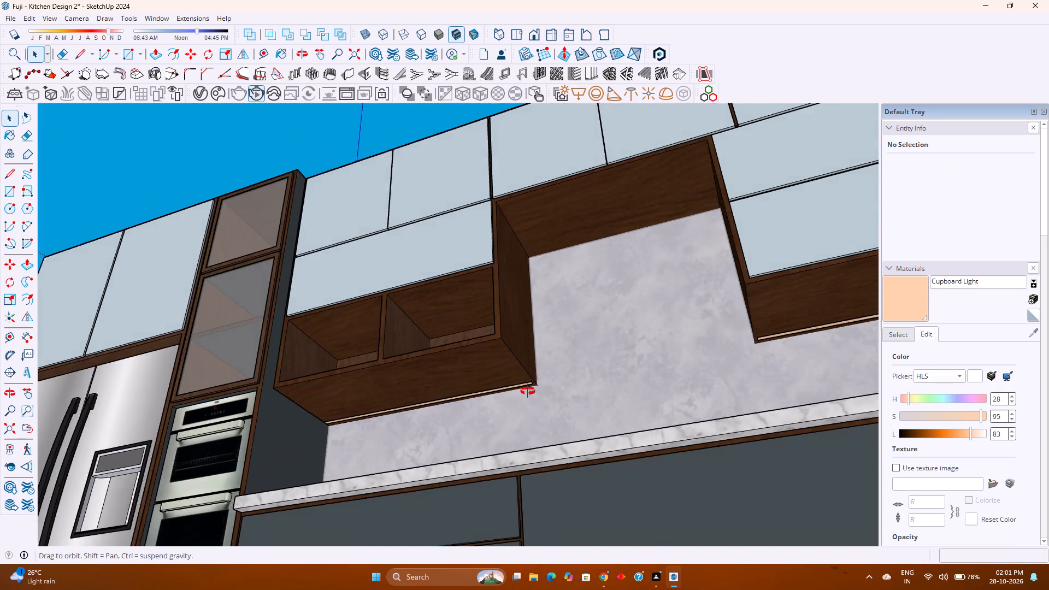
middle_drag(528, 391, 539, 398)
middle_click(539, 398)
shift+middle_drag(571, 386, 453, 386)
middle_drag(453, 386, 491, 397)
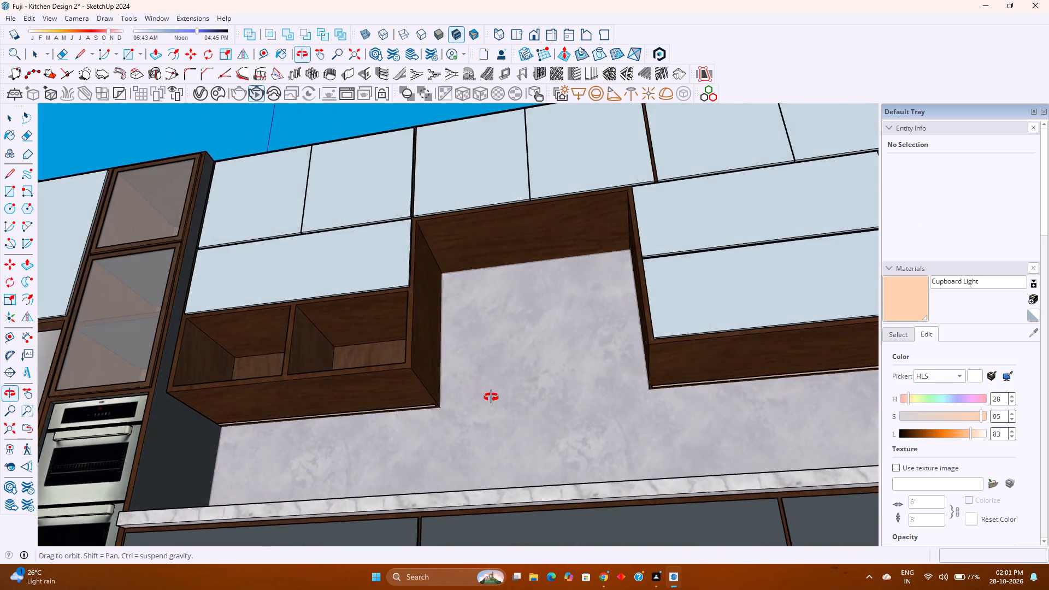
middle_drag(491, 397, 575, 424)
middle_click(575, 424)
shift+middle_drag(429, 394, 441, 413)
middle_drag(403, 428, 427, 369)
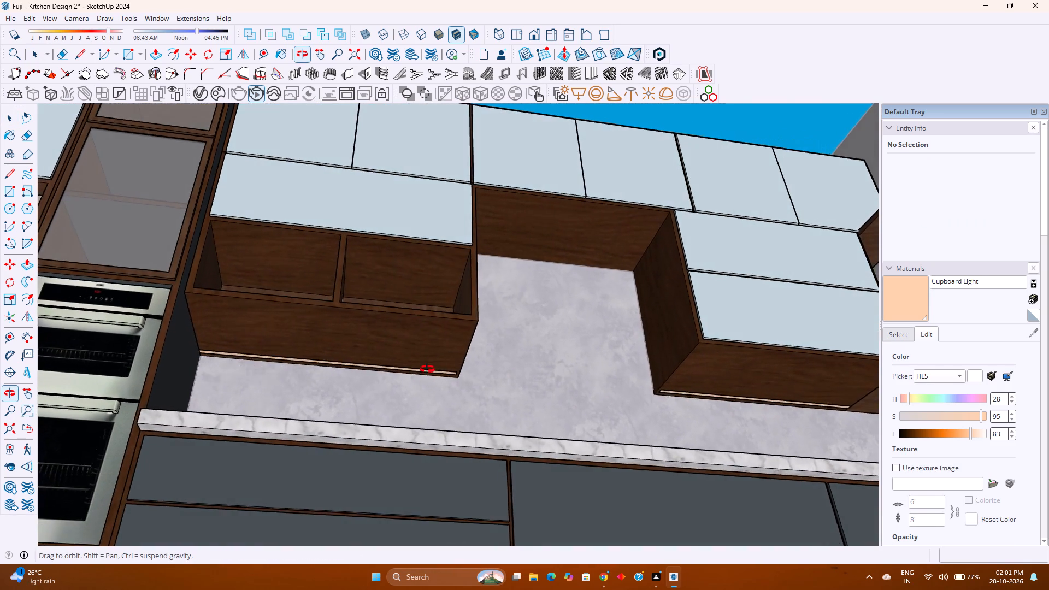
middle_drag(427, 369, 459, 503)
shift+middle_drag(484, 476, 446, 344)
middle_click(446, 344)
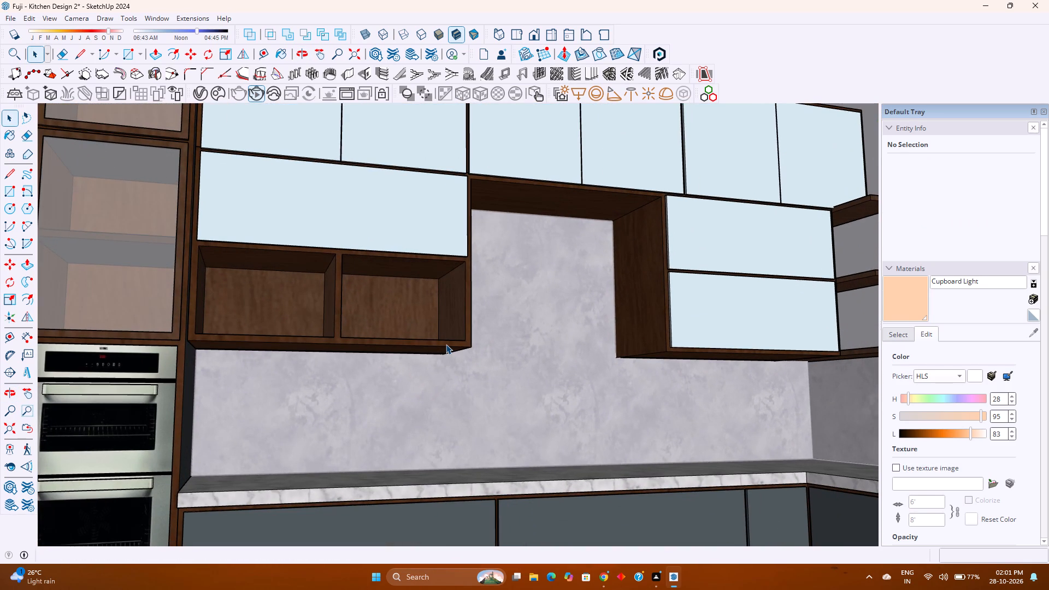
key(Escape)
click(255, 91)
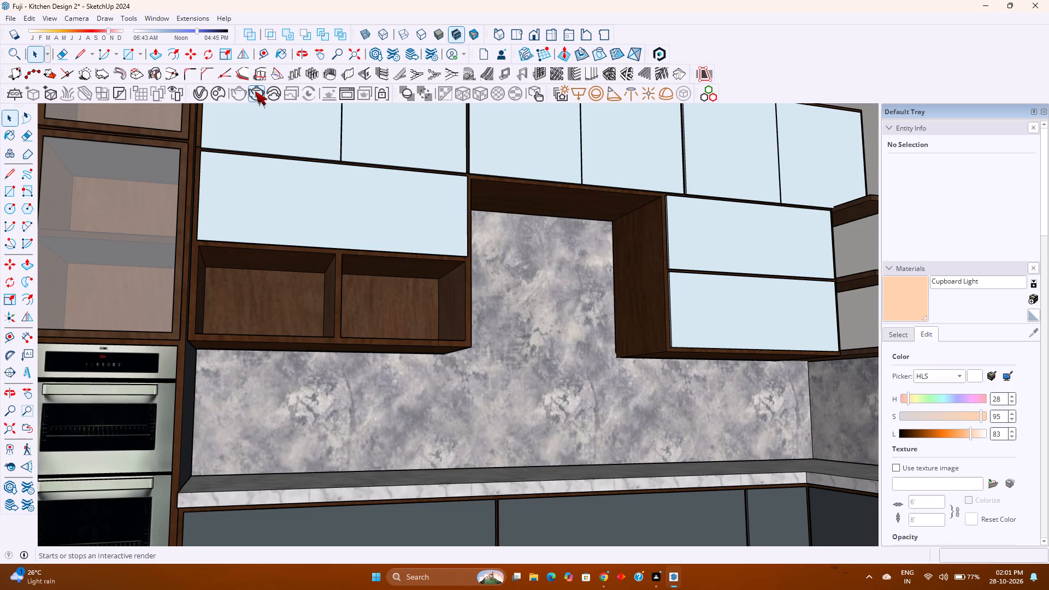
click(260, 98)
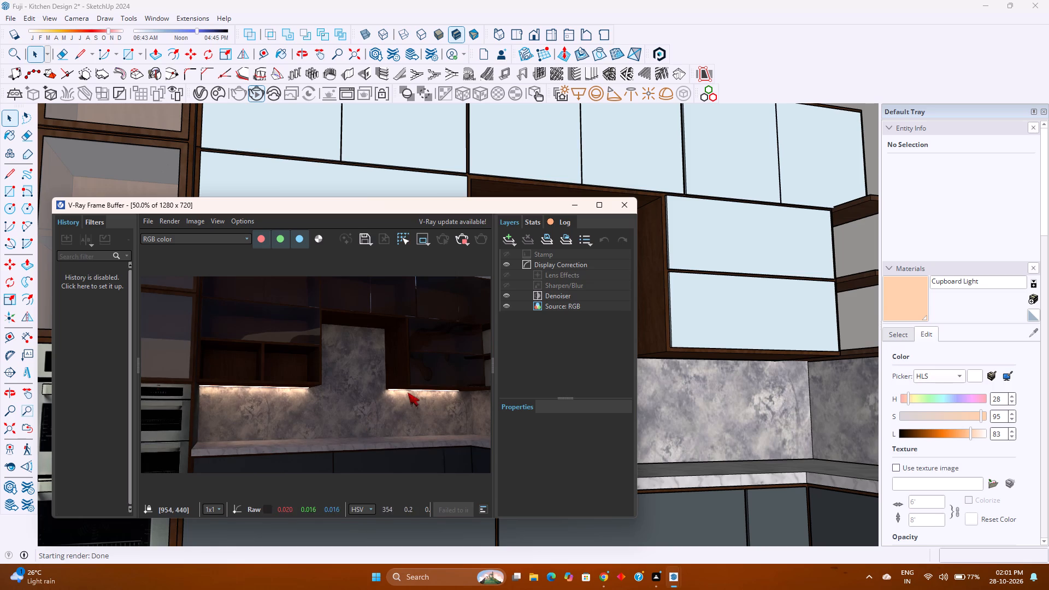
scroll(422, 374, up, 2)
scroll(422, 374, down, 1)
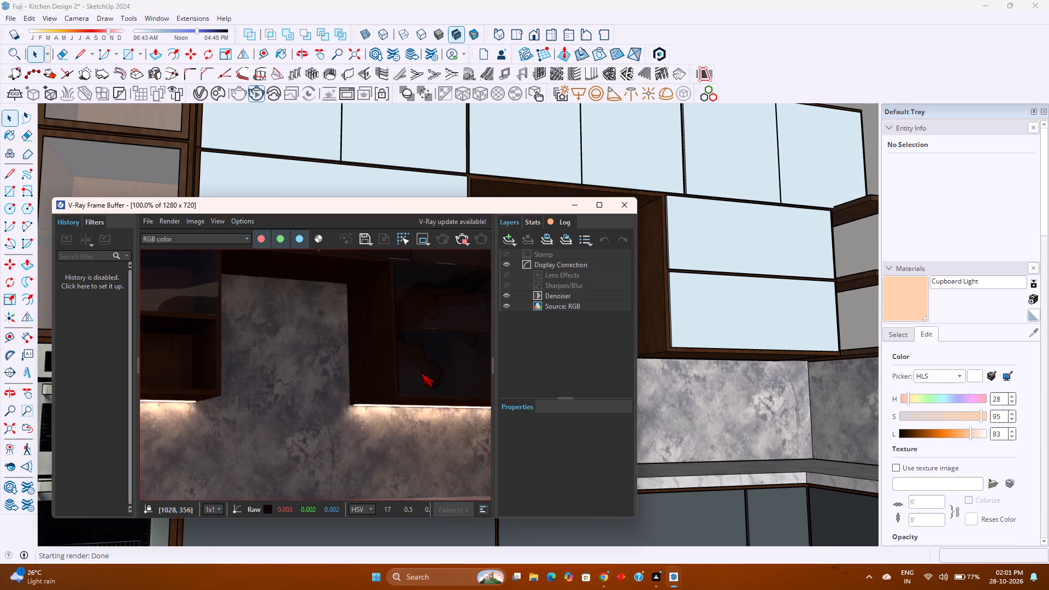
scroll(422, 374, down, 1)
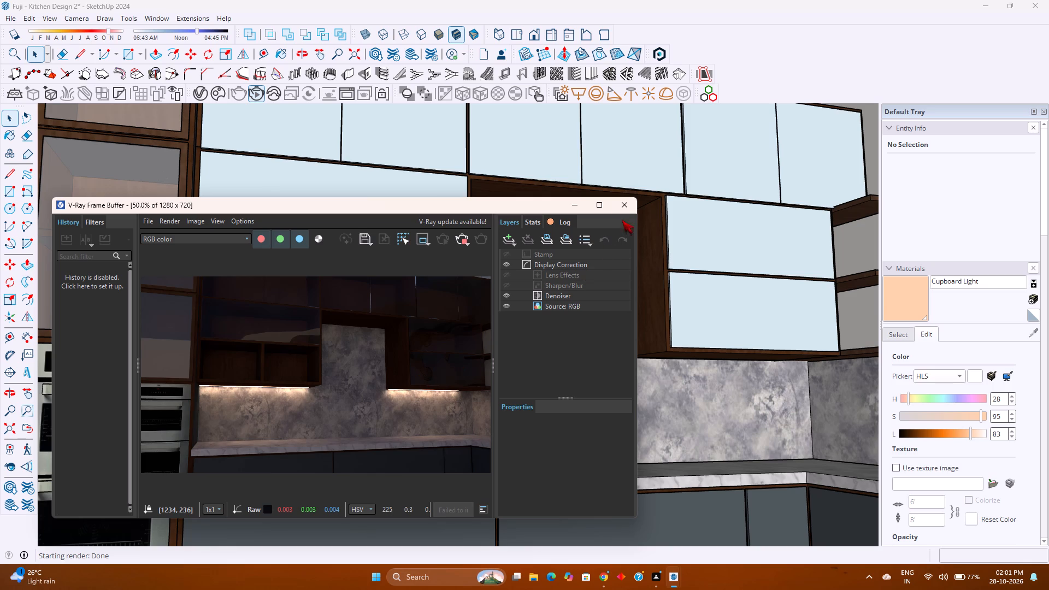
click(638, 204)
click(632, 207)
Start an interactive V-Ray render of the whole kitchen seen from above, including the fridge, window wall and peninsula.
scroll(496, 350, down, 7)
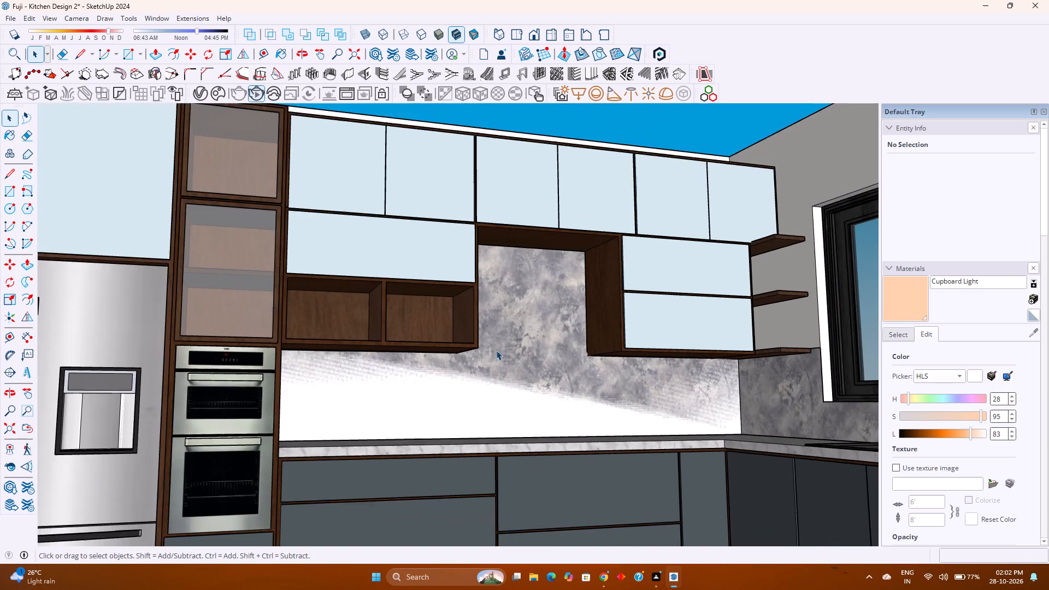
scroll(496, 350, down, 1)
middle_drag(486, 369, 649, 494)
middle_click(649, 494)
shift+middle_drag(640, 459, 598, 428)
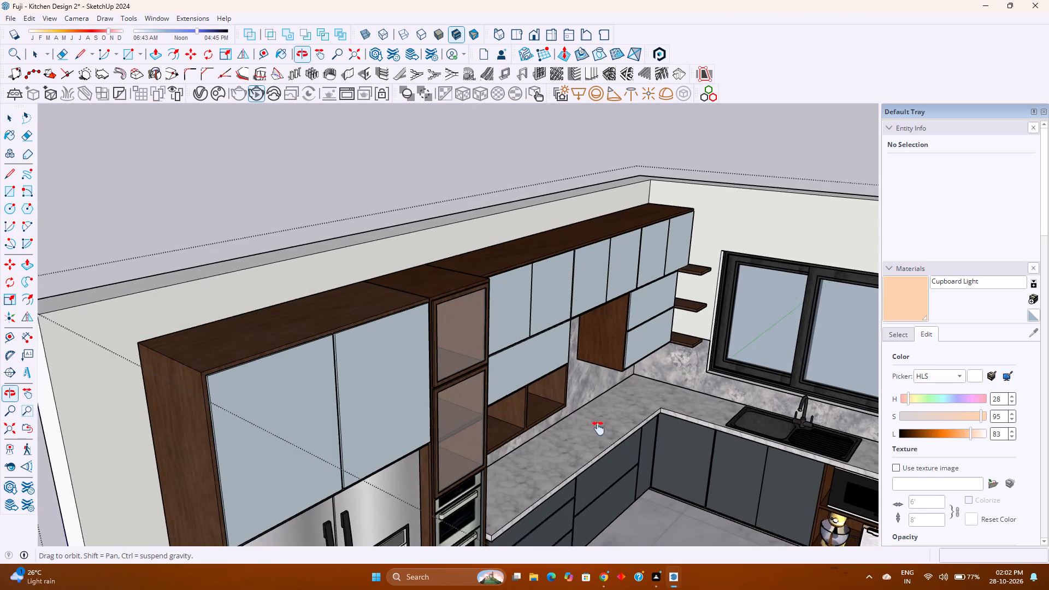
shift+middle_drag(598, 428, 518, 359)
shift+middle_click(514, 356)
shift+middle_click(509, 352)
shift+middle_click(509, 351)
scroll(508, 349, down, 3)
shift+middle_drag(580, 376, 484, 348)
shift+middle_click(484, 348)
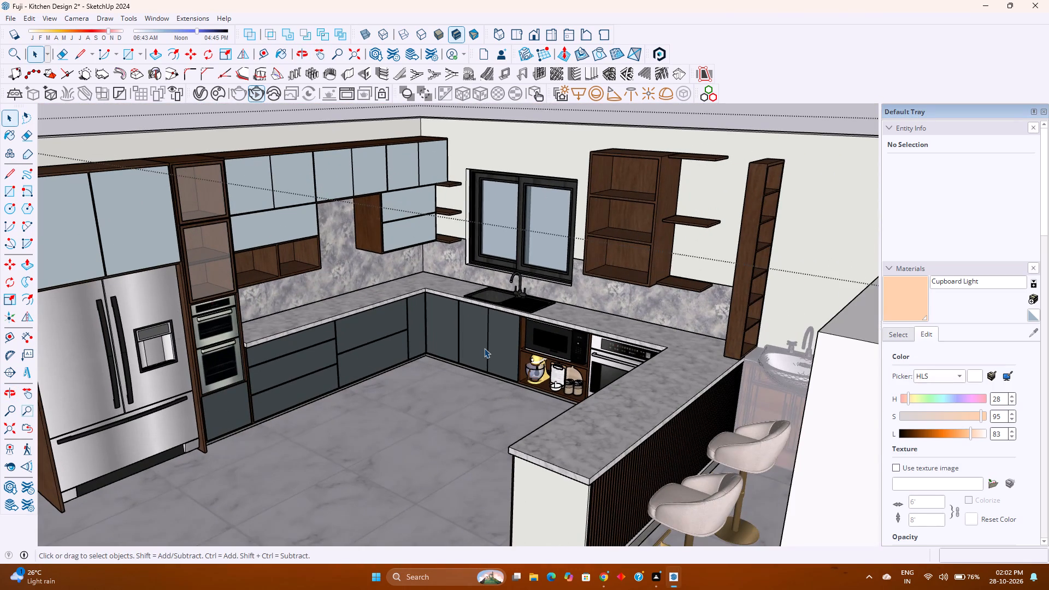
key(Escape)
middle_drag(465, 367, 521, 384)
middle_click(521, 384)
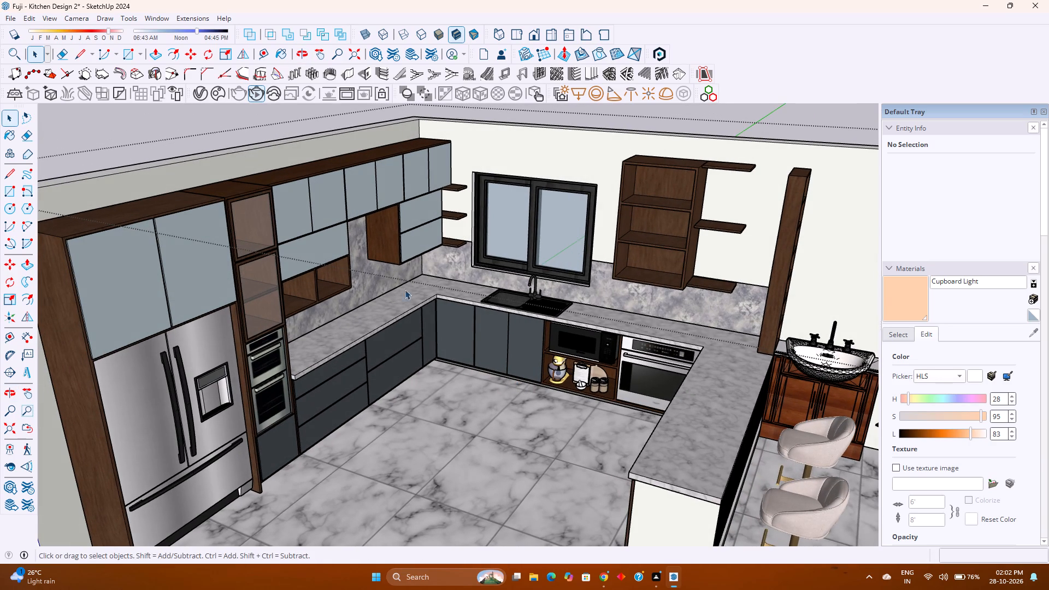
click(260, 96)
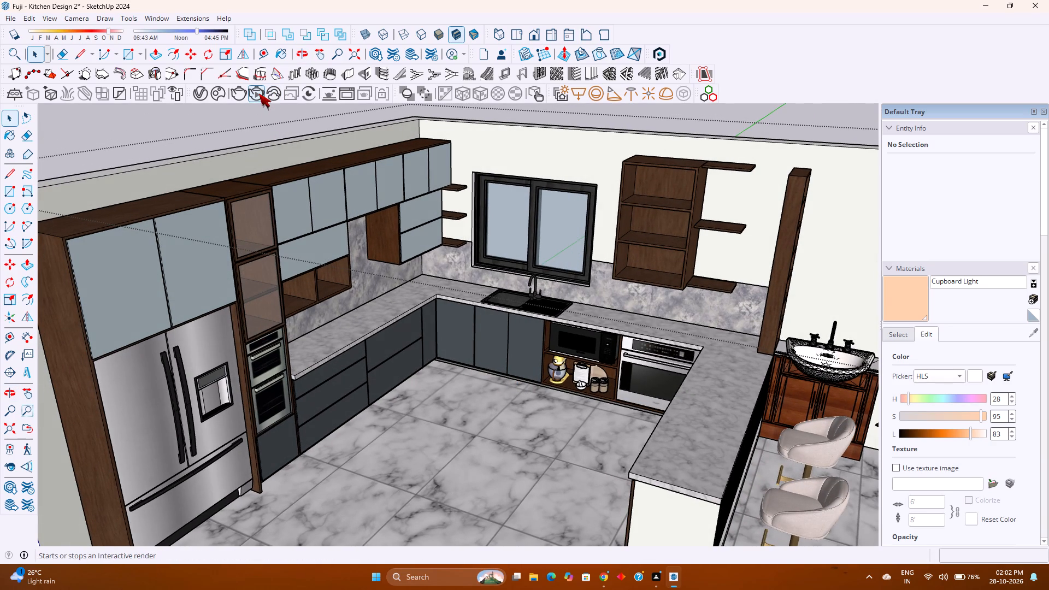
click(259, 93)
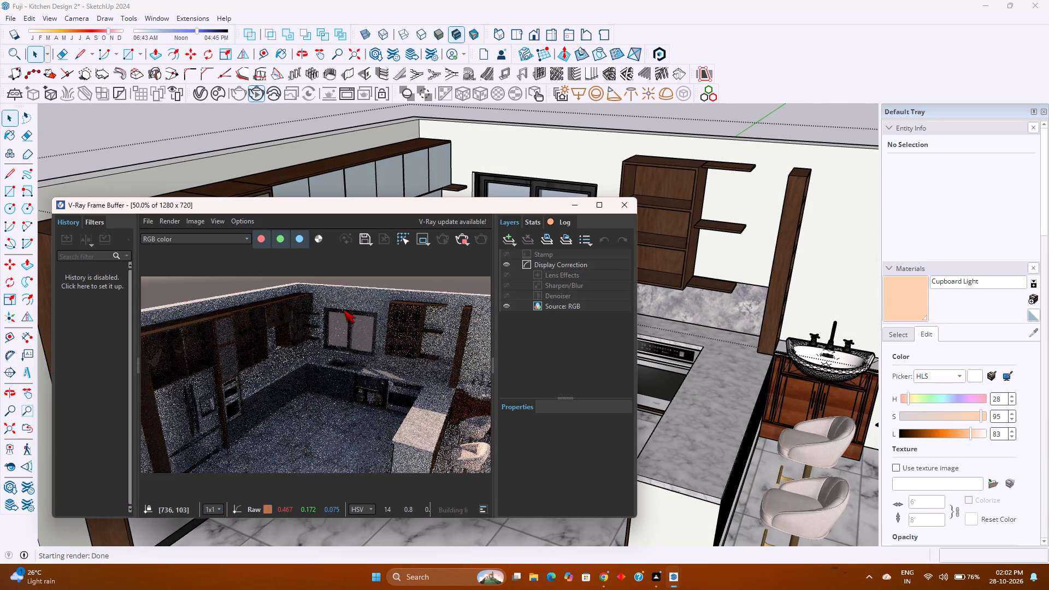
Examine the wall cabinet fronts, open shelves and under-cabinet lighting closely in the kitchen render.
scroll(187, 356, up, 1)
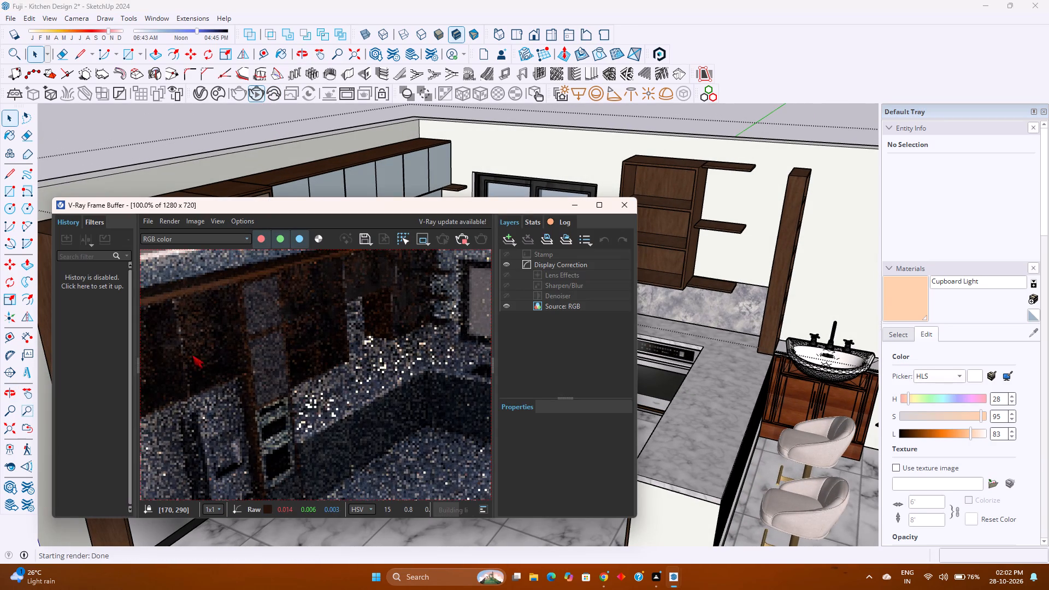
middle_drag(232, 350, 325, 343)
middle_click(325, 343)
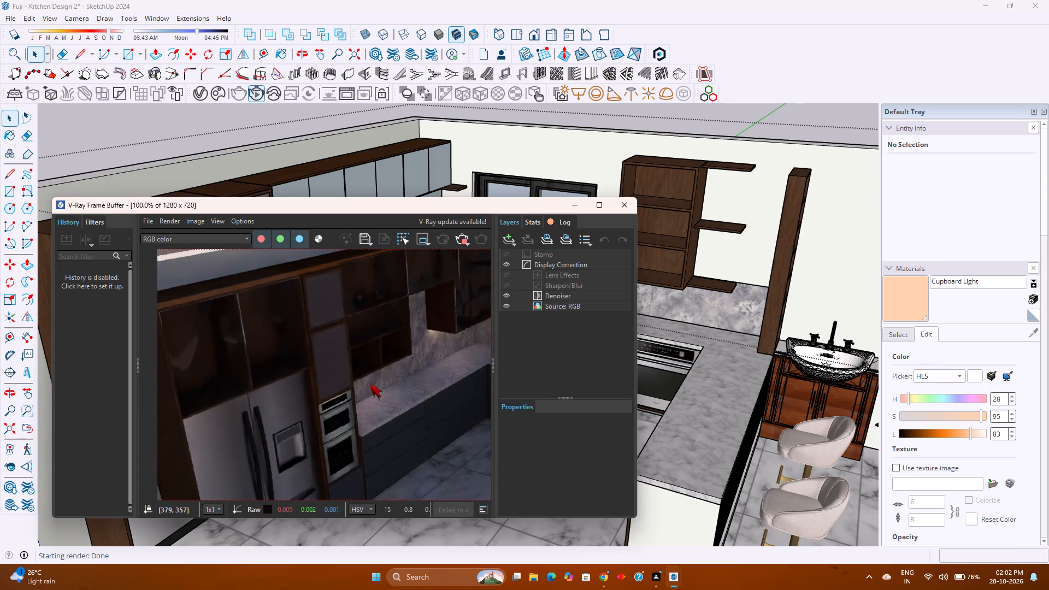
scroll(370, 383, up, 2)
scroll(390, 368, down, 2)
middle_drag(414, 343, 343, 415)
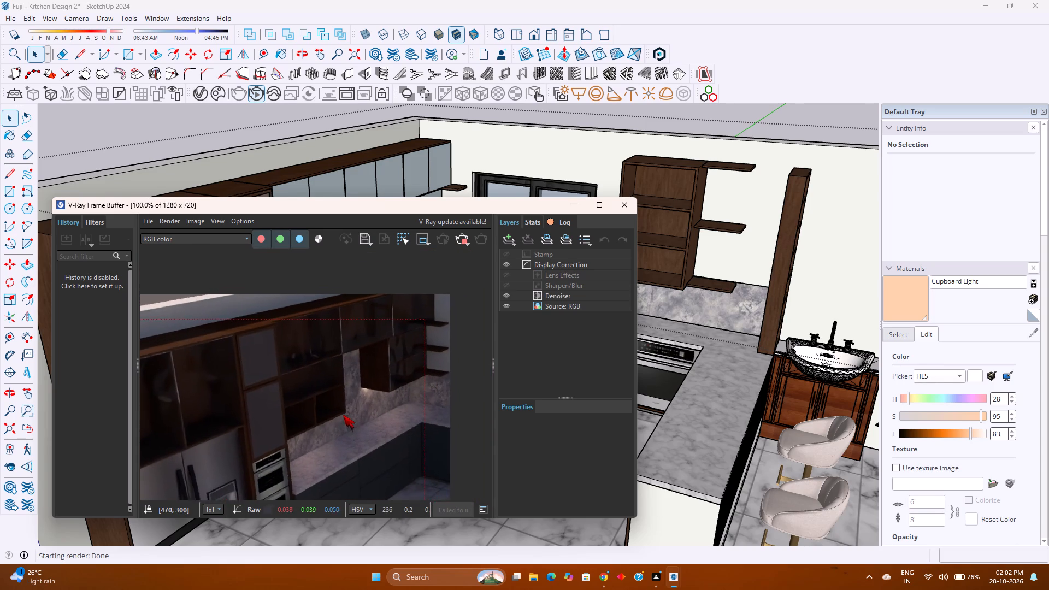
middle_drag(343, 415, 325, 421)
middle_click(323, 423)
scroll(383, 361, up, 3)
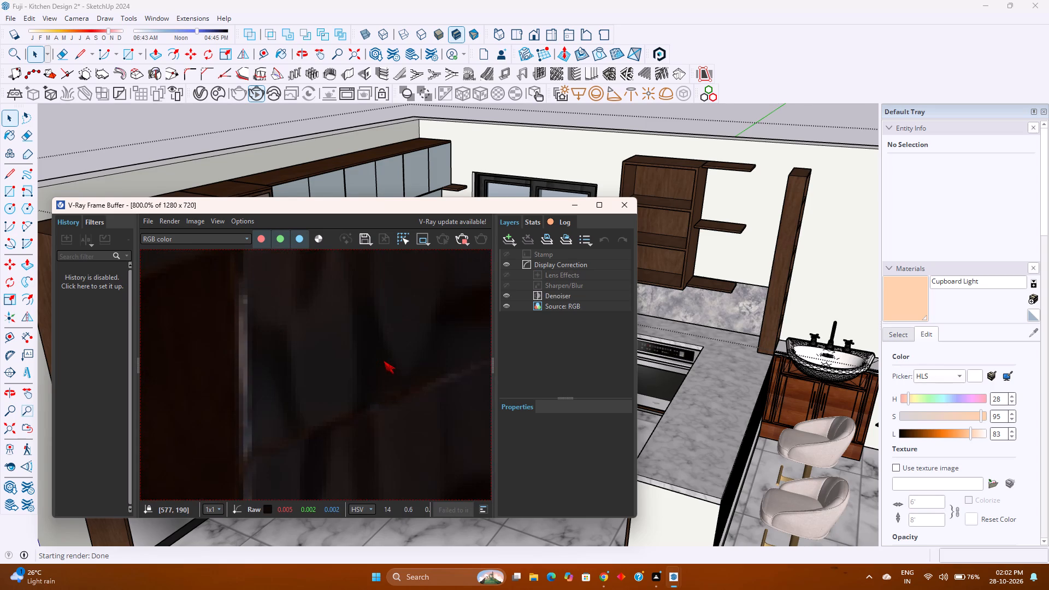
scroll(384, 361, down, 3)
scroll(265, 367, up, 2)
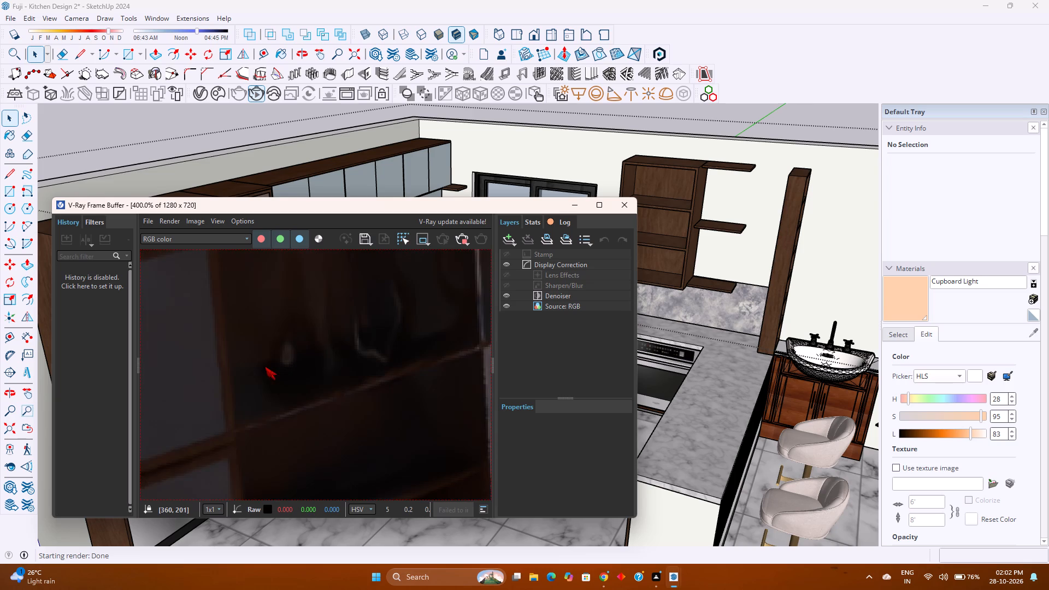
scroll(265, 367, down, 2)
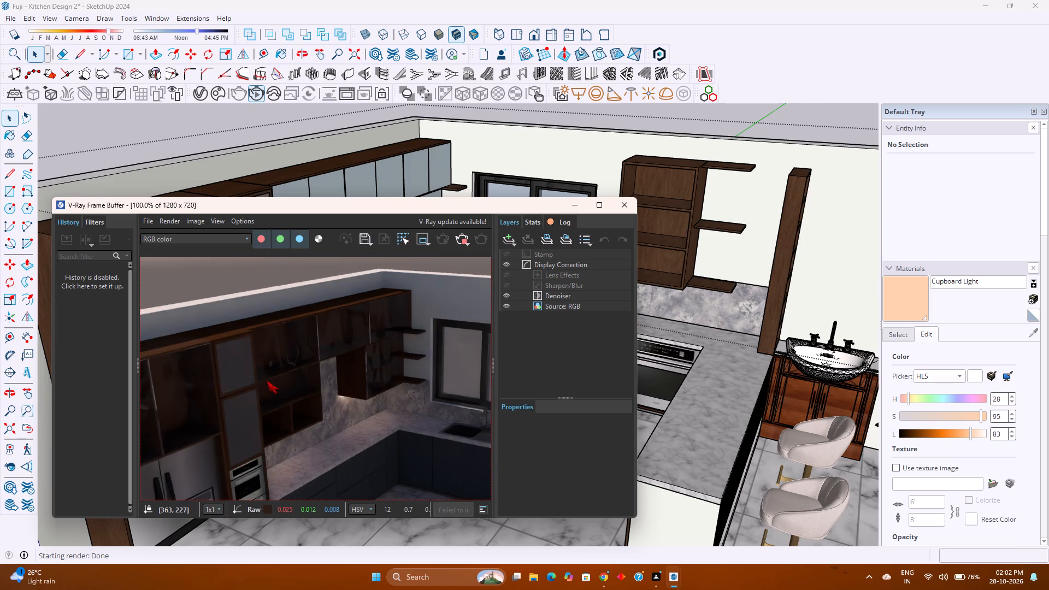
scroll(227, 398, up, 3)
scroll(227, 398, down, 2)
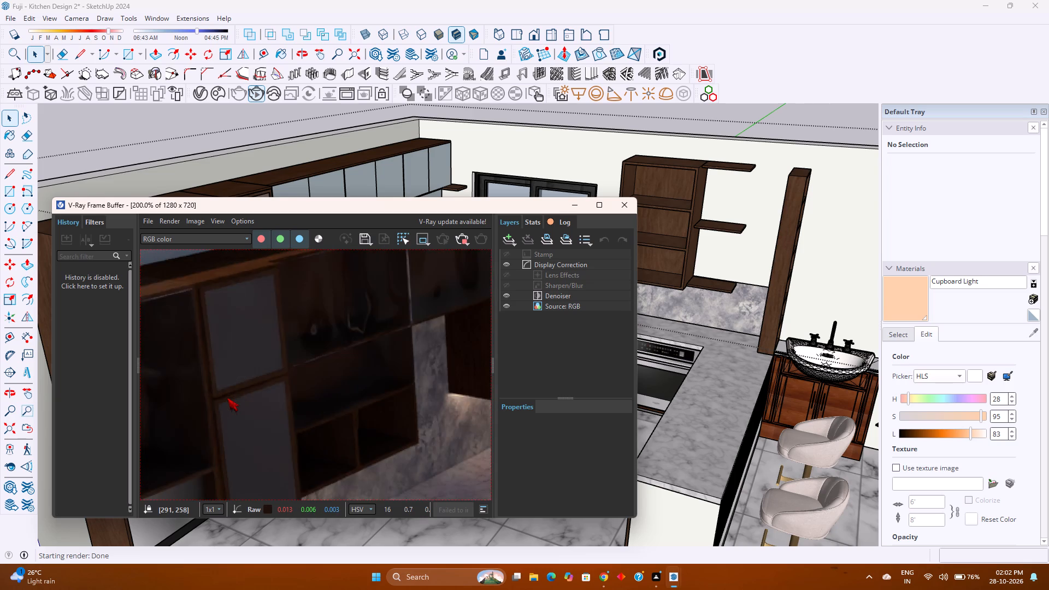
scroll(227, 398, down, 1)
scroll(367, 345, up, 3)
scroll(367, 345, down, 1)
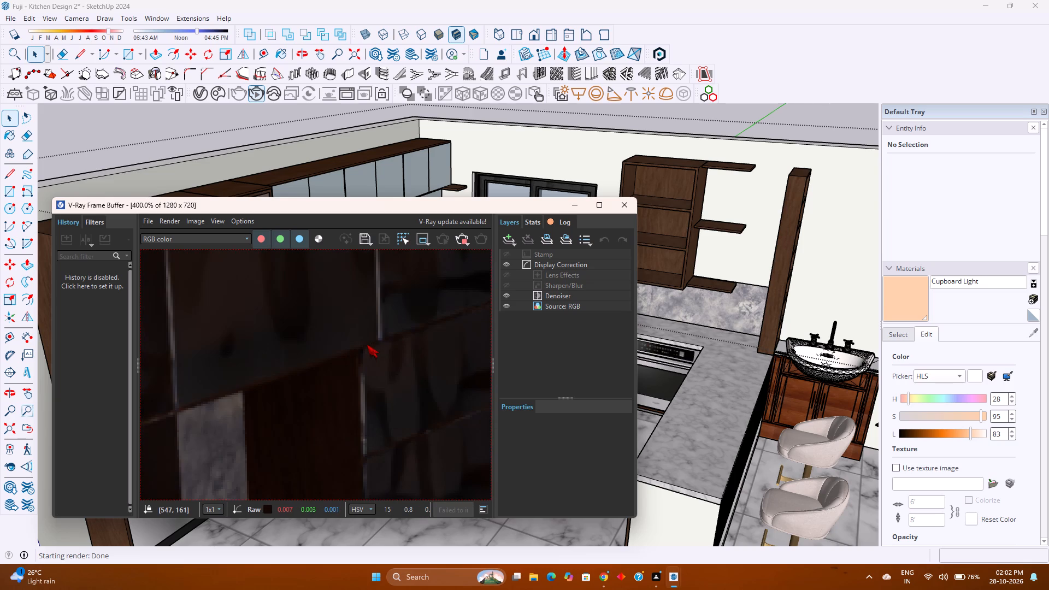
scroll(367, 345, down, 2)
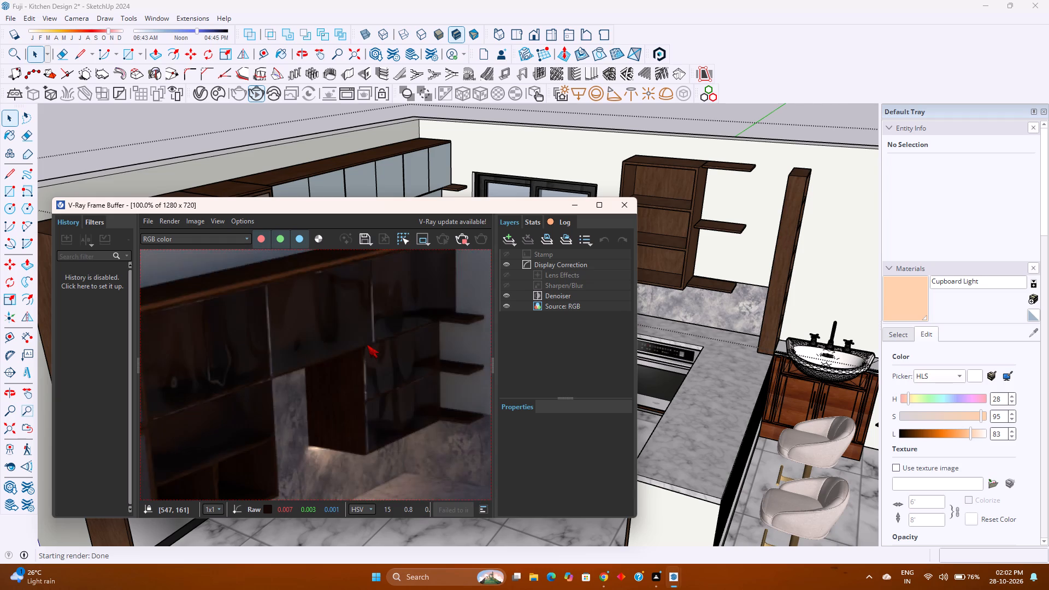
Close the V-Ray frame buffer.
click(627, 204)
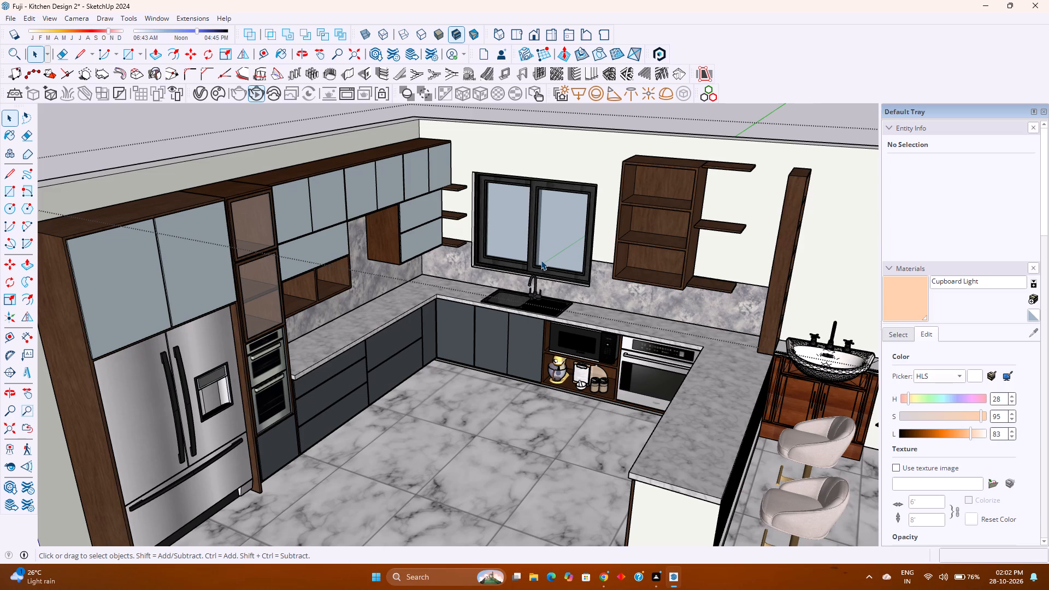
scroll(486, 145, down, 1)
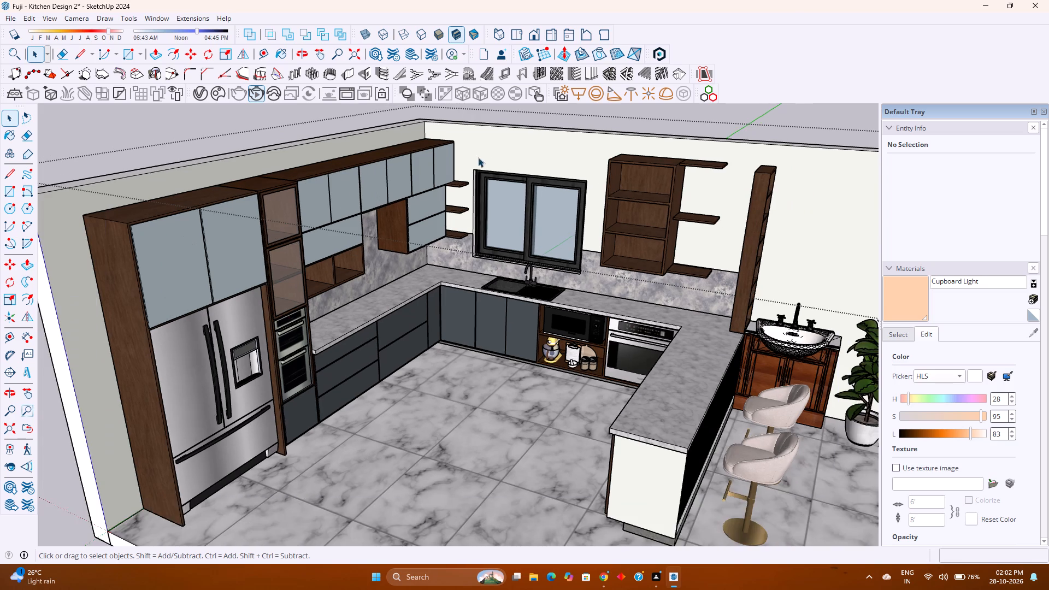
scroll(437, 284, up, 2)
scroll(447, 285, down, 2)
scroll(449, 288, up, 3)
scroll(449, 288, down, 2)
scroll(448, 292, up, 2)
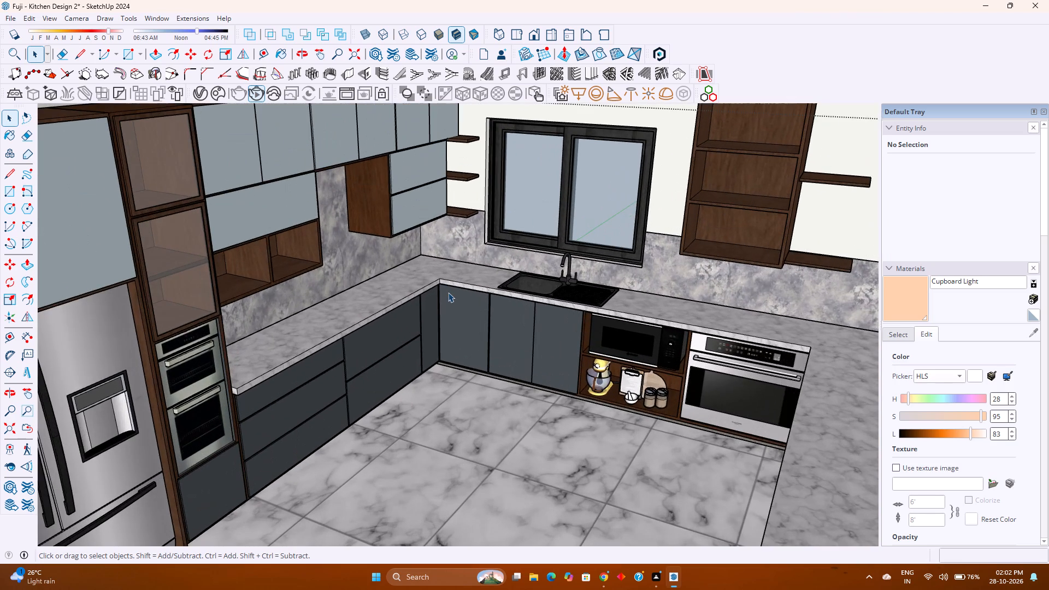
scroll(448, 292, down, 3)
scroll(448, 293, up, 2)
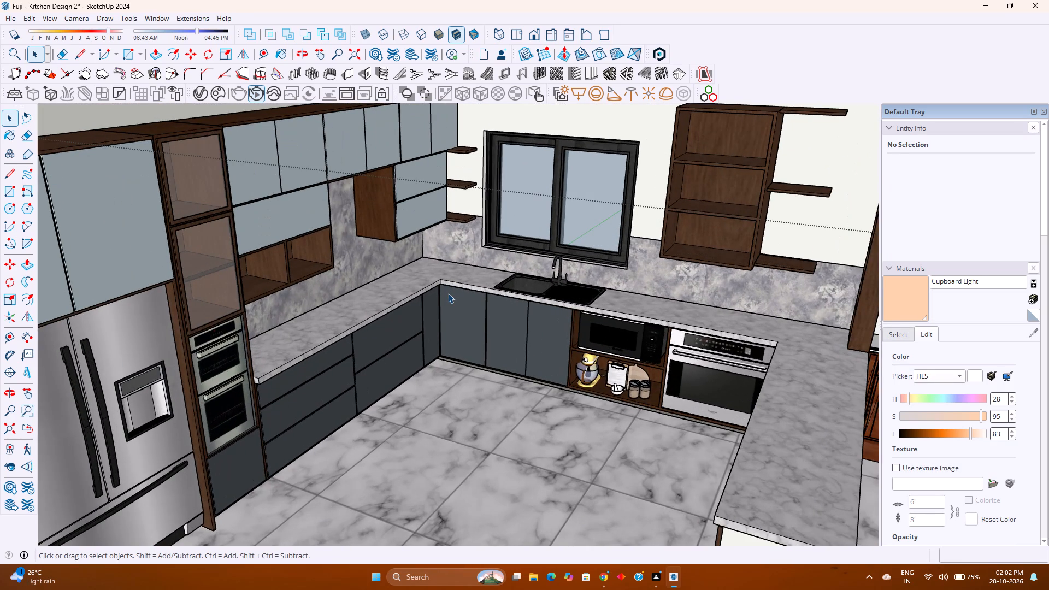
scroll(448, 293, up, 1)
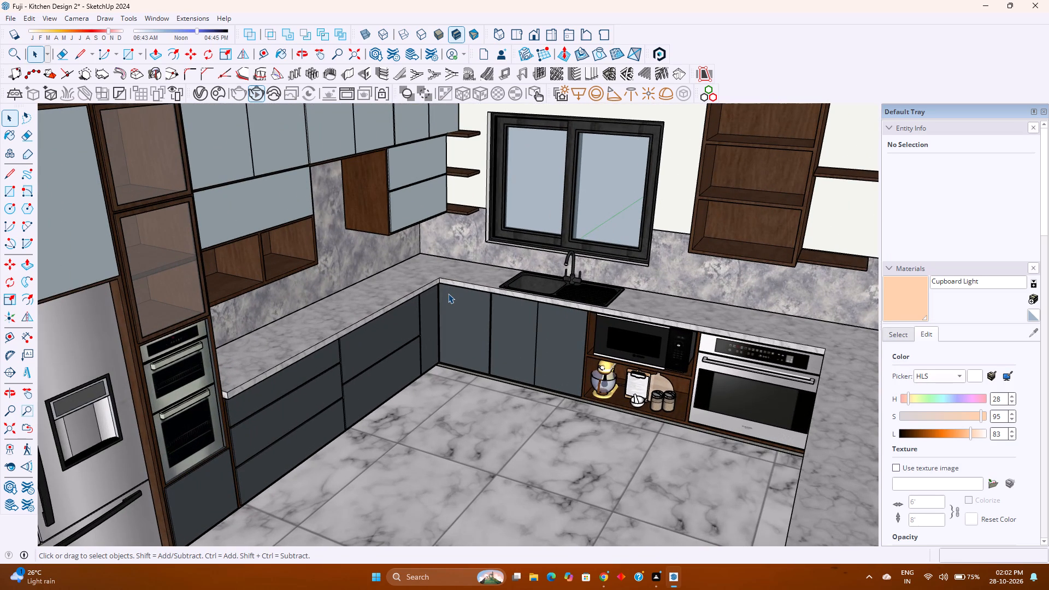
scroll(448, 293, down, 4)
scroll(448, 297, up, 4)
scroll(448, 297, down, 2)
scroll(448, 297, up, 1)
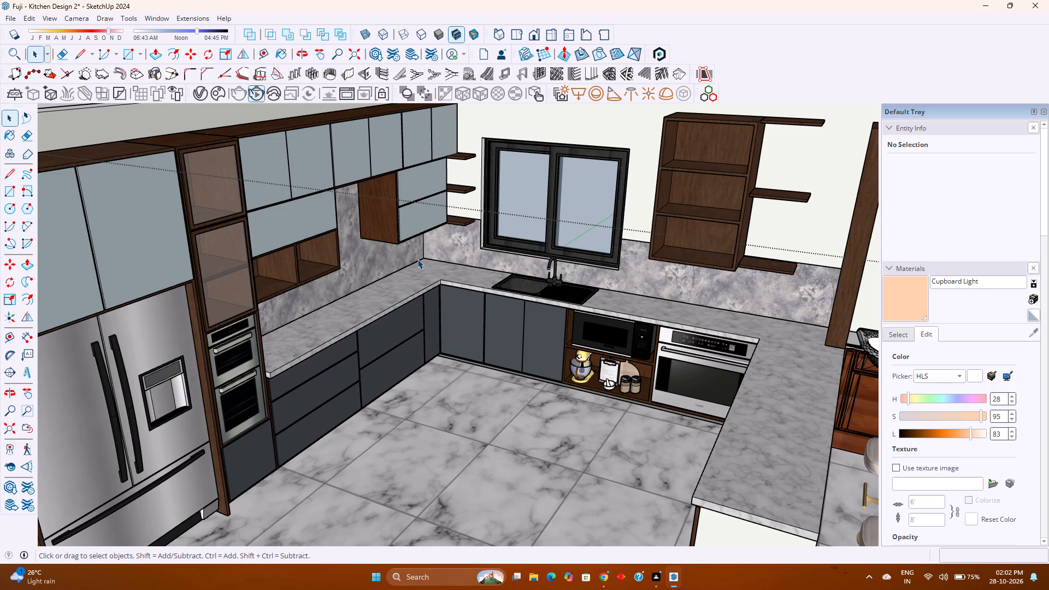
Select the blue-grey front above the open niches in the lower wall cabinets and open the Asian Paints Chromatics material collection.
scroll(416, 253, down, 2)
middle_drag(414, 257, 428, 197)
middle_click(428, 197)
scroll(421, 200, up, 1)
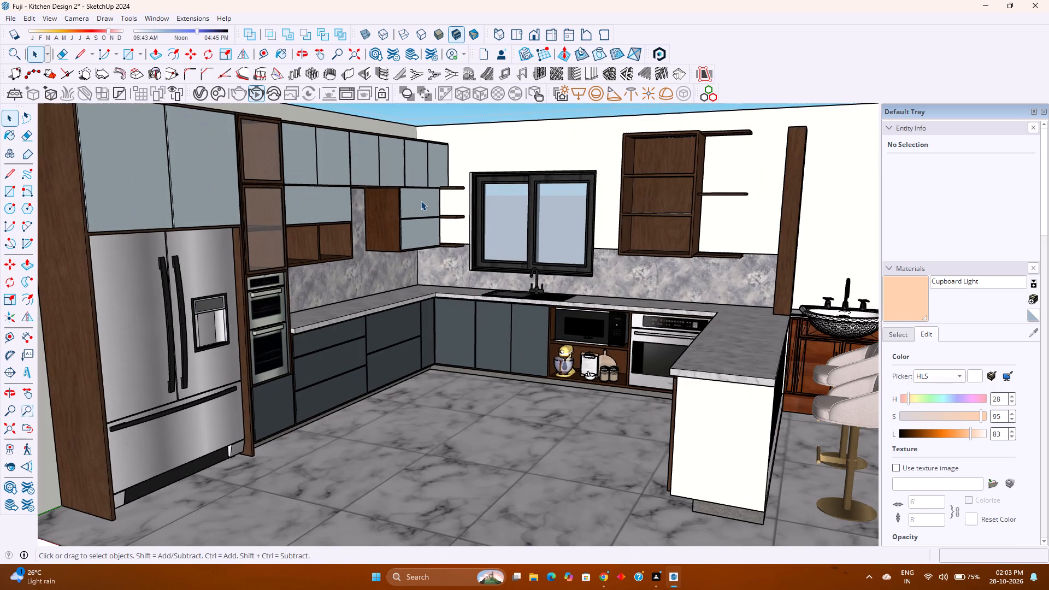
scroll(369, 204, up, 1)
double_click(290, 206)
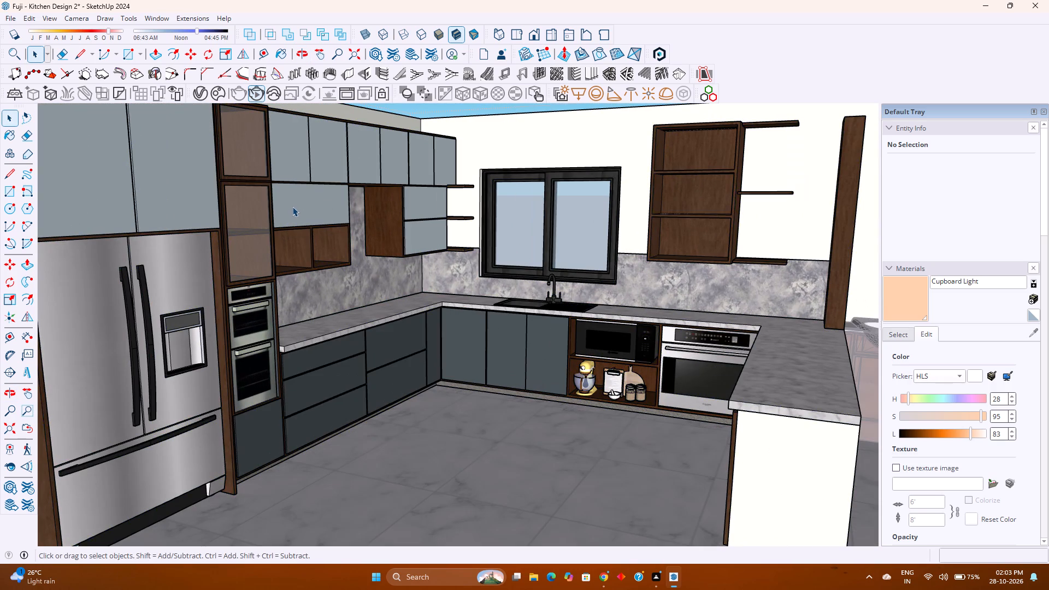
click(295, 206)
double_click(295, 206)
click(295, 206)
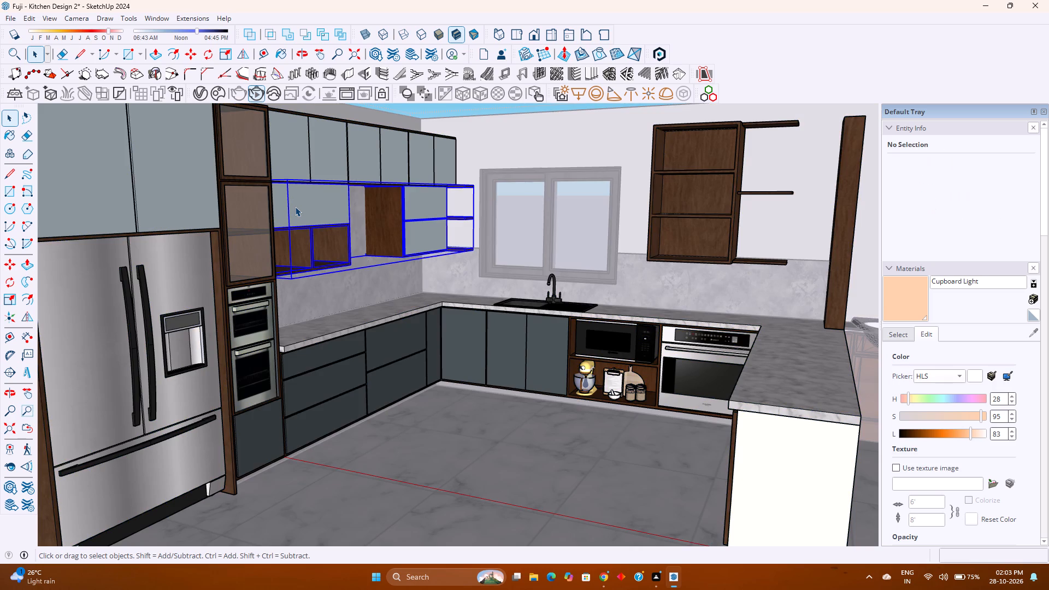
scroll(295, 206, up, 2)
double_click(295, 206)
click(295, 206)
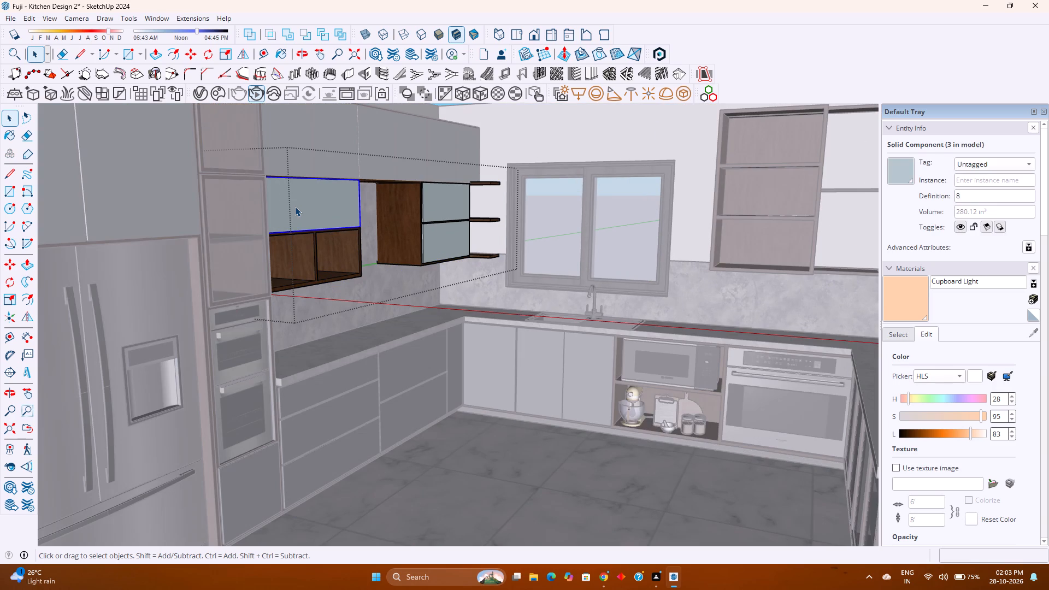
click(897, 332)
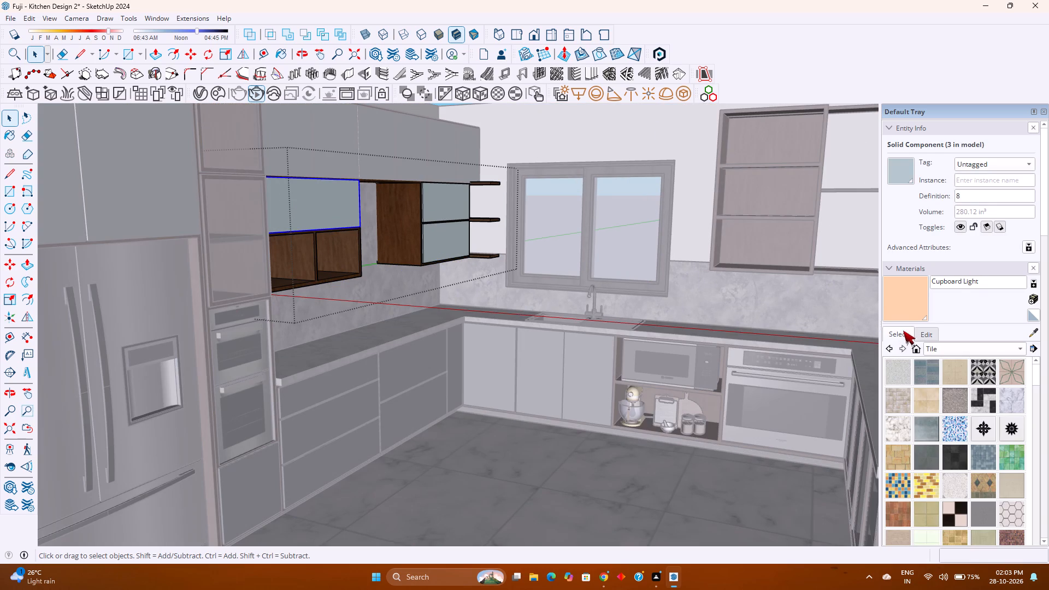
click(951, 357)
click(951, 351)
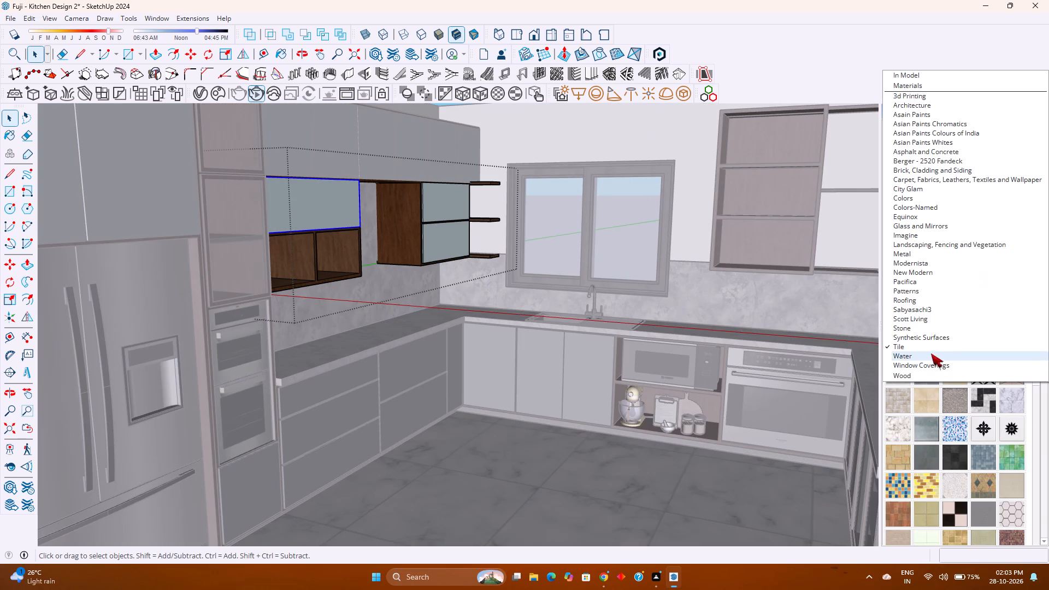
click(916, 122)
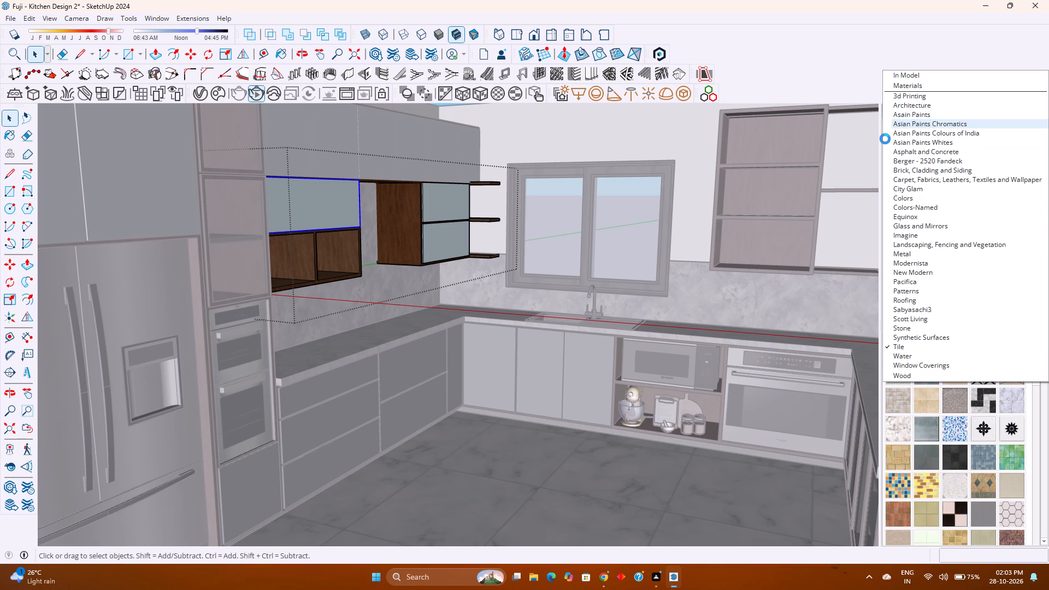
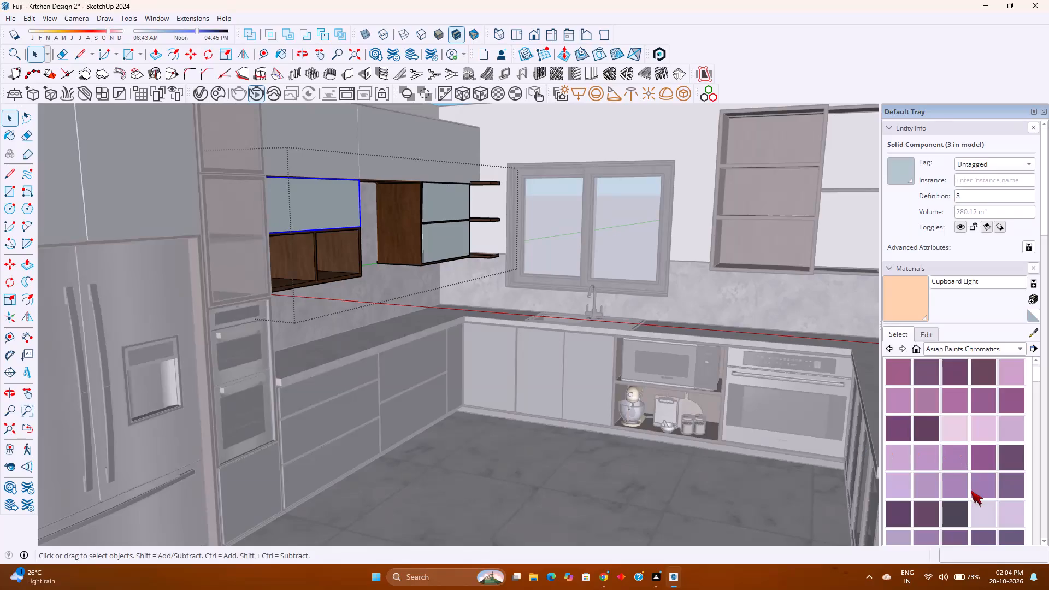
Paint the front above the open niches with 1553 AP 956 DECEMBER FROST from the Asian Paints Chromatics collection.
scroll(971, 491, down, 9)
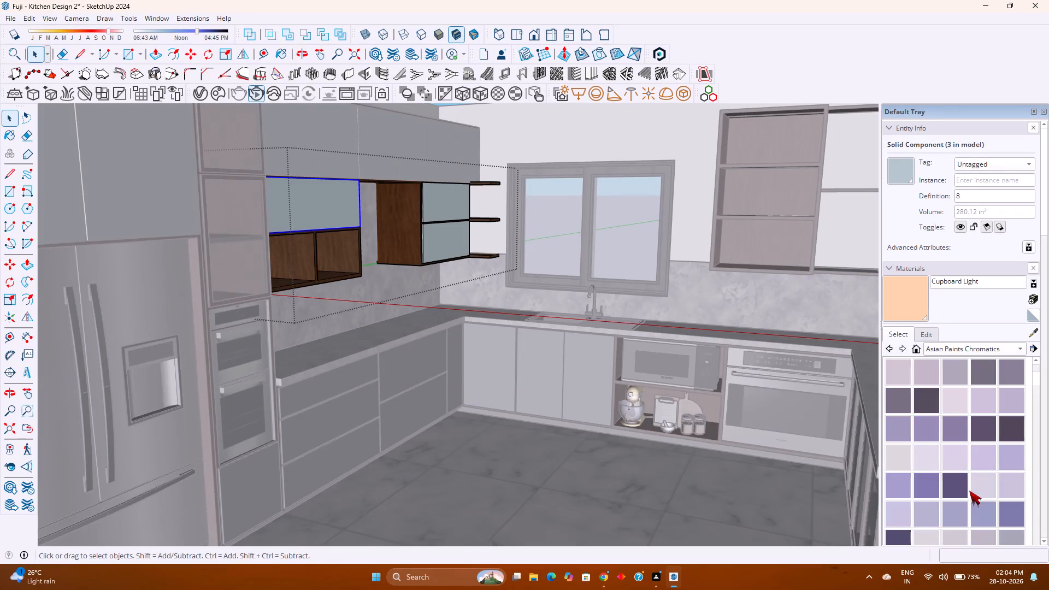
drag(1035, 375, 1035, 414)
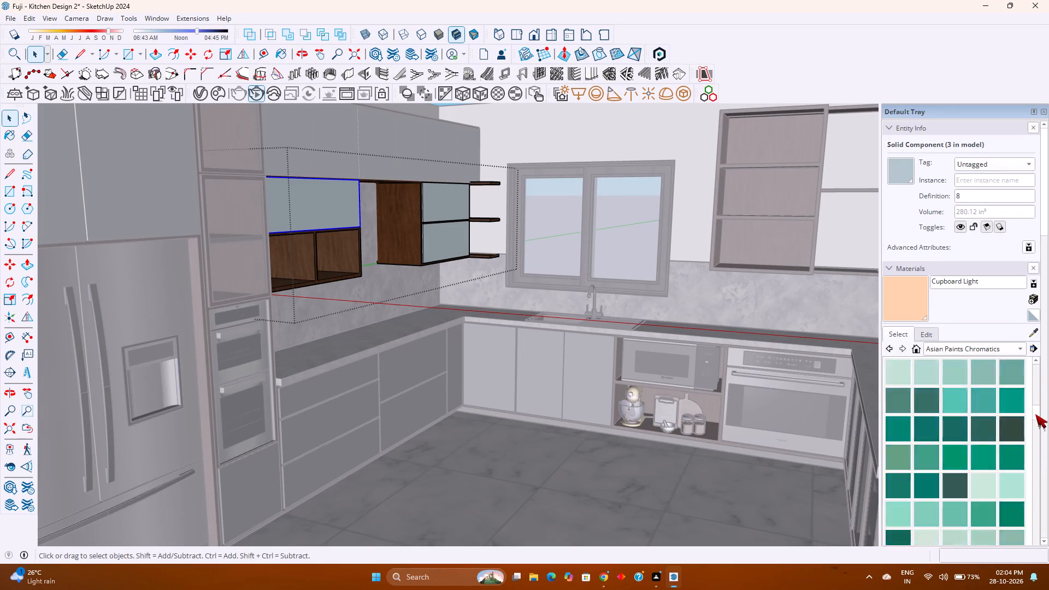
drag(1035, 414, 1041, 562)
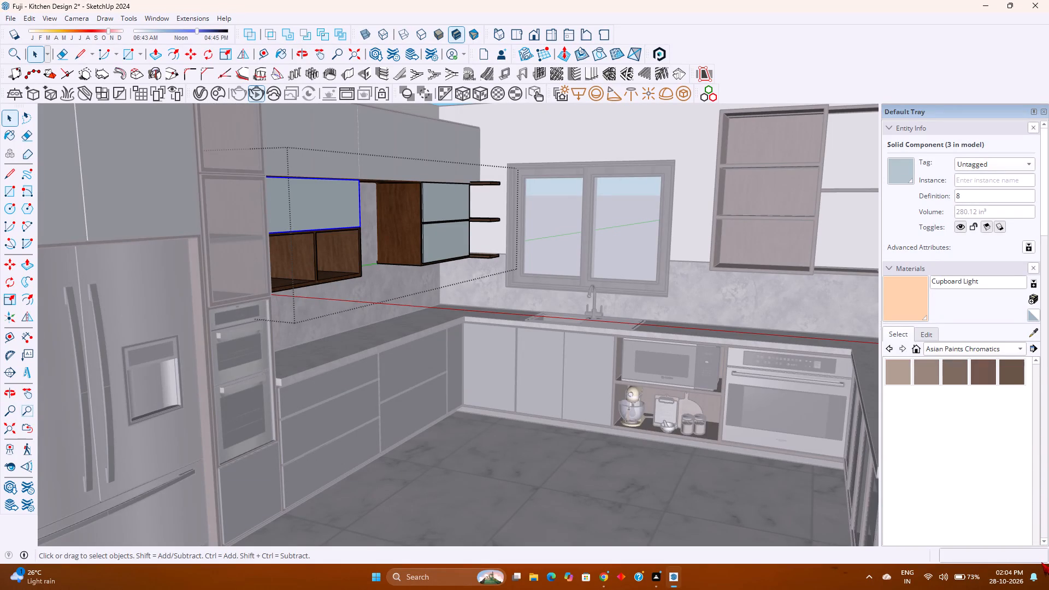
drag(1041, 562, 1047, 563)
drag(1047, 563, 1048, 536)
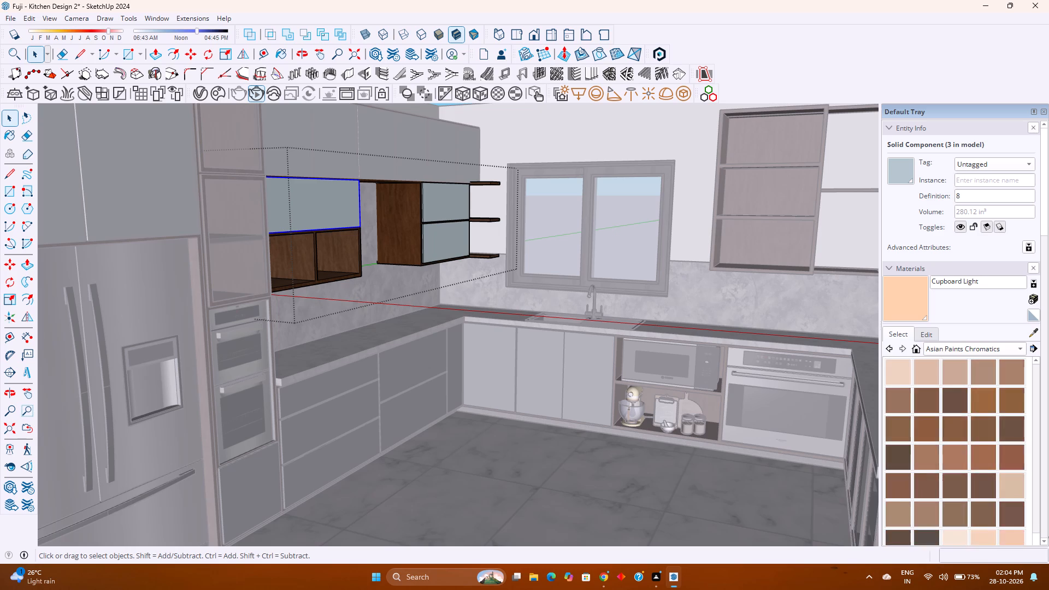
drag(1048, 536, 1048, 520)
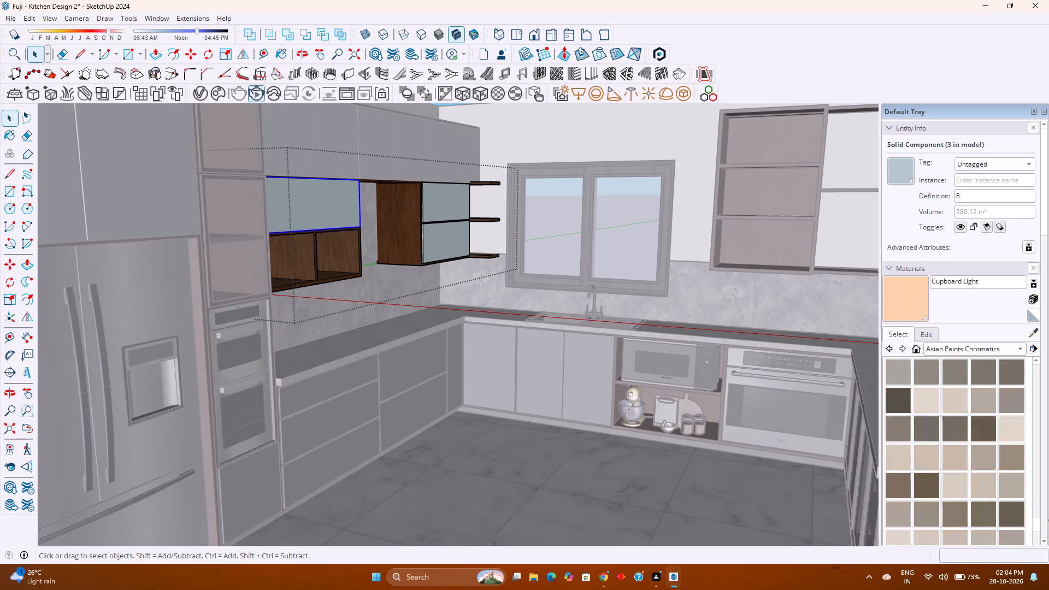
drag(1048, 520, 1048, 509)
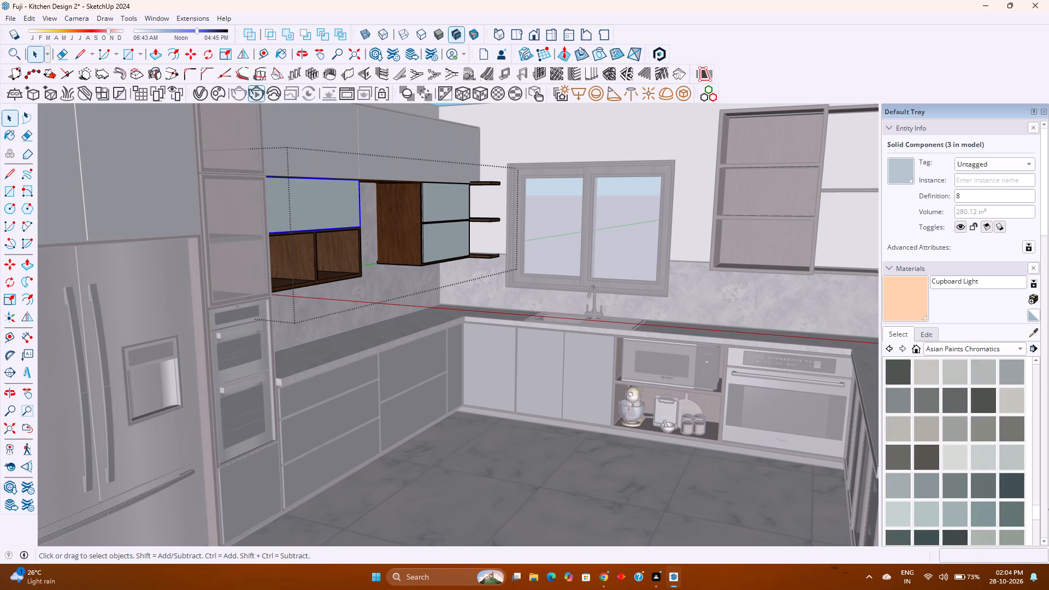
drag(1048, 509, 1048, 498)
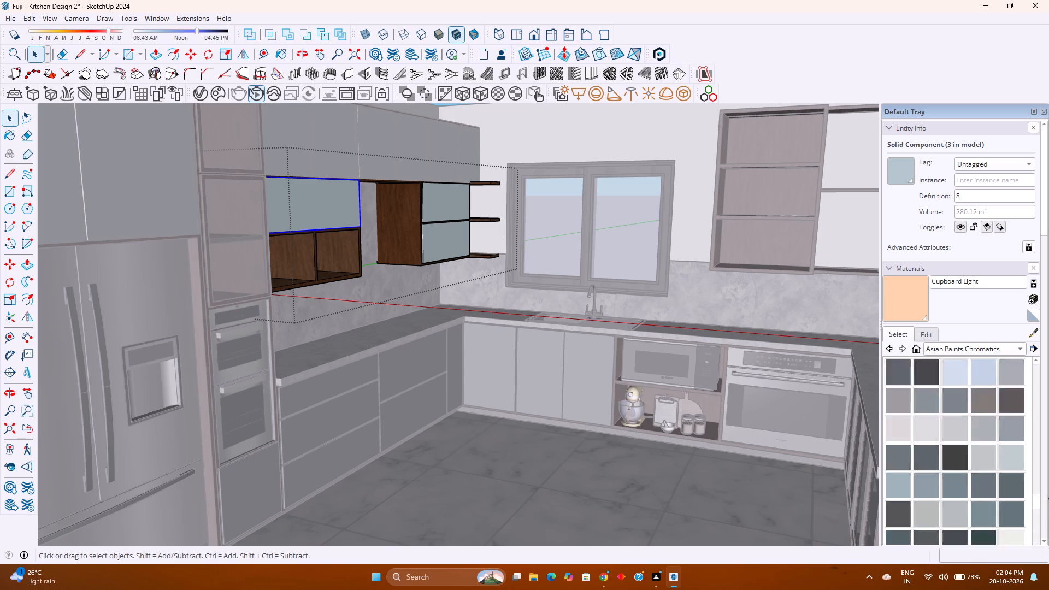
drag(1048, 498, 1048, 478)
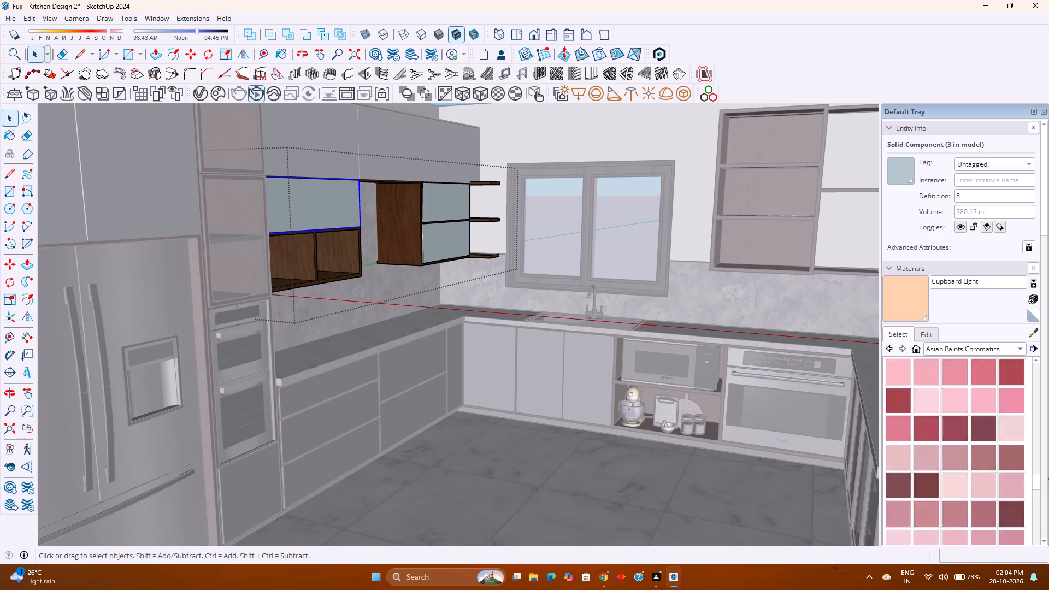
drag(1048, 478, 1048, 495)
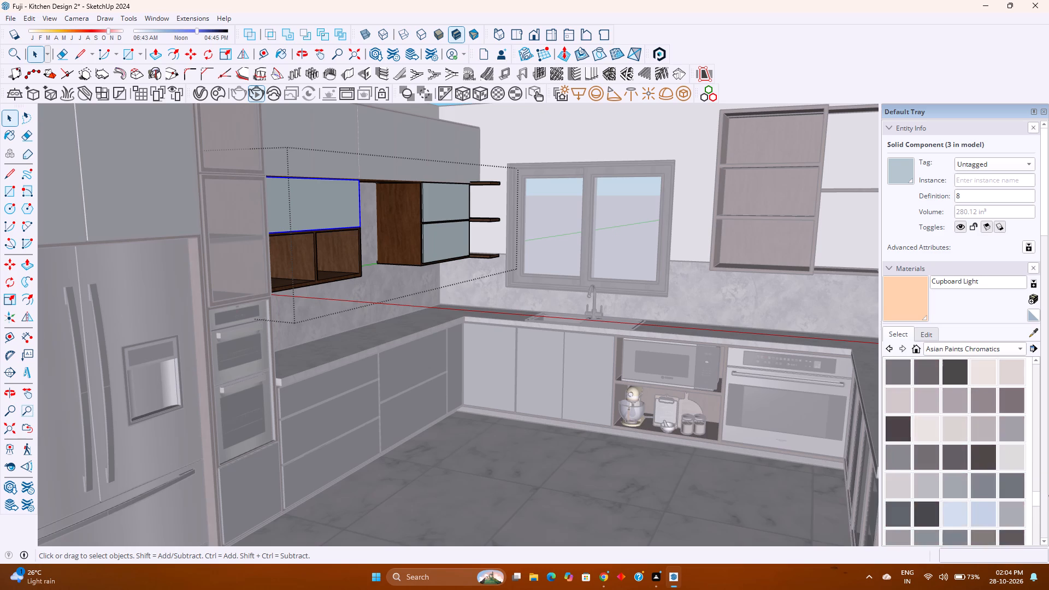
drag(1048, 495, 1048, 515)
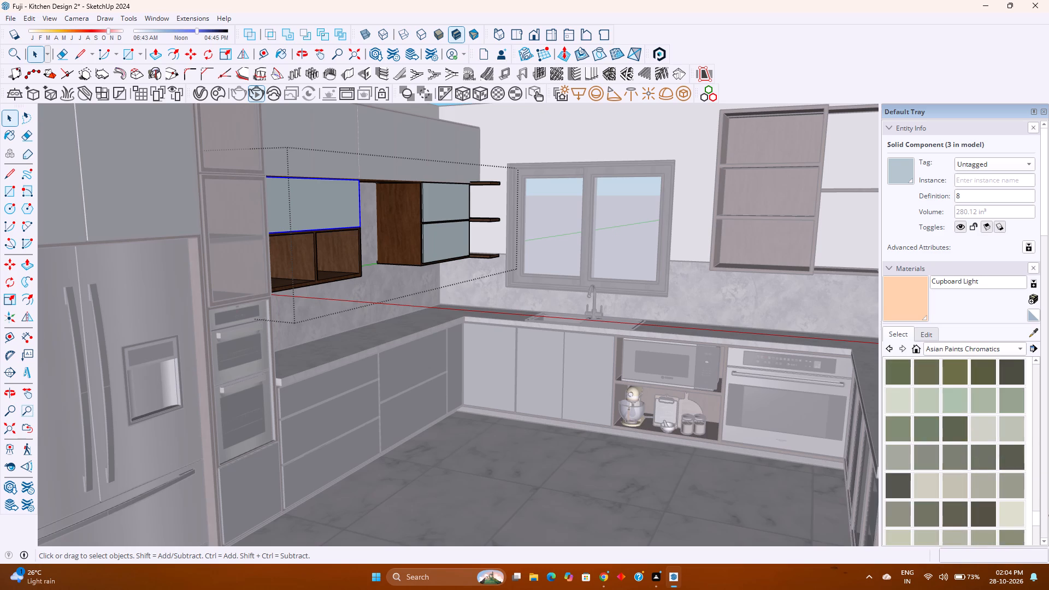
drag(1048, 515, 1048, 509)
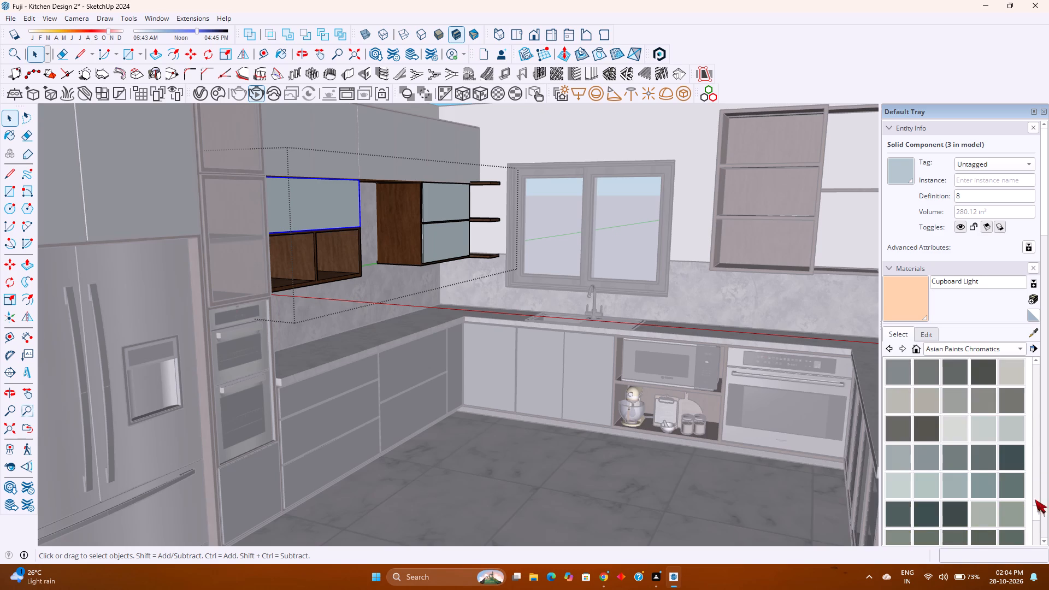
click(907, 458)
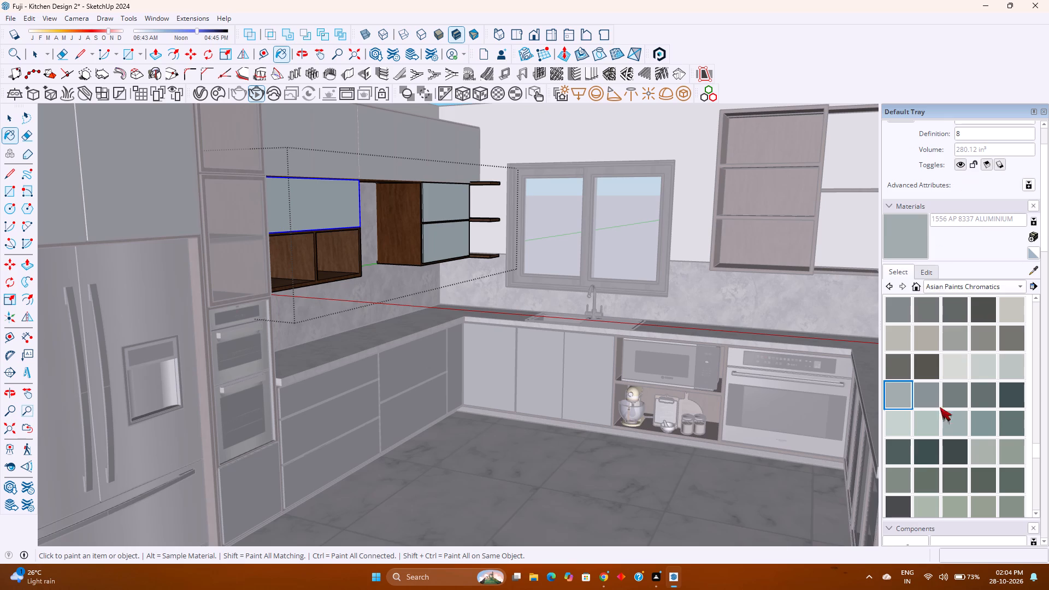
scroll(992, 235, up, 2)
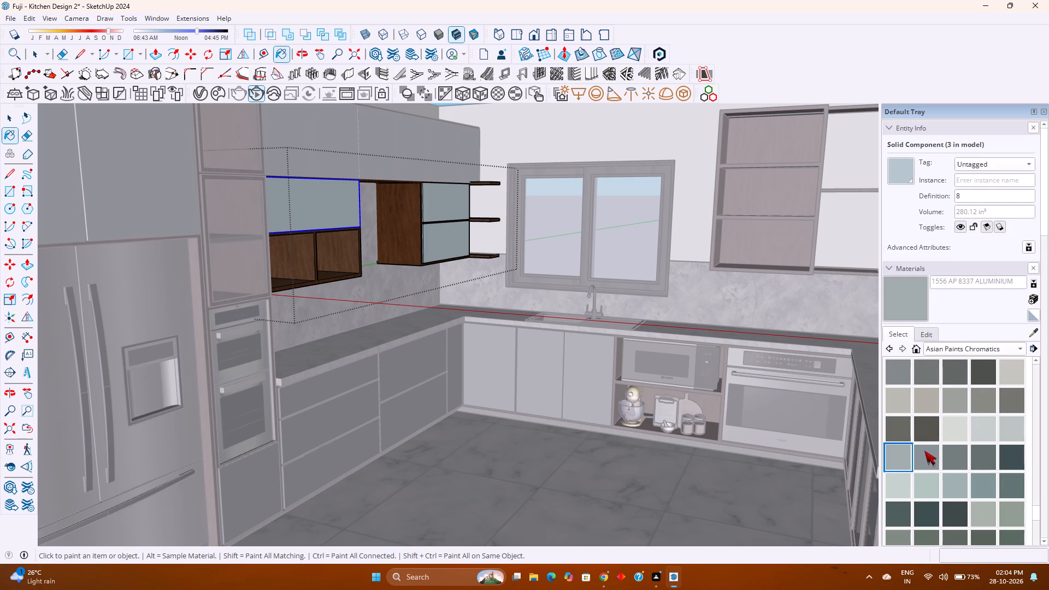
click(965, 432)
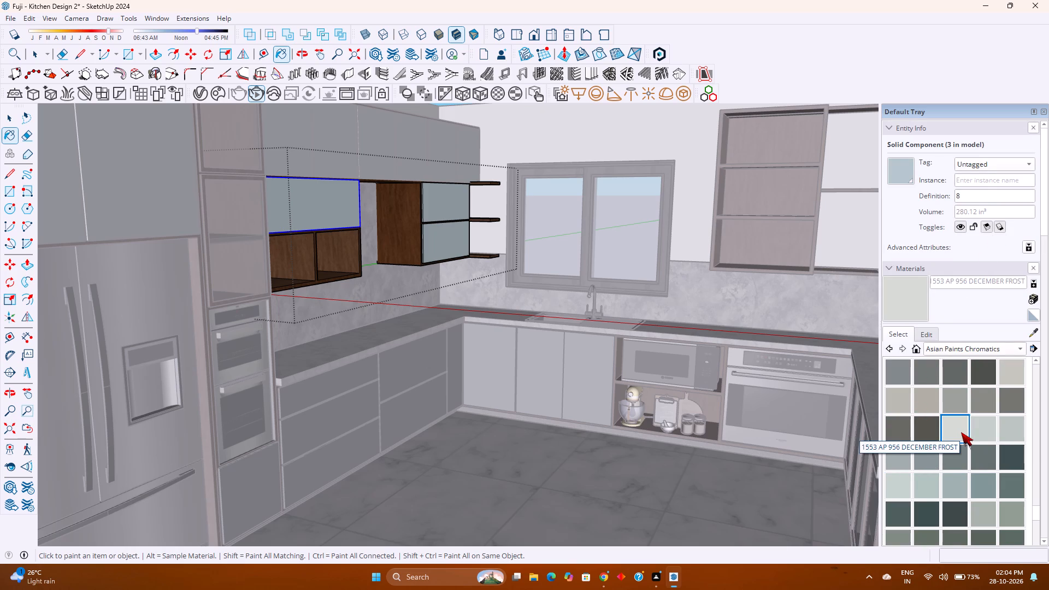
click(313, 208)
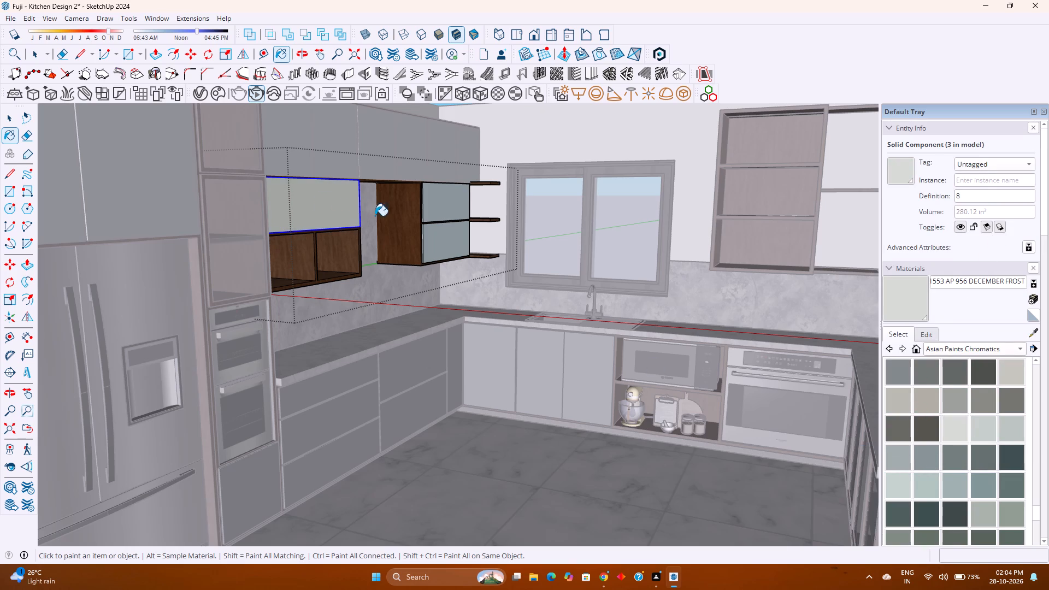
Paint the front above the niches and the two stacked fronts beside the open shelves with 1513 AP K108 Rose Silver-N.
shift+middle_drag(378, 216, 368, 328)
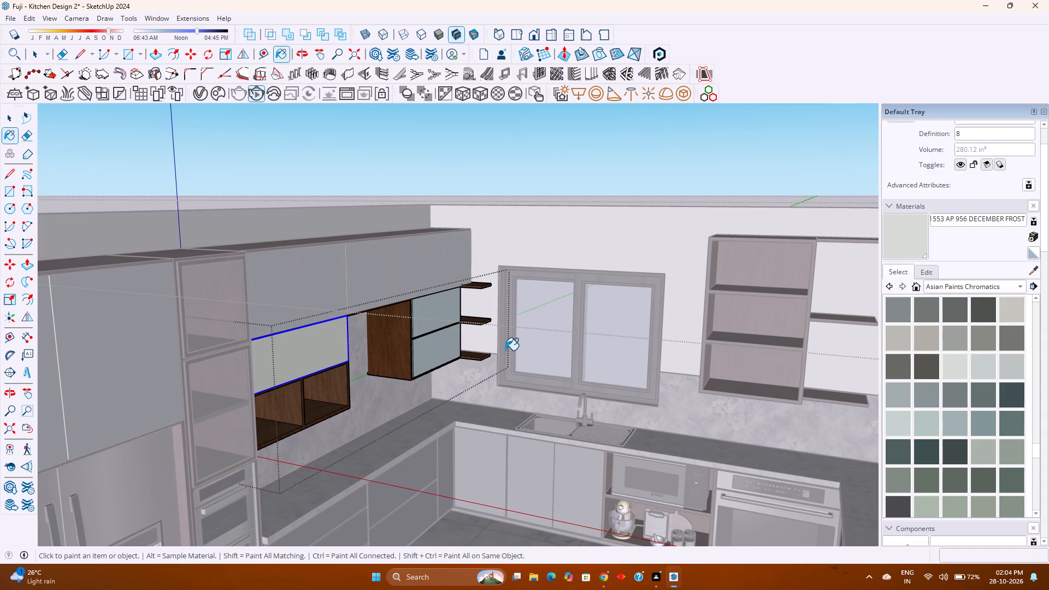
scroll(924, 401, up, 6)
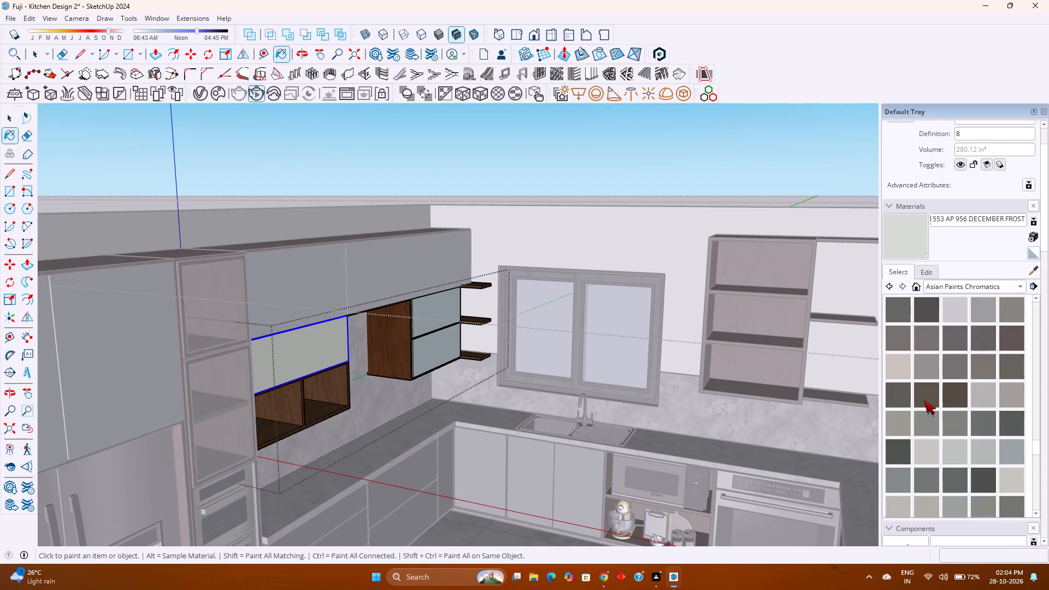
scroll(924, 400, up, 1)
click(952, 344)
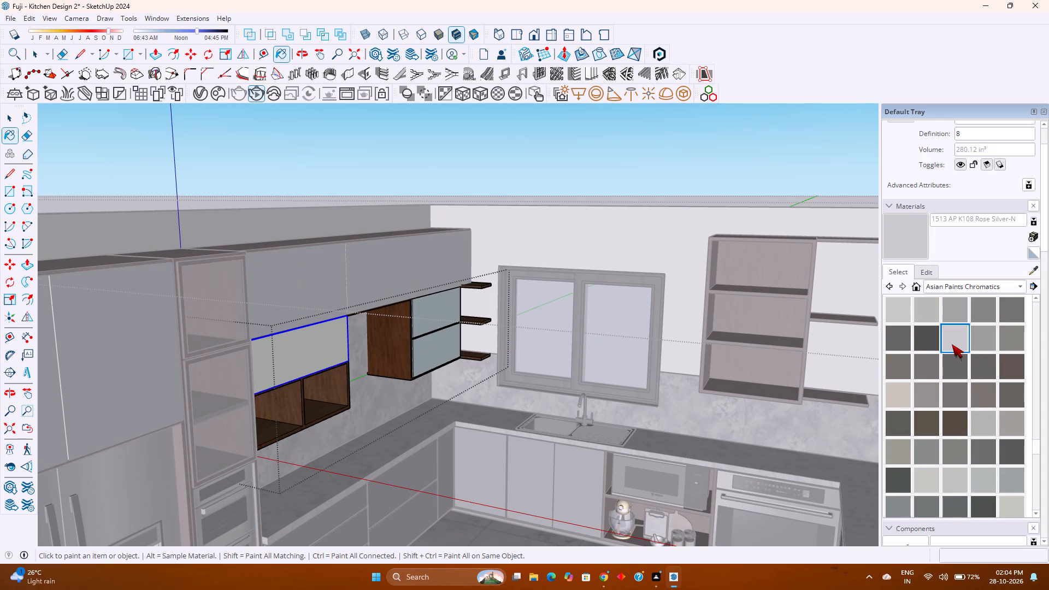
click(316, 343)
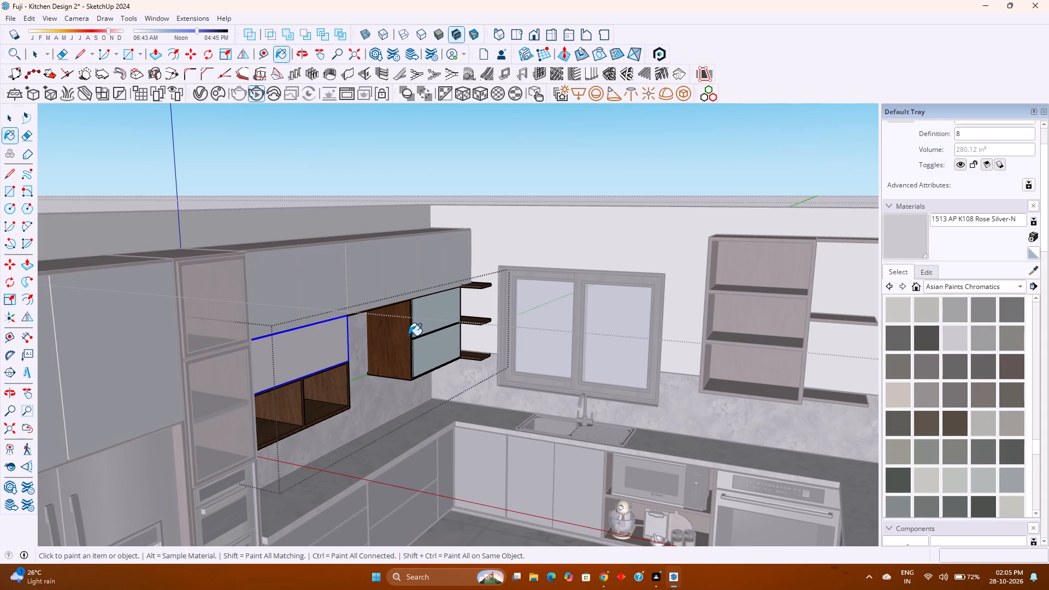
click(436, 311)
click(431, 358)
scroll(419, 339, up, 3)
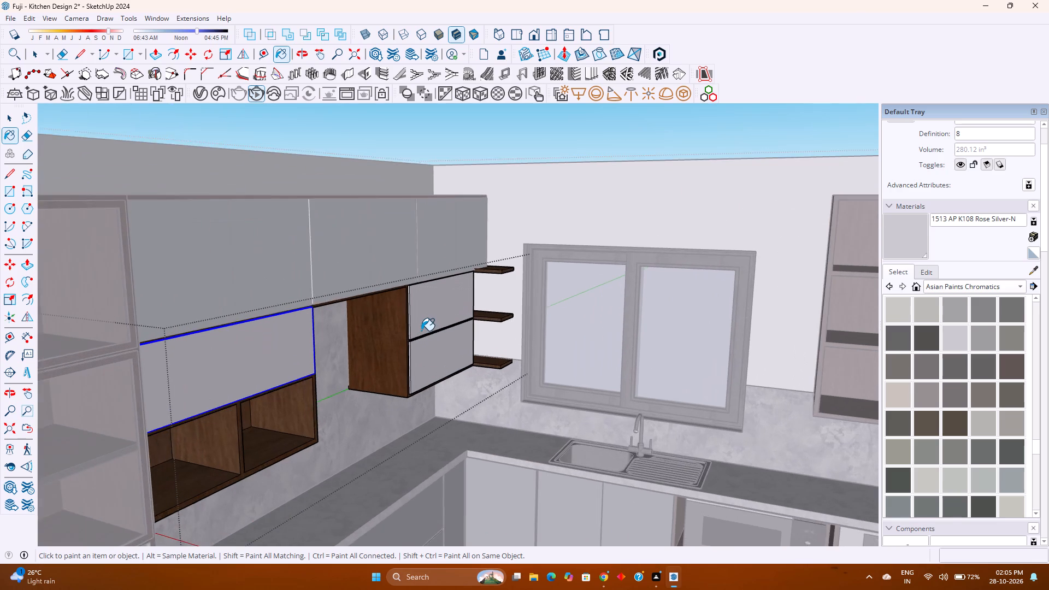
scroll(421, 331, up, 6)
middle_drag(406, 329, 365, 331)
middle_click(365, 331)
scroll(367, 331, down, 2)
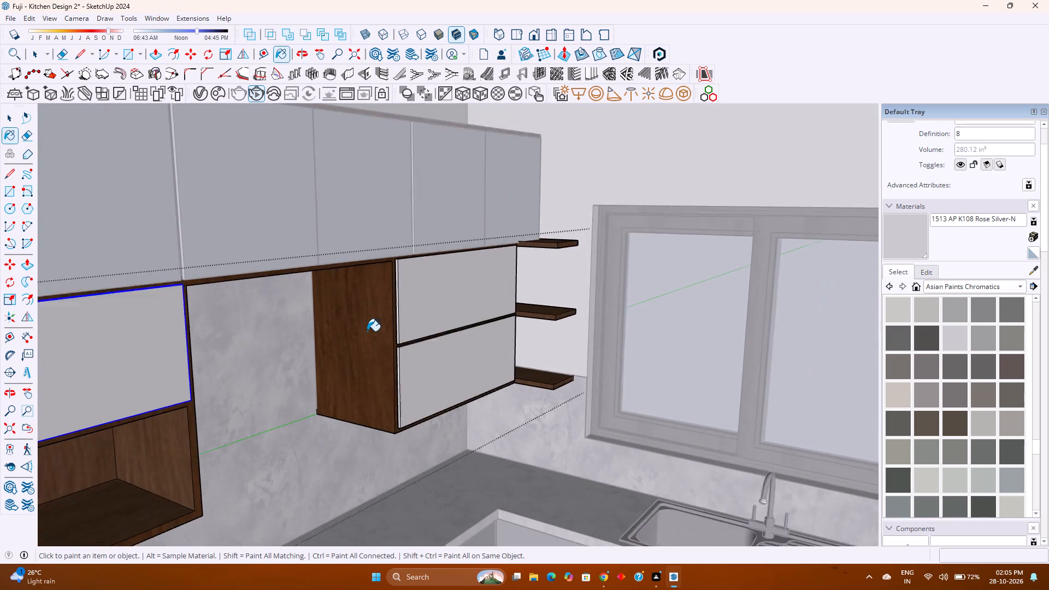
scroll(367, 331, down, 4)
shift+middle_drag(369, 331, 503, 378)
key(space)
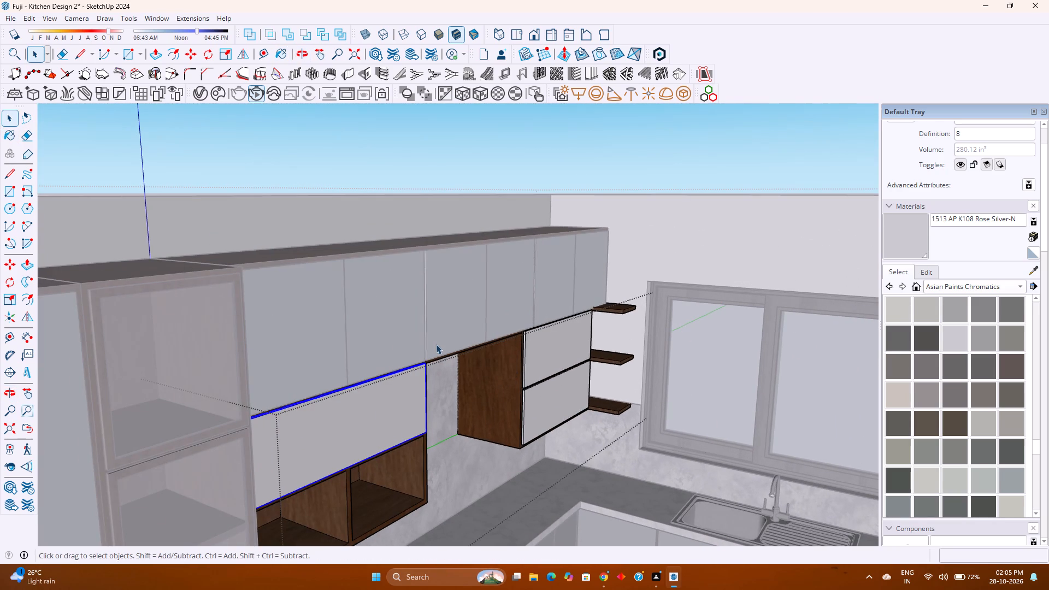
key(Escape)
Open the upper wall cabinets for editing, select the two-door front nearest the tall unit and pick 1513 AP K108 Rose Silver-N for it.
click(352, 309)
click(352, 309)
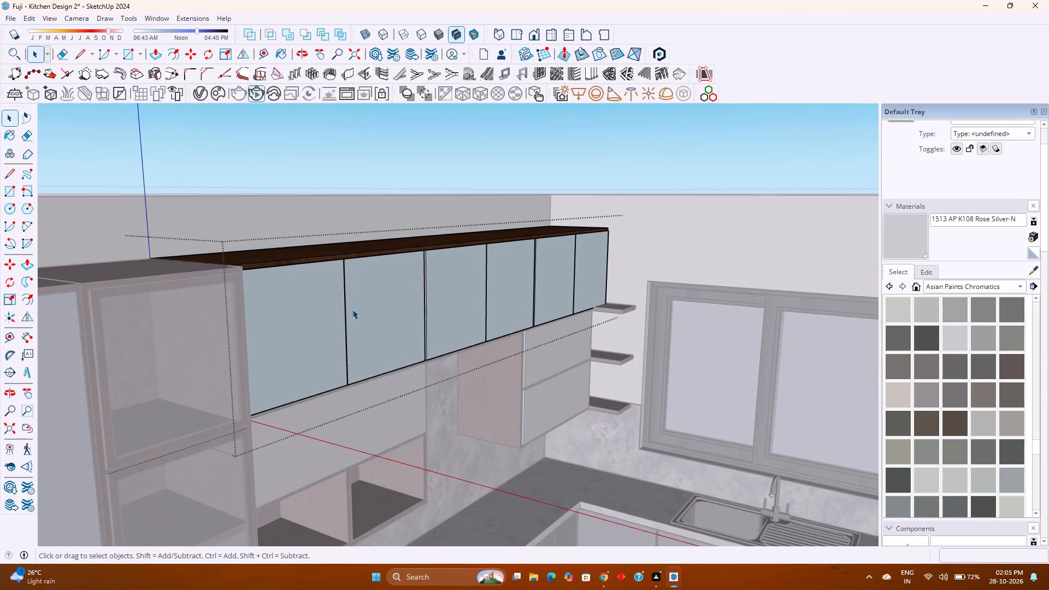
click(326, 320)
click(921, 240)
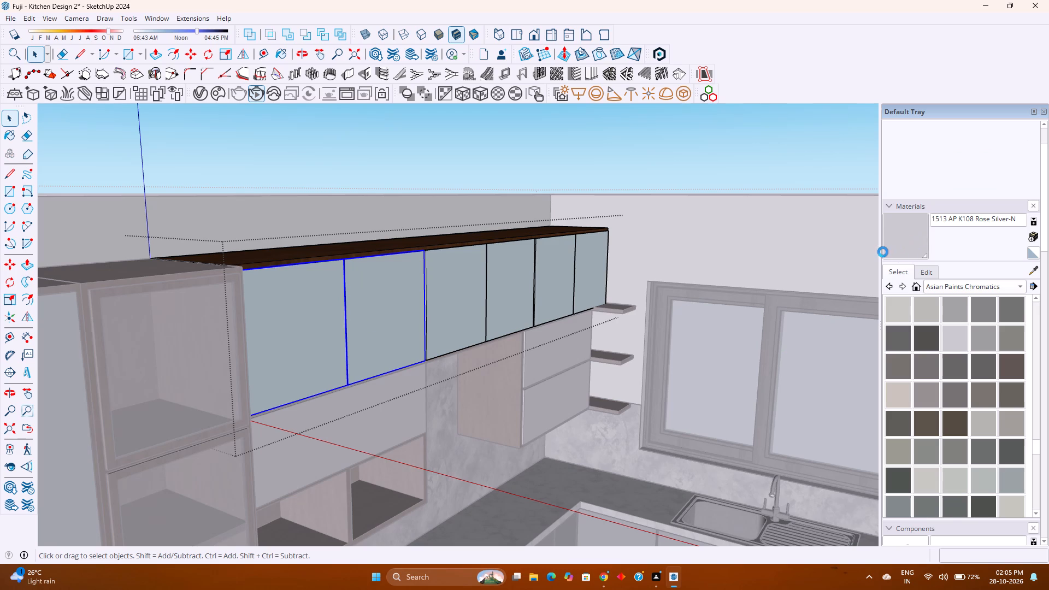
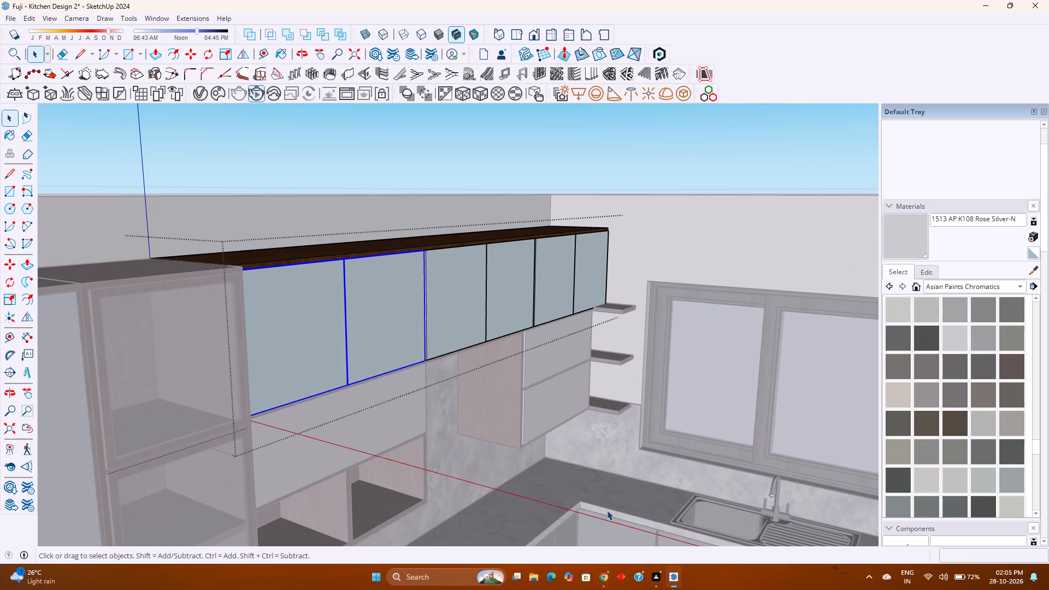
Paint both doors of the upper wall cabinet front nearest the tall unit with 1513 AP K108 Rose Silver-N.
click(397, 352)
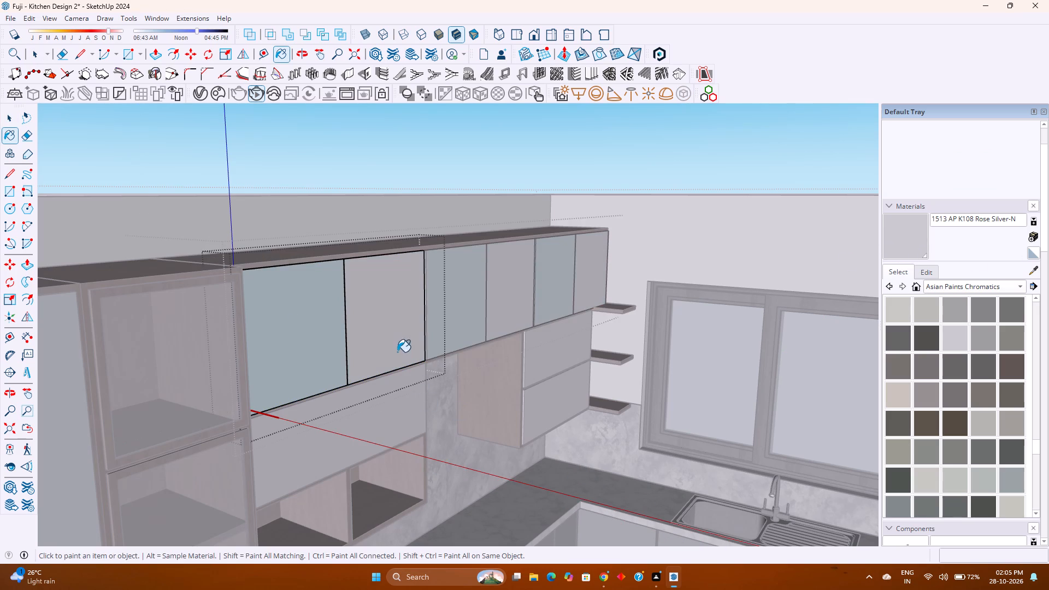
click(267, 350)
scroll(490, 369, down, 2)
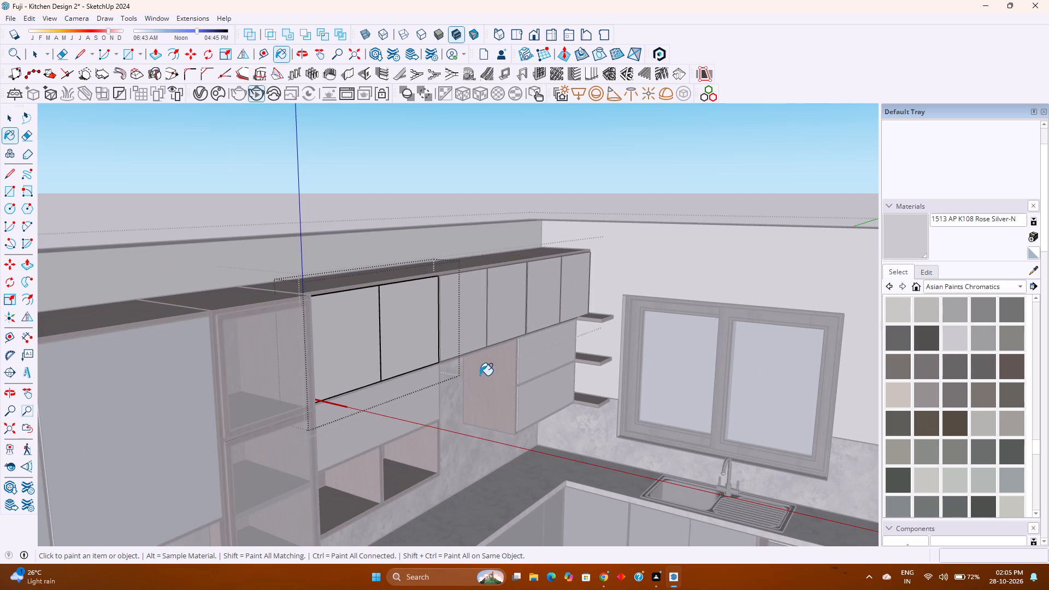
key(space)
key(Escape)
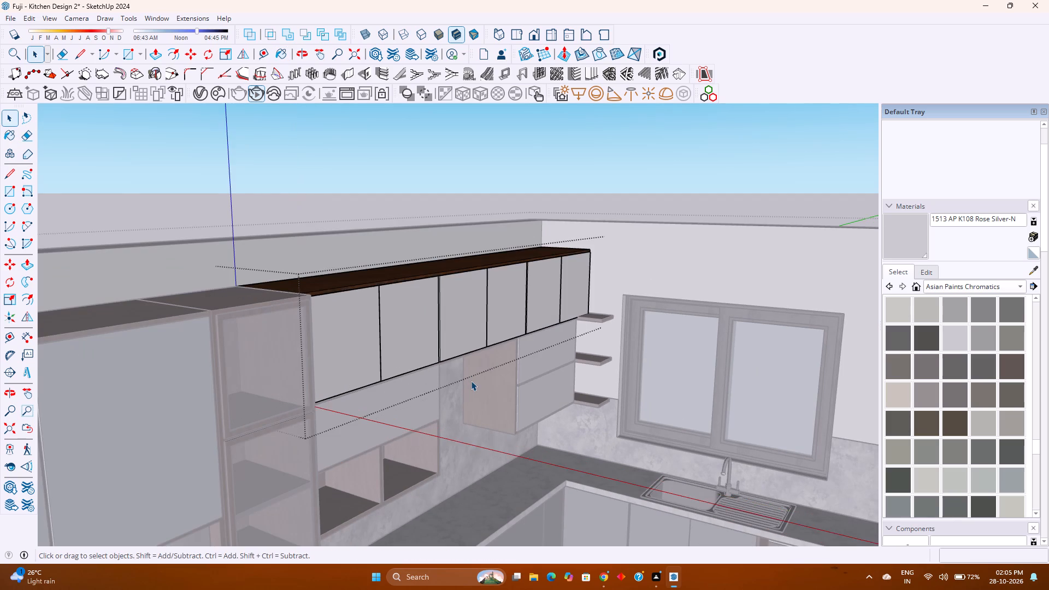
scroll(471, 381, down, 1)
key(Escape)
Open the cabinet above the refrigerator for editing and paint its two doors with 1513 AP K108 Rose Silver-N.
shift+middle_drag(378, 415, 480, 325)
shift+middle_click(480, 324)
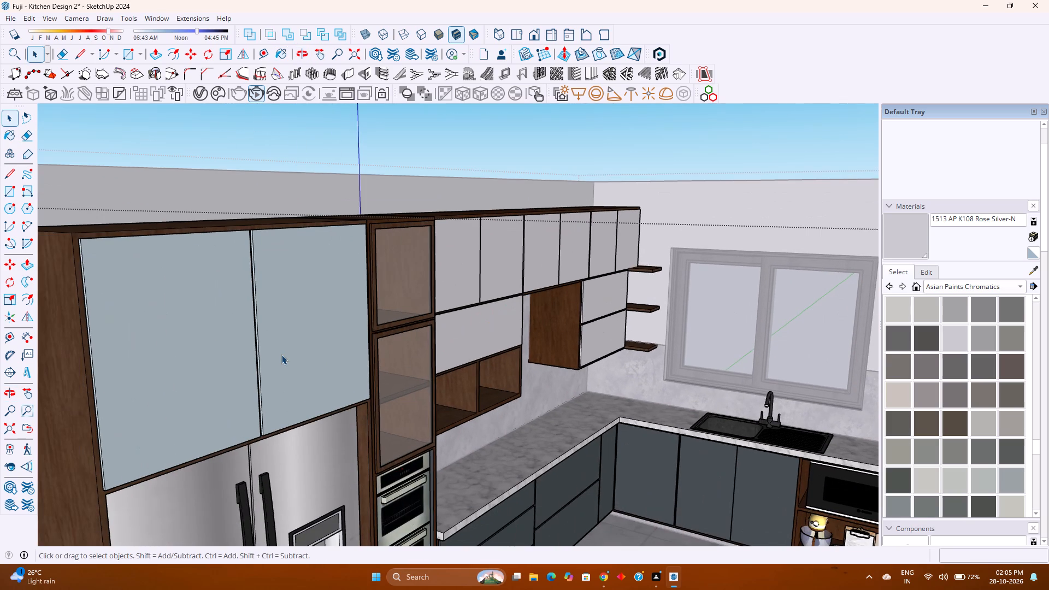
double_click(281, 355)
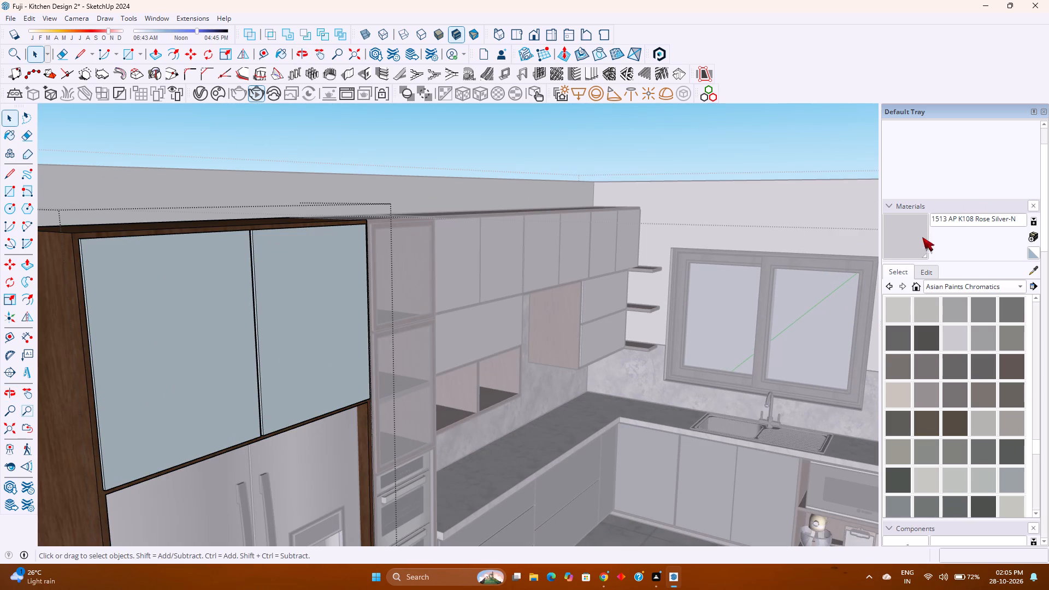
click(903, 249)
click(178, 329)
click(282, 316)
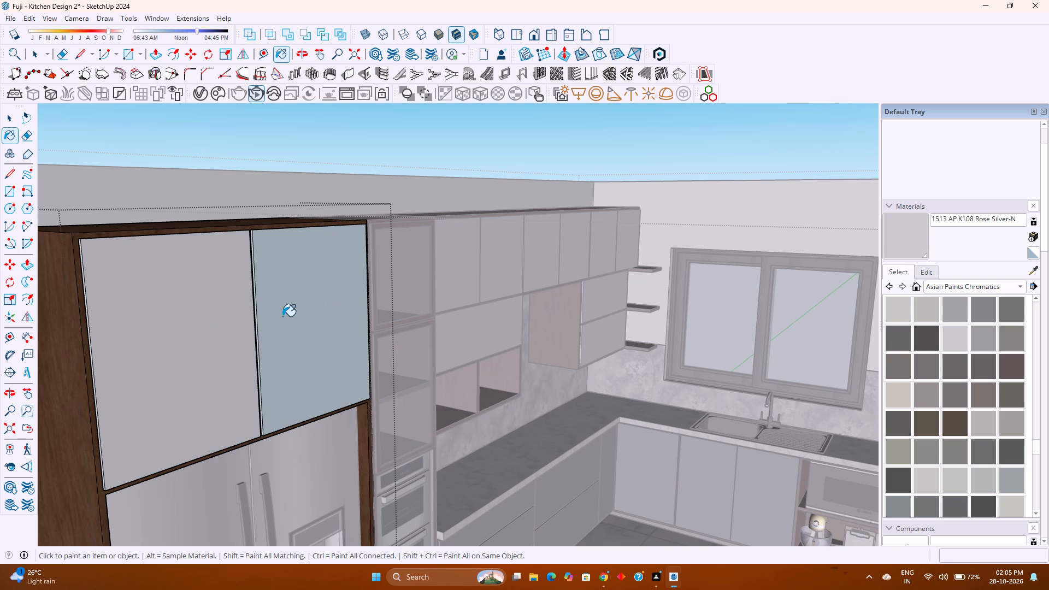
key(space)
key(Escape)
scroll(279, 328, down, 2)
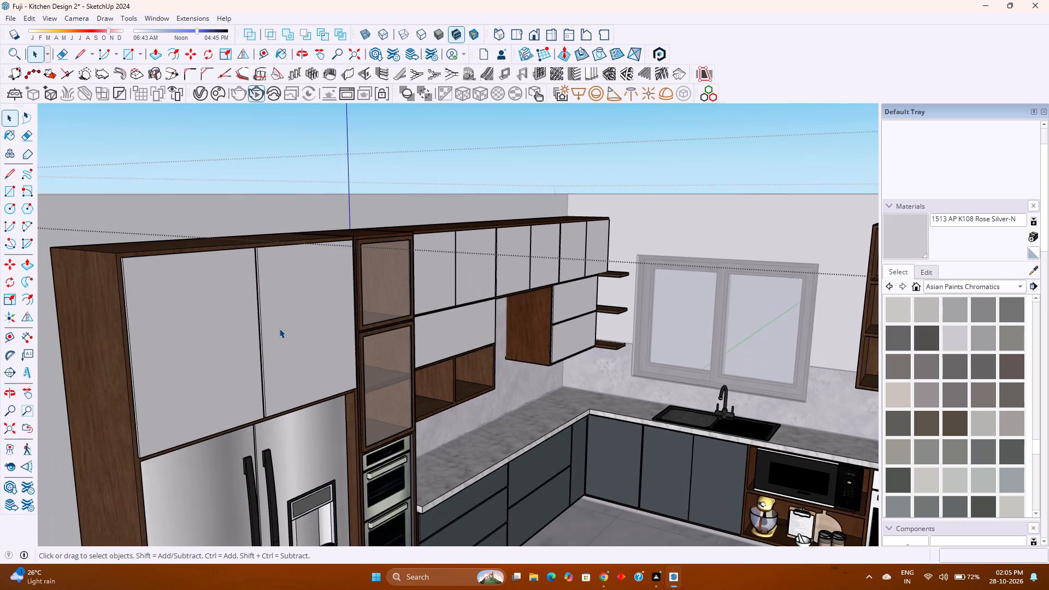
scroll(279, 328, down, 2)
key(Escape)
Run a V-Ray render of the kitchen, review the repainted cabinet fronts in the frame buffer and close it.
scroll(305, 353, down, 1)
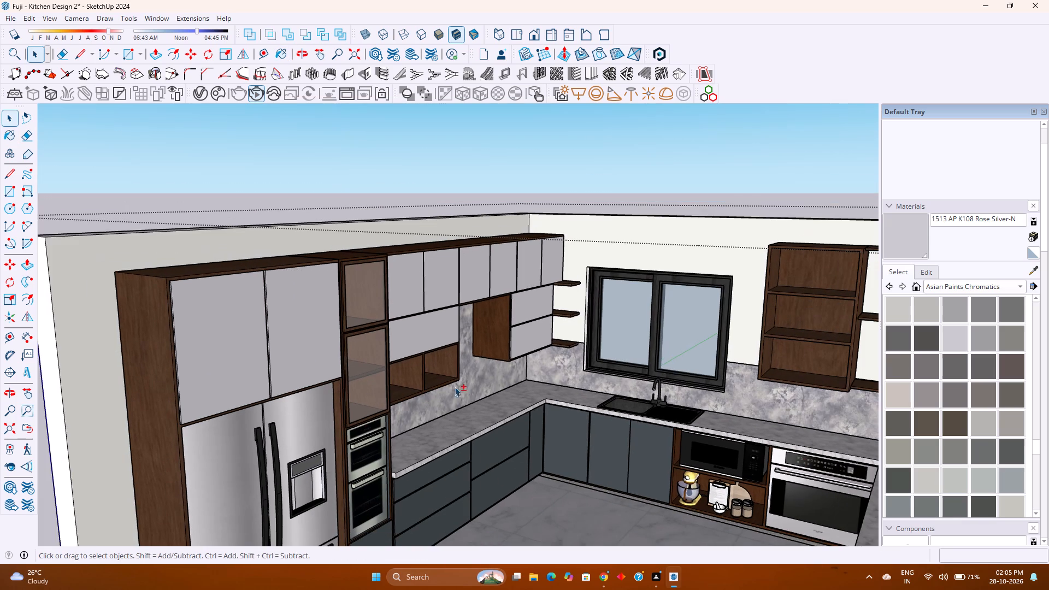
shift+middle_drag(473, 386, 392, 318)
shift+middle_click(392, 317)
shift+middle_click(393, 311)
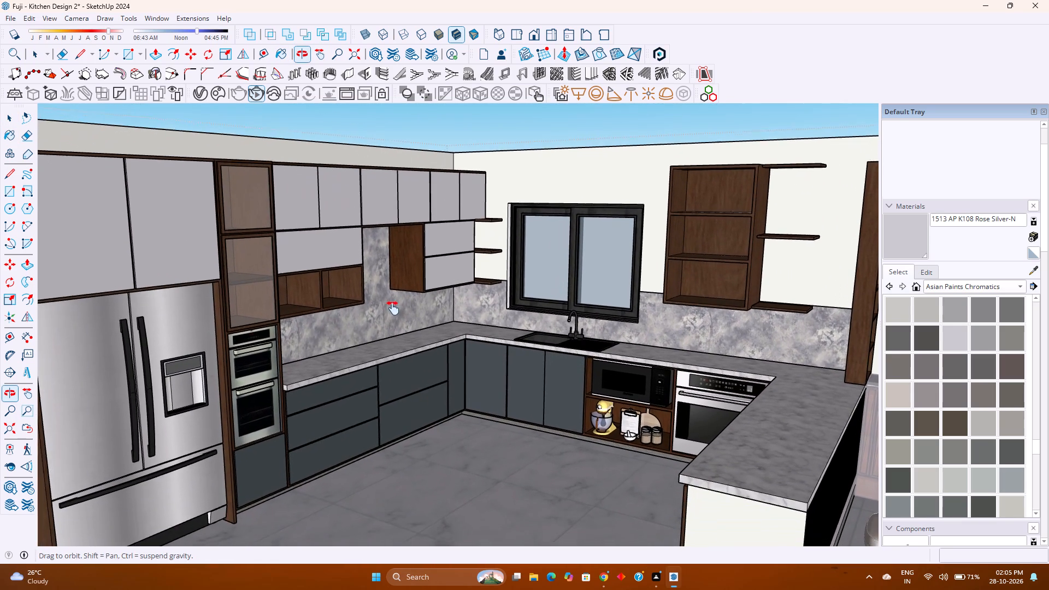
shift+middle_click(393, 306)
click(255, 91)
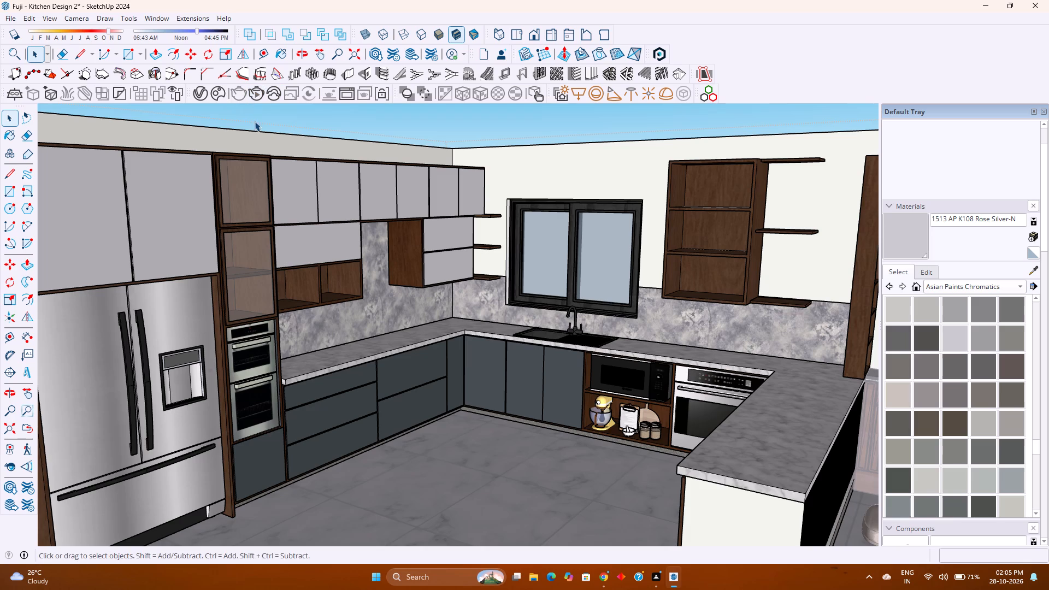
click(255, 97)
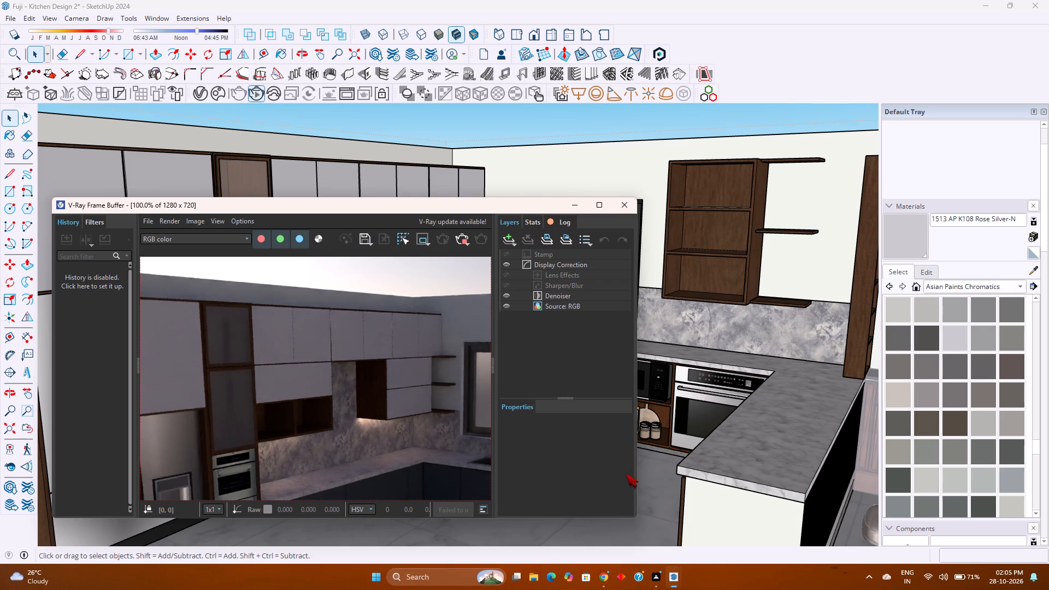
click(626, 213)
Examine the kitchen model around the sink, worktops, base cabinets and peninsula for surfaces that still need finishing.
scroll(668, 490, up, 2)
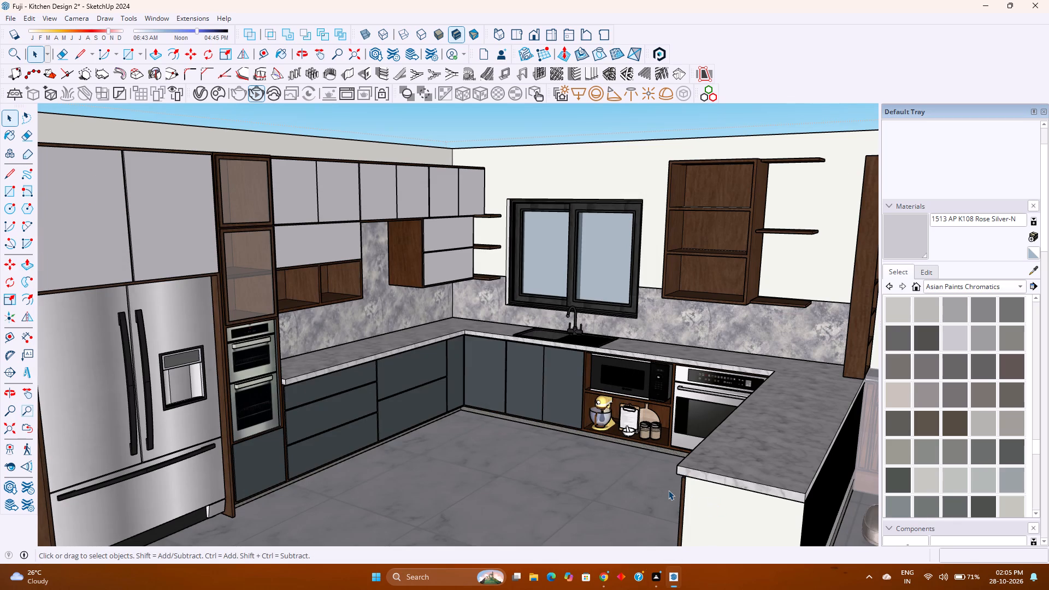
middle_drag(668, 490, 698, 468)
middle_click(698, 468)
scroll(698, 468, down, 2)
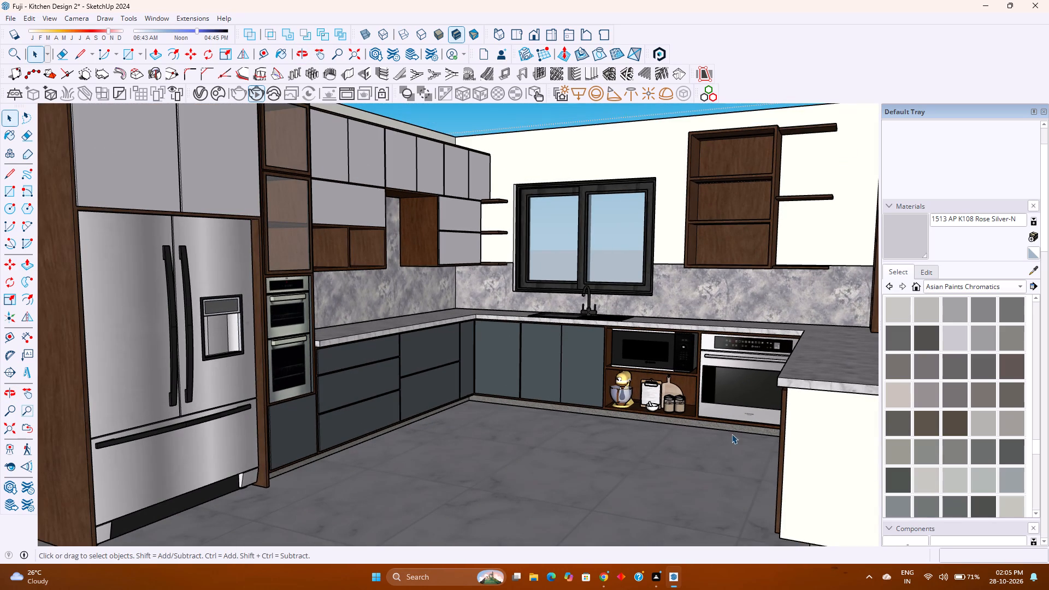
middle_drag(747, 420, 682, 516)
middle_click(682, 516)
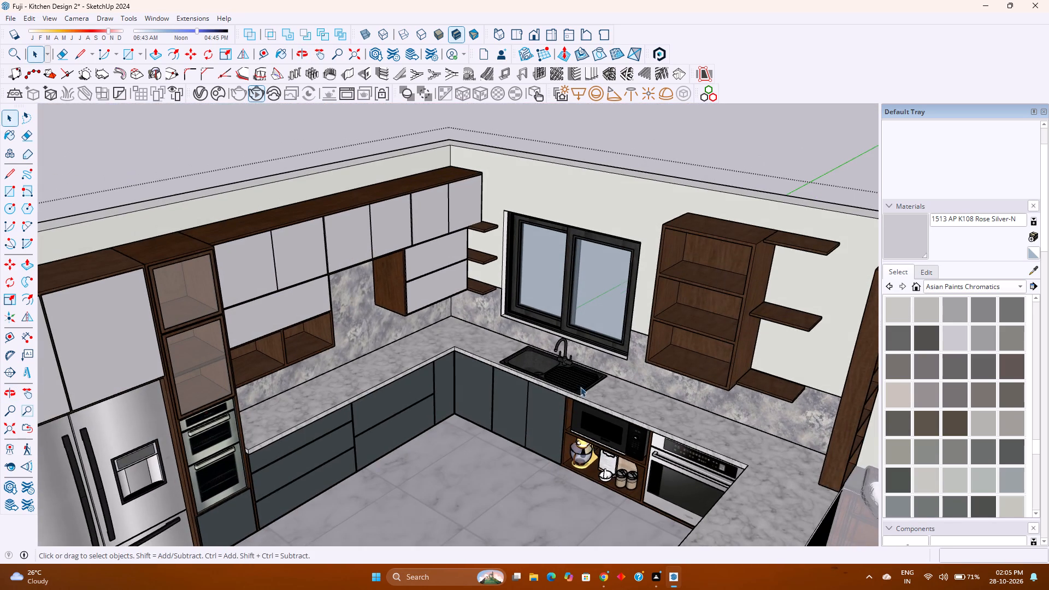
scroll(581, 386, up, 20)
scroll(581, 386, up, 7)
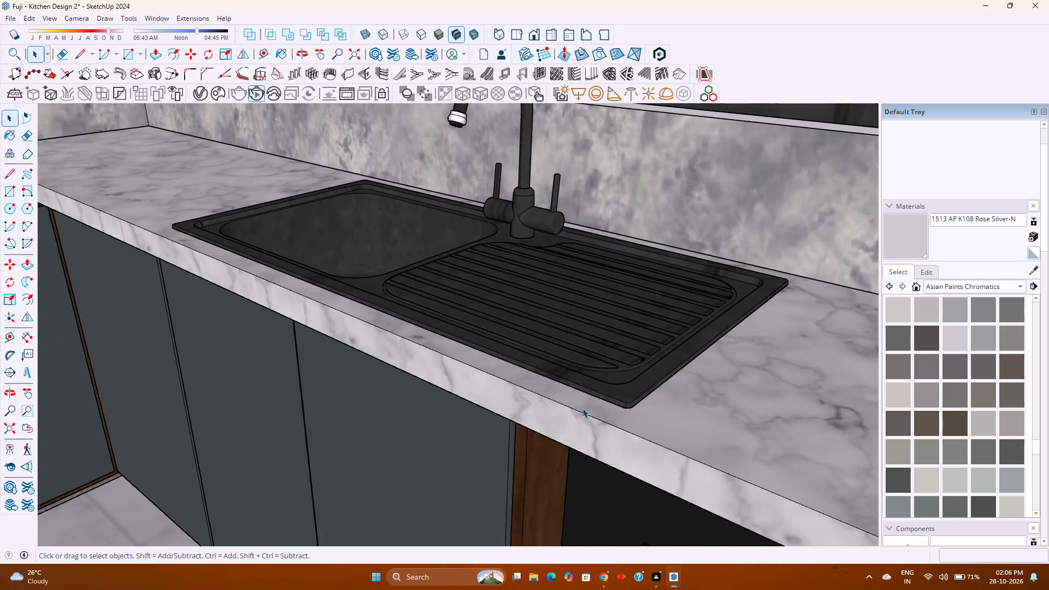
scroll(582, 408, up, 2)
middle_drag(582, 408, 485, 547)
middle_click(485, 547)
scroll(468, 475, down, 9)
middle_drag(375, 475, 416, 450)
middle_click(416, 450)
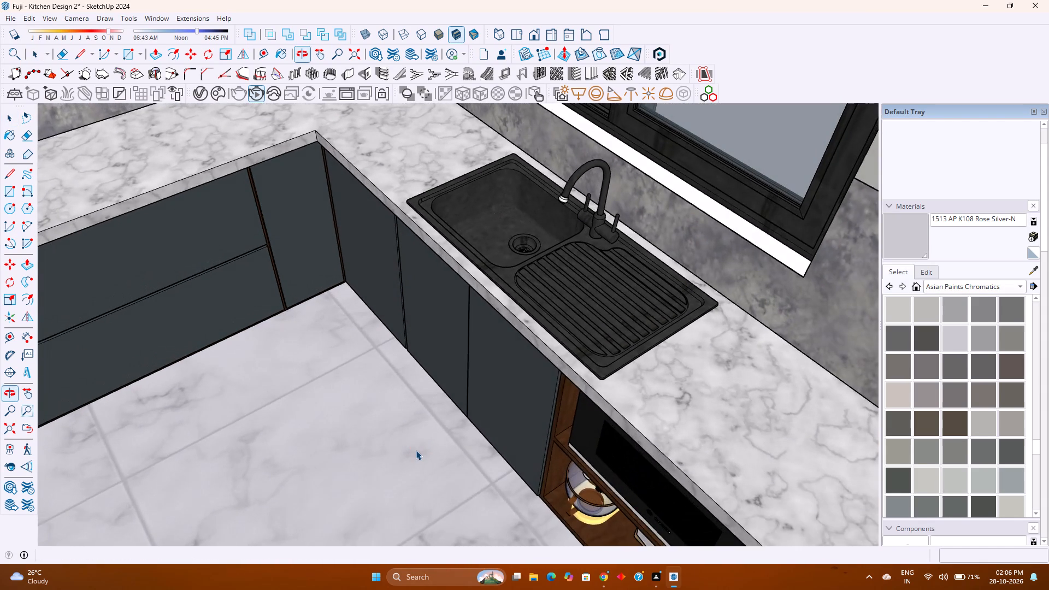
scroll(416, 450, down, 10)
middle_drag(407, 452, 493, 382)
middle_click(494, 381)
scroll(500, 375, down, 3)
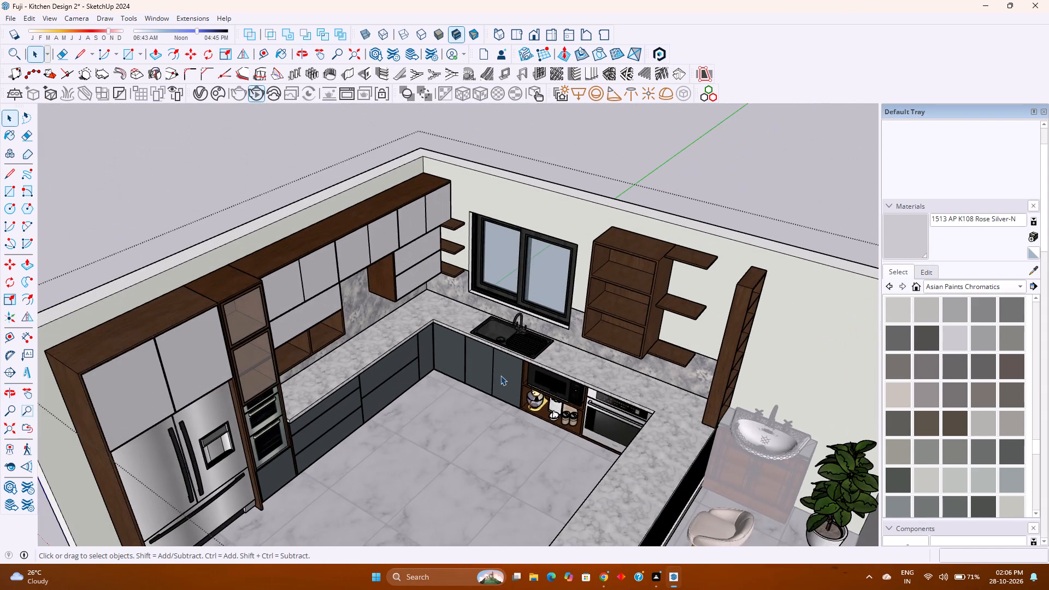
shift+middle_drag(563, 355, 500, 353)
shift+middle_click(500, 353)
middle_drag(429, 386, 499, 326)
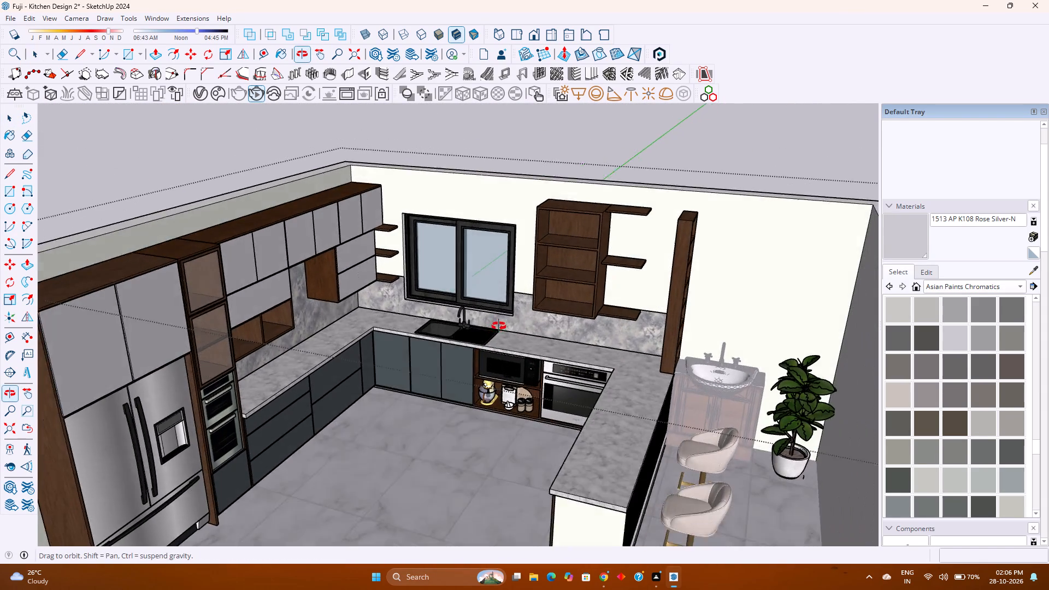
middle_drag(499, 326, 523, 313)
middle_click(523, 313)
scroll(525, 313, down, 2)
shift+middle_drag(521, 360, 470, 346)
shift+middle_click(470, 346)
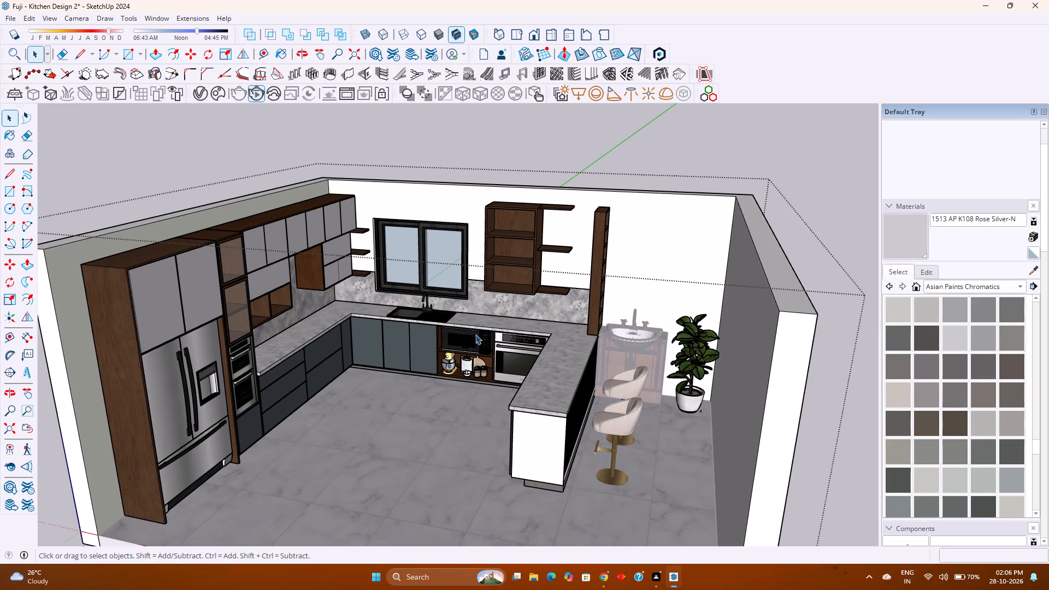
Paint the white end panel of the peninsula counter with Carrera Marble from the materials already in the model.
scroll(274, 403, up, 2)
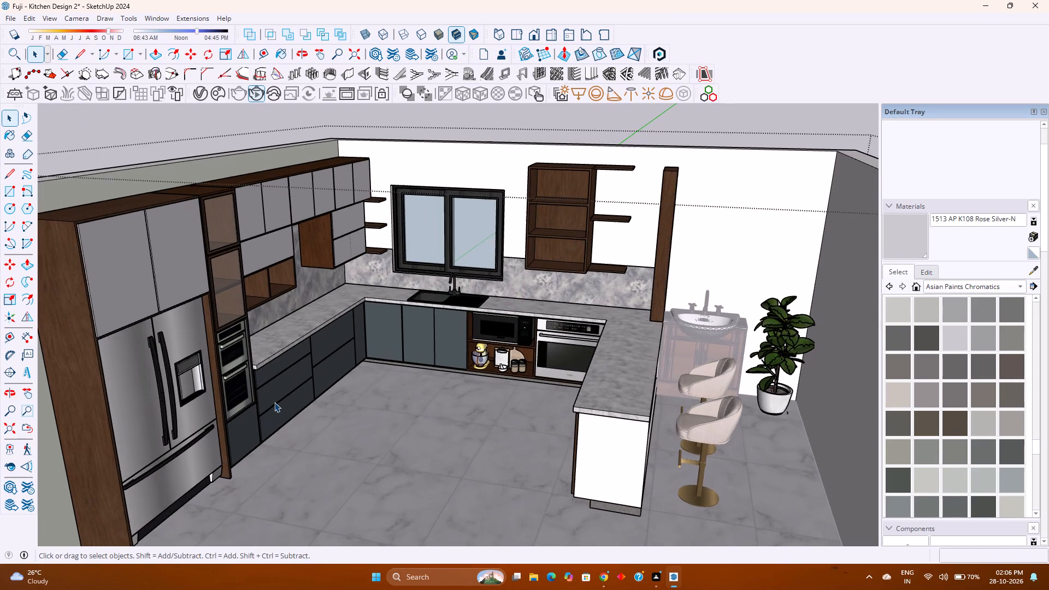
middle_drag(270, 402, 238, 382)
middle_click(238, 382)
scroll(230, 407, up, 4)
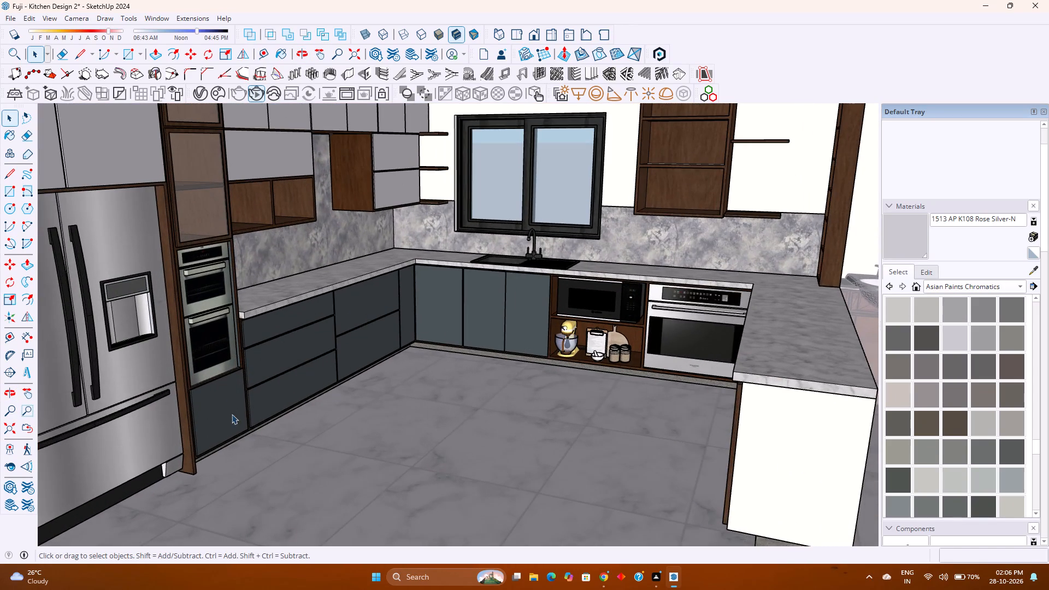
middle_drag(233, 421, 221, 372)
middle_click(221, 372)
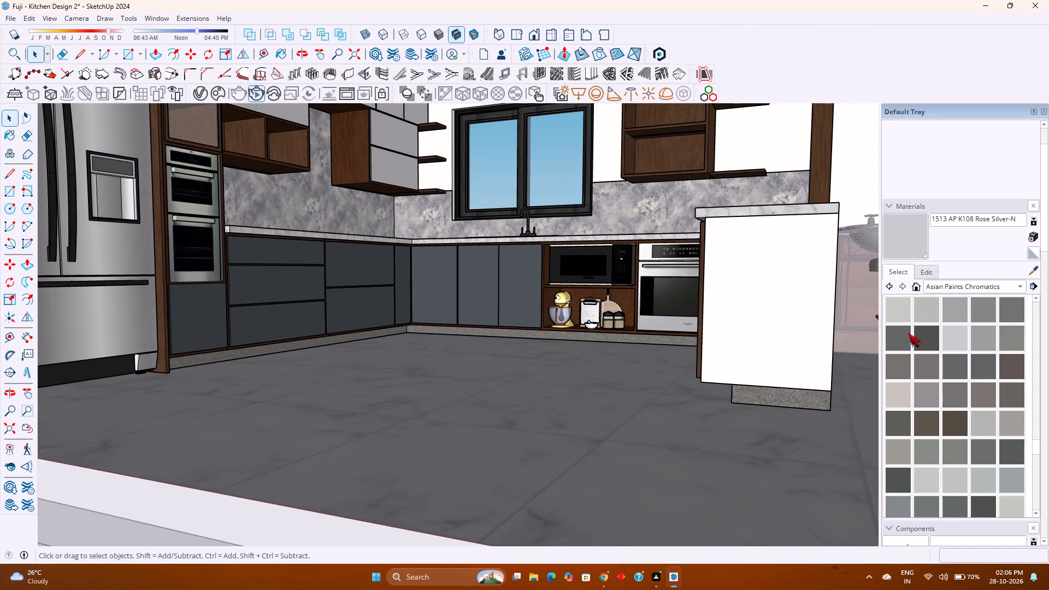
click(932, 285)
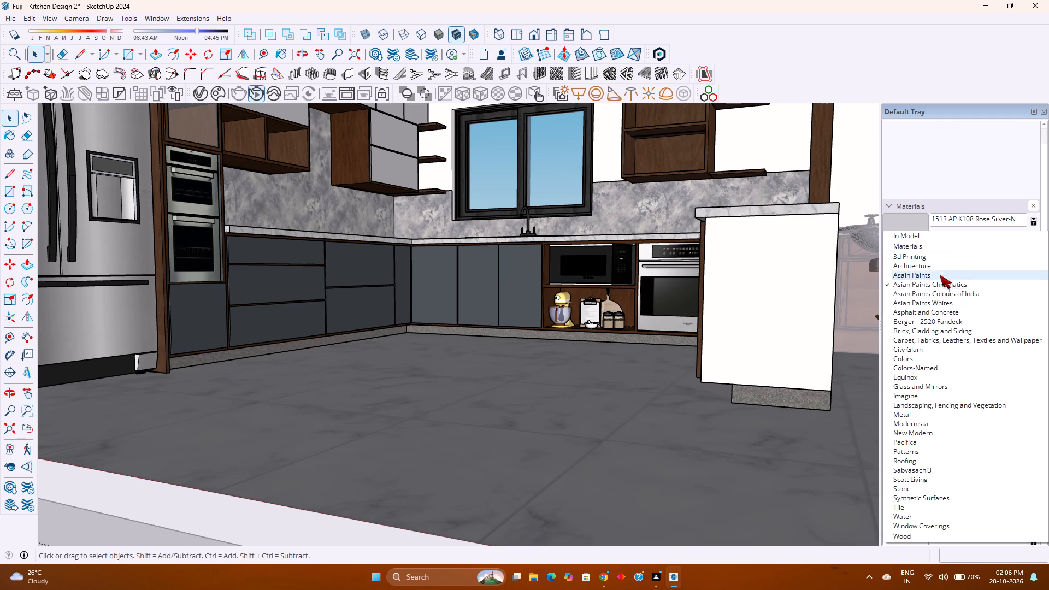
click(942, 236)
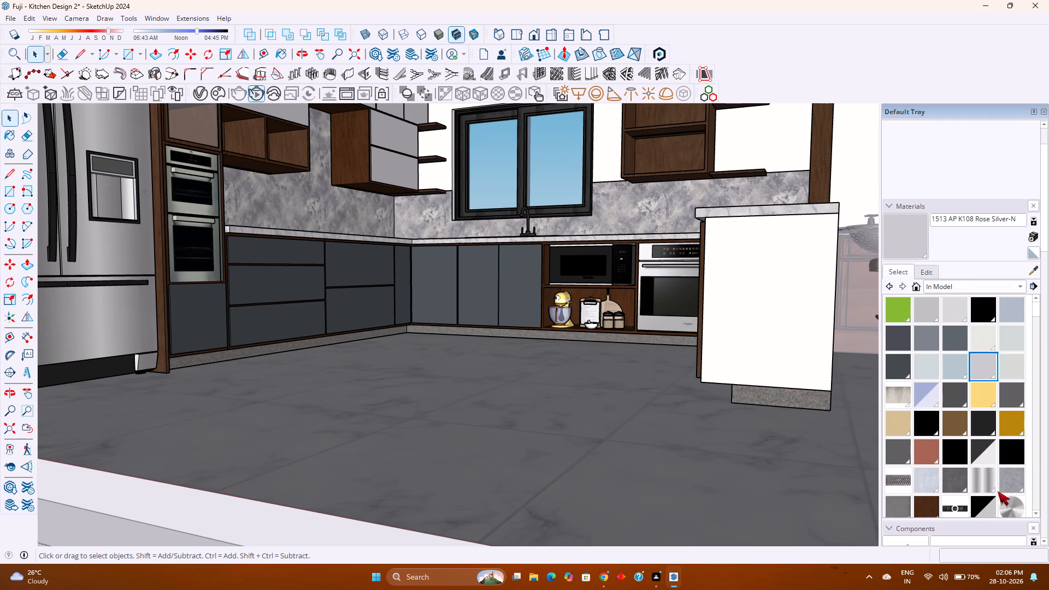
click(1016, 485)
click(907, 510)
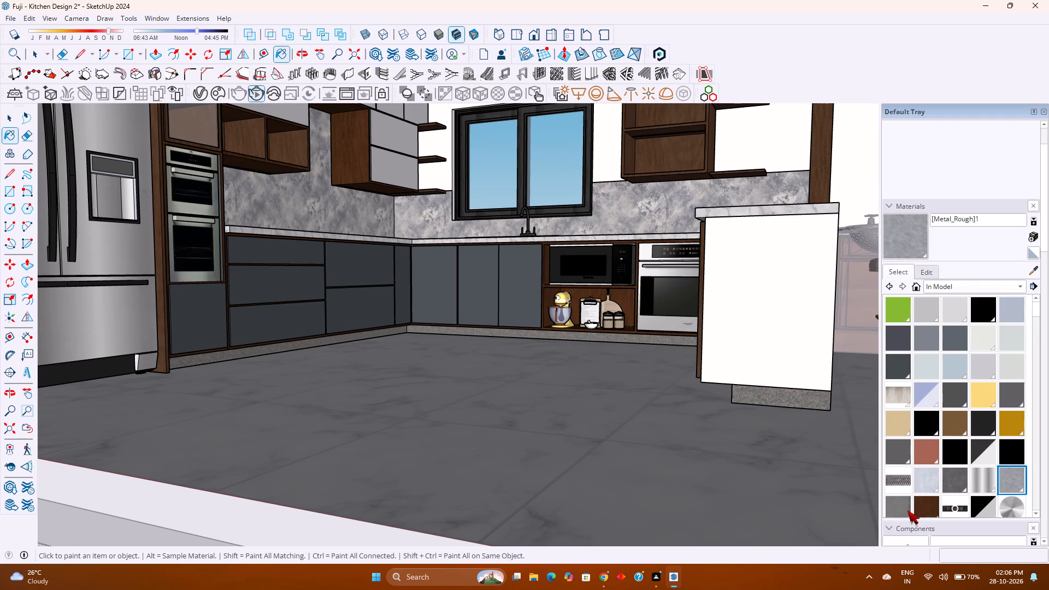
scroll(968, 427, up, 4)
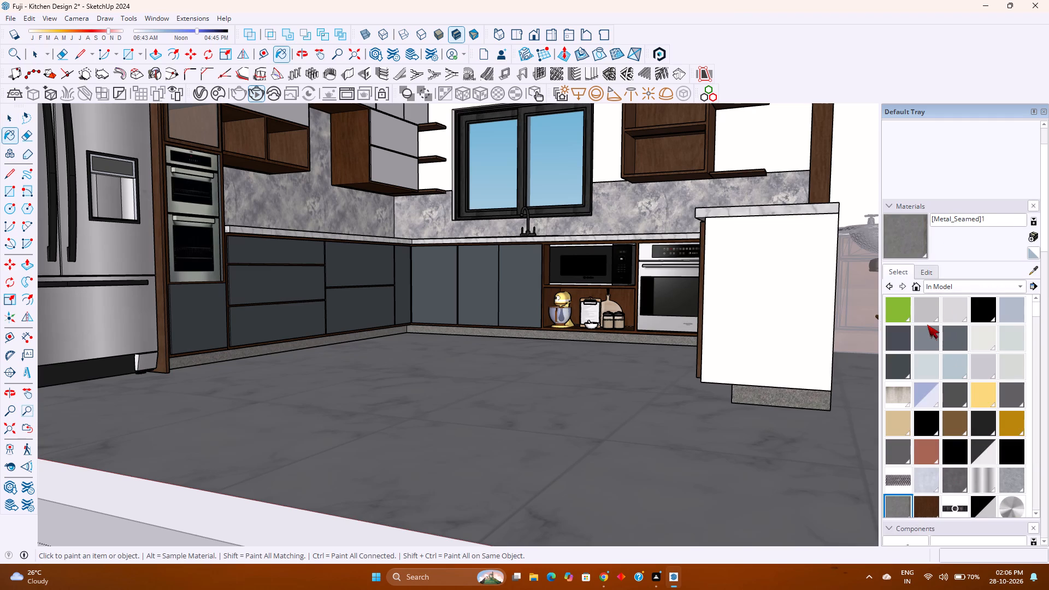
click(927, 332)
scroll(962, 393, down, 6)
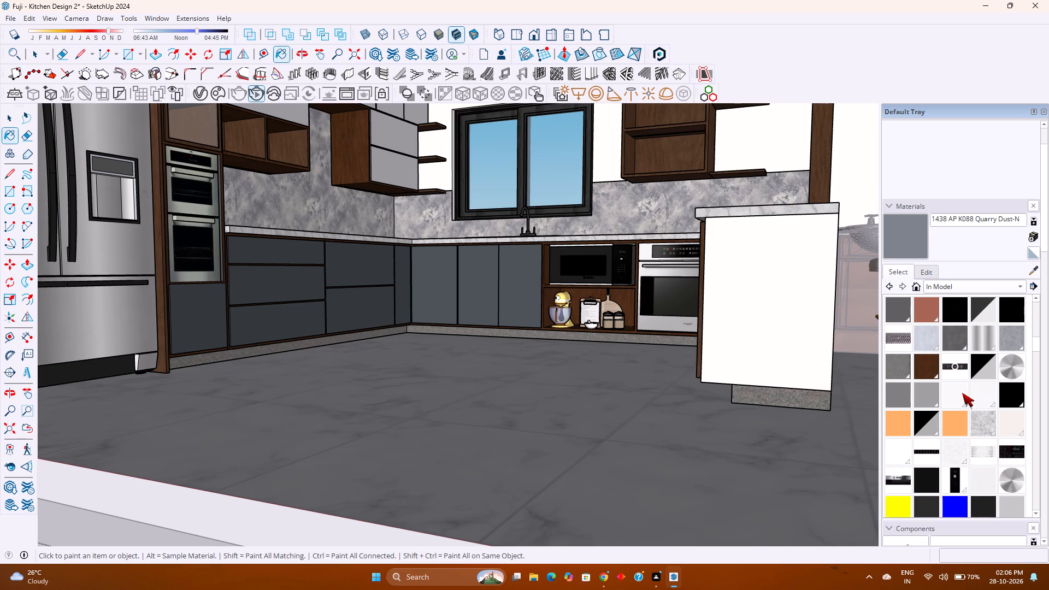
click(985, 421)
click(787, 318)
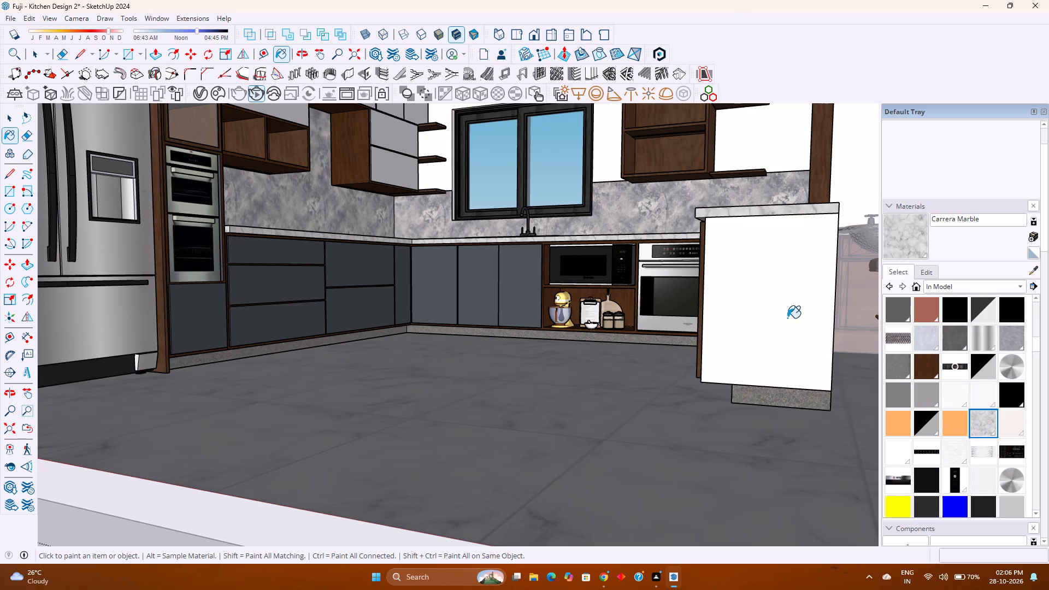
Examine the peninsula's marble end panel, slatted side and granite plinth from several angles, including around the bar stools.
middle_drag(801, 362, 709, 407)
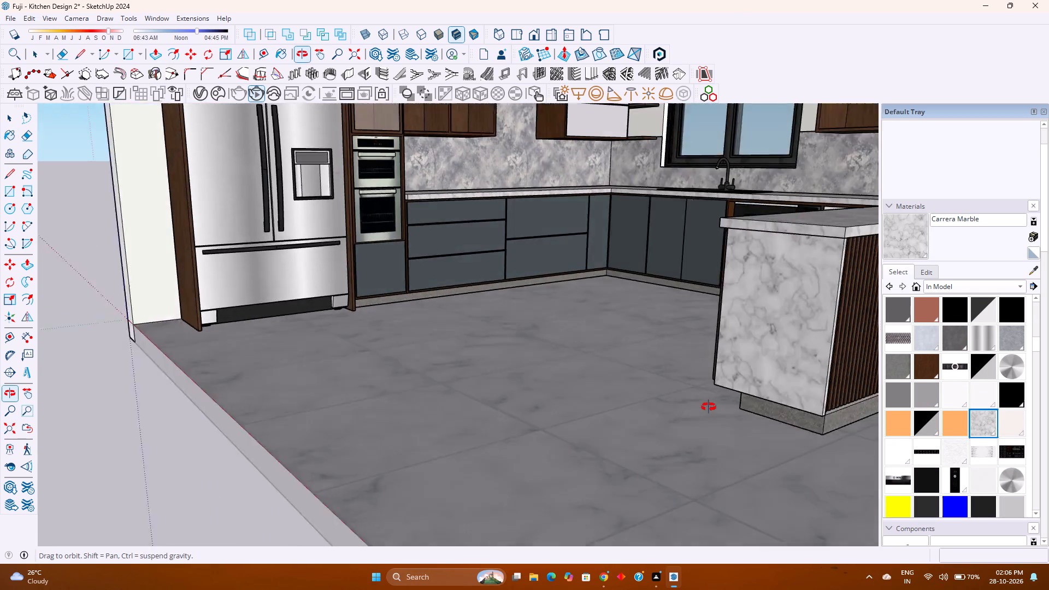
middle_drag(709, 407, 710, 407)
middle_click(710, 407)
middle_click(710, 407)
shift+middle_drag(485, 401, 579, 416)
shift+middle_click(580, 416)
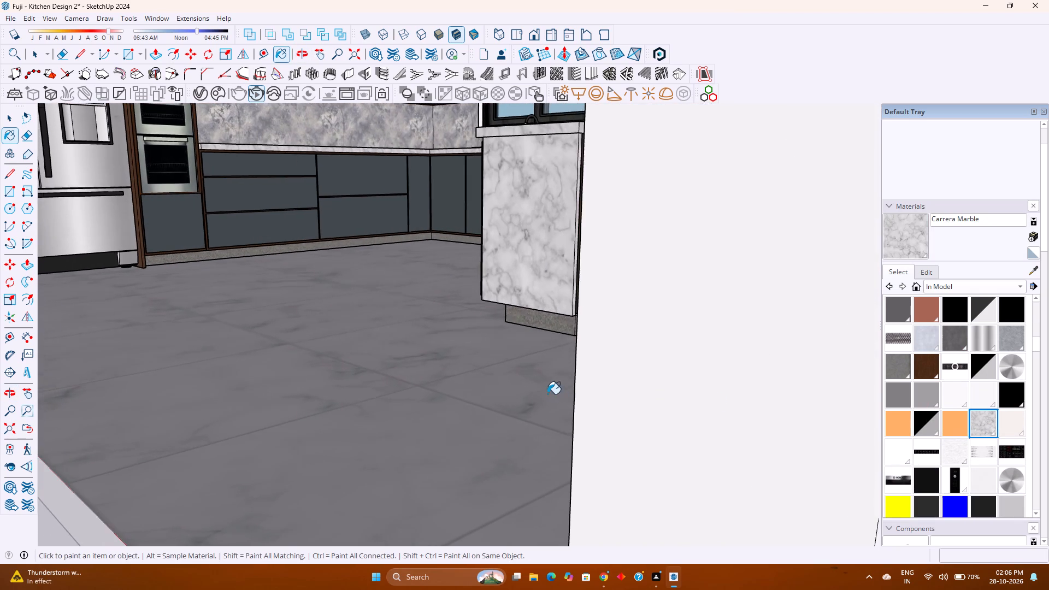
scroll(547, 394, down, 2)
middle_drag(515, 381, 559, 385)
scroll(558, 300, up, 10)
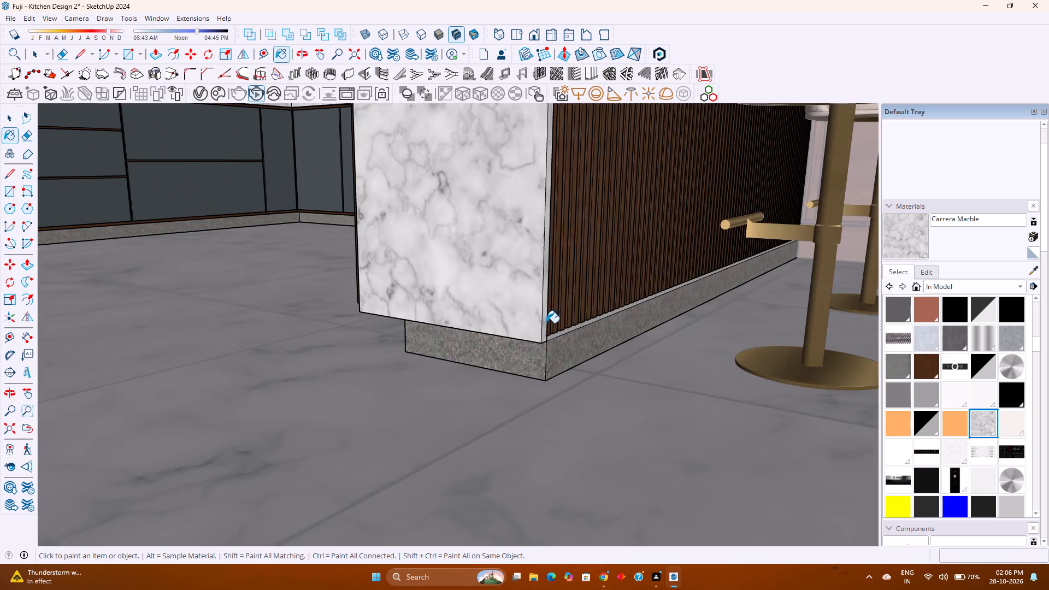
scroll(546, 323, up, 10)
scroll(535, 343, down, 16)
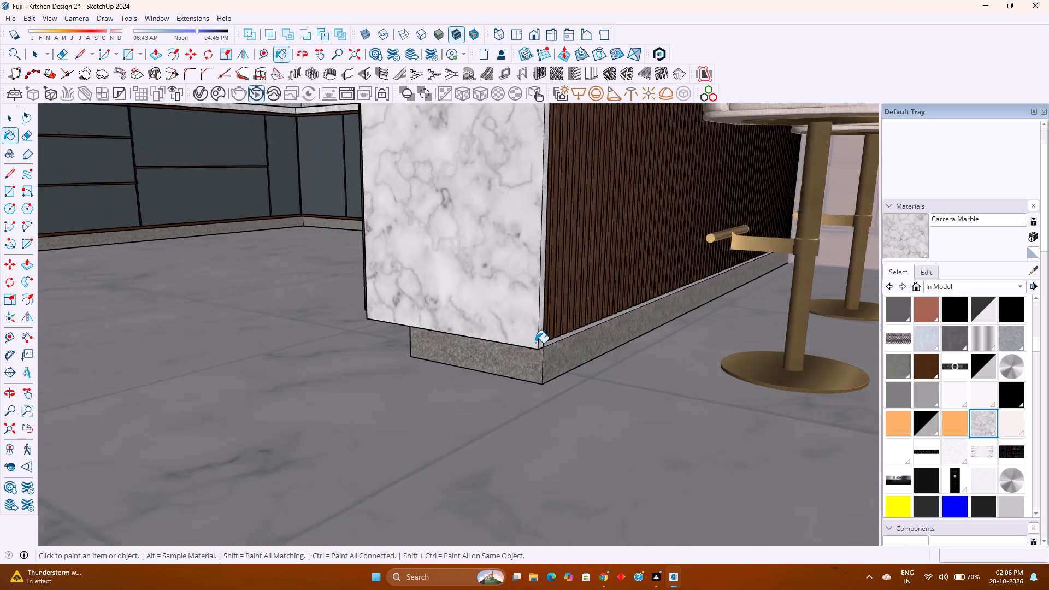
scroll(535, 343, down, 6)
shift+middle_drag(532, 333, 567, 451)
middle_drag(517, 380, 516, 387)
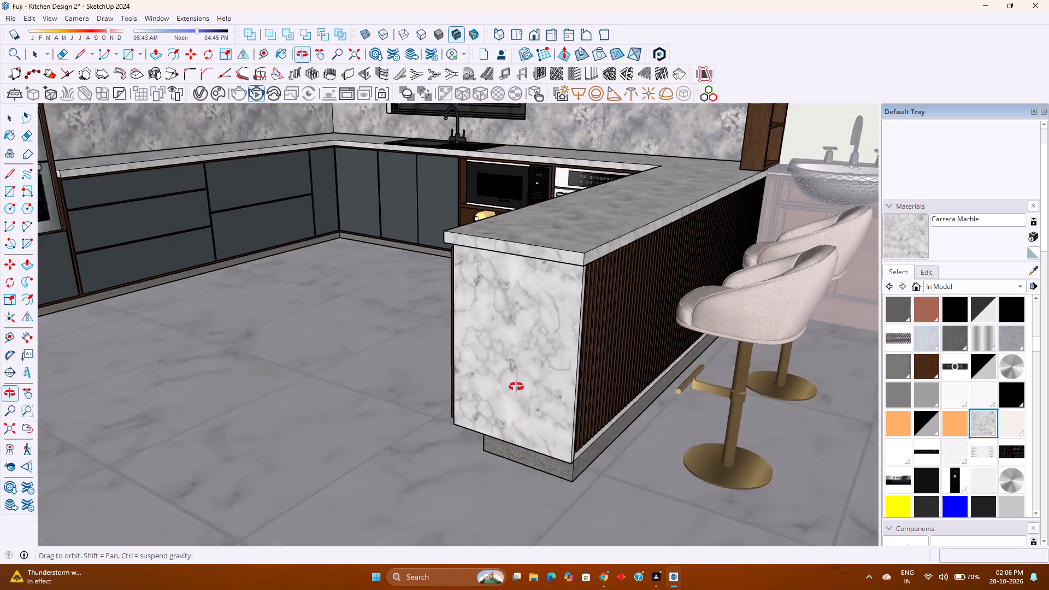
middle_drag(516, 387, 451, 322)
middle_drag(437, 323, 698, 363)
middle_click(698, 363)
scroll(700, 363, down, 4)
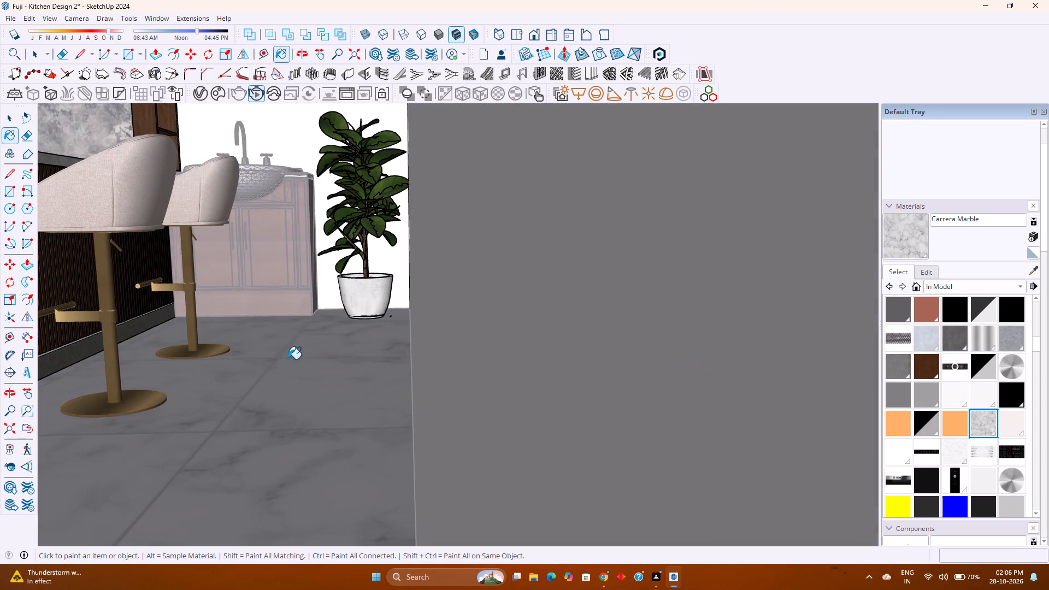
shift+middle_drag(280, 359, 570, 359)
shift+middle_click(570, 359)
scroll(302, 391, up, 12)
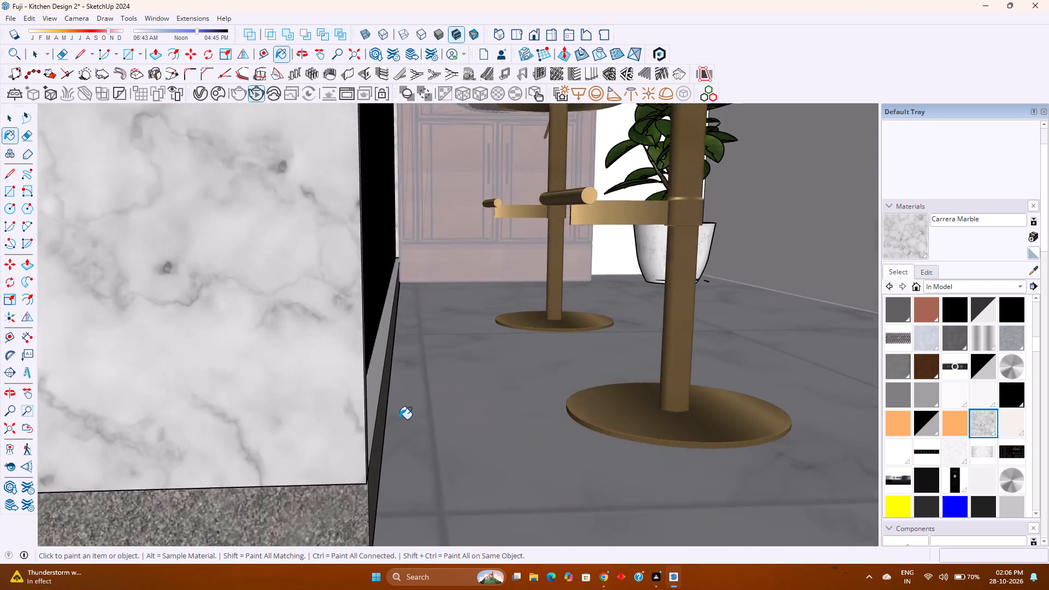
middle_drag(392, 415, 389, 372)
middle_click(389, 372)
scroll(389, 372, down, 17)
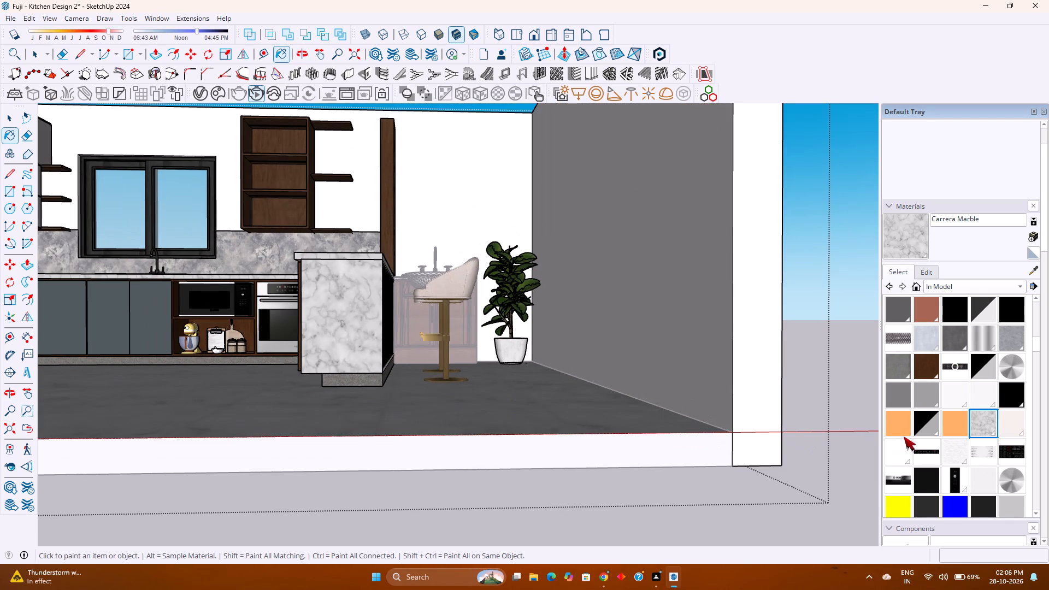
Darken the Granite Light Gray material to a lightness of 19 and paint the peninsula plinth with it.
scroll(922, 439, down, 7)
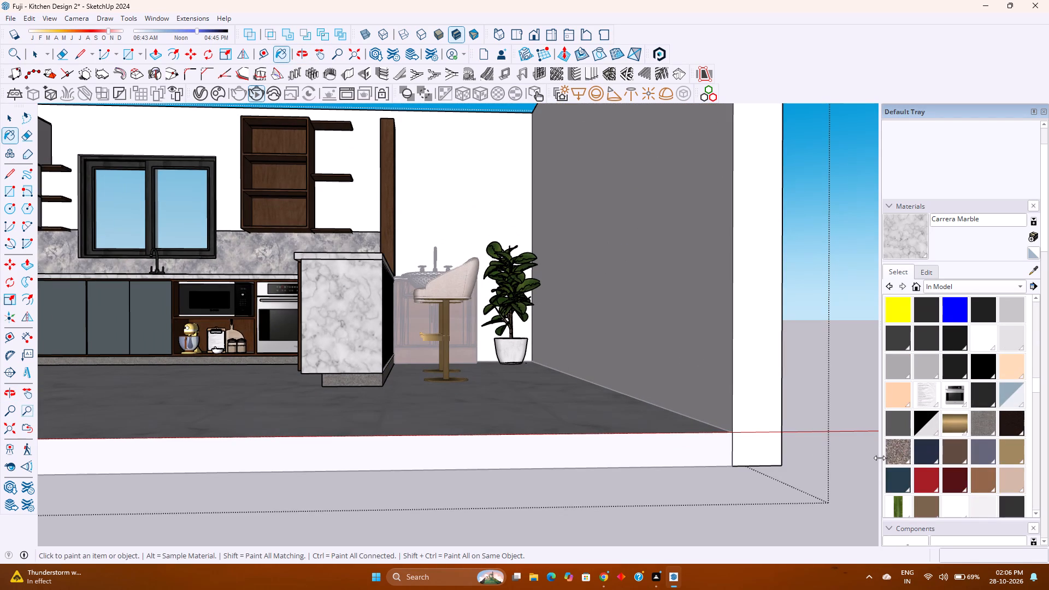
click(895, 458)
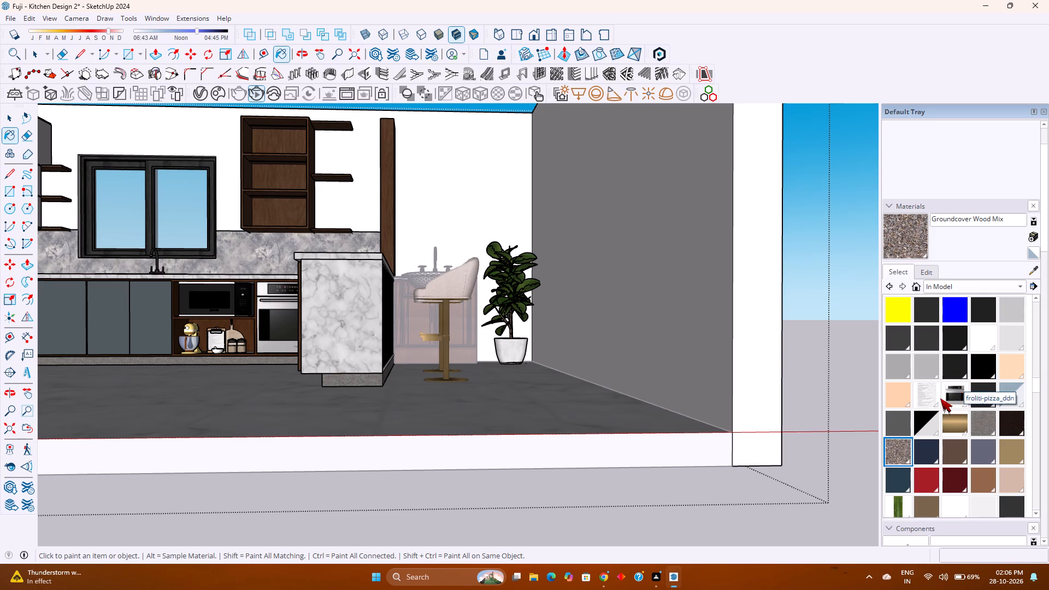
click(987, 427)
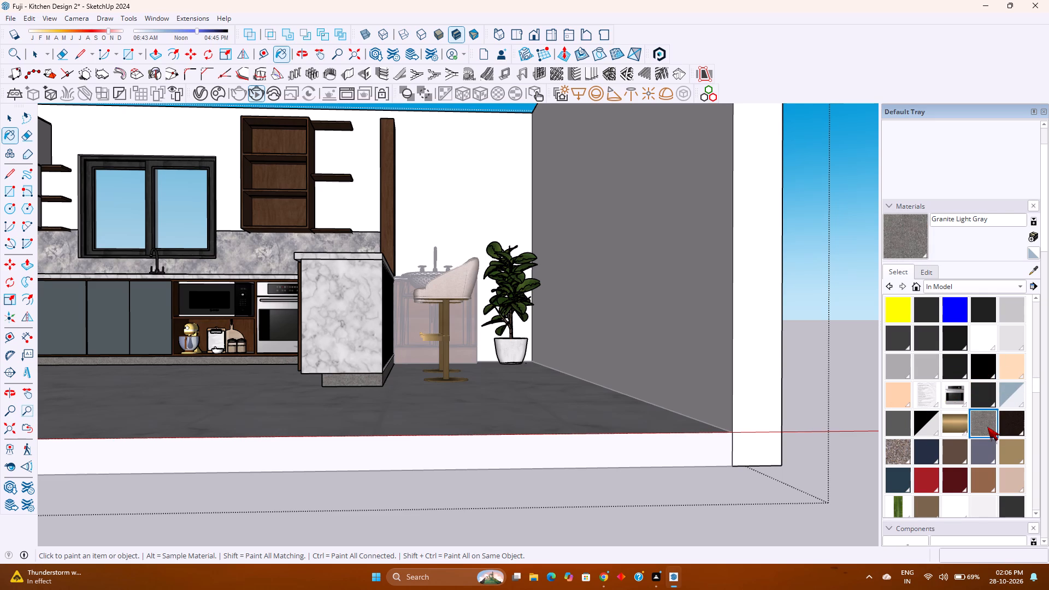
click(926, 275)
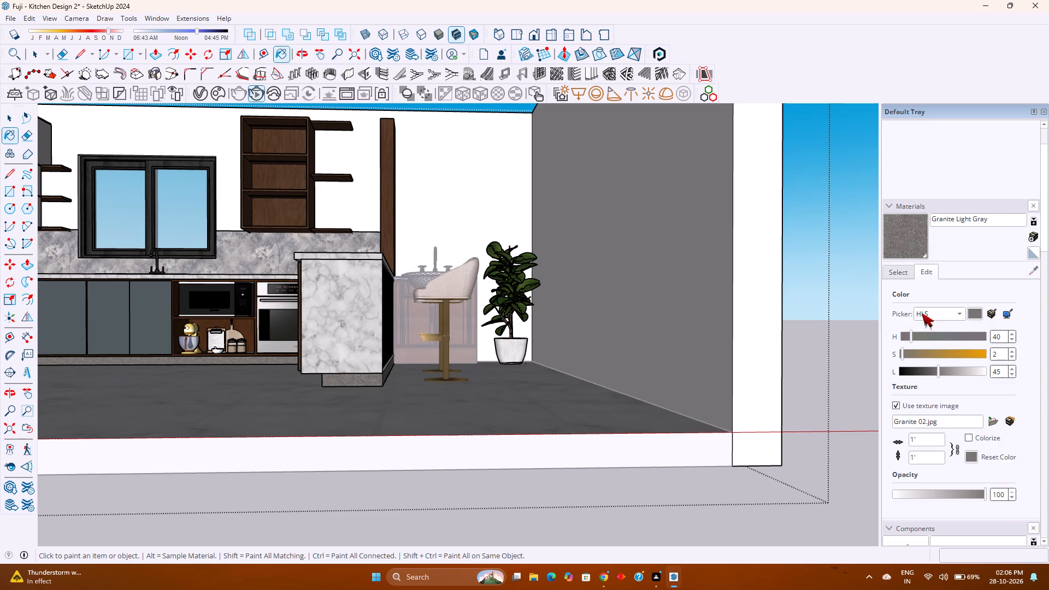
drag(938, 374, 930, 374)
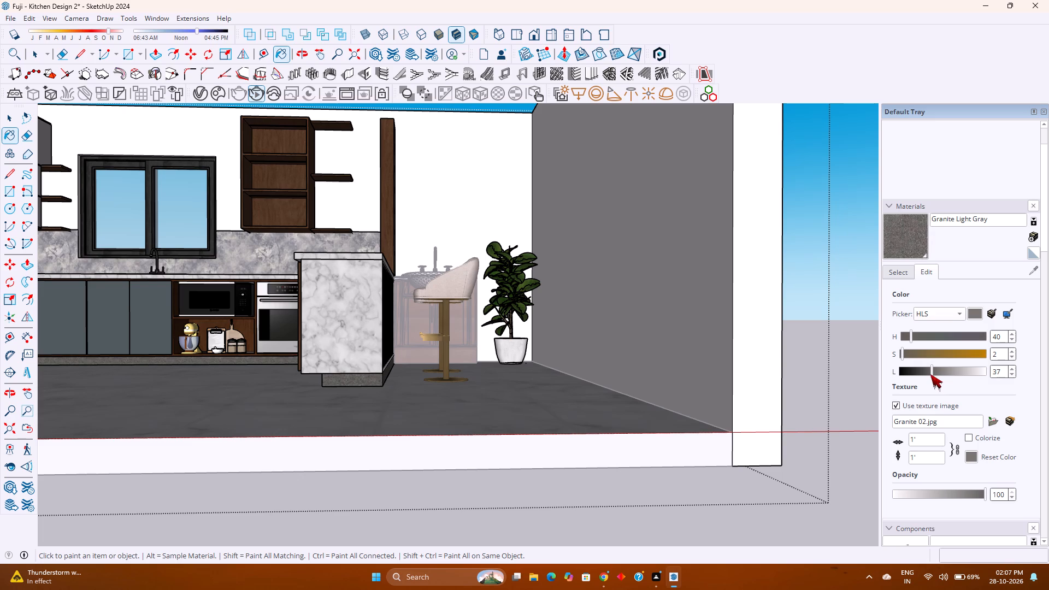
drag(930, 374, 921, 373)
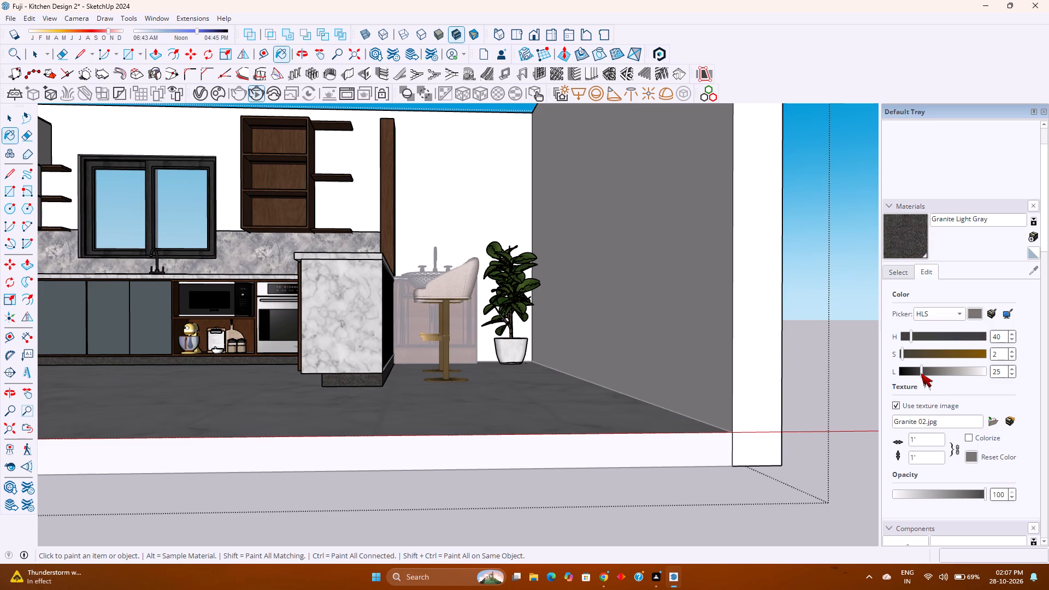
drag(921, 373, 915, 375)
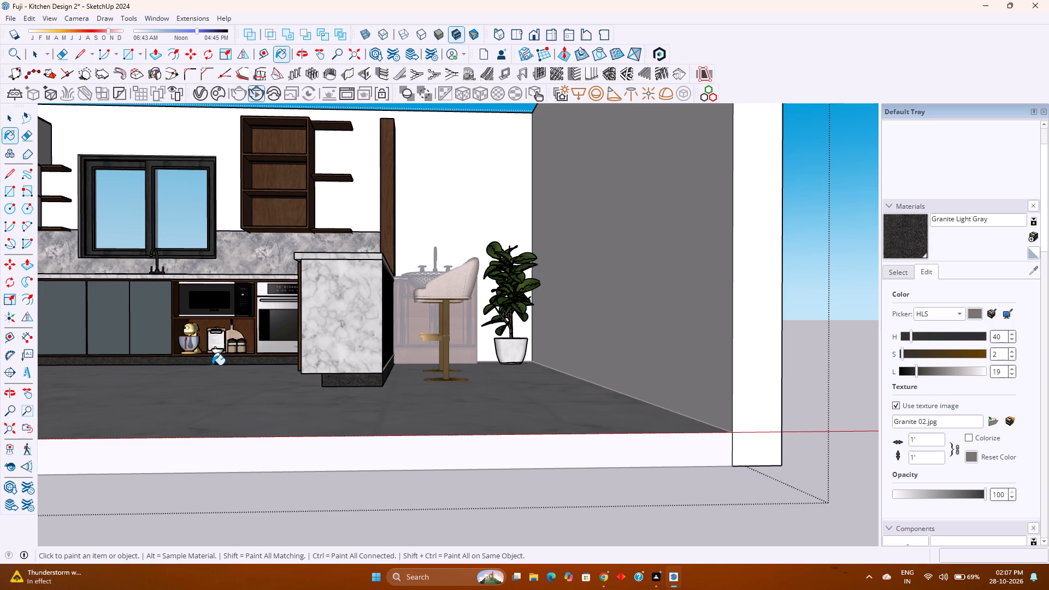
click(369, 381)
key(space)
Examine the whole kitchen with its darkened plinths, from the refrigerator wall across to the peninsula and bar stools.
scroll(378, 381, down, 2)
shift+middle_drag(374, 382, 489, 491)
middle_drag(394, 435, 397, 435)
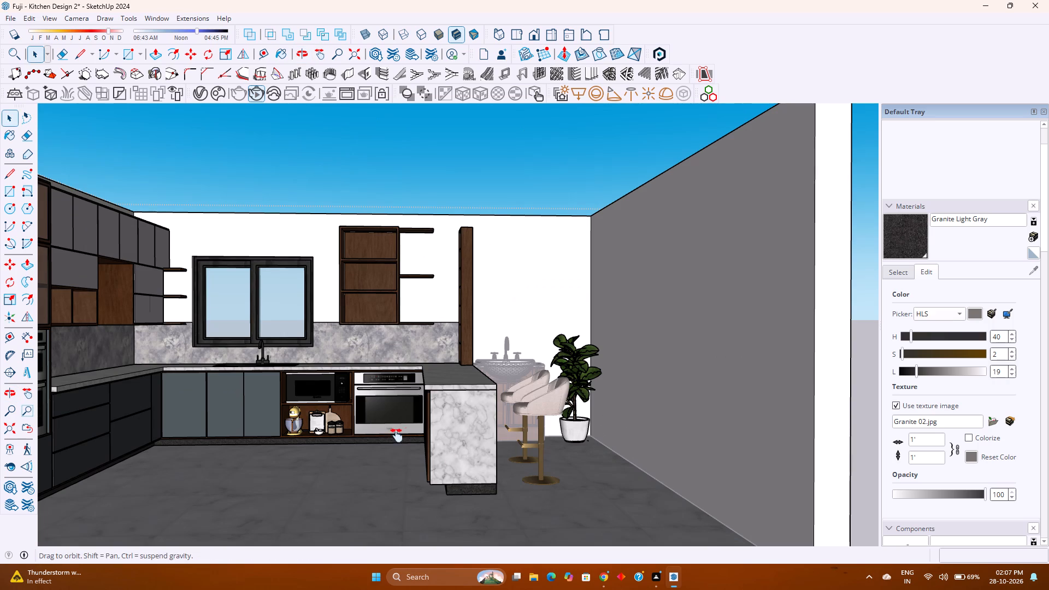
middle_drag(397, 435, 488, 430)
shift+middle_click(488, 430)
middle_drag(488, 430, 436, 435)
middle_click(436, 435)
scroll(434, 429, down, 2)
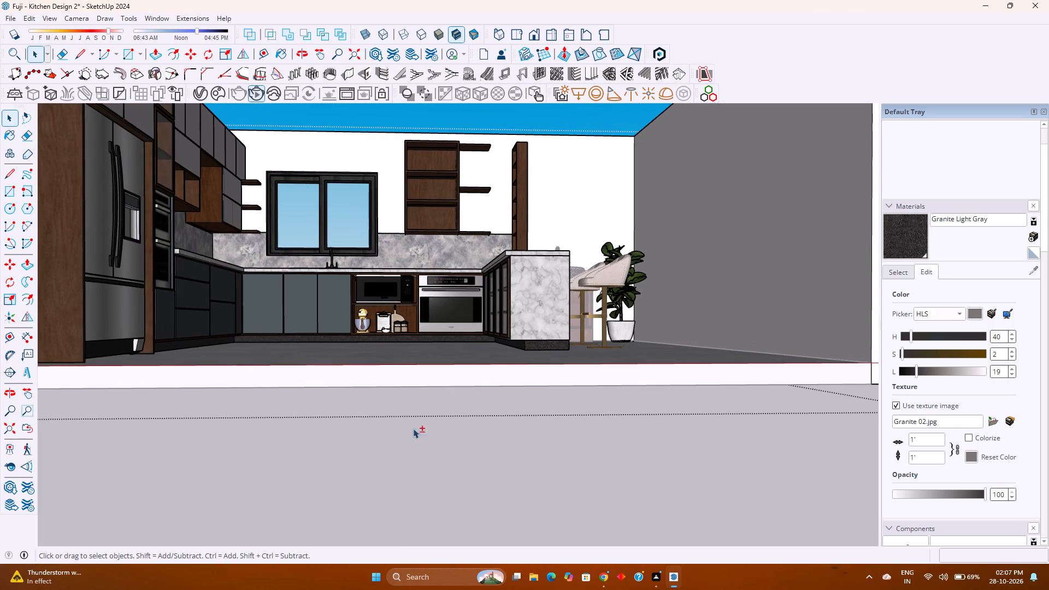
shift+middle_drag(489, 371, 427, 488)
shift+middle_click(427, 488)
shift+middle_drag(429, 454, 530, 465)
middle_drag(531, 464, 457, 487)
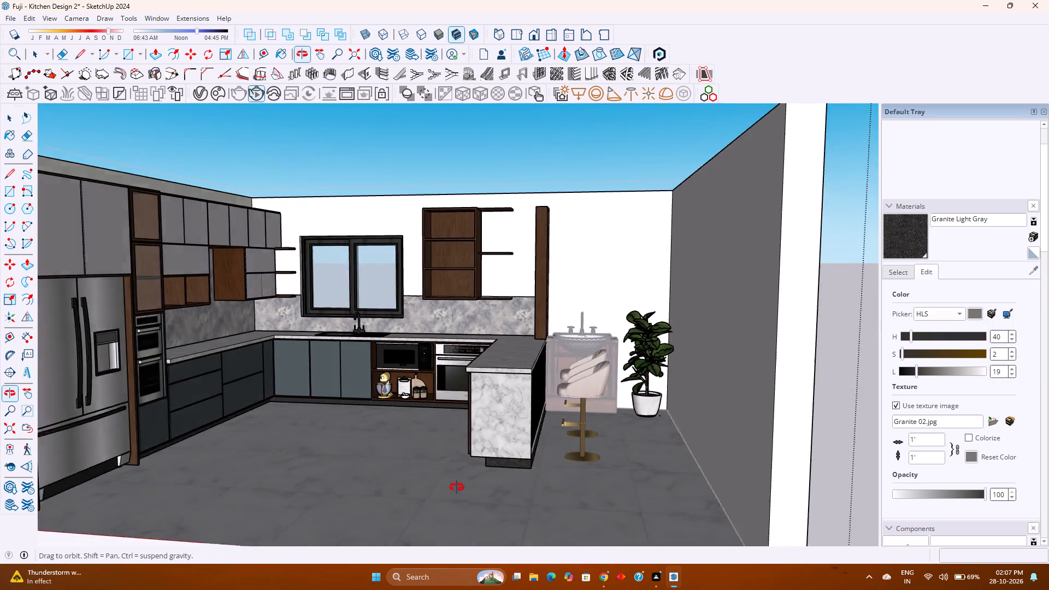
middle_drag(457, 487, 438, 487)
shift+middle_drag(409, 467, 553, 461)
shift+middle_click(553, 461)
Save the kitchen model.
key(ctrl+s)
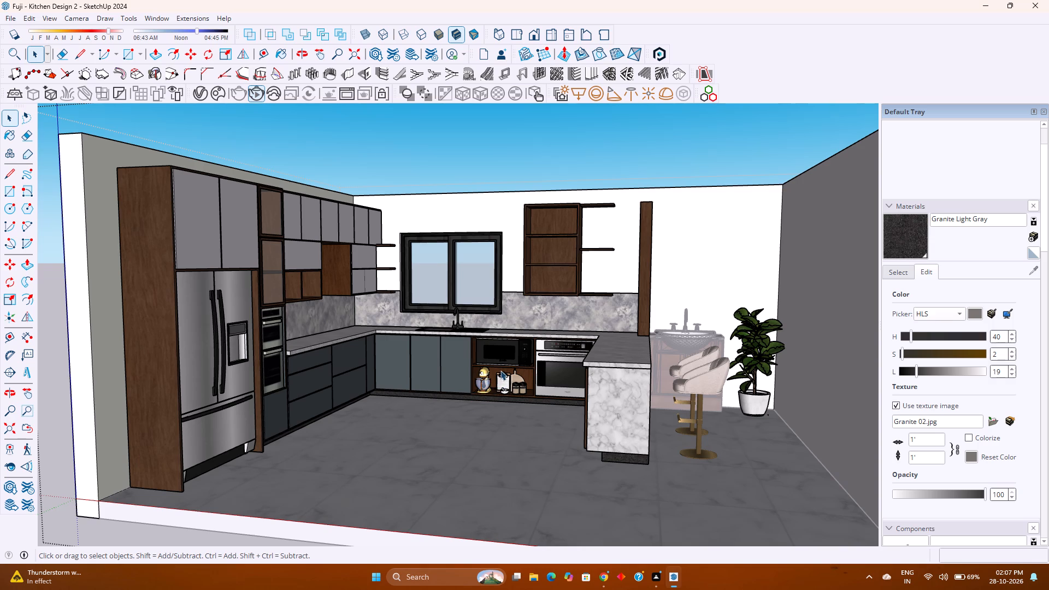
Open the kitchen cabinetry group for editing and inspect the open gap between the wall cabinets above the worktop.
scroll(500, 370, up, 3)
scroll(398, 282, up, 1)
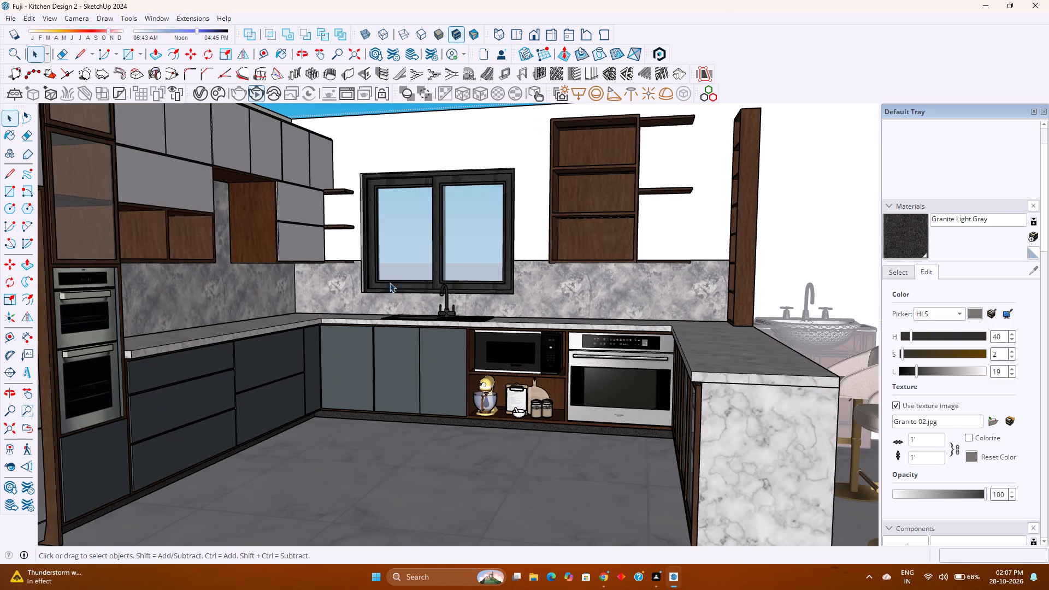
middle_drag(379, 283, 396, 325)
scroll(369, 304, up, 1)
shift+middle_drag(369, 304, 497, 344)
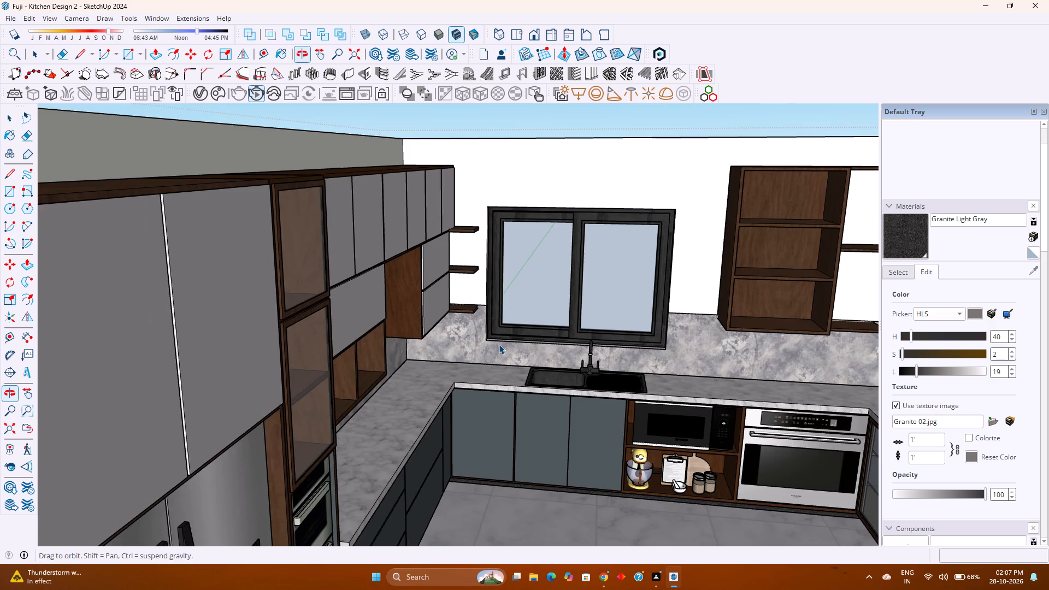
middle_drag(499, 344, 421, 353)
middle_click(421, 353)
click(380, 298)
double_click(380, 298)
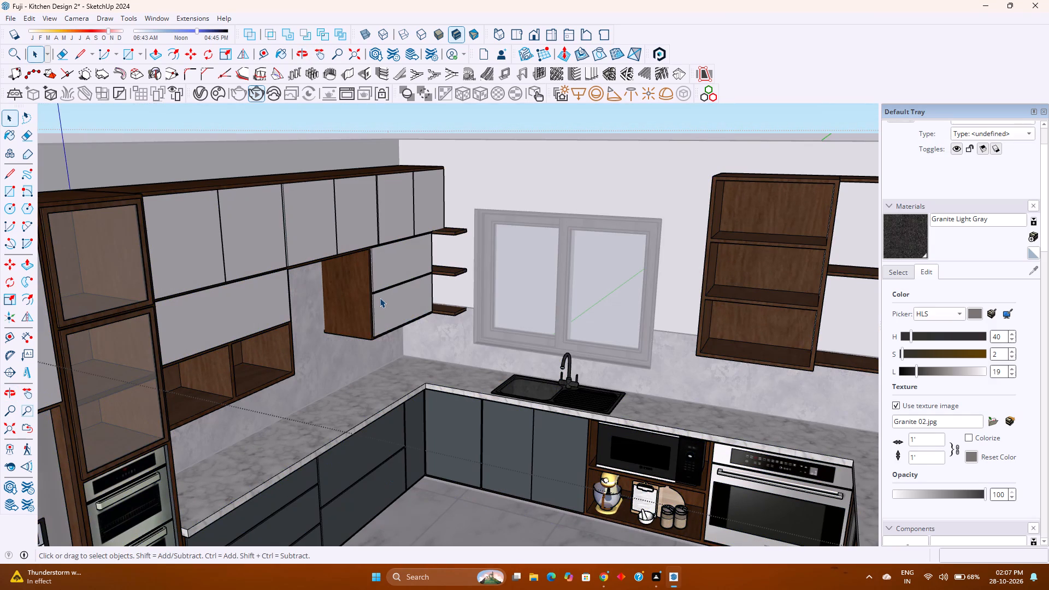
shift+middle_drag(337, 341, 418, 362)
shift+middle_click(419, 362)
middle_drag(405, 377, 285, 315)
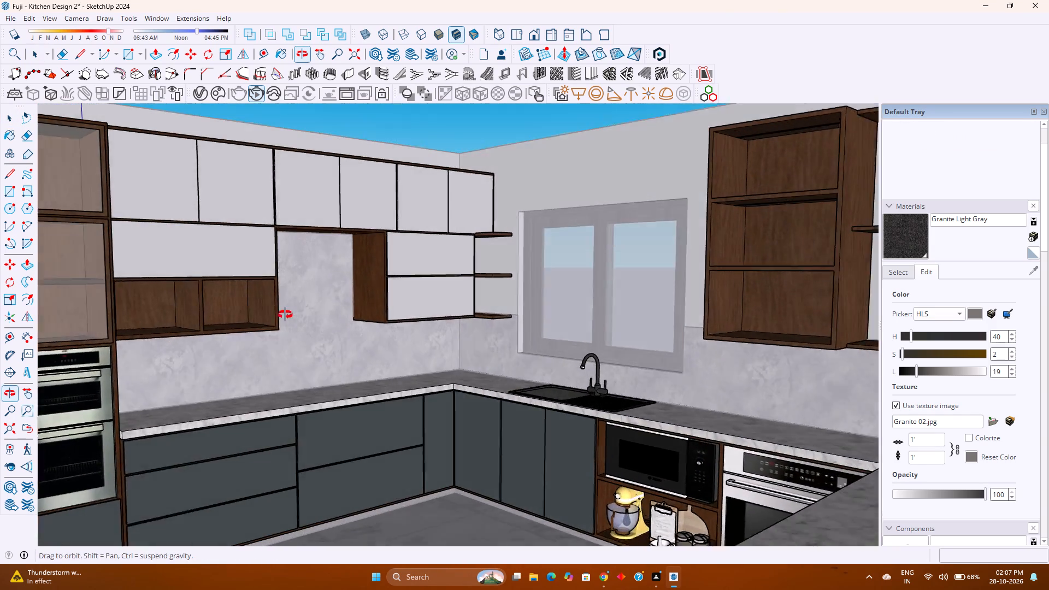
middle_drag(285, 315, 281, 311)
Search 3D Warehouse for "kitchen chimney" models and browse the results.
click(146, 14)
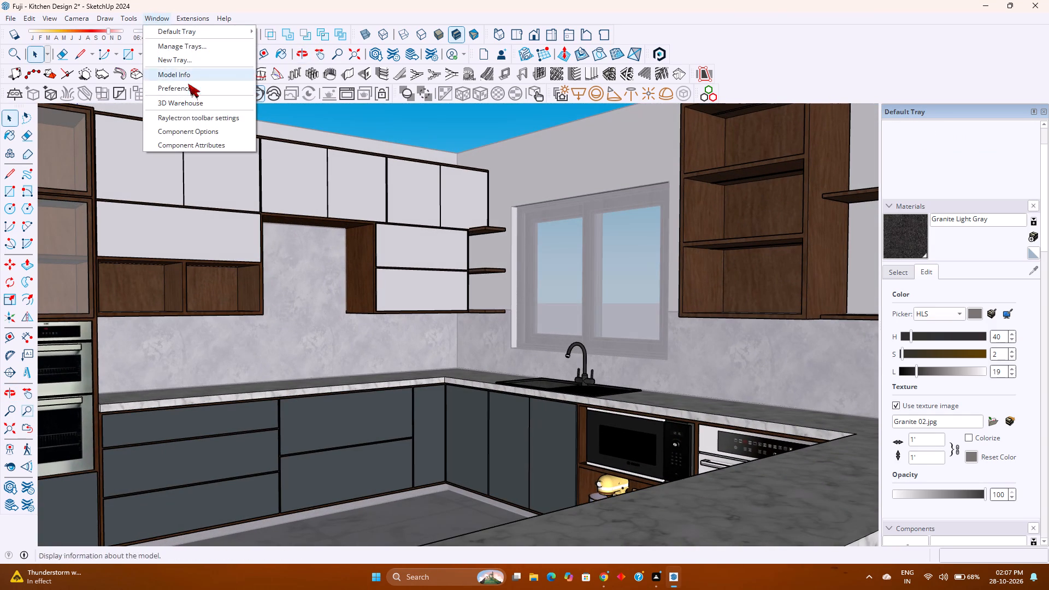
click(199, 100)
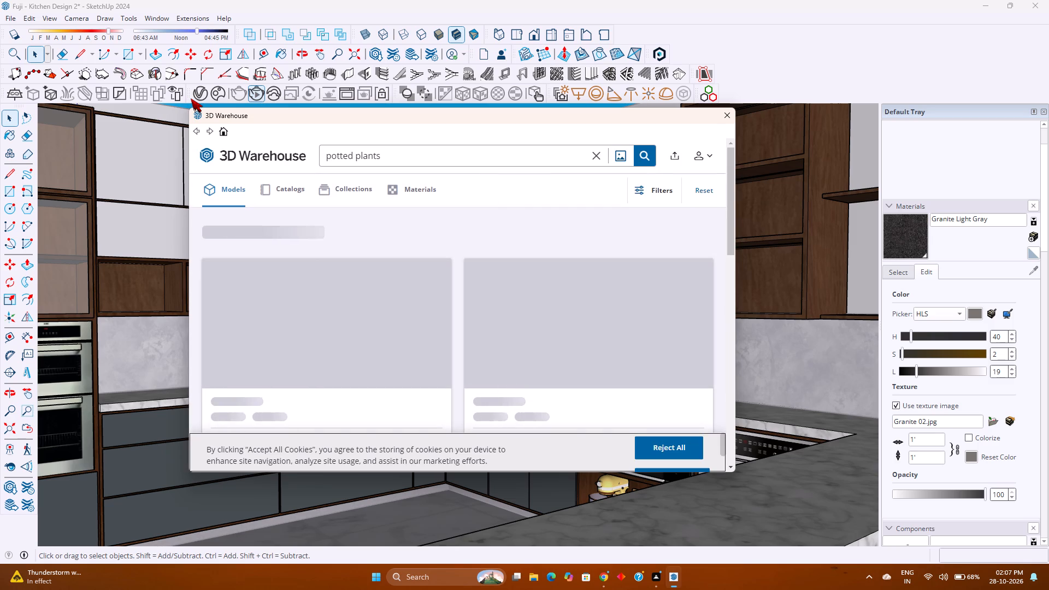
click(562, 157)
click(594, 155)
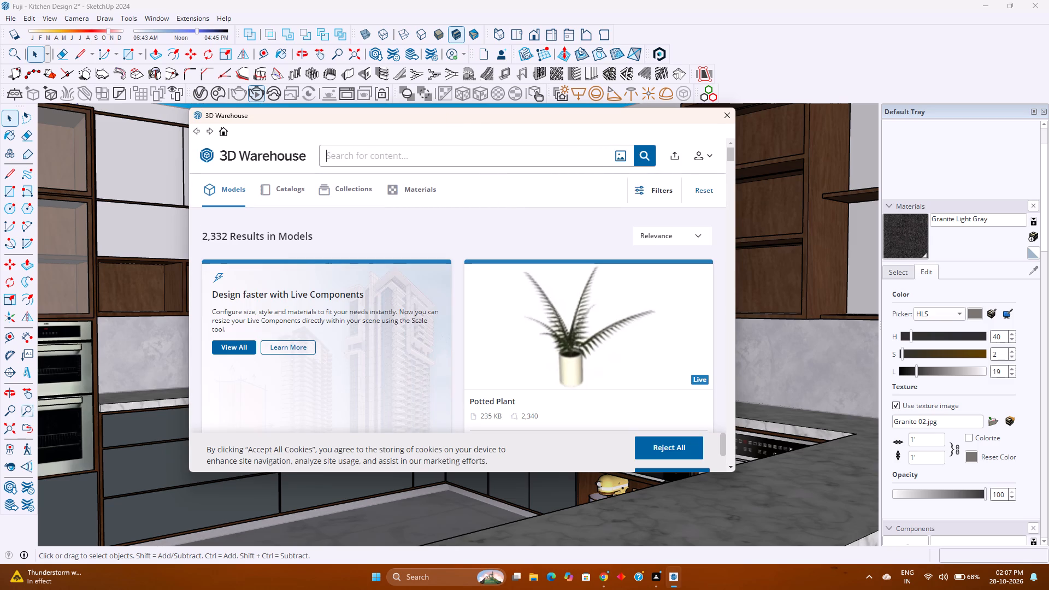
text(chim)
key(BackSpace)
key(BackSpace)
key(BackSpace)
key(BackSpace)
key(BackSpace)
key(BackSpace)
key(BackSpace)
key(BackSpace)
key(BackSpace)
text(kitchen)
key(space)
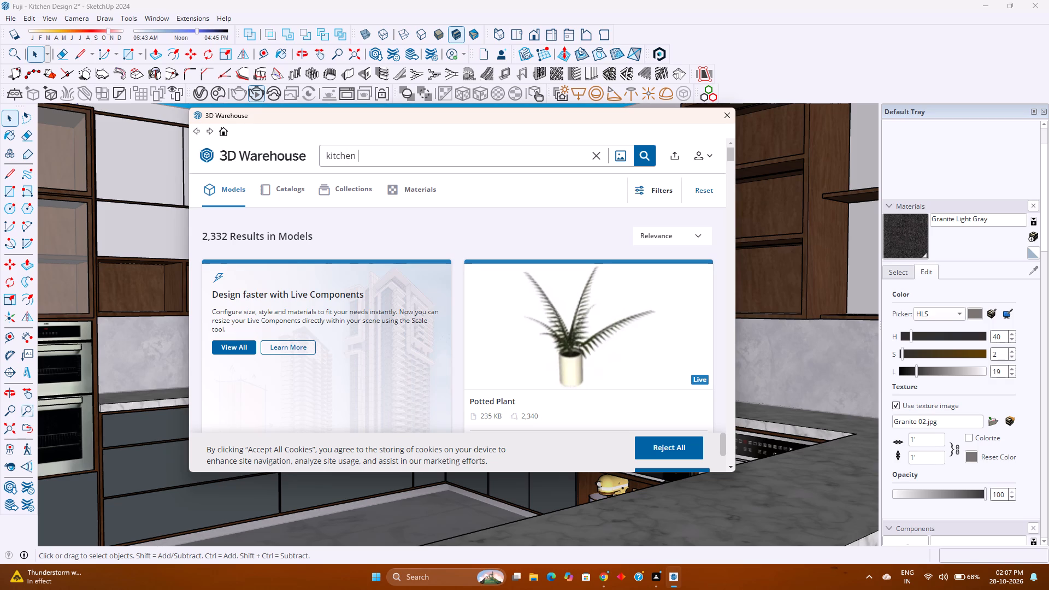
text(chimnry)
key(Return)
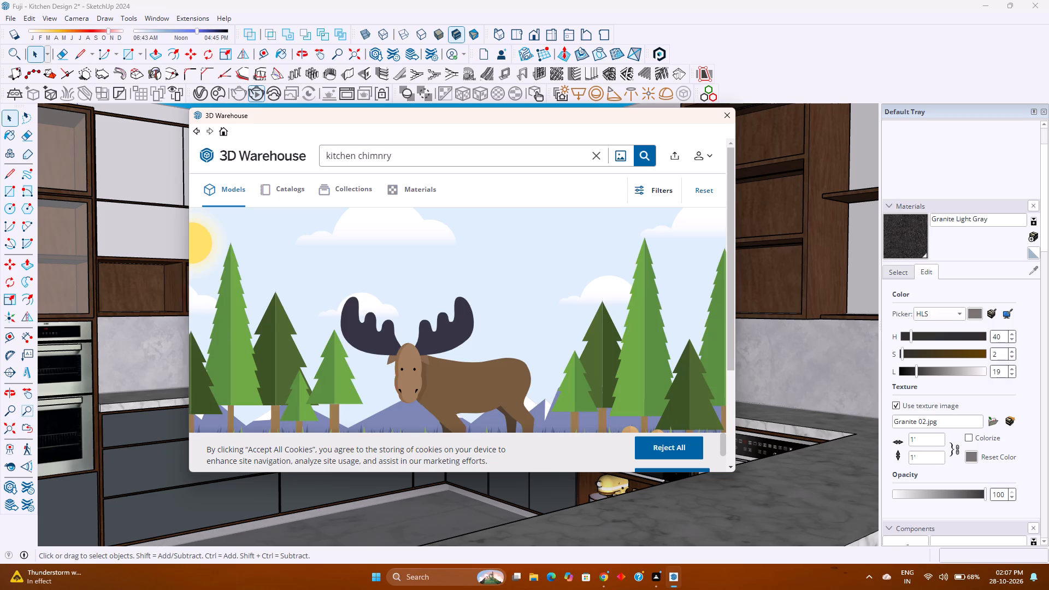
click(389, 155)
key(Left)
key(BackSpace)
key(e)
key(Return)
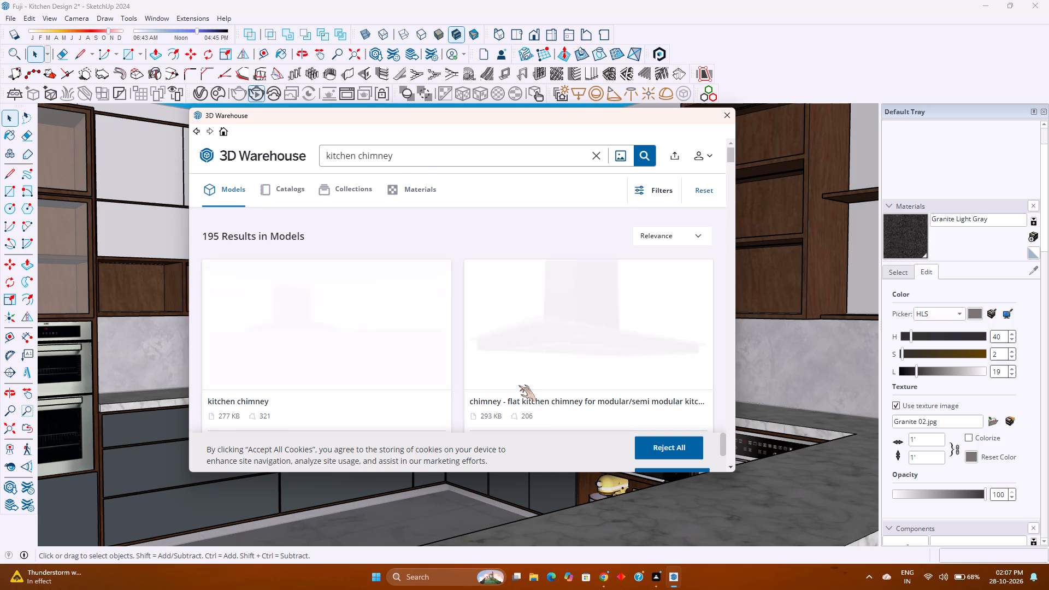
key(space)
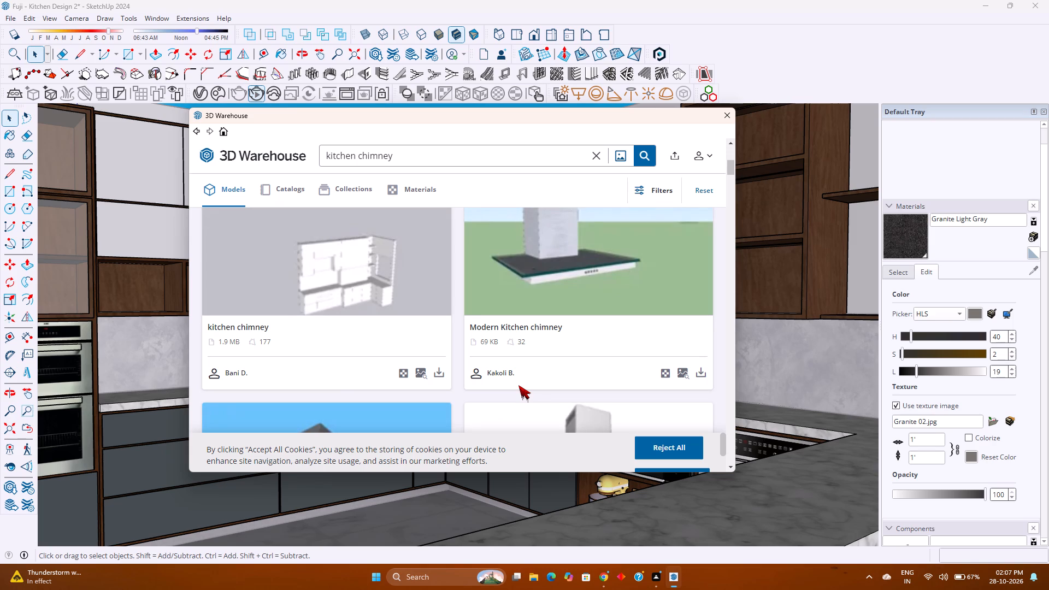
Find the "Angular chimney for kitchen vray ready with proper proportions" model in the search results and load it directly into the kitchen model.
key(space)
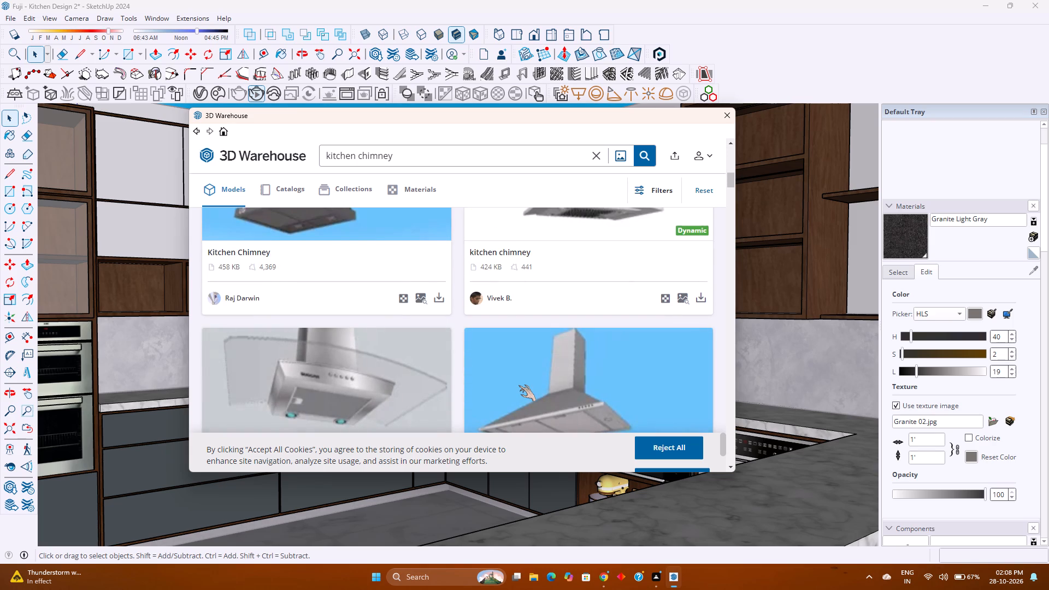
scroll(518, 385, up, 20)
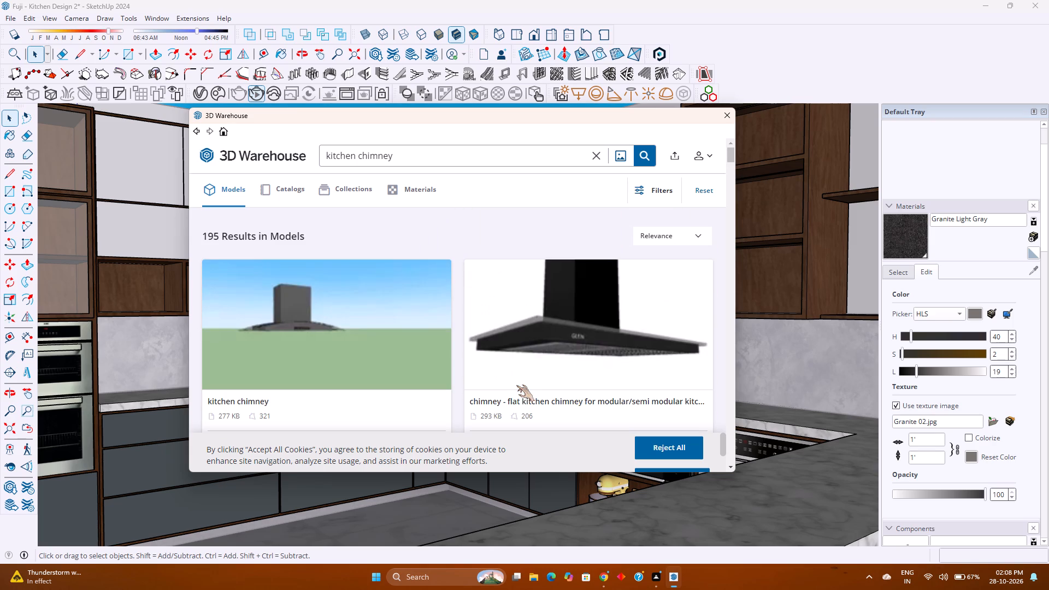
scroll(510, 388, down, 6)
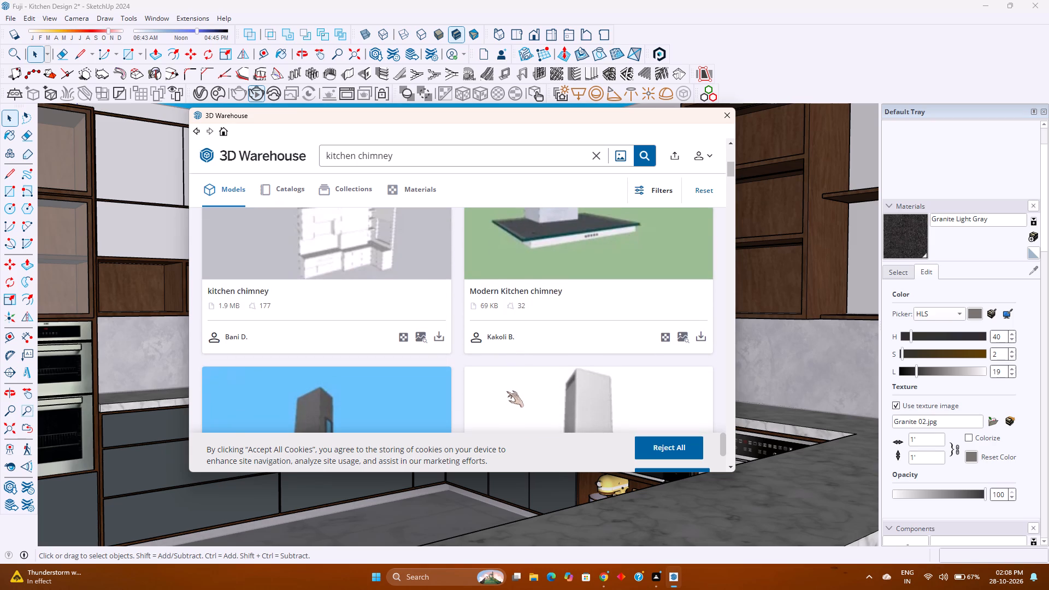
scroll(506, 391, down, 7)
scroll(456, 358, down, 4)
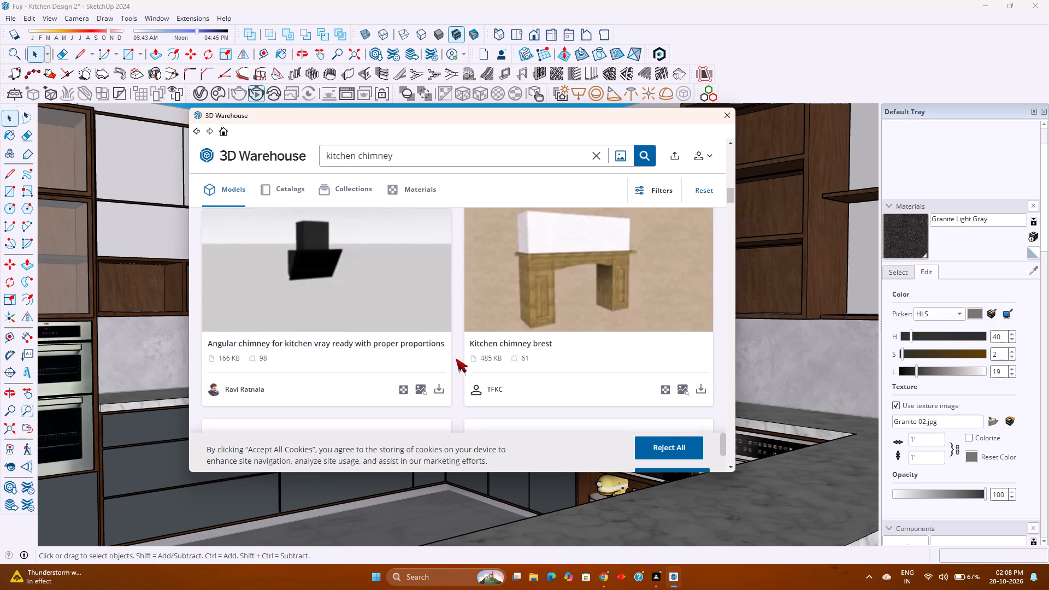
scroll(460, 356, down, 2)
scroll(460, 356, up, 2)
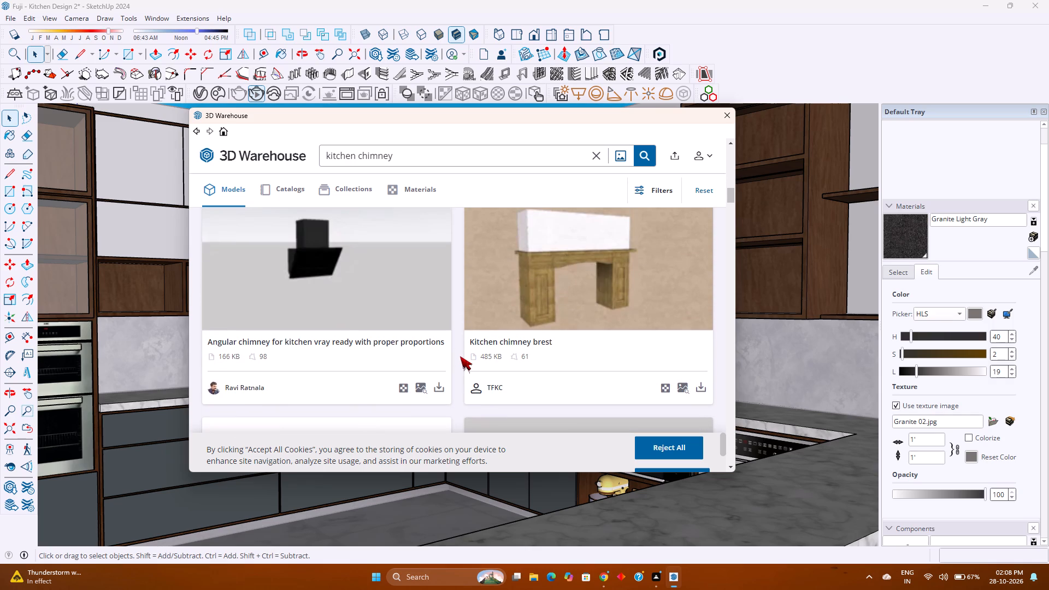
click(437, 389)
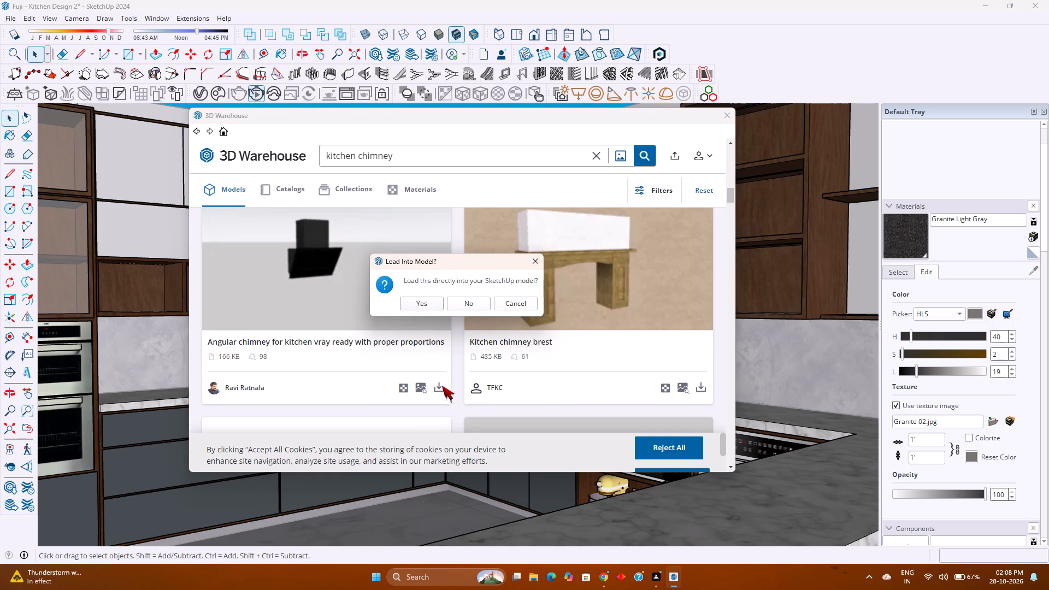
click(422, 298)
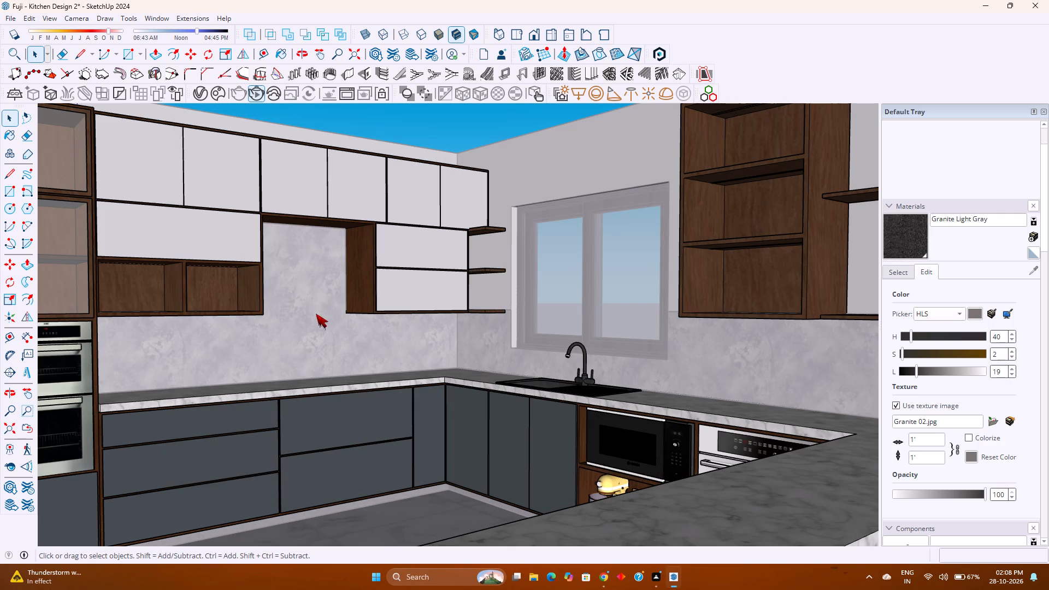
Place the angular chimney at the lower front corner of the open wood shelf beside the wall-cabinet gap.
middle_drag(291, 312, 326, 399)
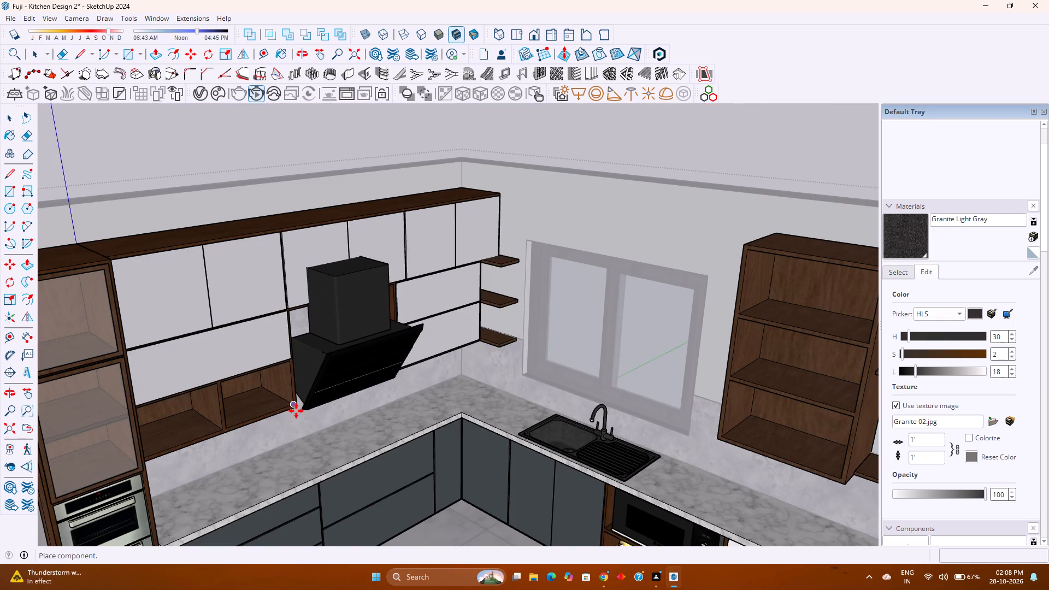
scroll(296, 411, up, 13)
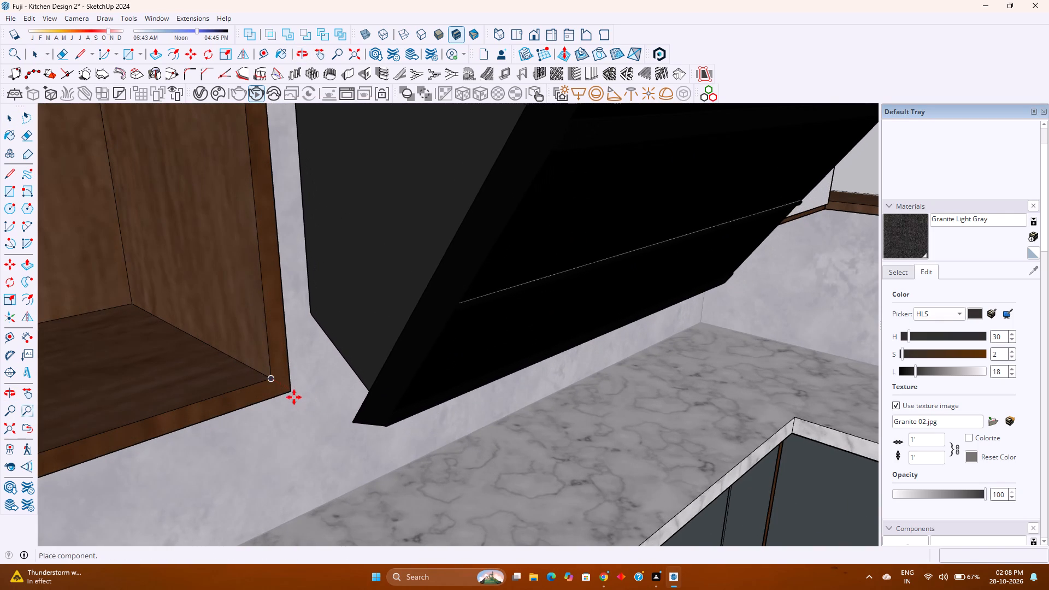
click(294, 395)
Open the chimney component and scale its upper duct box vertically to about 0.76 from the top.
scroll(329, 396, down, 8)
middle_drag(332, 393, 358, 376)
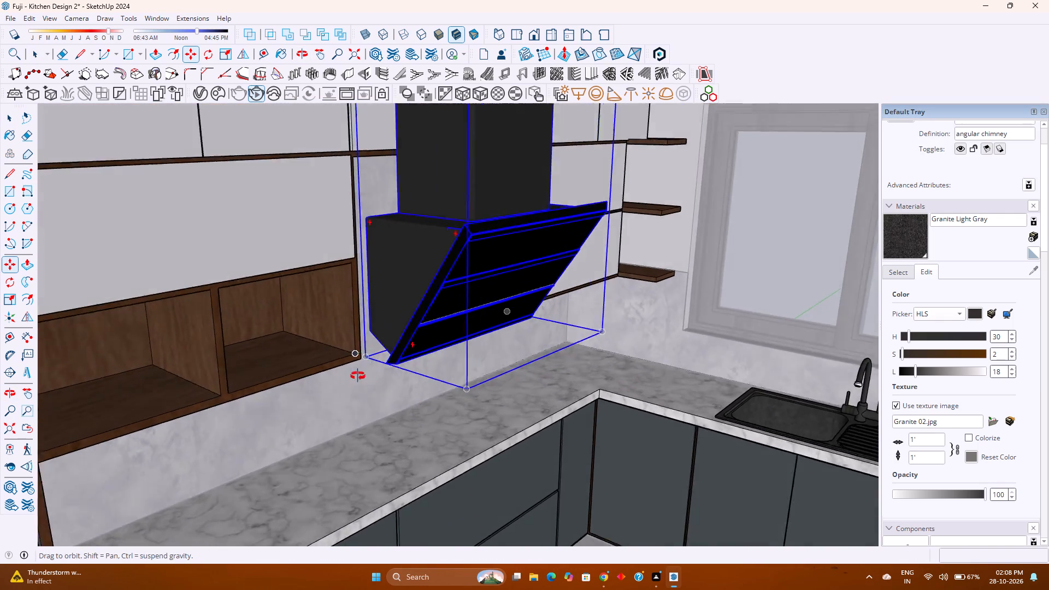
middle_drag(358, 376, 282, 369)
scroll(287, 369, down, 4)
shift+middle_drag(288, 356, 320, 417)
scroll(334, 259, up, 3)
scroll(328, 316, up, 3)
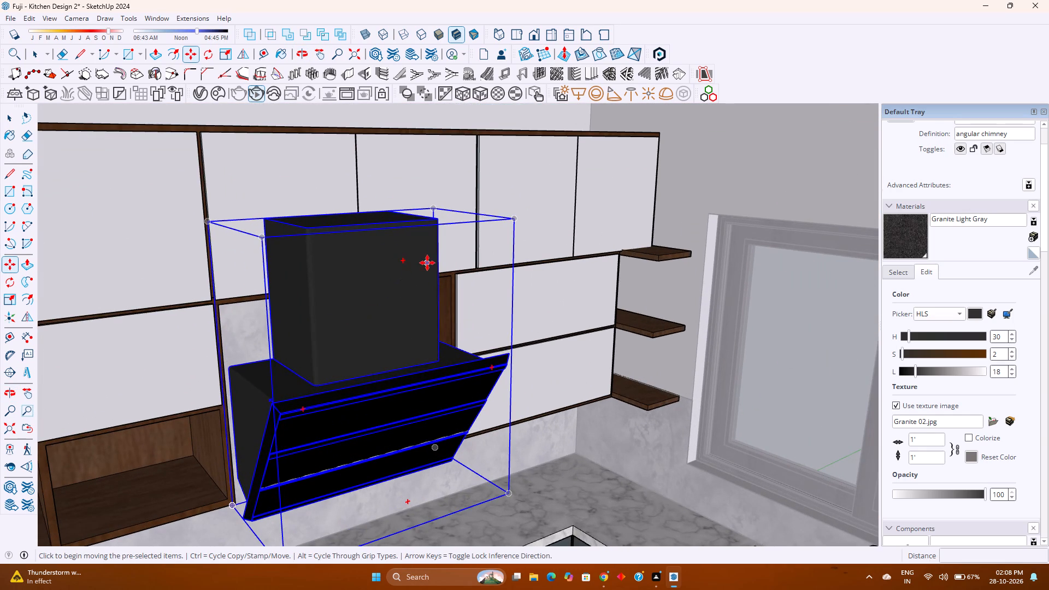
scroll(427, 263, down, 3)
middle_drag(428, 280, 371, 281)
middle_click(371, 281)
middle_click(371, 281)
key(space)
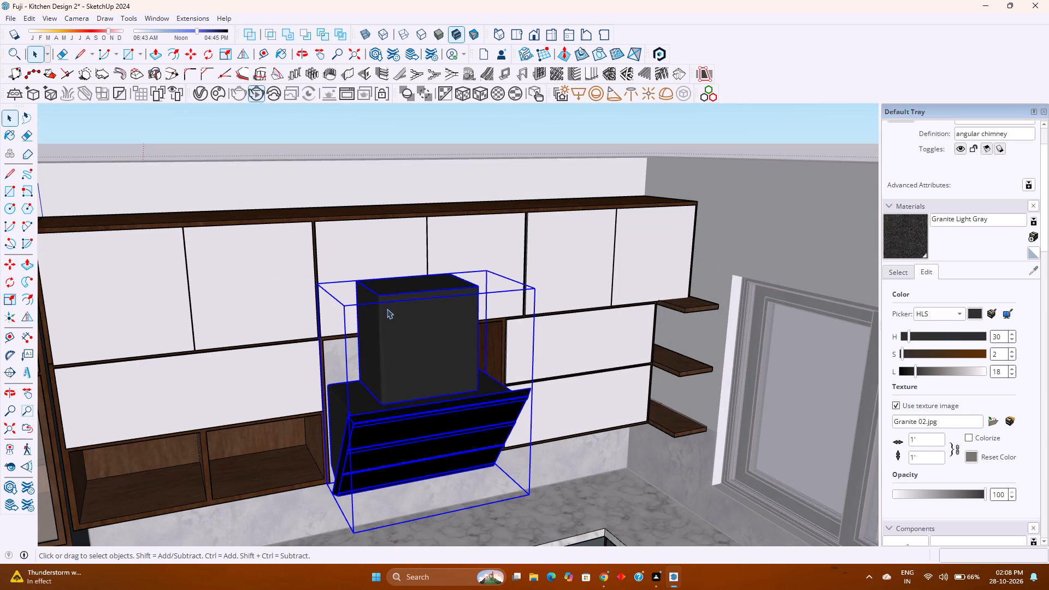
double_click(421, 319)
scroll(421, 319, up, 4)
click(421, 322)
scroll(413, 326, down, 2)
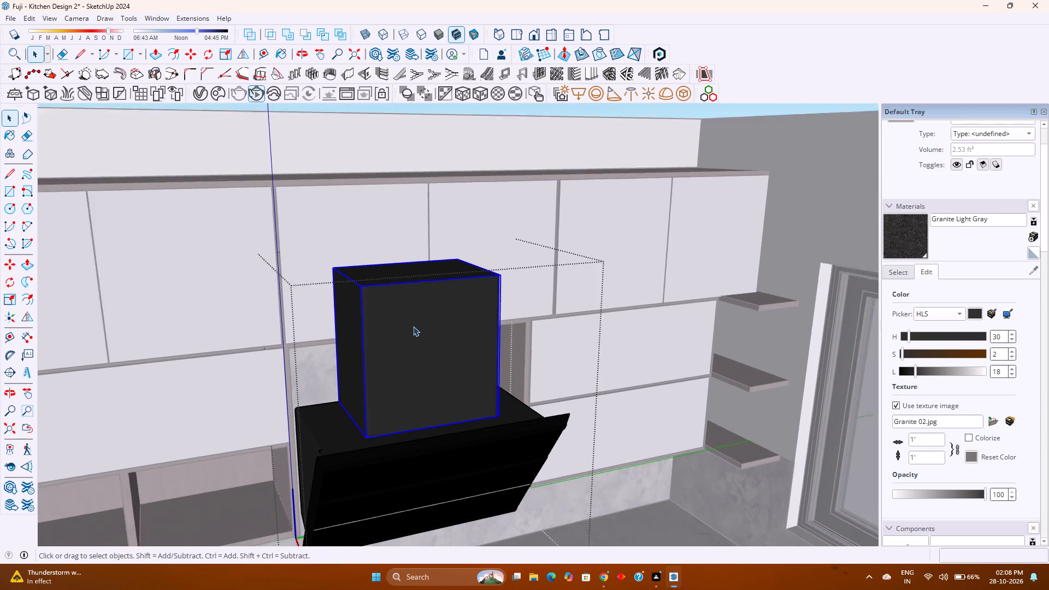
middle_drag(394, 344, 428, 355)
middle_click(428, 355)
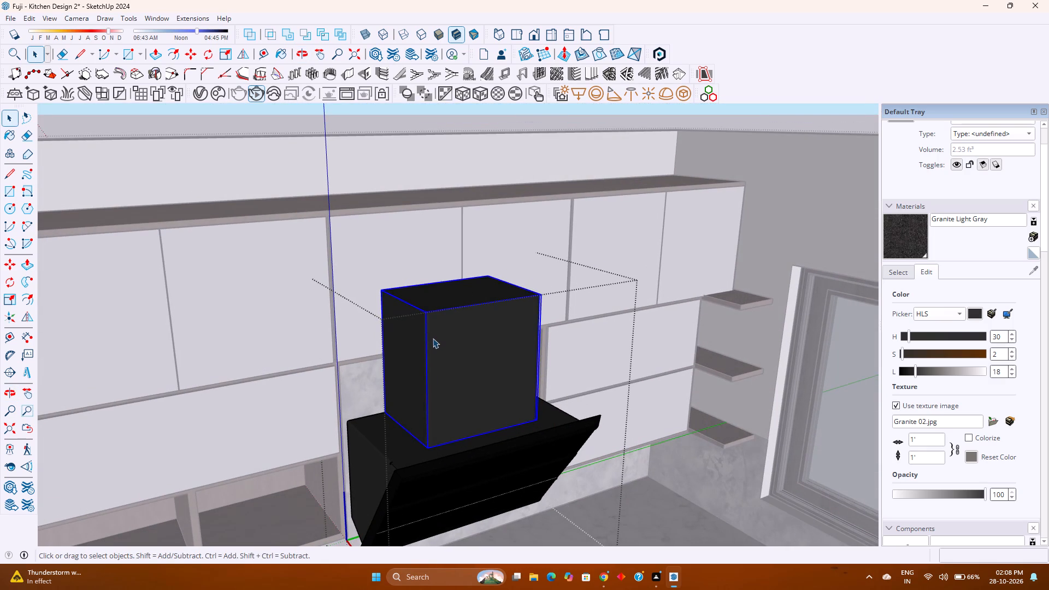
key(s)
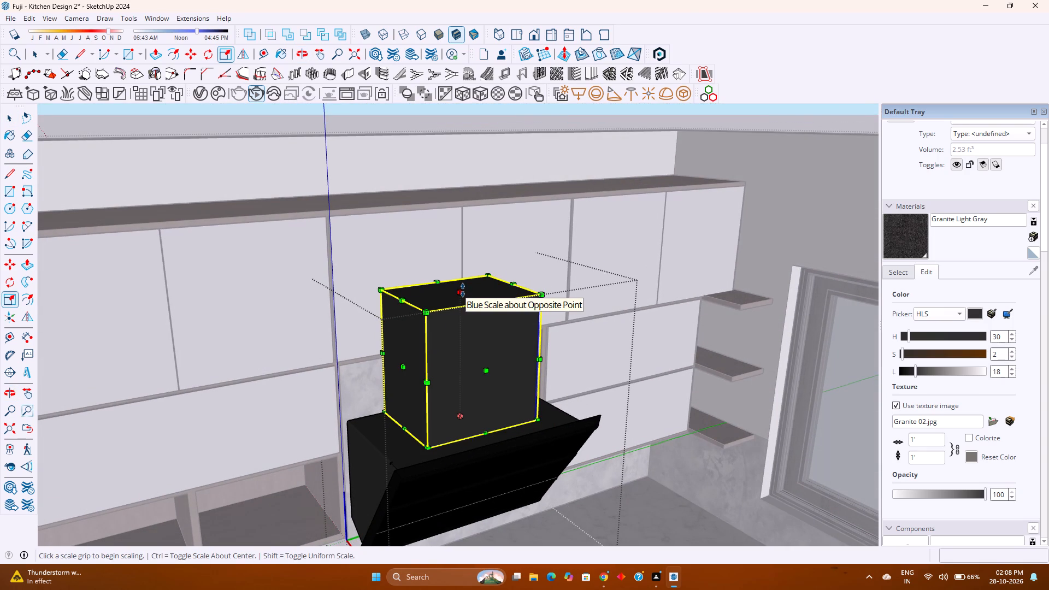
click(463, 290)
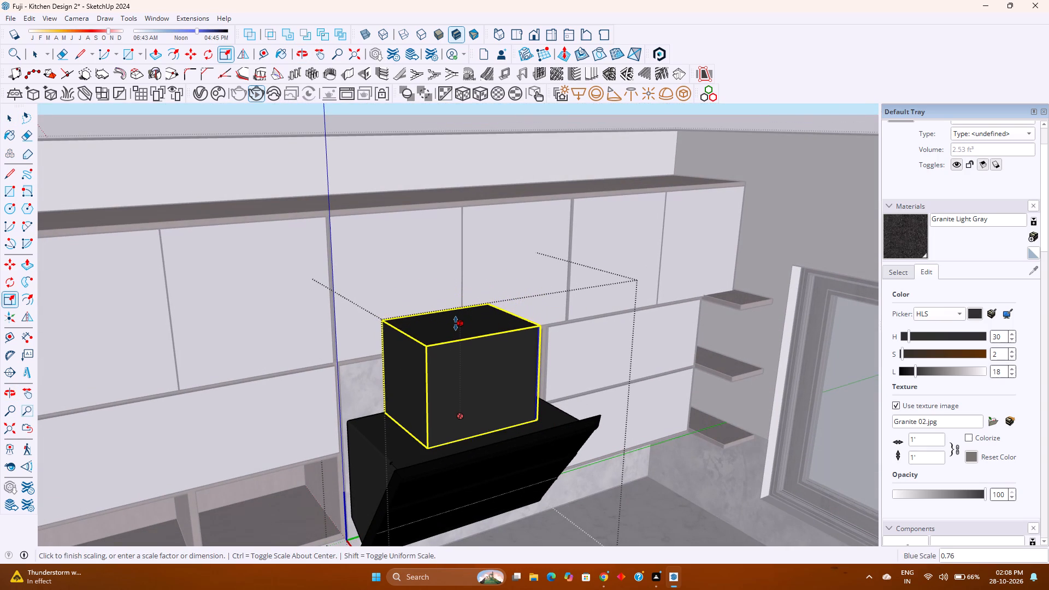
click(456, 323)
key(space)
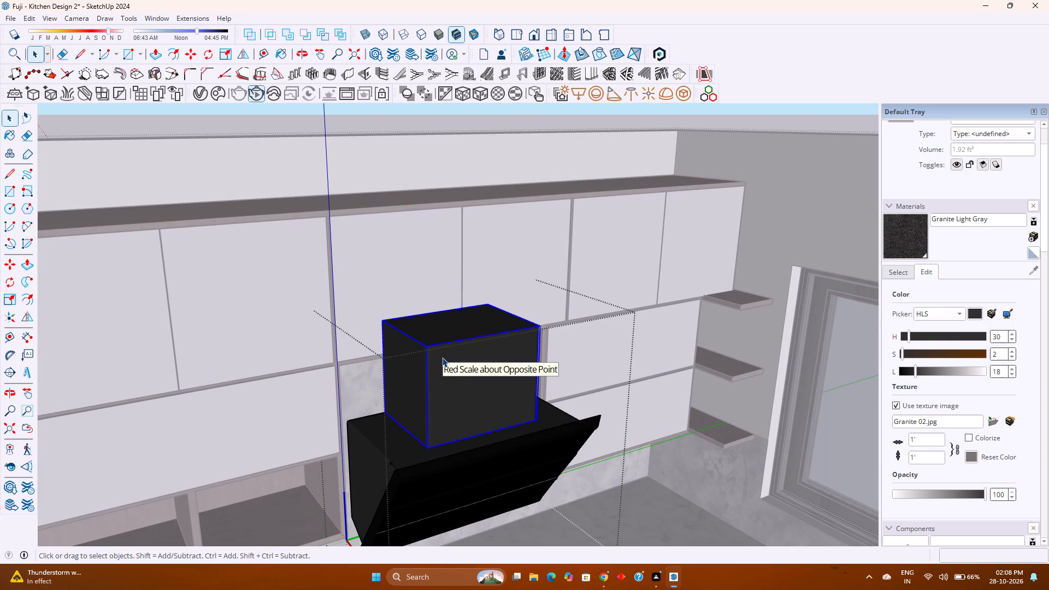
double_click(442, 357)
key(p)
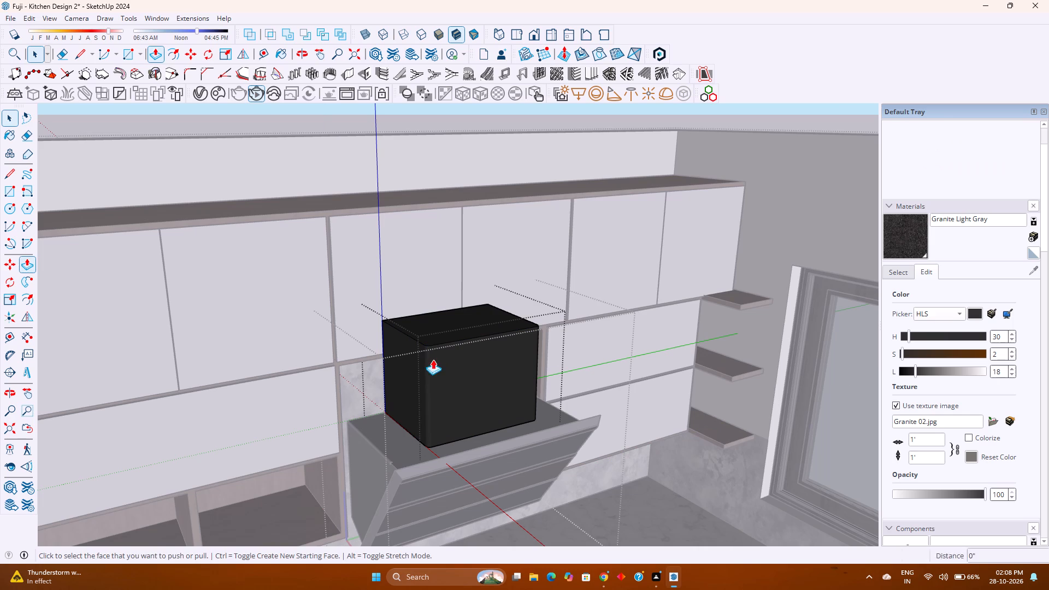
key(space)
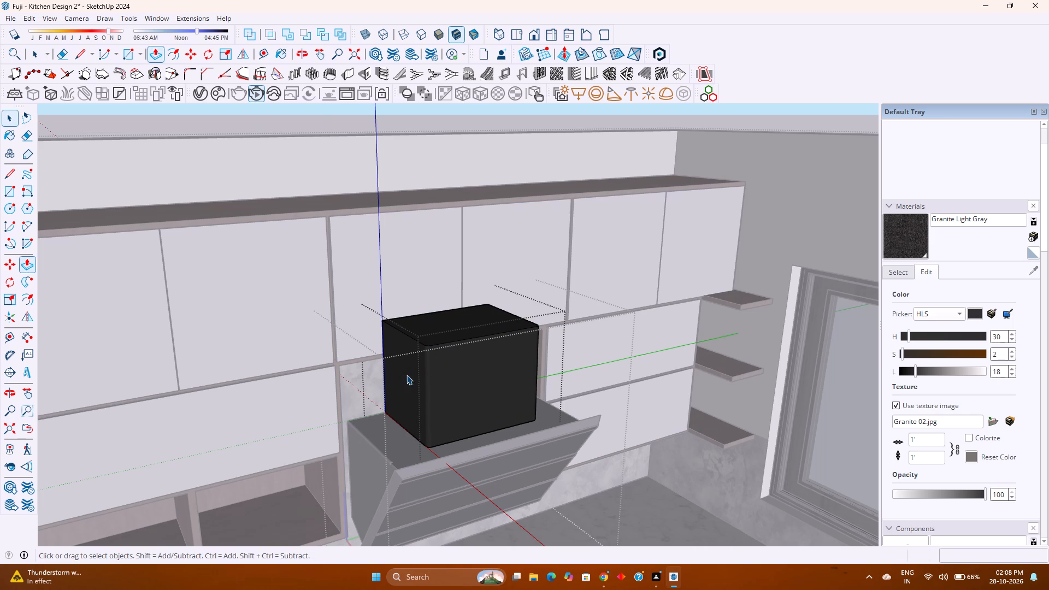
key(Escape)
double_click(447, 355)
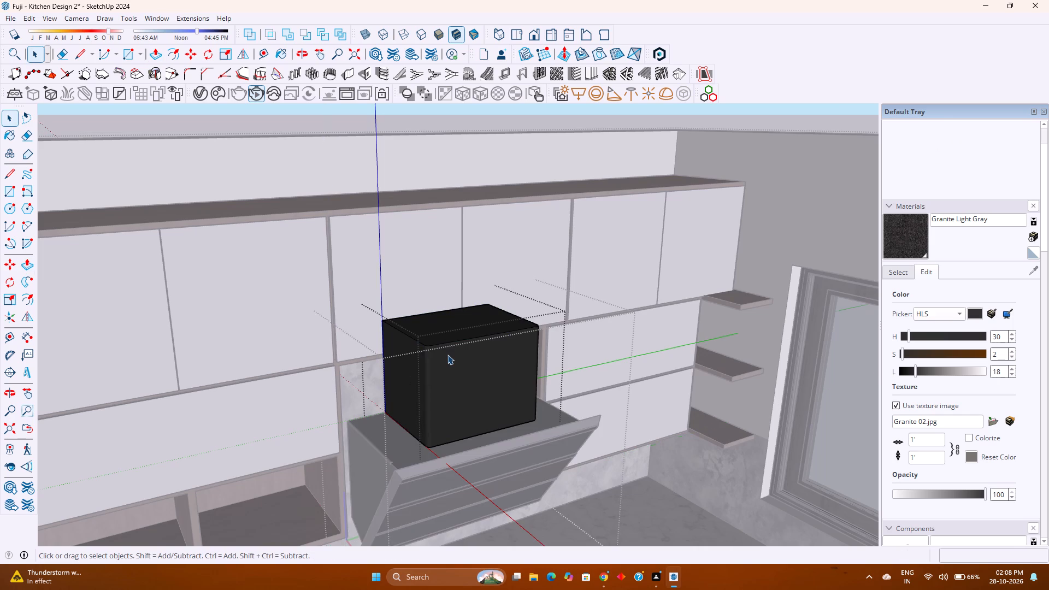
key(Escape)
Narrow the chimney's duct box by scaling its width to about 0.86 from the side nearest the open wood shelves.
click(442, 359)
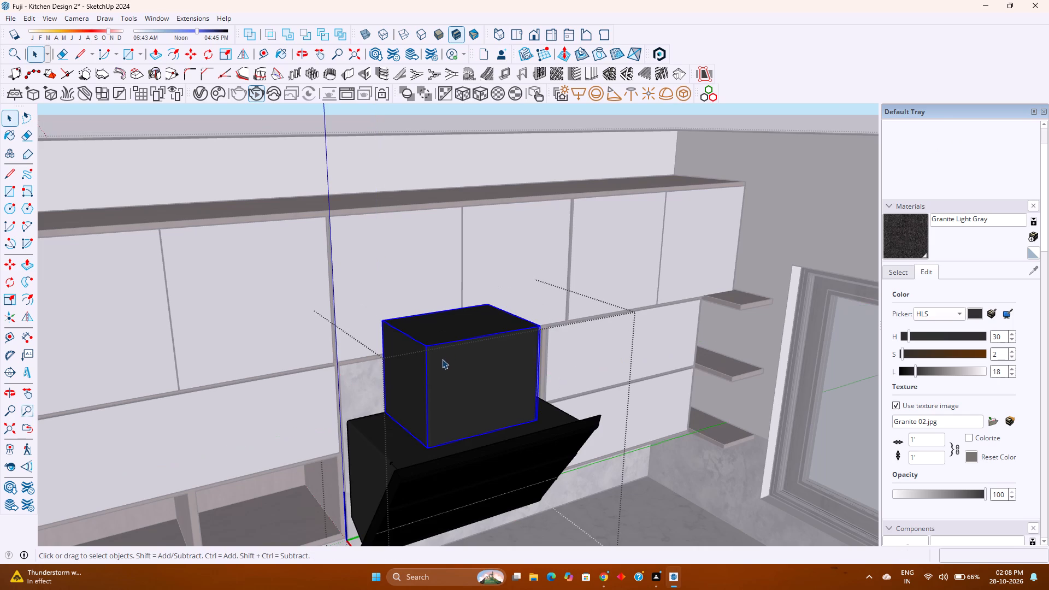
key(s)
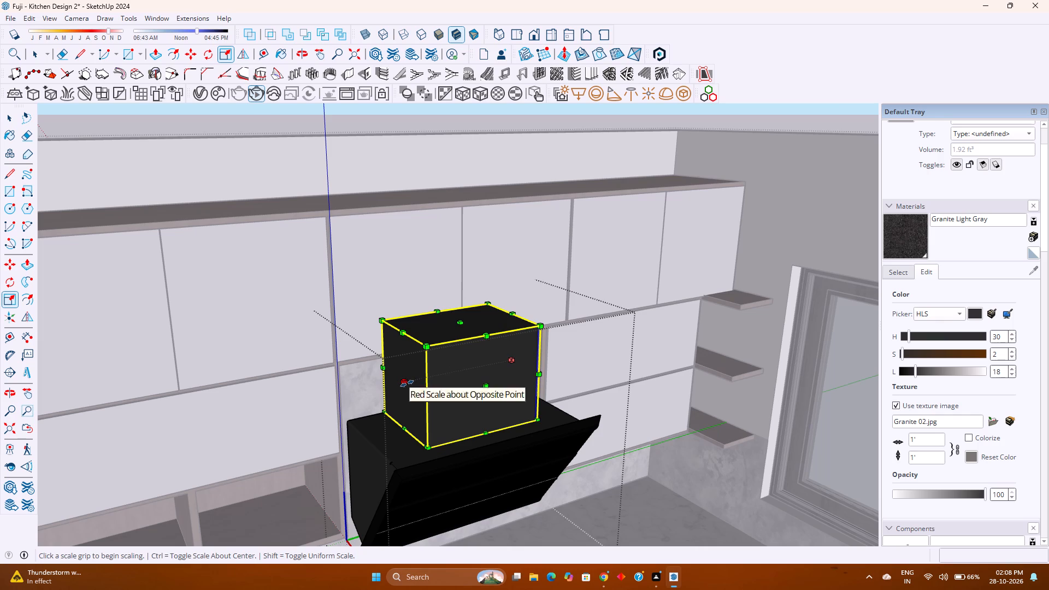
click(407, 383)
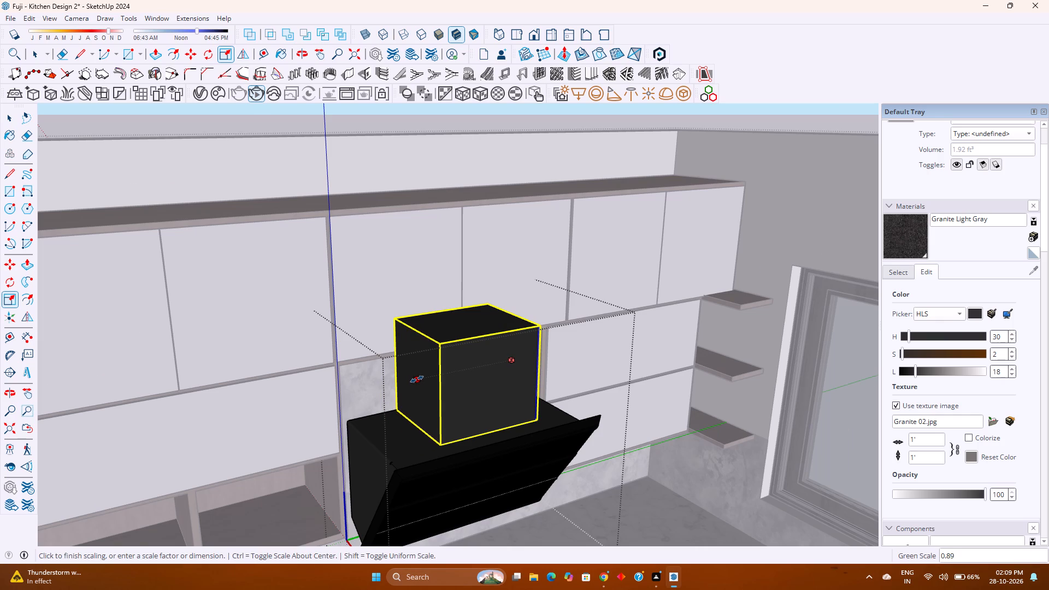
scroll(417, 379, up, 5)
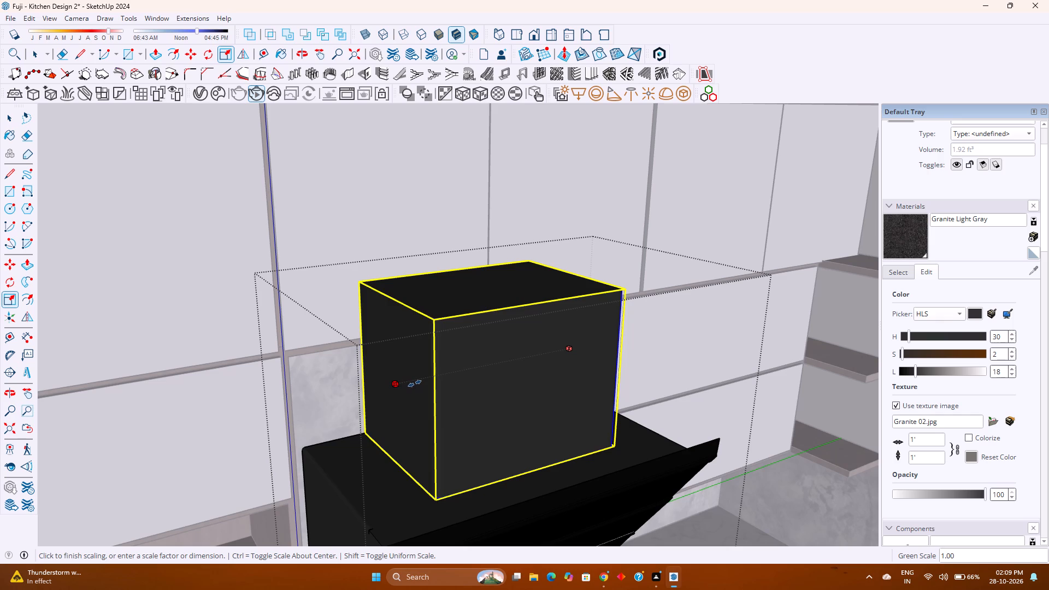
click(424, 381)
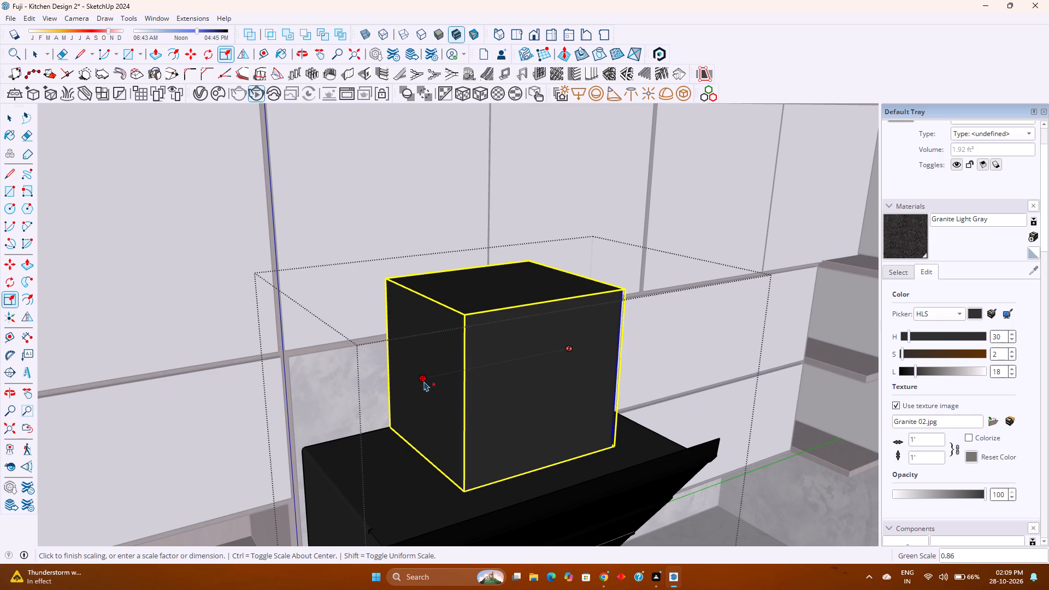
Narrow the duct box from its opposite side by scaling the width to about 0.86, and leave the chimney component.
middle_drag(505, 386, 310, 387)
middle_click(276, 373)
middle_click(269, 371)
middle_drag(268, 371, 257, 371)
middle_drag(252, 370, 175, 366)
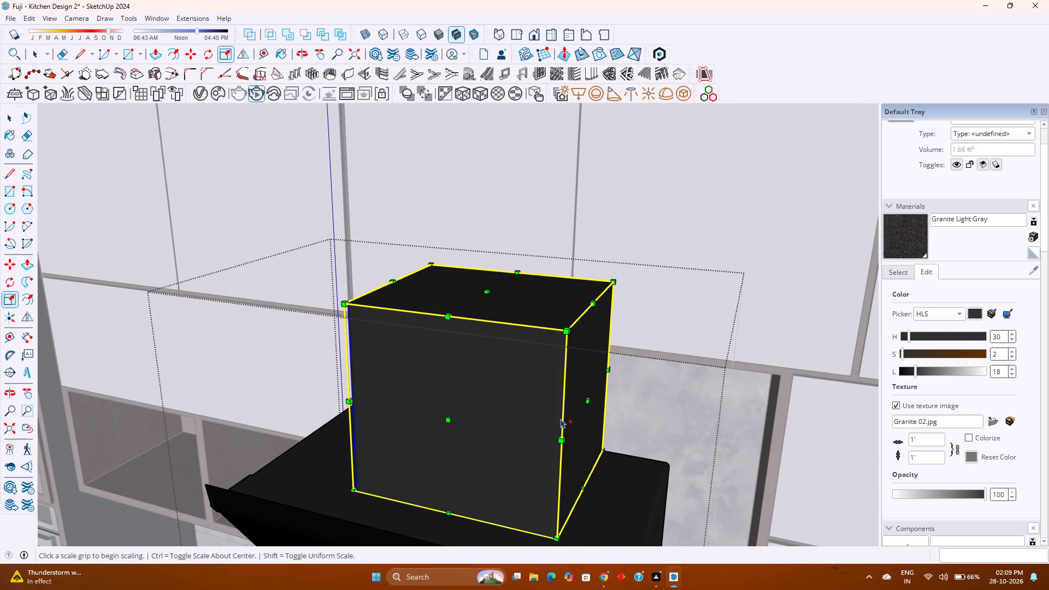
click(591, 402)
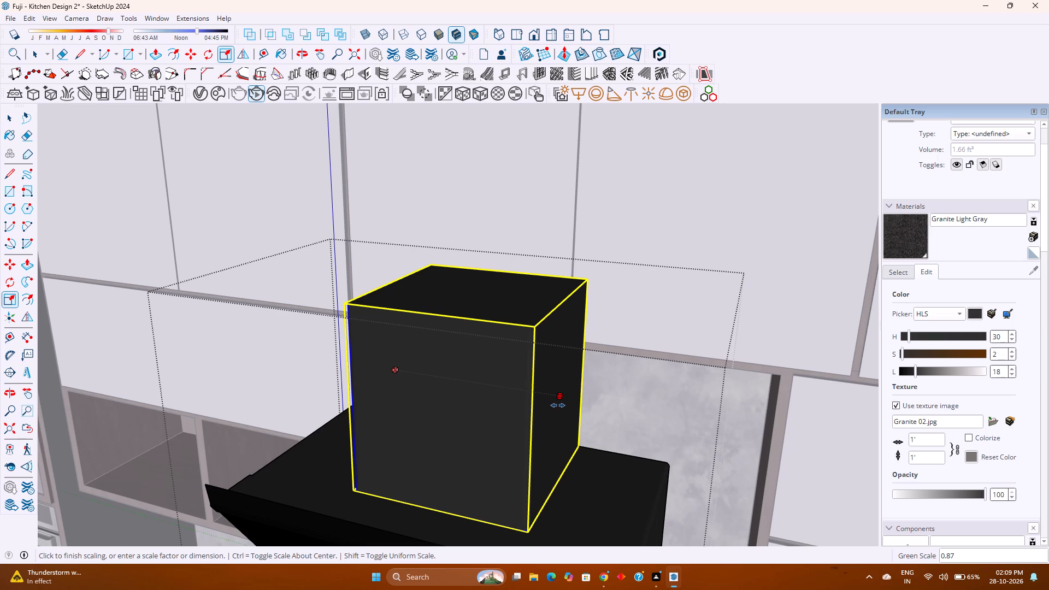
click(555, 406)
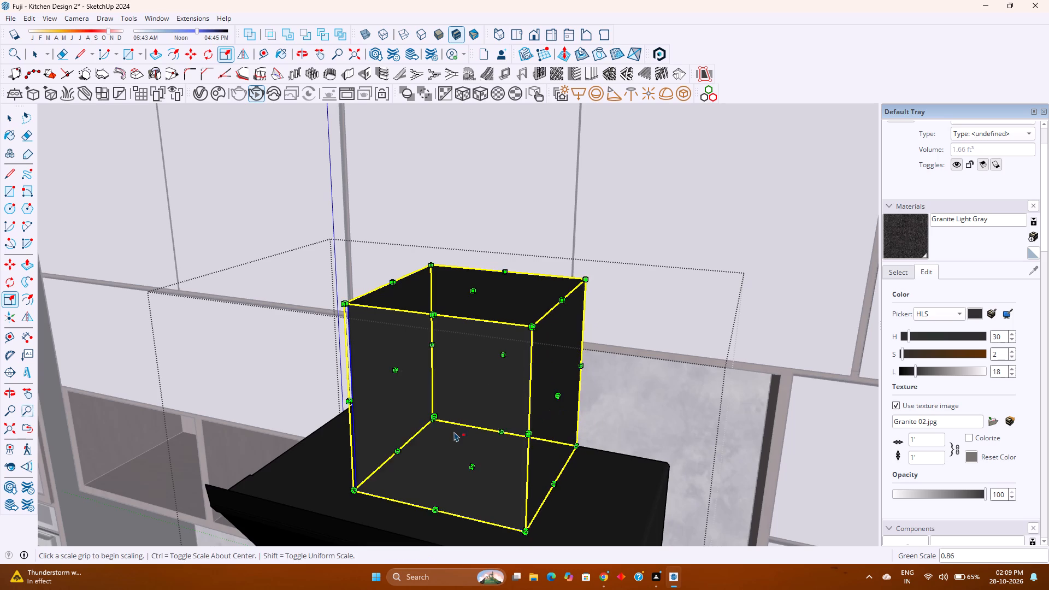
scroll(453, 430, down, 4)
middle_drag(449, 432, 527, 374)
middle_click(527, 374)
key(space)
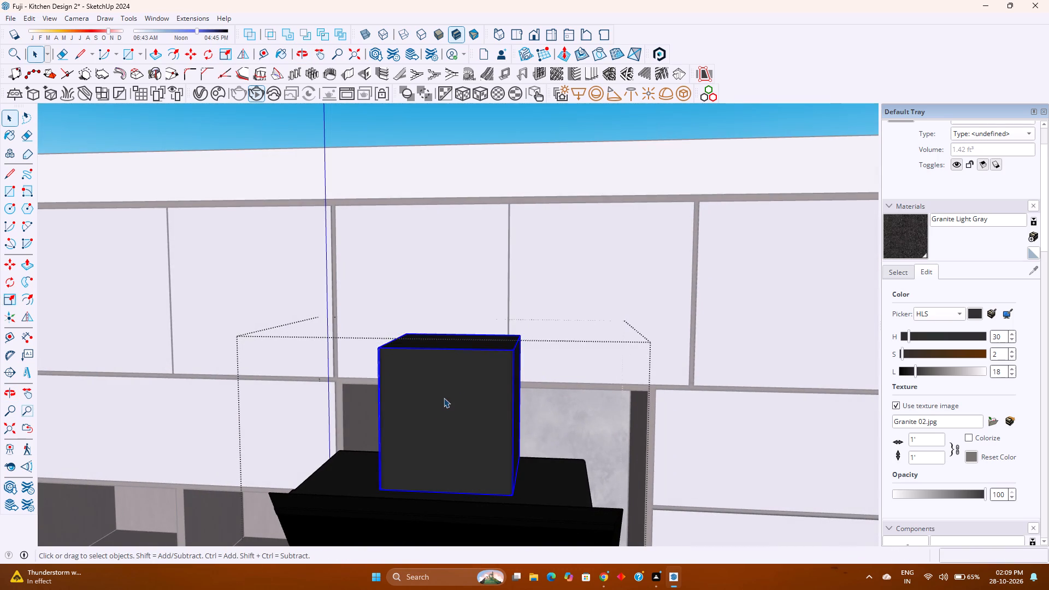
key(Escape)
Move the whole chimney by its upper rear corner into the wall-cabinet gap, snapping to the gap's upper rear corner on the window side.
scroll(444, 398, down, 4)
middle_drag(396, 406, 499, 389)
scroll(506, 383, down, 4)
click(489, 433)
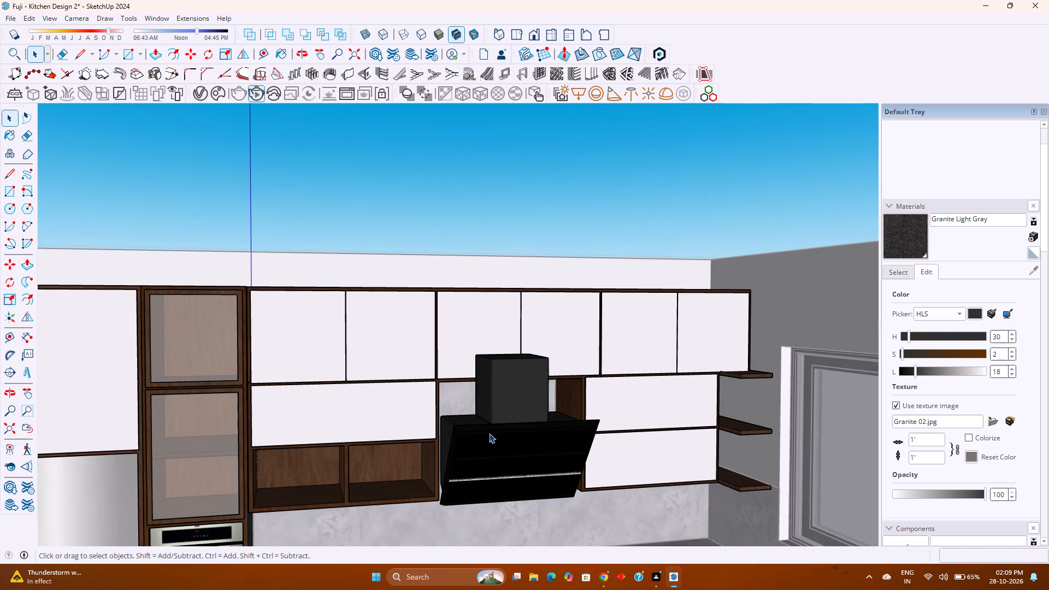
key(m)
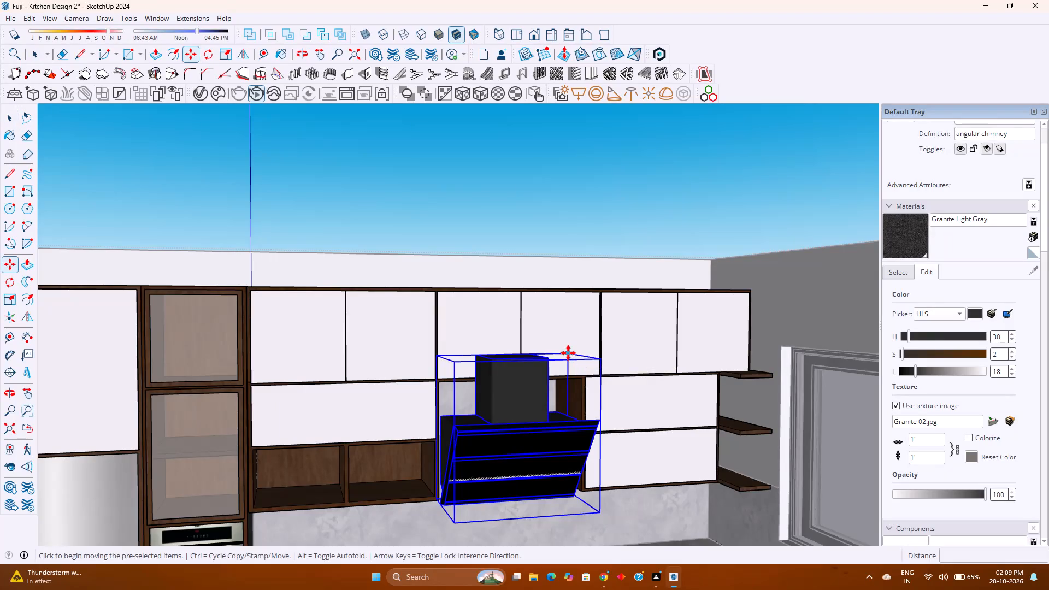
click(568, 353)
scroll(562, 386, up, 8)
middle_click(554, 387)
middle_drag(554, 387, 567, 343)
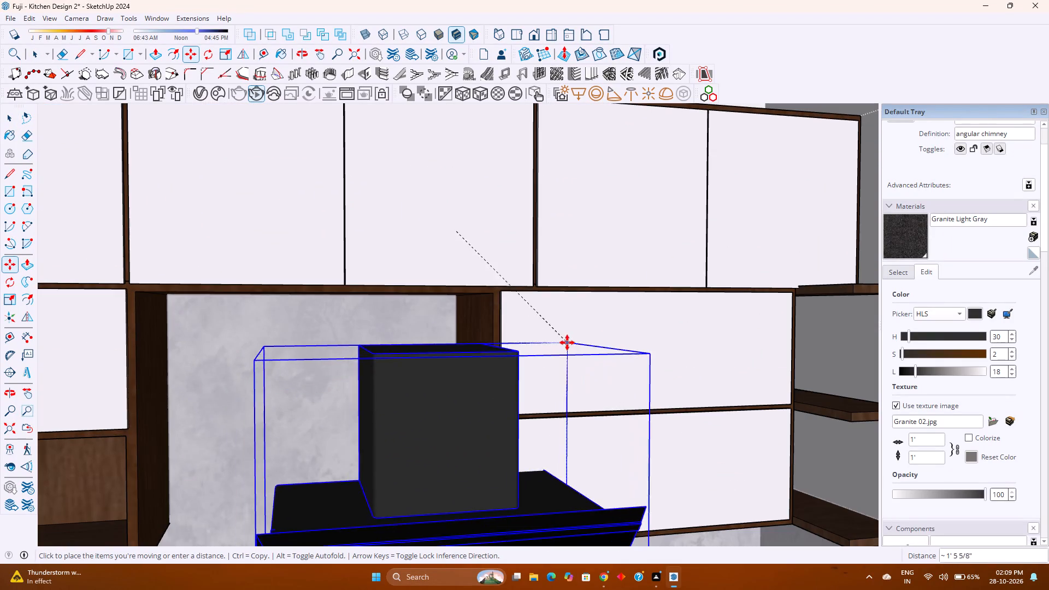
middle_drag(567, 343, 553, 348)
middle_click(548, 351)
scroll(464, 335, up, 2)
middle_drag(462, 320, 555, 273)
middle_click(555, 273)
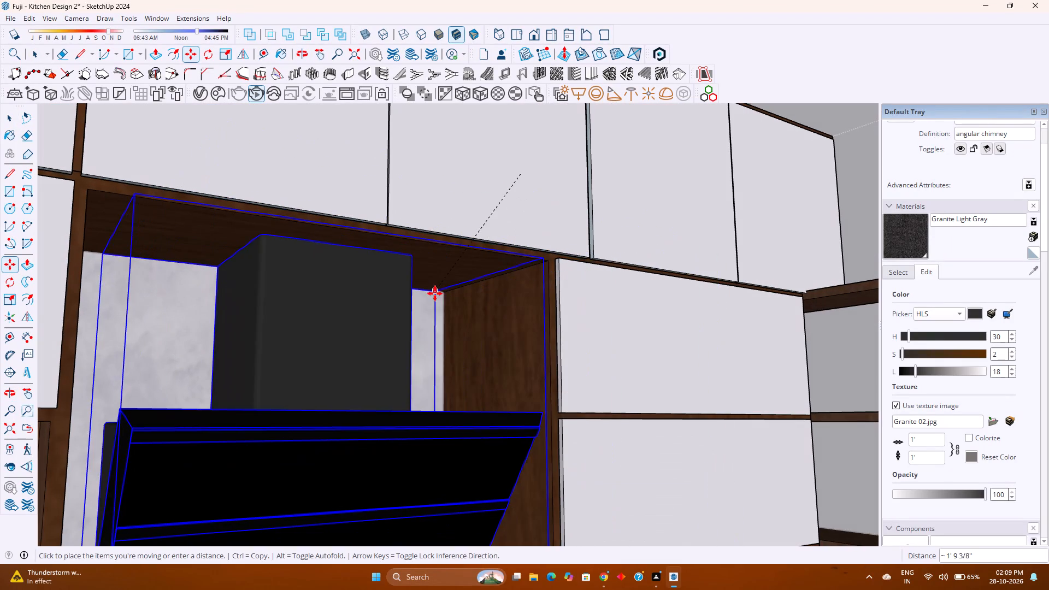
click(442, 292)
scroll(416, 320, down, 7)
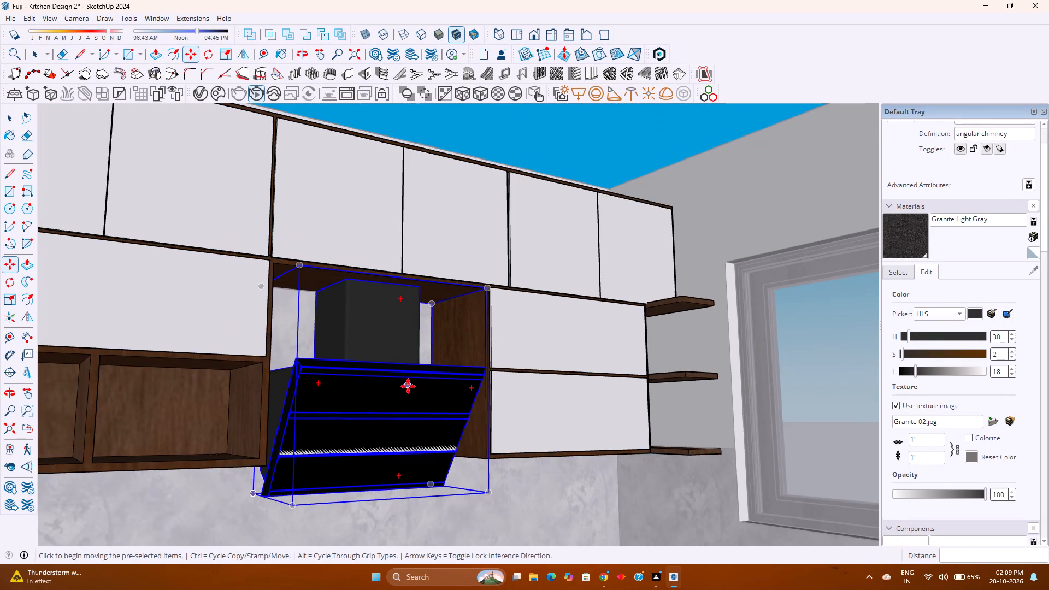
middle_drag(408, 386, 300, 367)
shift+middle_drag(300, 367, 420, 359)
shift+middle_click(420, 359)
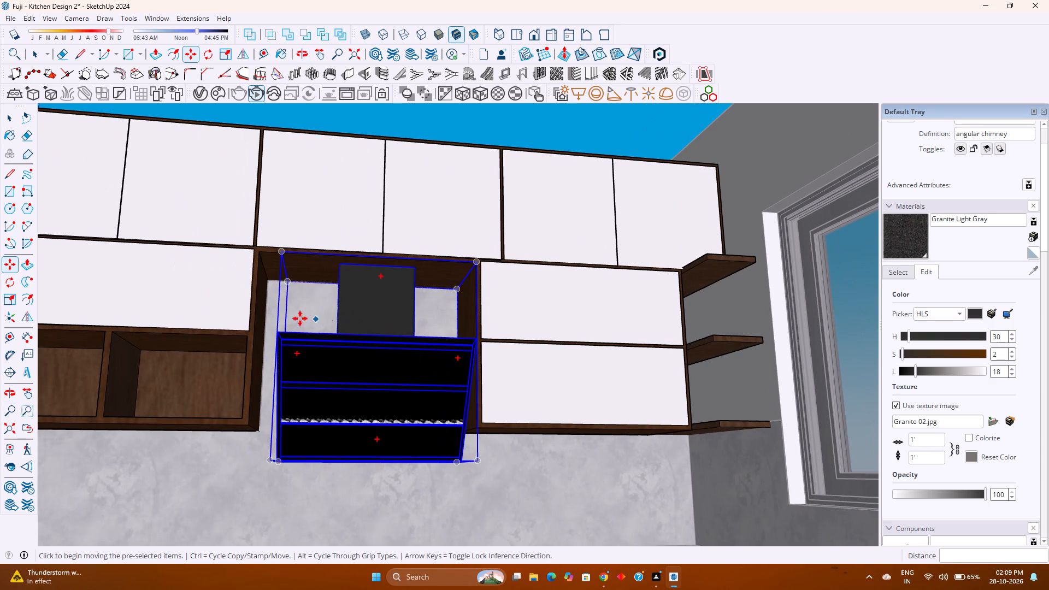
Move the chimney about 1 9/16" along the wall, away from the window, so it sits between the gap's side panels.
click(285, 279)
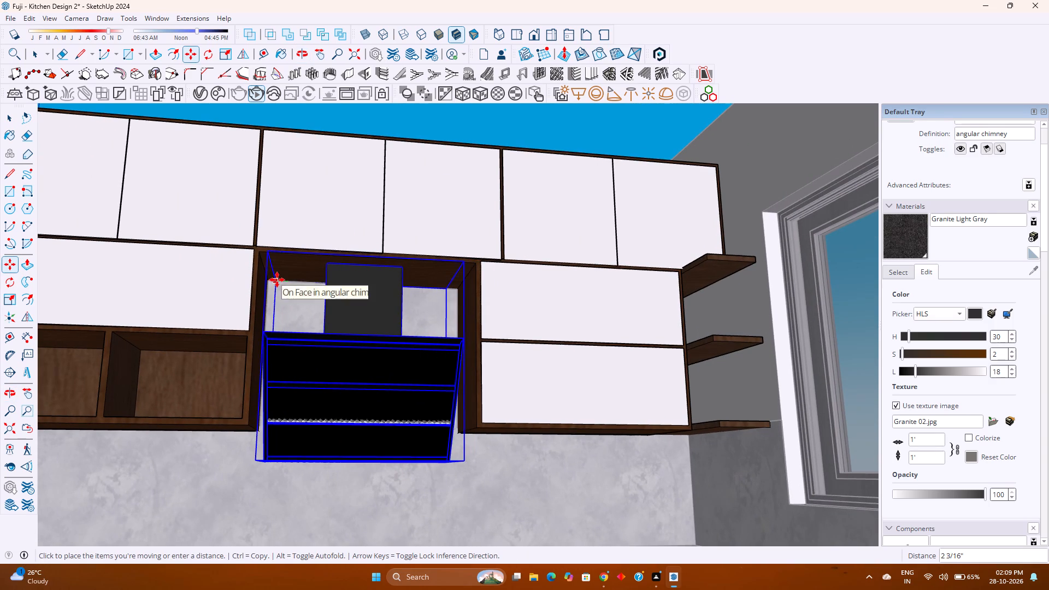
scroll(280, 279, up, 7)
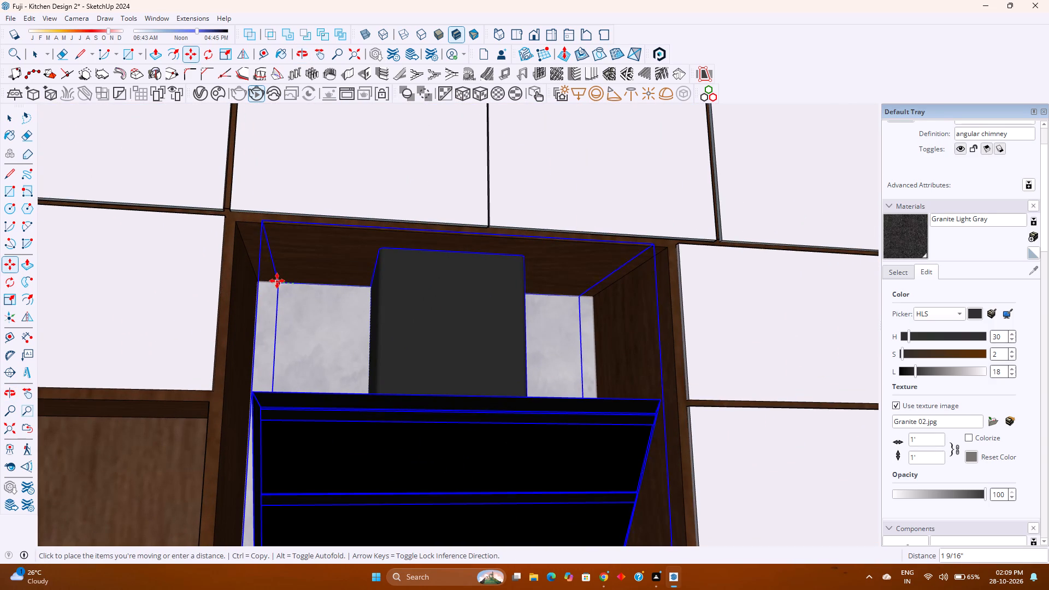
click(276, 281)
Scale the chimney's depth from its front face to line up with the front edge of the adjacent wall cabinet.
scroll(341, 306, down, 5)
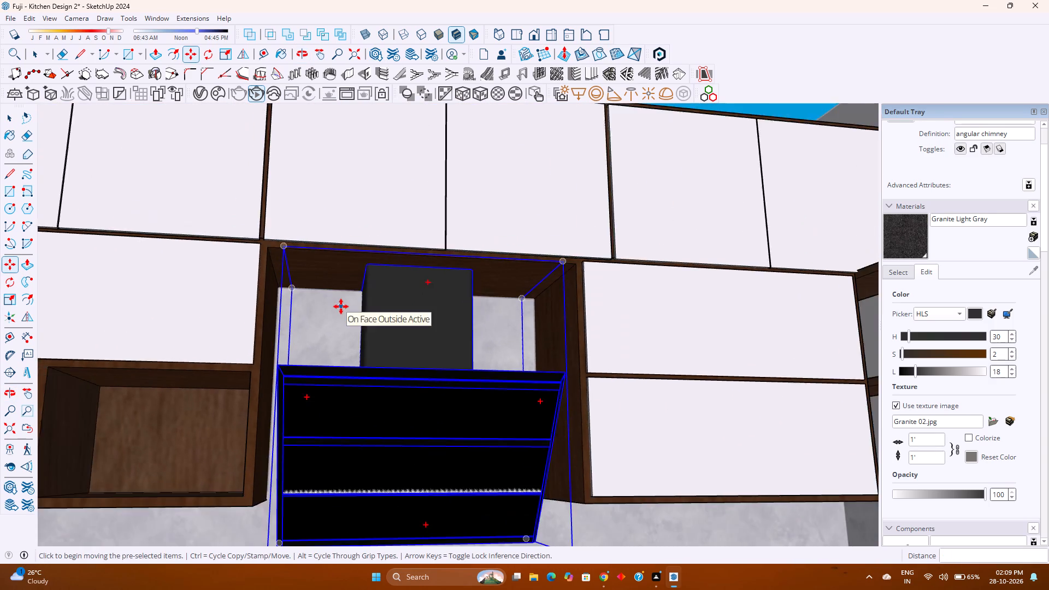
scroll(341, 306, down, 2)
middle_drag(341, 311, 512, 341)
middle_click(512, 341)
shift+scroll(530, 362, up, 1)
shift+middle_drag(530, 362, 362, 293)
shift+middle_click(362, 293)
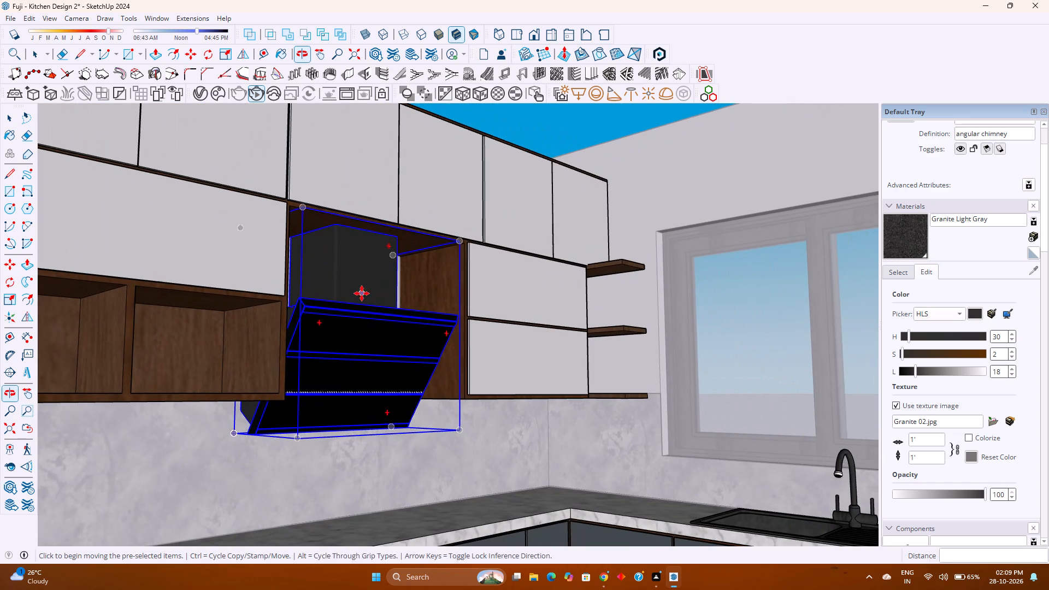
key(s)
middle_drag(353, 311, 408, 331)
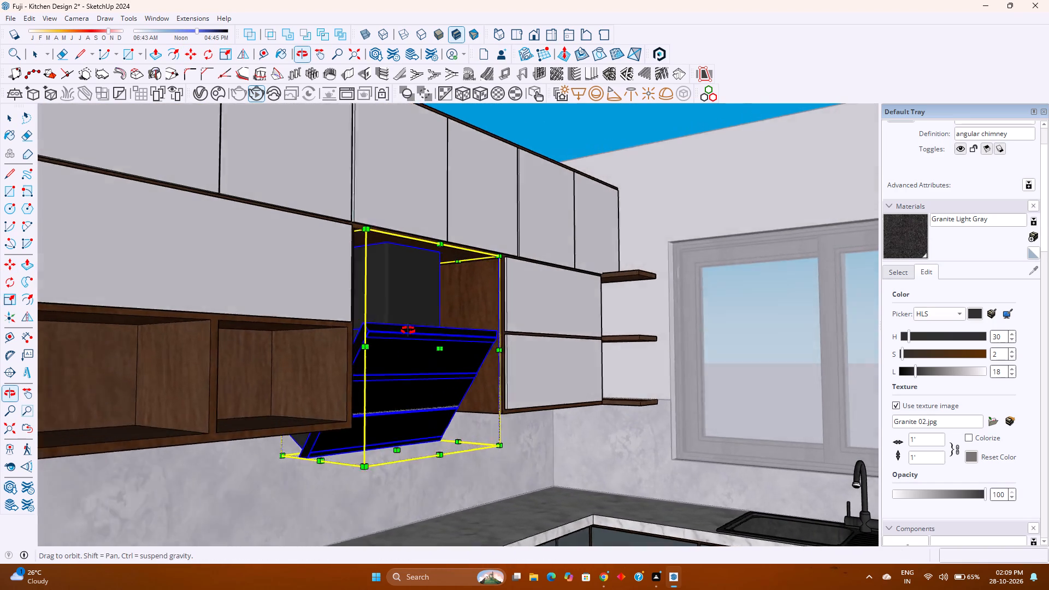
middle_drag(408, 331, 427, 336)
middle_click(427, 336)
click(512, 371)
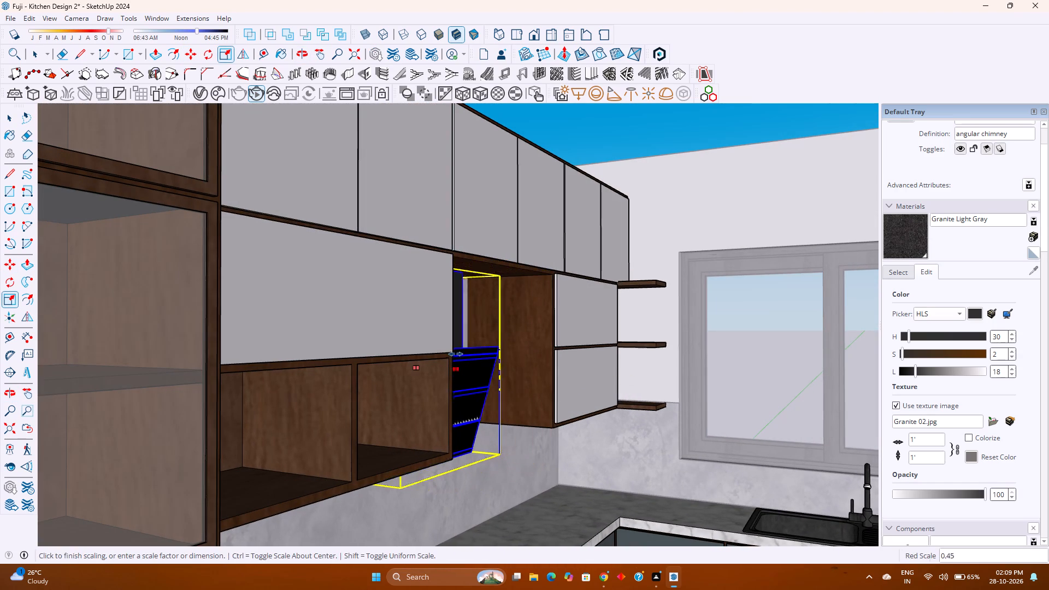
click(454, 354)
Scale the chimney's height from its underside to about 0.73, level with the bottom of the adjacent cabinets, and deselect it.
middle_drag(456, 415, 422, 358)
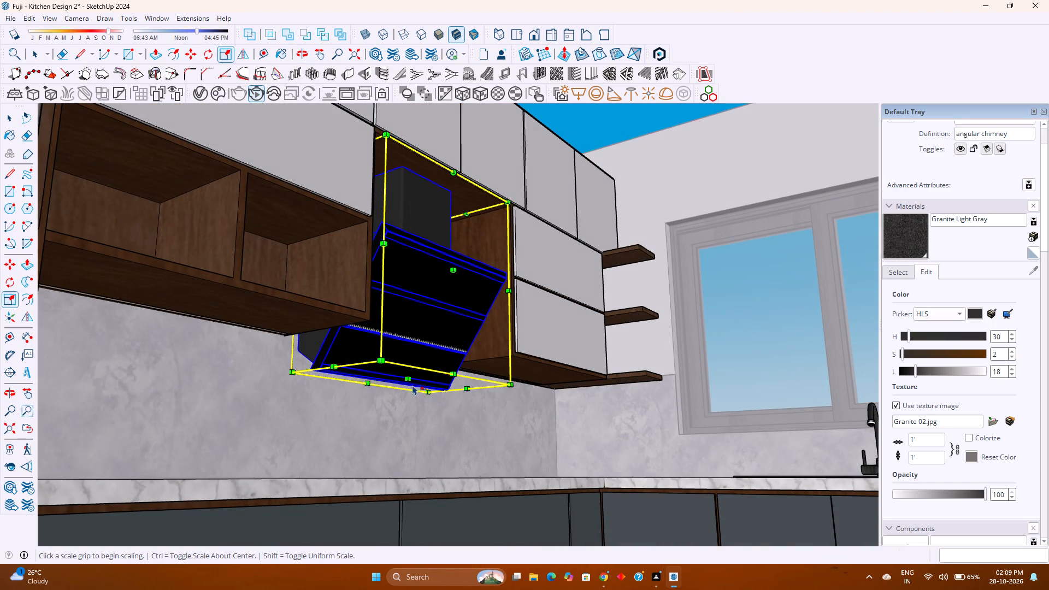
click(412, 380)
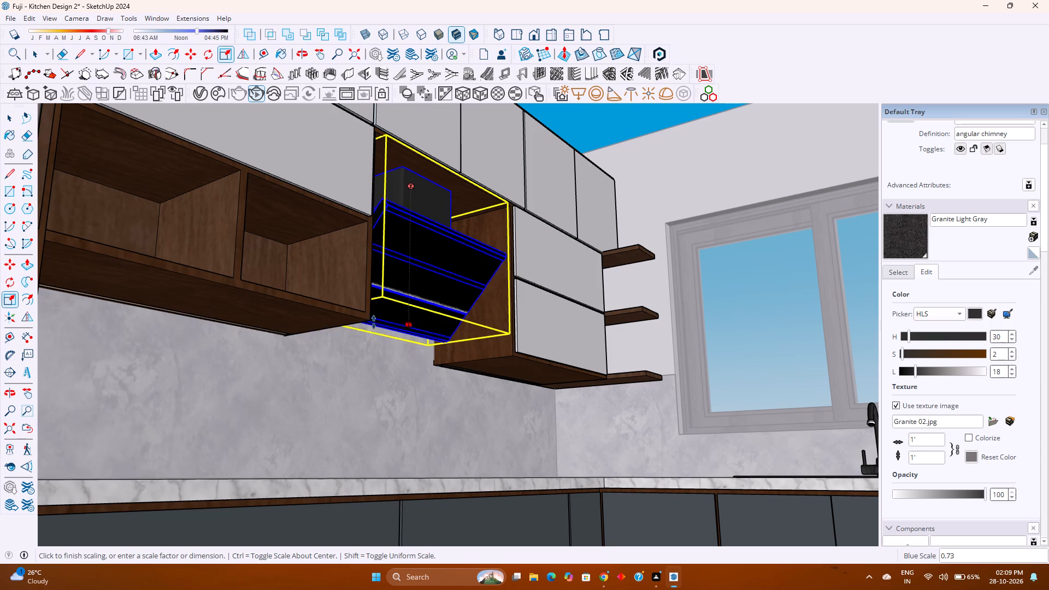
click(369, 317)
middle_drag(394, 306, 303, 396)
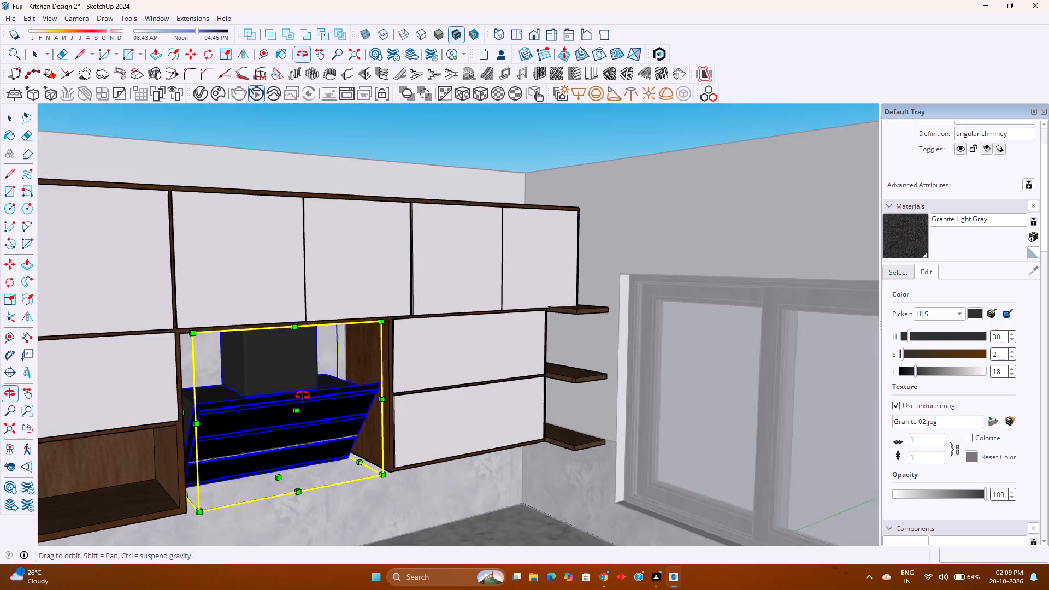
middle_drag(303, 396, 348, 374)
middle_click(348, 374)
middle_drag(324, 410, 312, 380)
middle_click(312, 380)
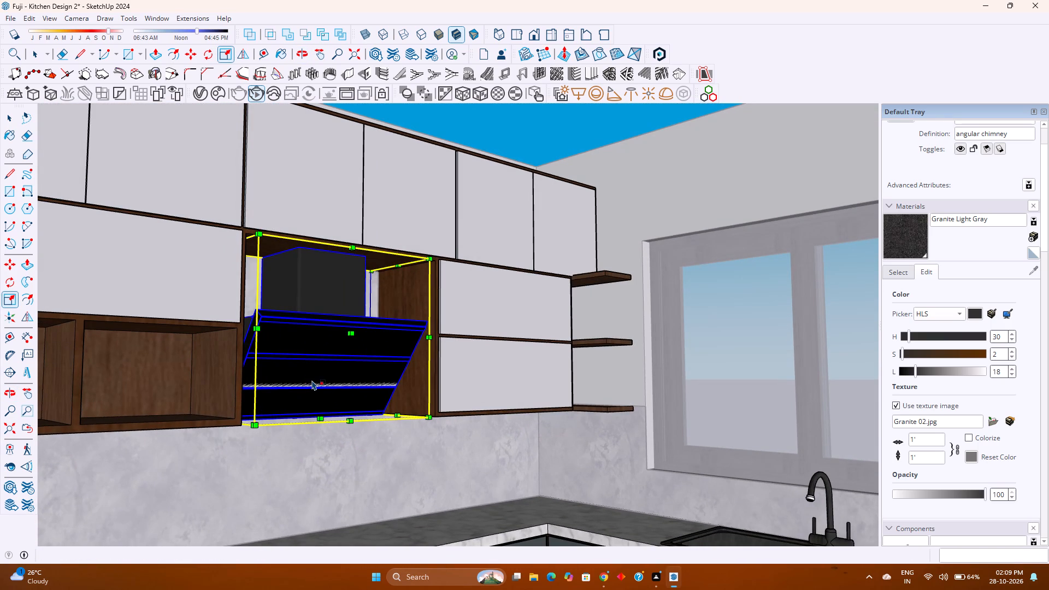
key(space)
key(Escape)
scroll(317, 393, down, 1)
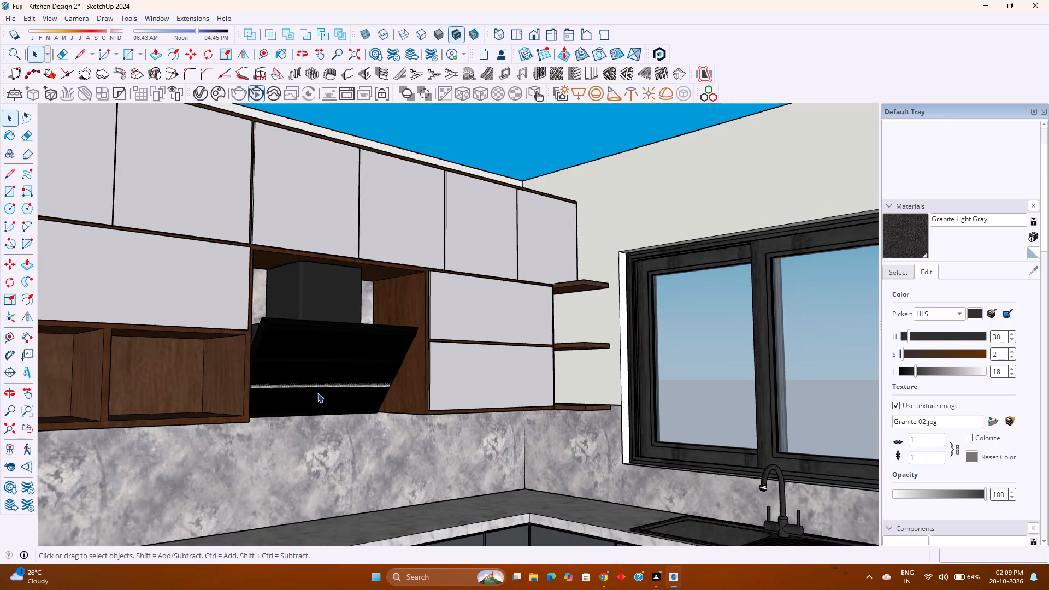
Examine the fitted chimney and the surrounding wall cabinets from several angles around the kitchen.
scroll(317, 393, down, 1)
shift+middle_drag(309, 435, 444, 364)
scroll(485, 368, down, 2)
middle_drag(486, 368, 457, 393)
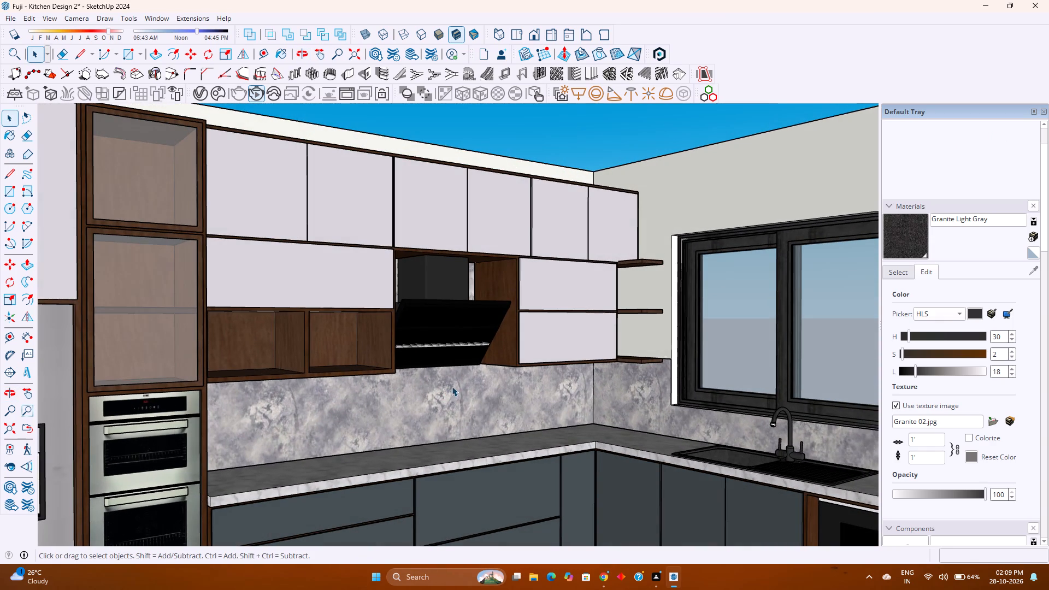
scroll(434, 367, down, 1)
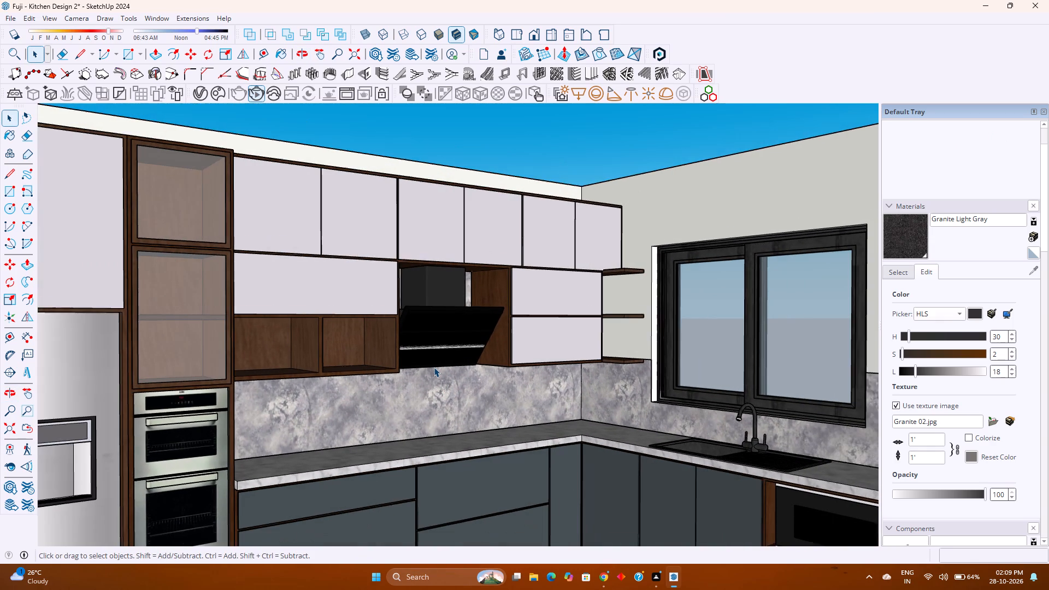
scroll(435, 367, down, 6)
scroll(443, 367, up, 3)
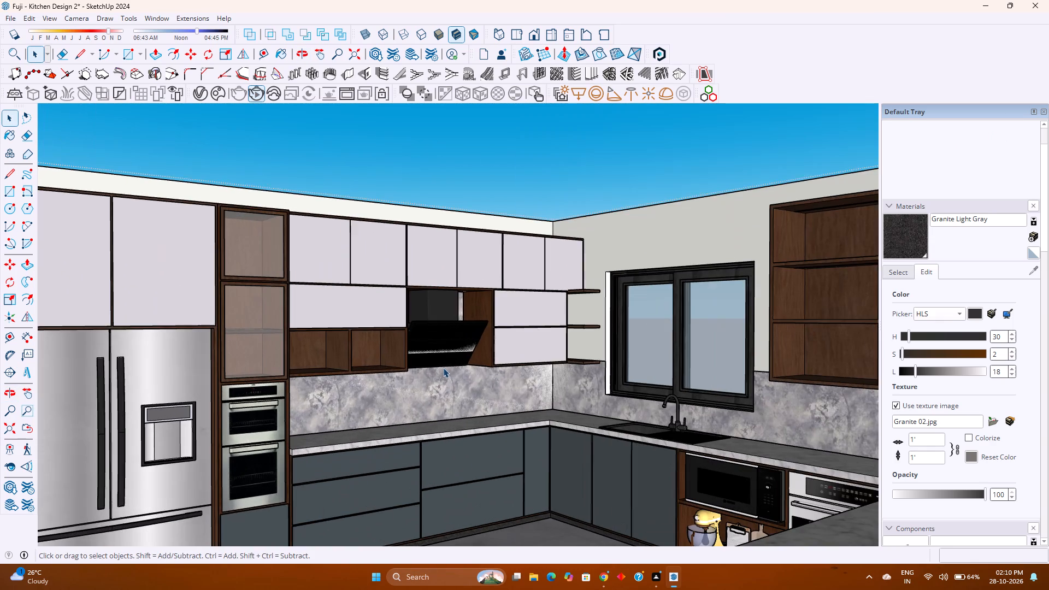
middle_drag(446, 369, 593, 396)
middle_click(593, 397)
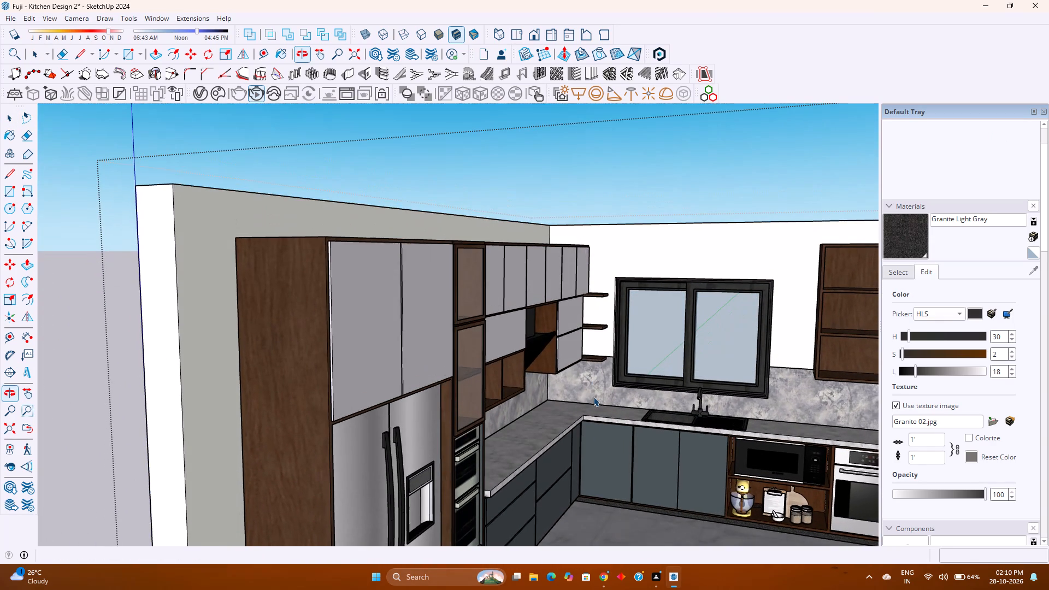
shift+middle_drag(641, 380, 442, 382)
shift+middle_click(440, 382)
middle_drag(438, 383, 449, 375)
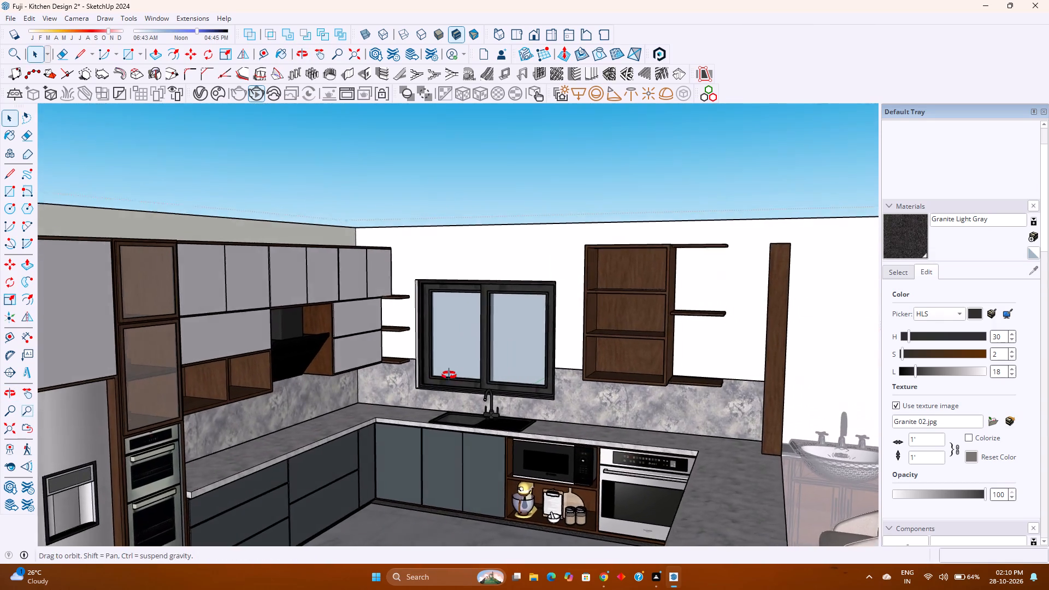
middle_drag(449, 375, 460, 356)
scroll(446, 364, down, 2)
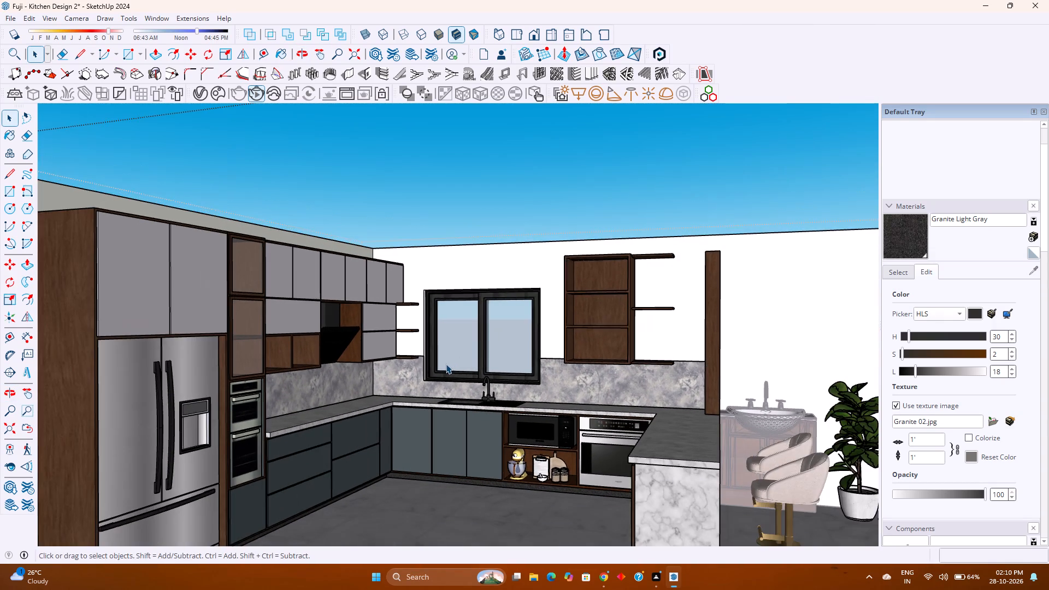
shift+middle_drag(426, 365, 468, 372)
shift+middle_click(468, 372)
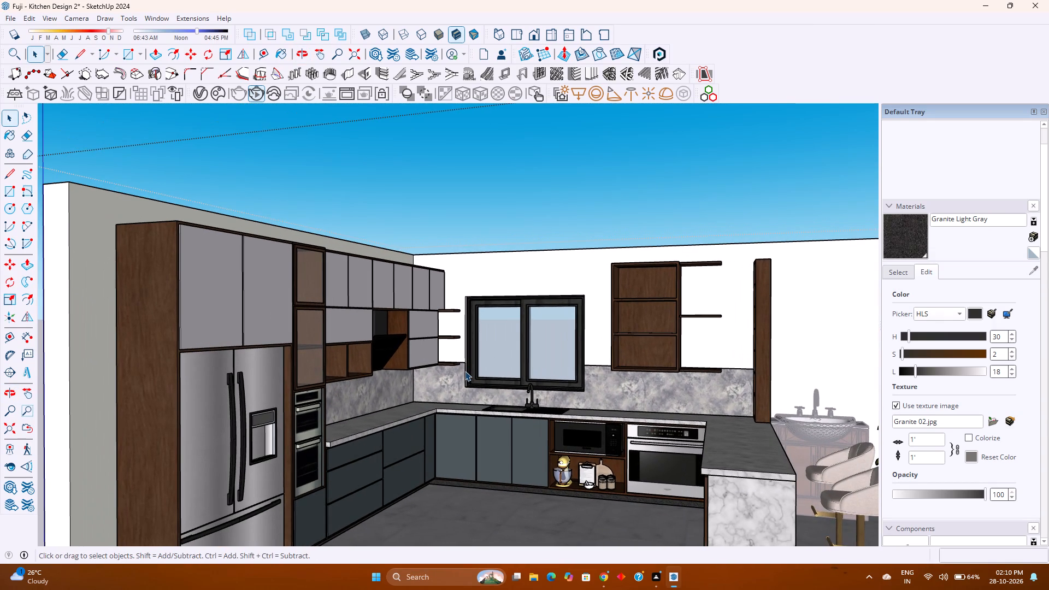
scroll(490, 372, down, 2)
middle_click(499, 374)
middle_click(496, 379)
middle_drag(496, 379, 356, 409)
scroll(378, 379, down, 2)
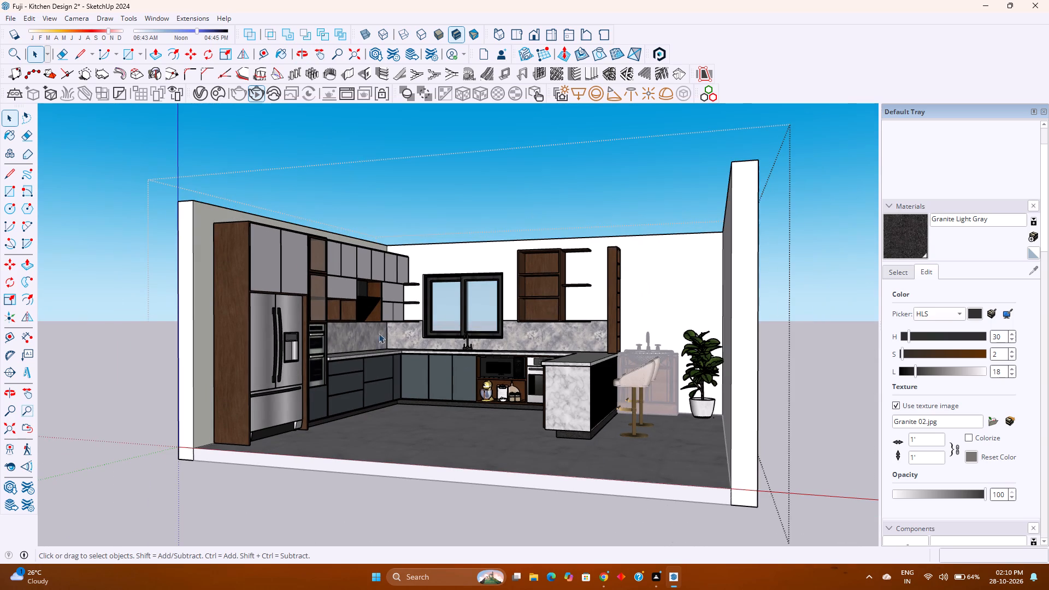
middle_drag(374, 324, 308, 448)
scroll(323, 227, up, 5)
shift+middle_drag(382, 263, 351, 302)
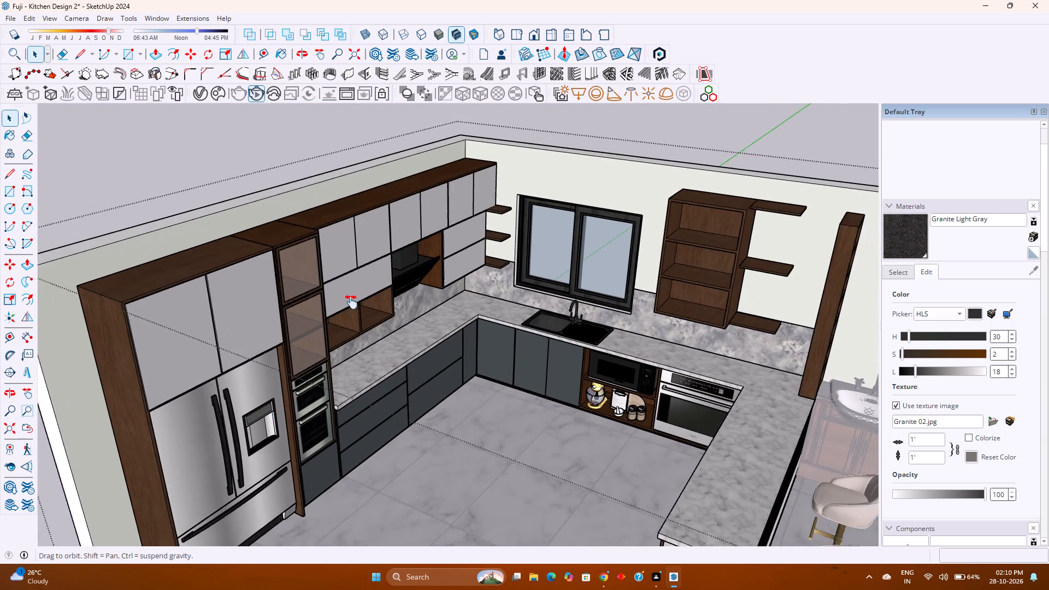
shift+middle_drag(351, 302, 346, 309)
scroll(279, 332, up, 11)
middle_drag(279, 332, 250, 320)
middle_click(250, 320)
scroll(250, 320, up, 7)
middle_drag(257, 315, 208, 282)
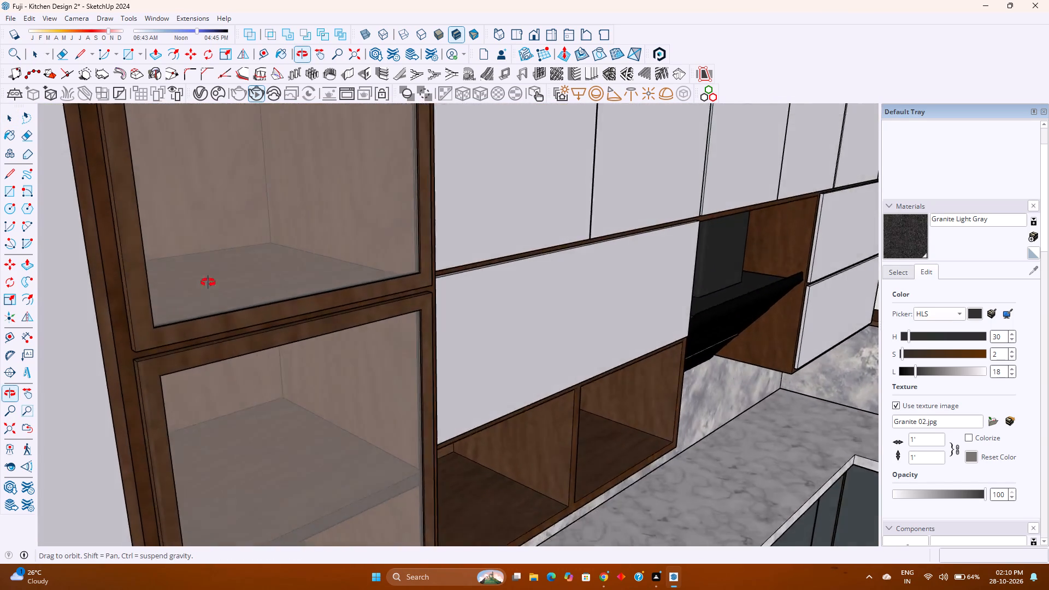
middle_drag(208, 282, 304, 340)
middle_click(304, 340)
scroll(304, 339, down, 10)
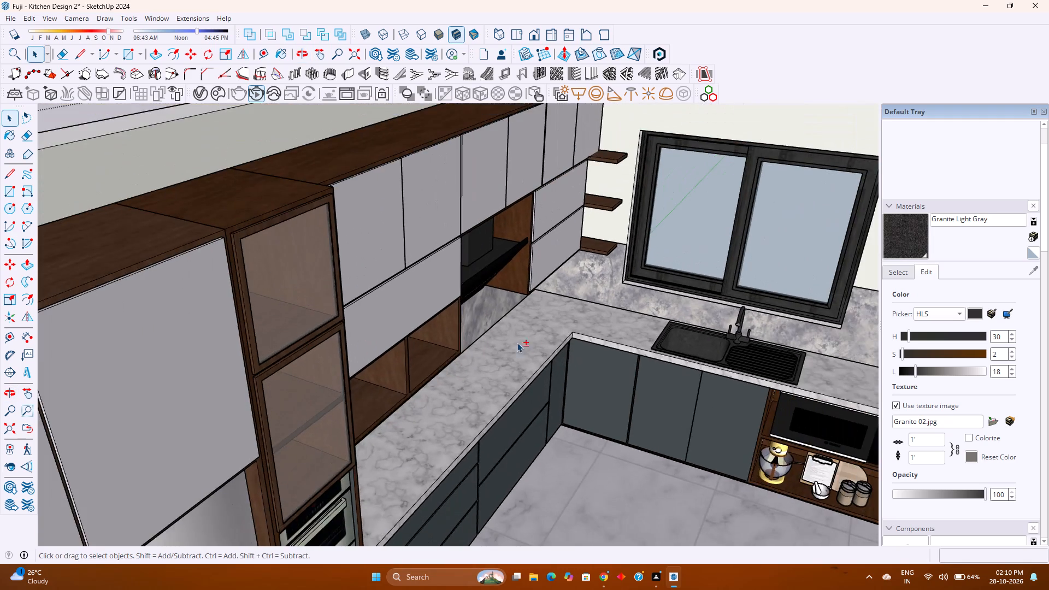
Run a V-Ray test render of the kitchen facing the sink window, review it at 50% zoom, and close the frame buffer.
shift+middle_drag(526, 342, 318, 336)
scroll(318, 327, down, 3)
middle_drag(389, 343, 449, 289)
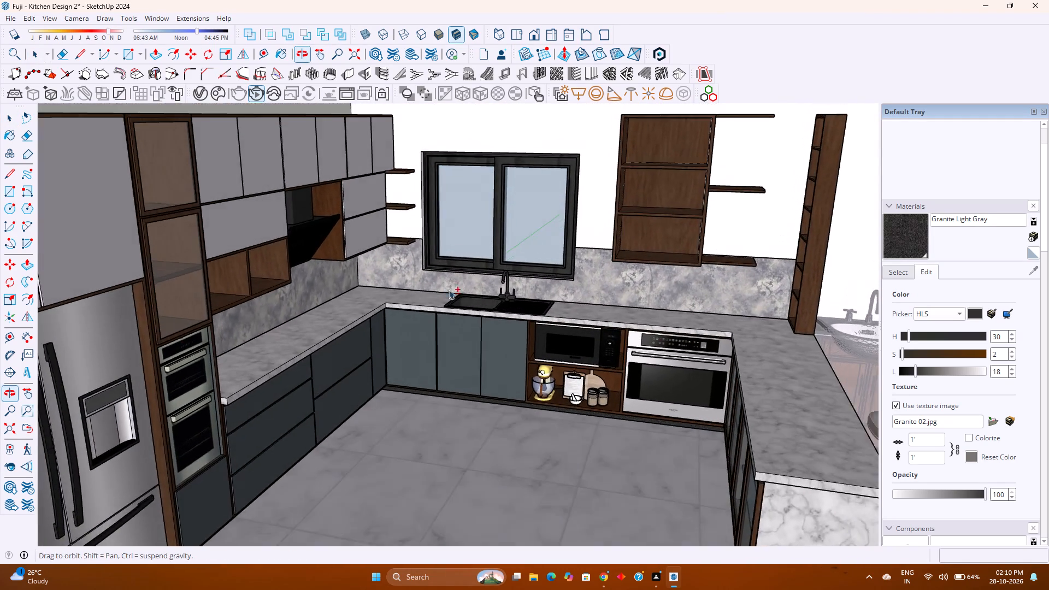
shift+middle_drag(470, 296, 457, 338)
middle_drag(456, 338, 467, 292)
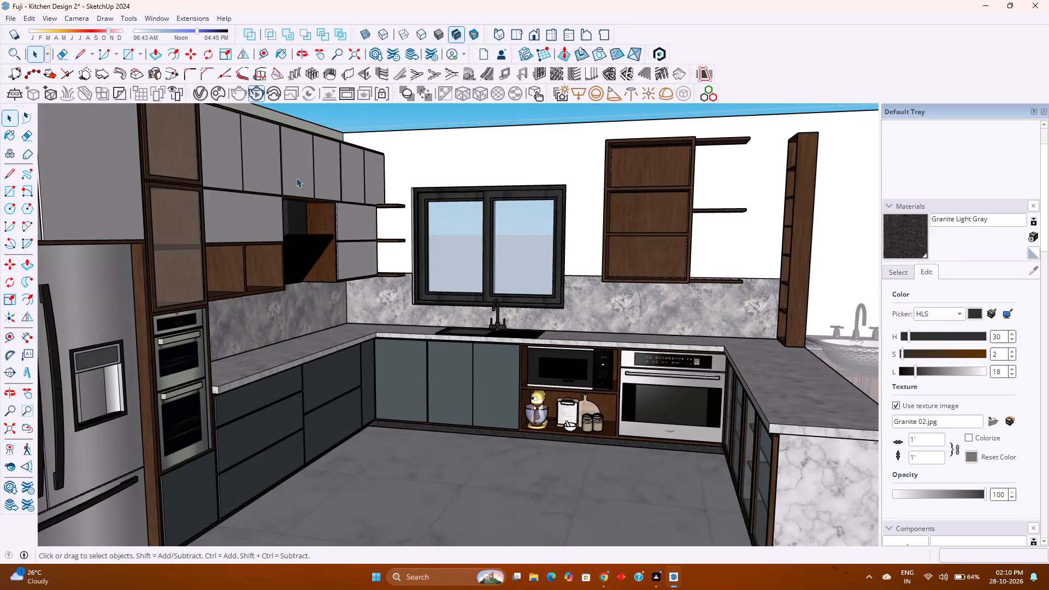
click(252, 99)
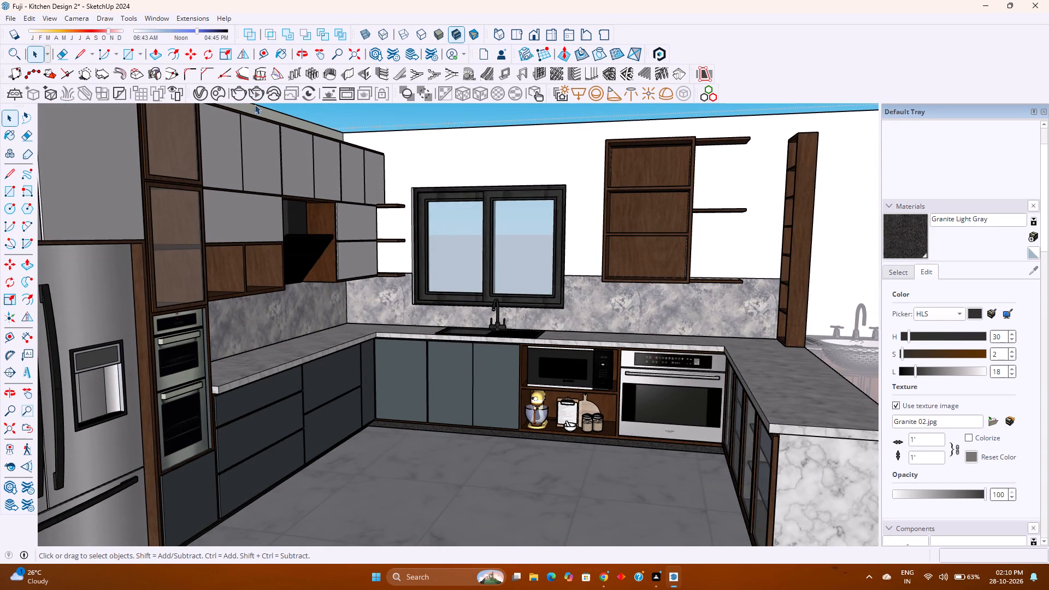
click(258, 93)
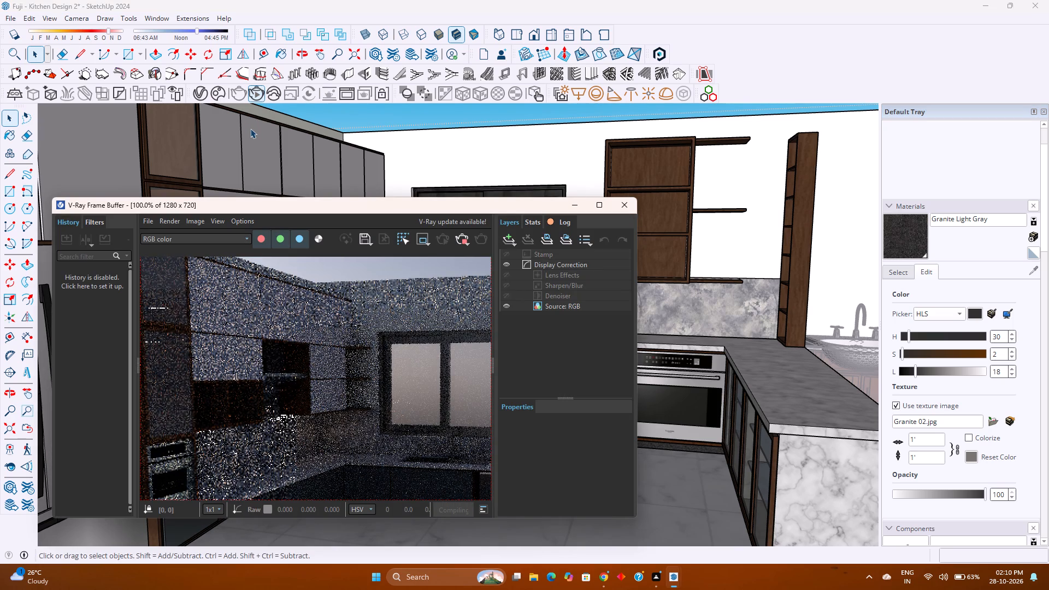
scroll(325, 320, down, 1)
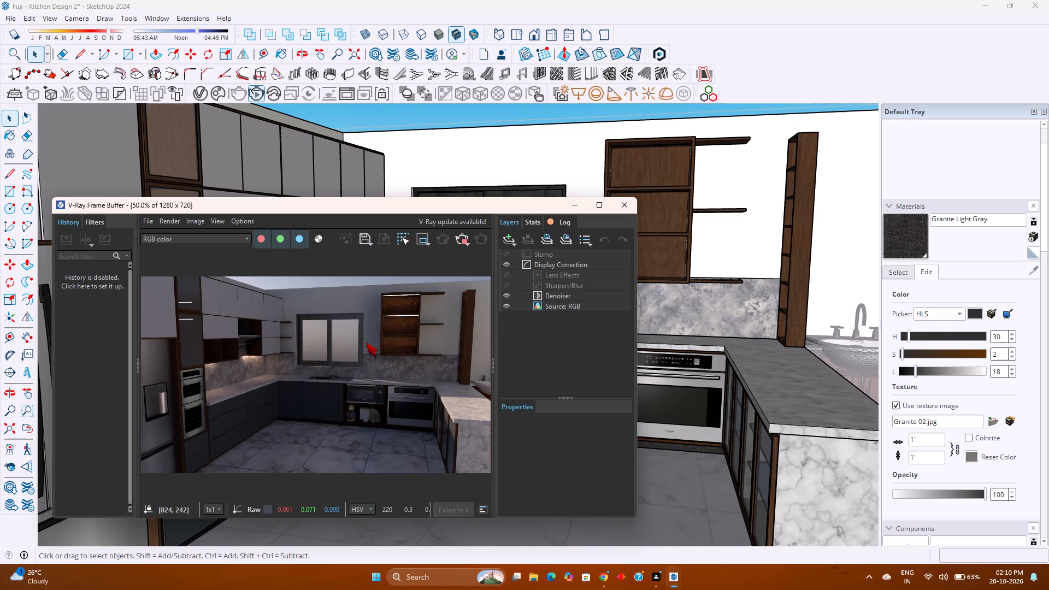
key(space)
click(629, 210)
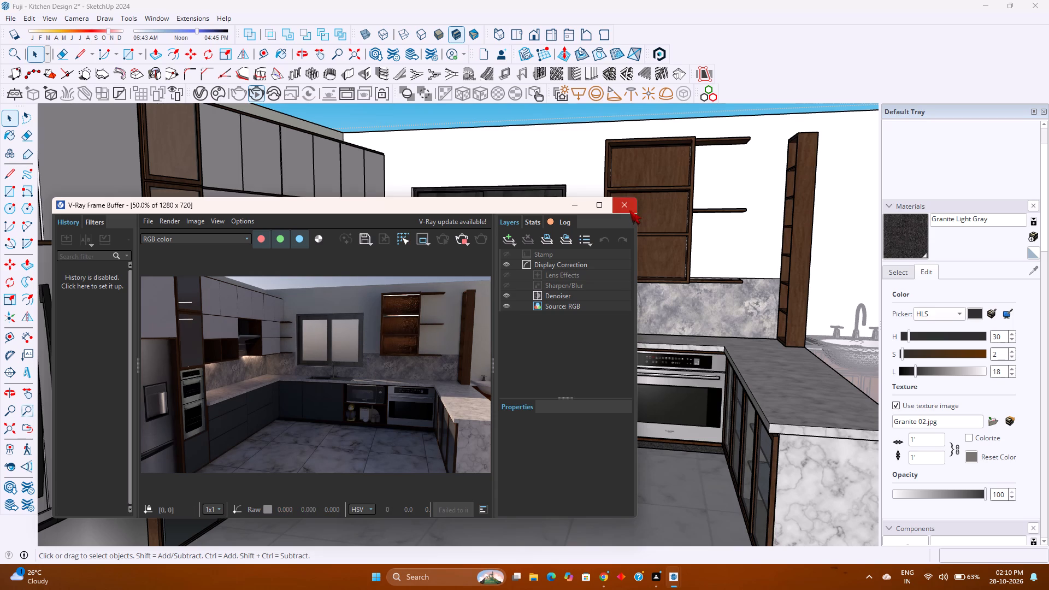
Examine the open wooden wall cabinet above the oven, its underside and the adjoining marble backsplash from several angles.
middle_drag(610, 299, 613, 257)
scroll(613, 257, up, 7)
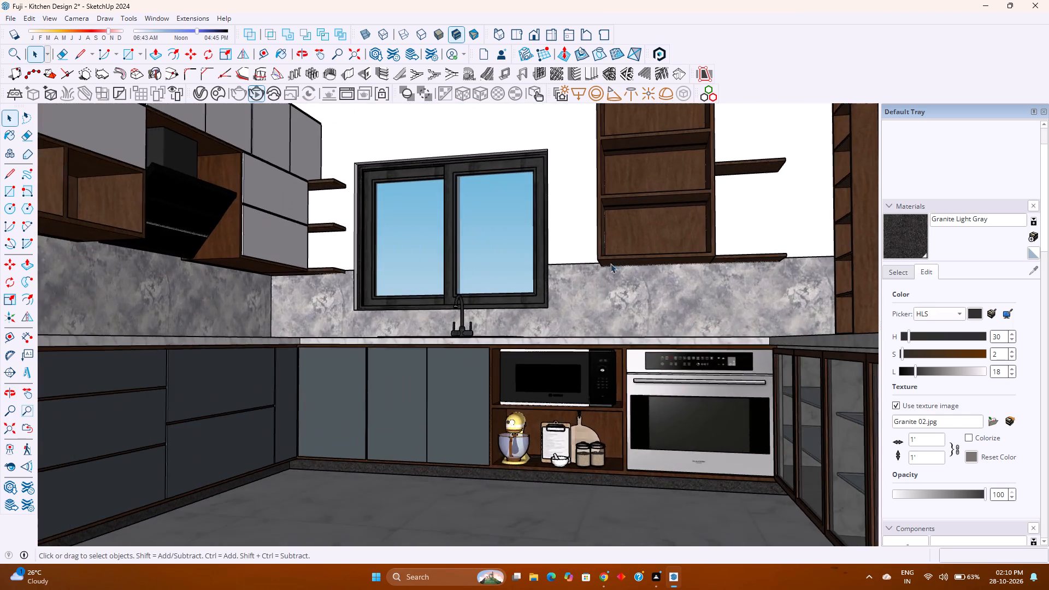
scroll(609, 273, up, 6)
middle_drag(609, 273, 545, 256)
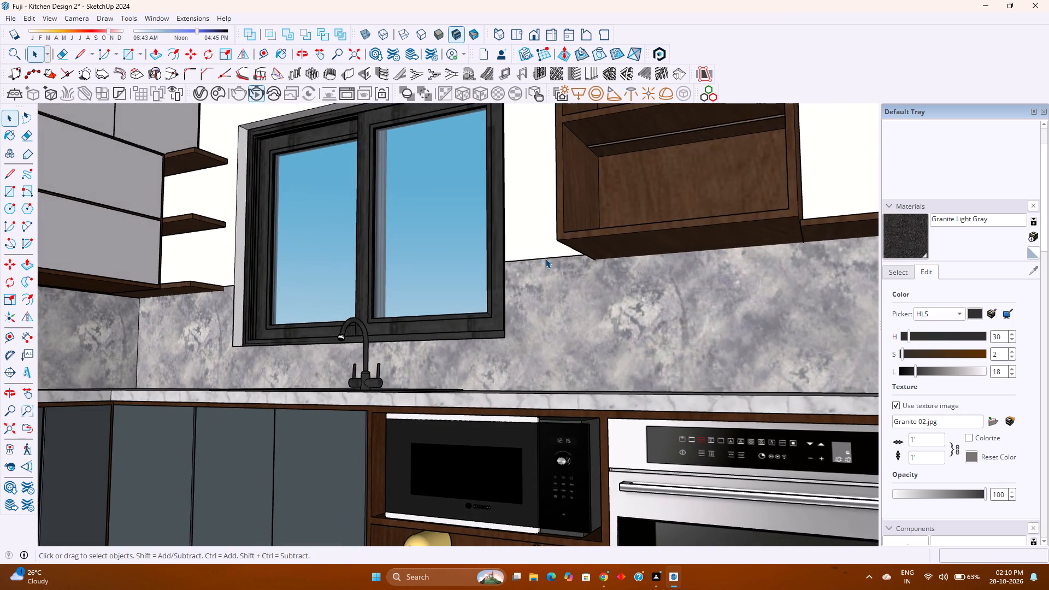
scroll(635, 265, up, 3)
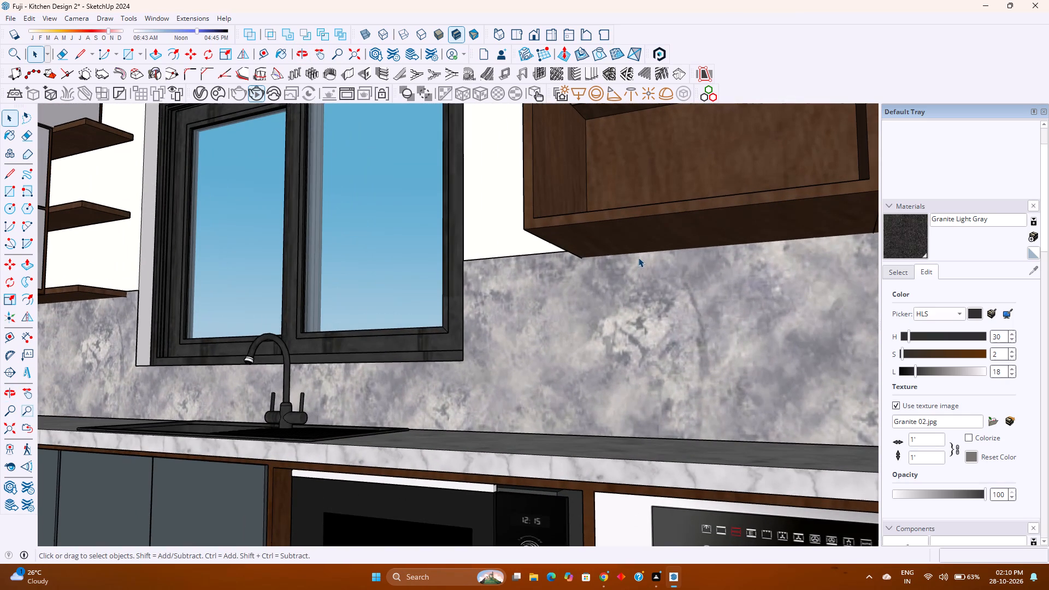
click(640, 251)
scroll(637, 251, up, 3)
middle_drag(630, 250, 565, 226)
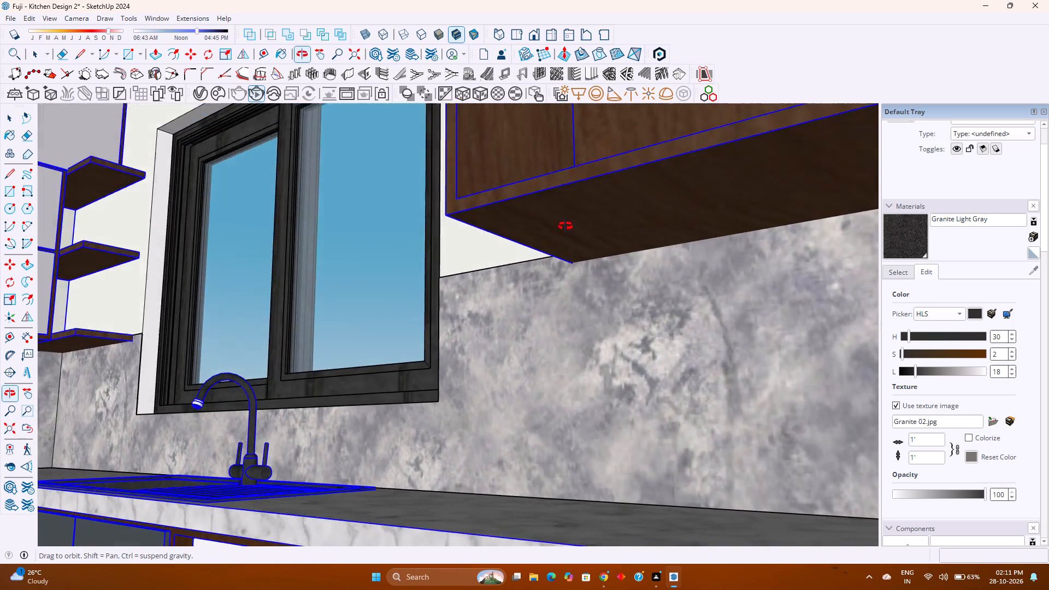
middle_drag(565, 226, 775, 359)
middle_click(775, 359)
middle_drag(557, 264, 623, 301)
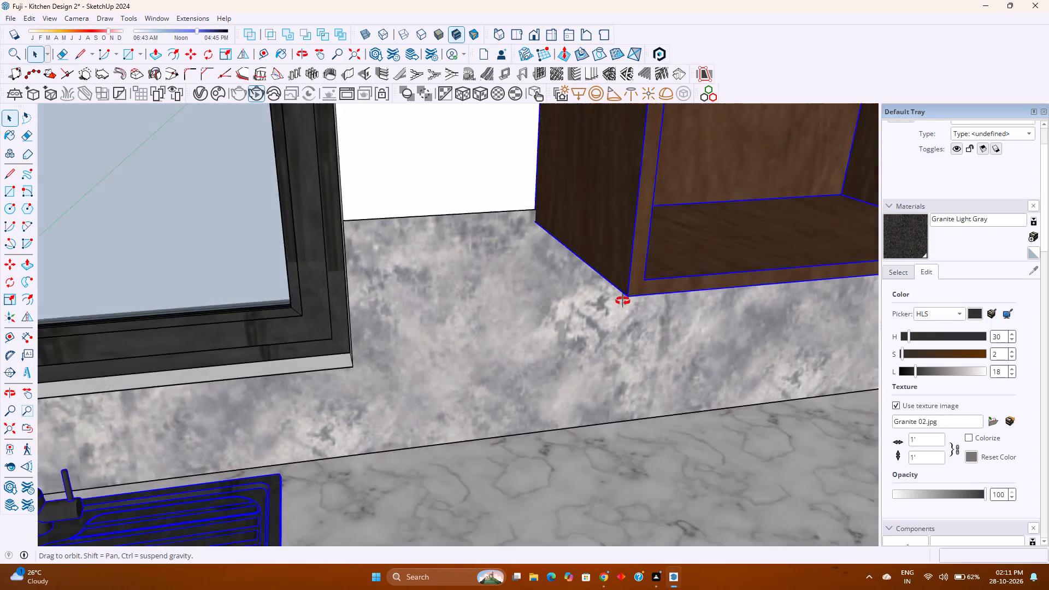
middle_drag(623, 301, 508, 280)
middle_click(508, 280)
middle_drag(508, 297, 525, 191)
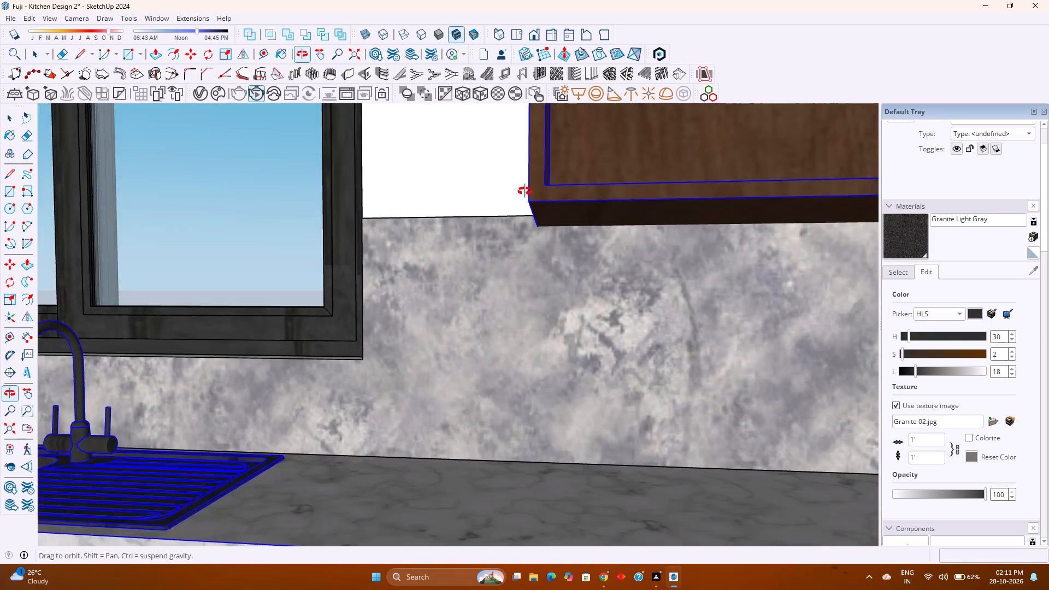
middle_drag(525, 191, 537, 184)
middle_click(538, 183)
scroll(511, 260, up, 1)
middle_drag(510, 260, 764, 364)
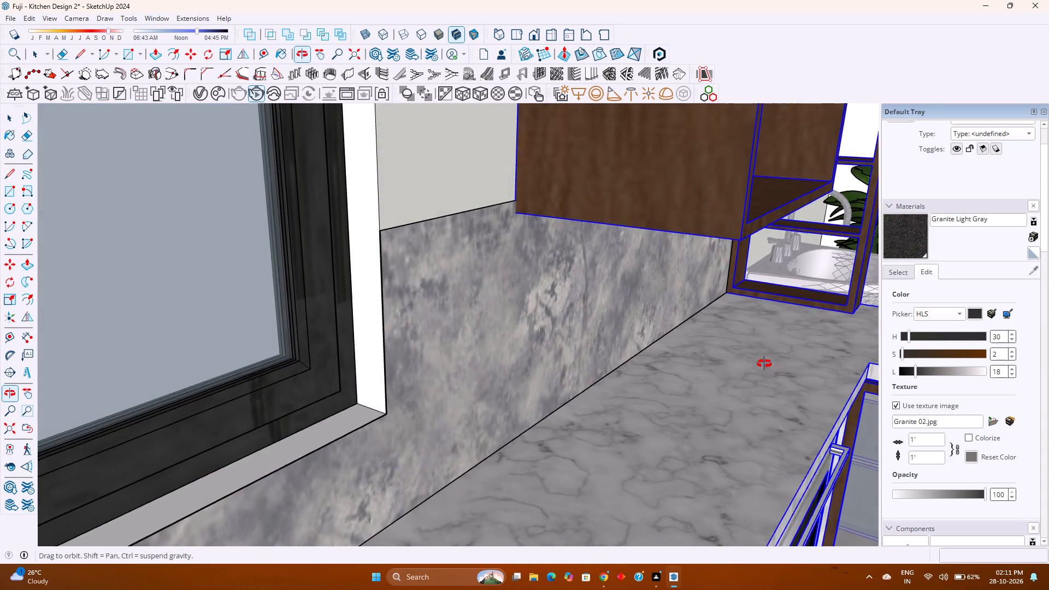
middle_drag(764, 364, 734, 357)
middle_click(734, 357)
scroll(439, 336, up, 2)
middle_drag(439, 336, 419, 338)
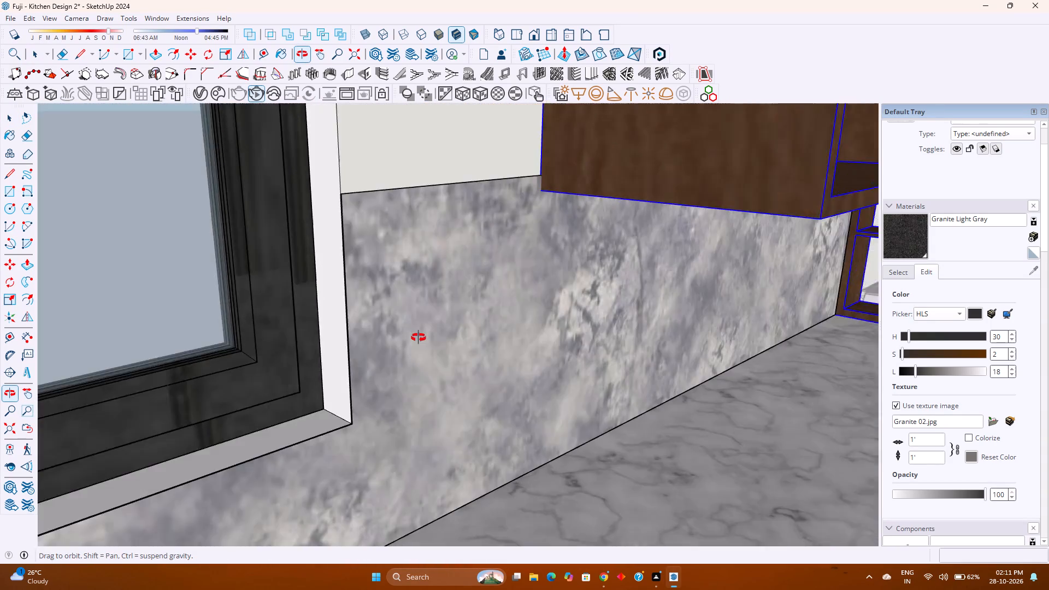
middle_drag(419, 338, 351, 337)
middle_click(351, 337)
scroll(350, 337, down, 8)
middle_drag(537, 350, 500, 236)
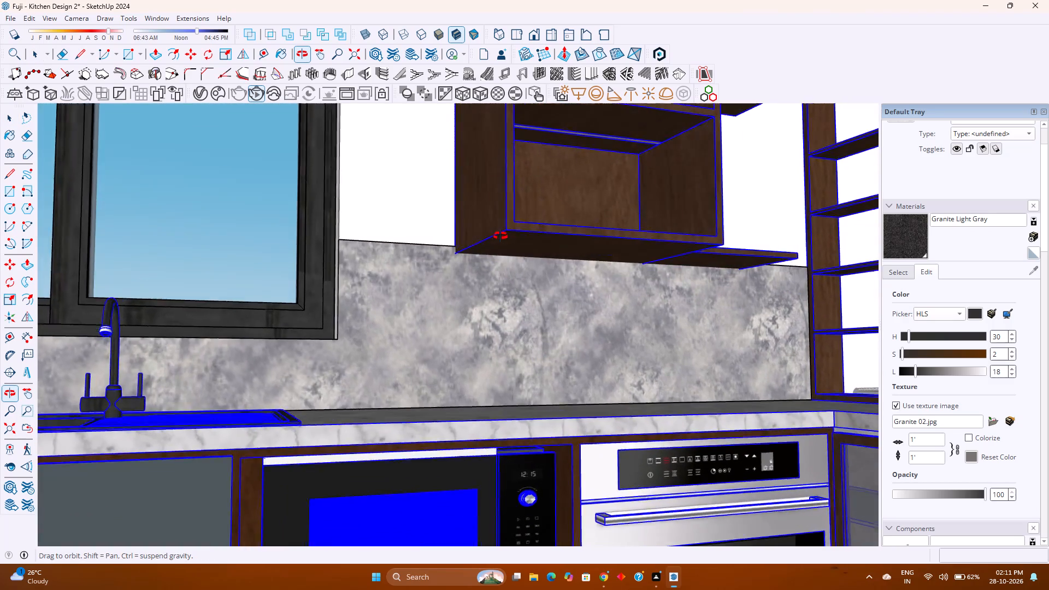
middle_drag(500, 236, 499, 231)
middle_drag(498, 230, 547, 193)
scroll(516, 240, up, 8)
middle_drag(568, 264, 430, 263)
scroll(429, 263, down, 9)
scroll(436, 258, up, 1)
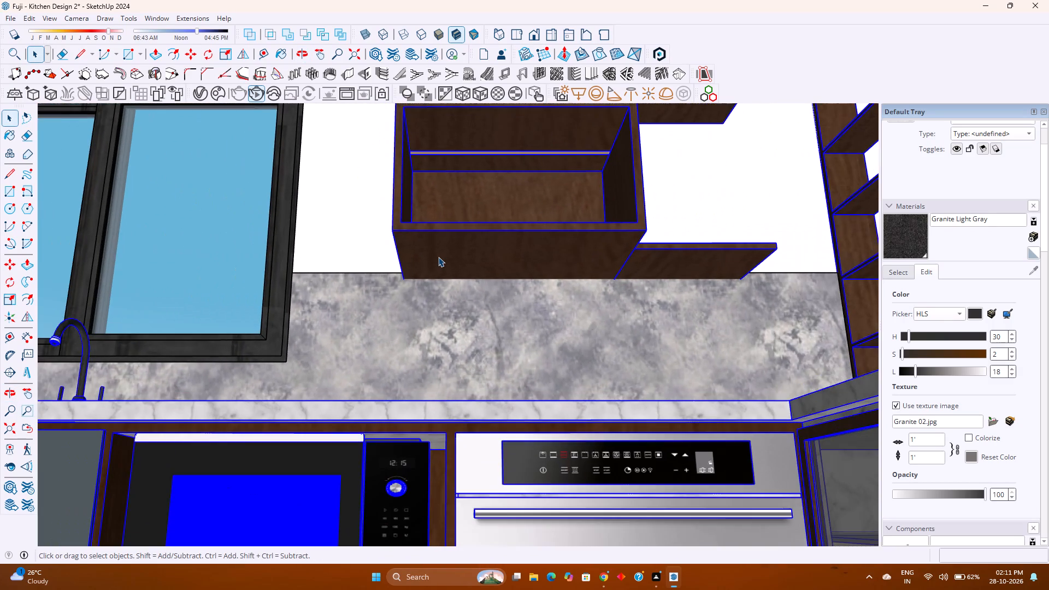
scroll(440, 257, up, 4)
scroll(443, 263, down, 3)
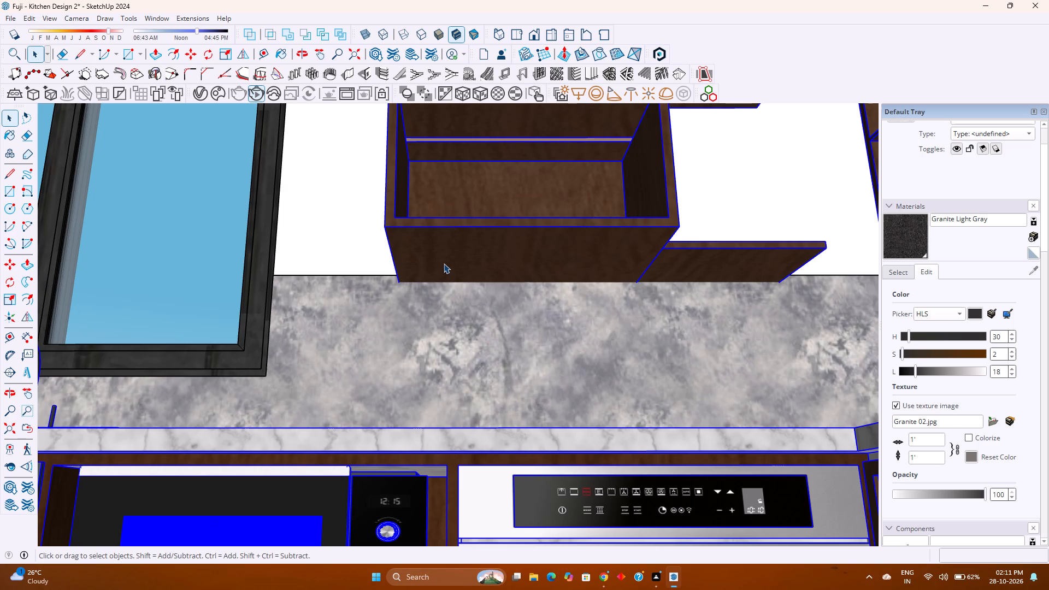
Open the nested group of the wooden wall cabinet above the oven for editing.
double_click(444, 263)
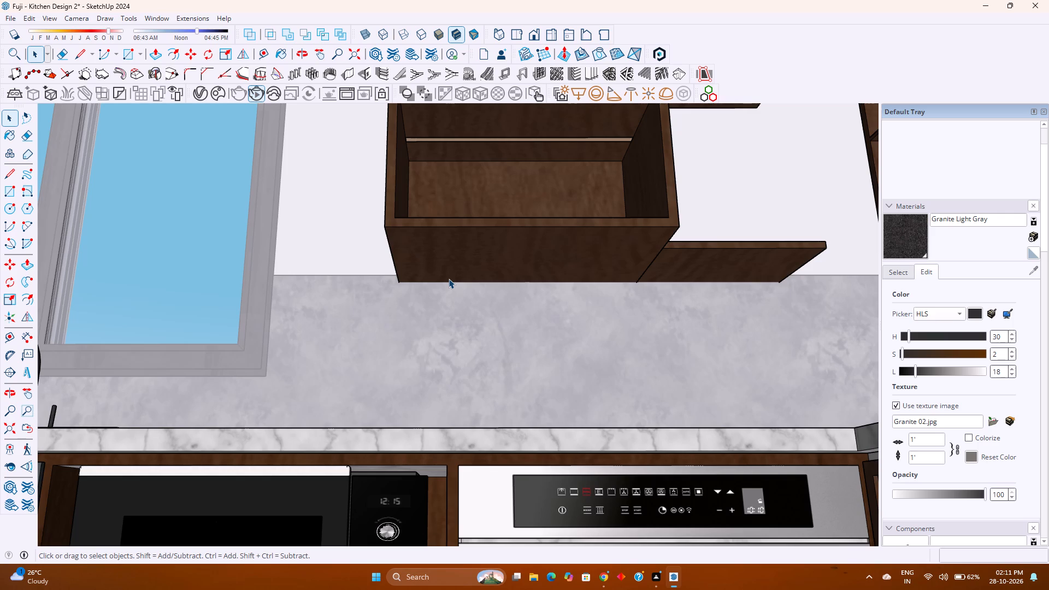
click(679, 271)
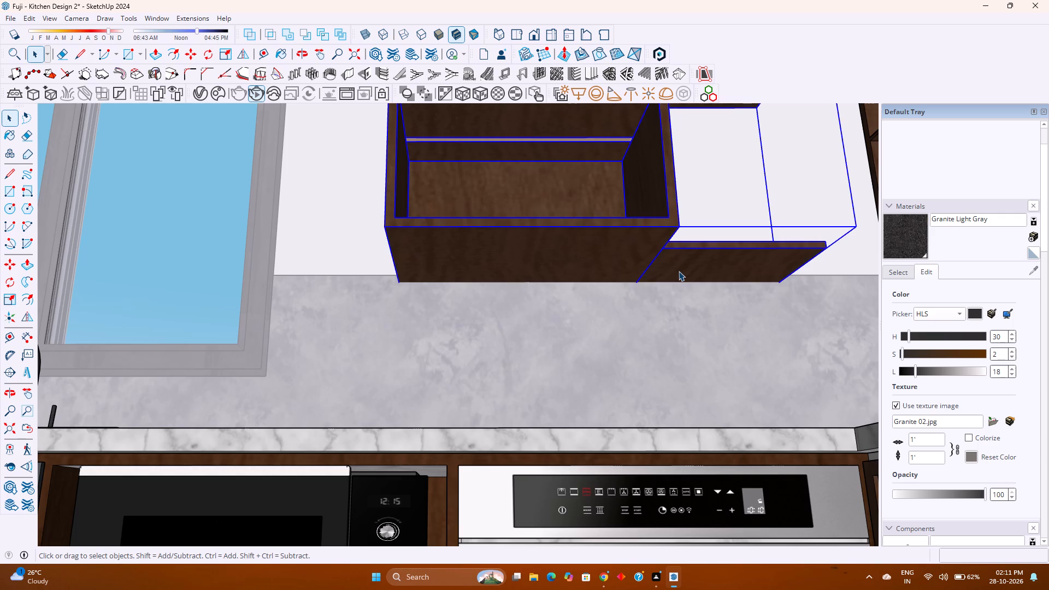
double_click(679, 271)
With back edges shown, copy the rear edge of the cabinet's underside 1 inch forward along the green axis.
scroll(679, 287, up, 5)
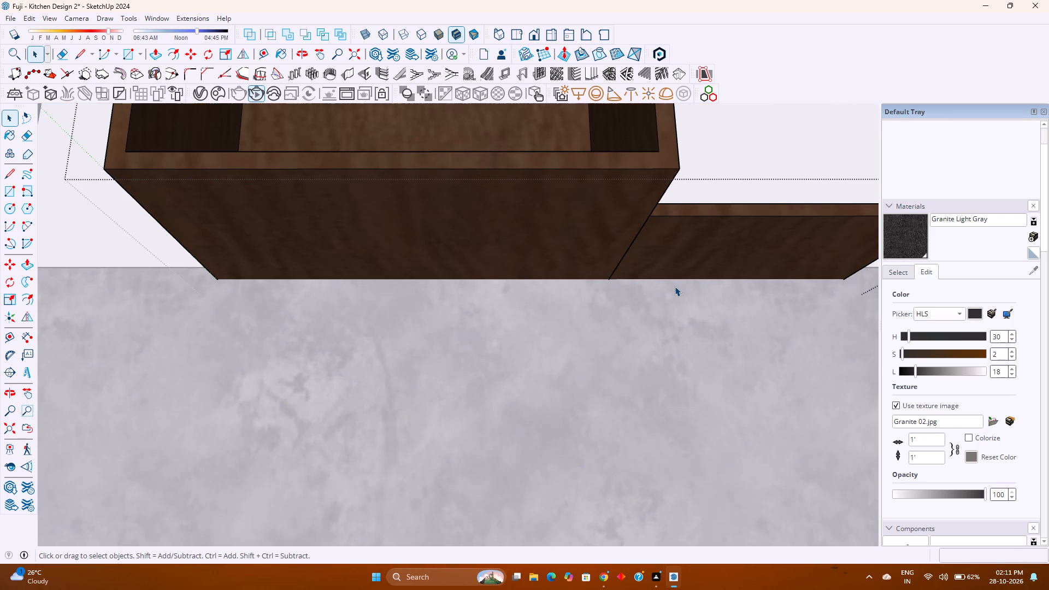
middle_drag(412, 278, 455, 329)
scroll(456, 324, down, 4)
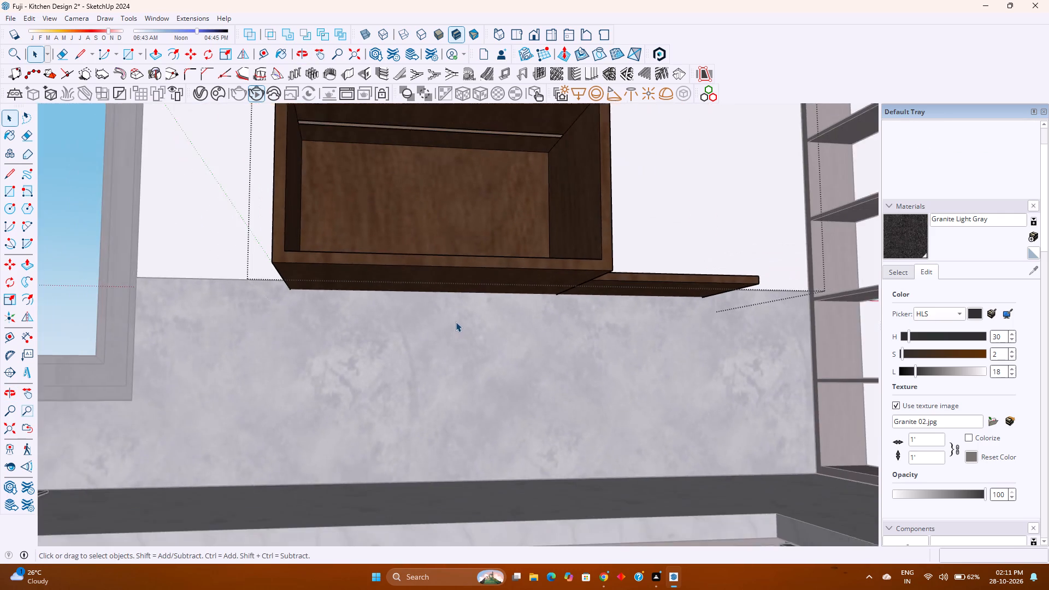
scroll(456, 322, down, 1)
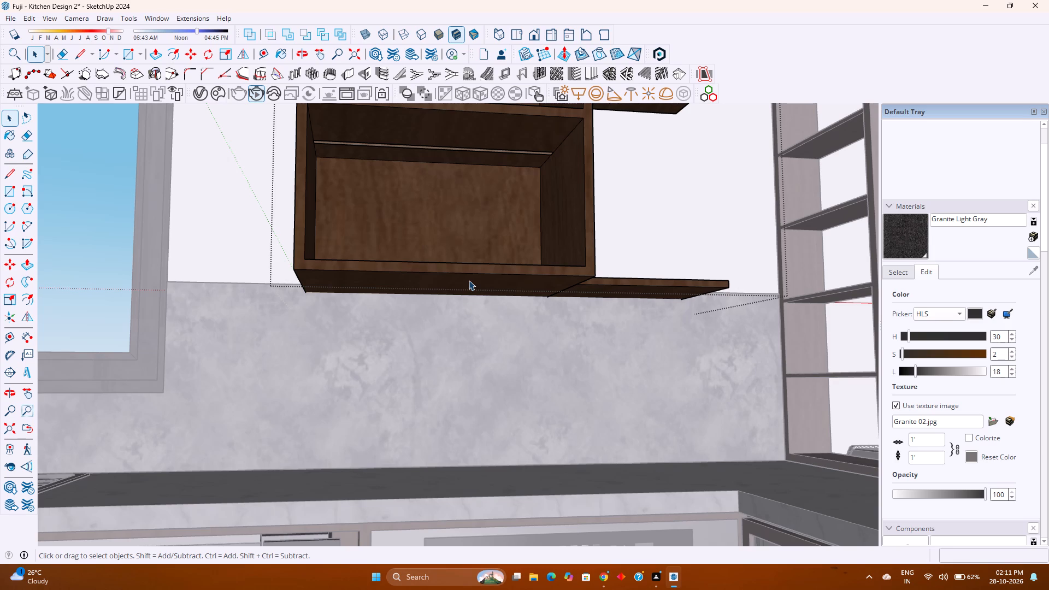
middle_drag(443, 292, 475, 242)
scroll(323, 305, up, 1)
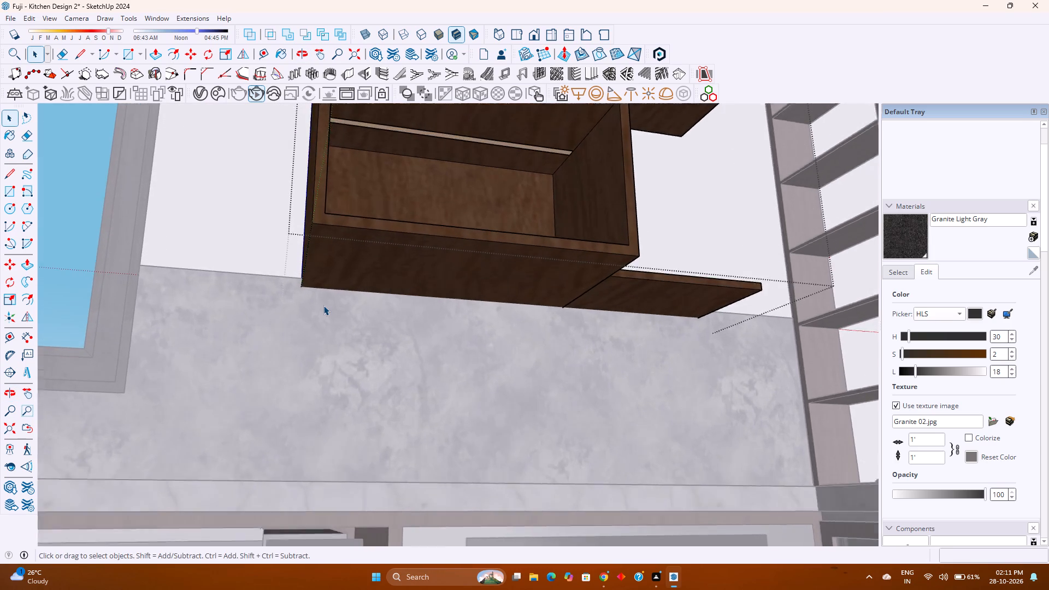
scroll(323, 305, up, 4)
middle_drag(323, 305, 451, 292)
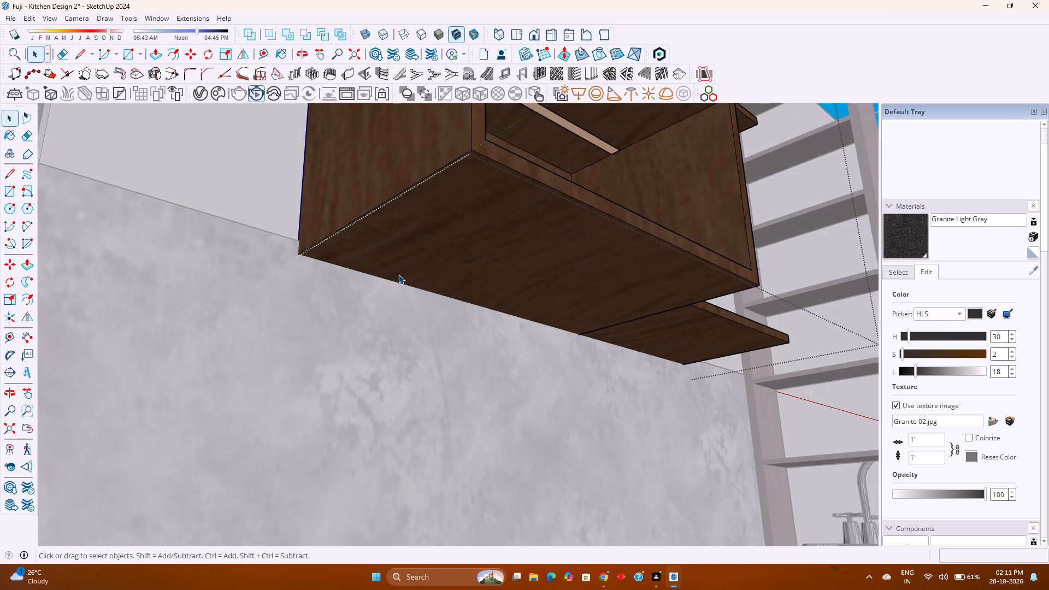
key(k)
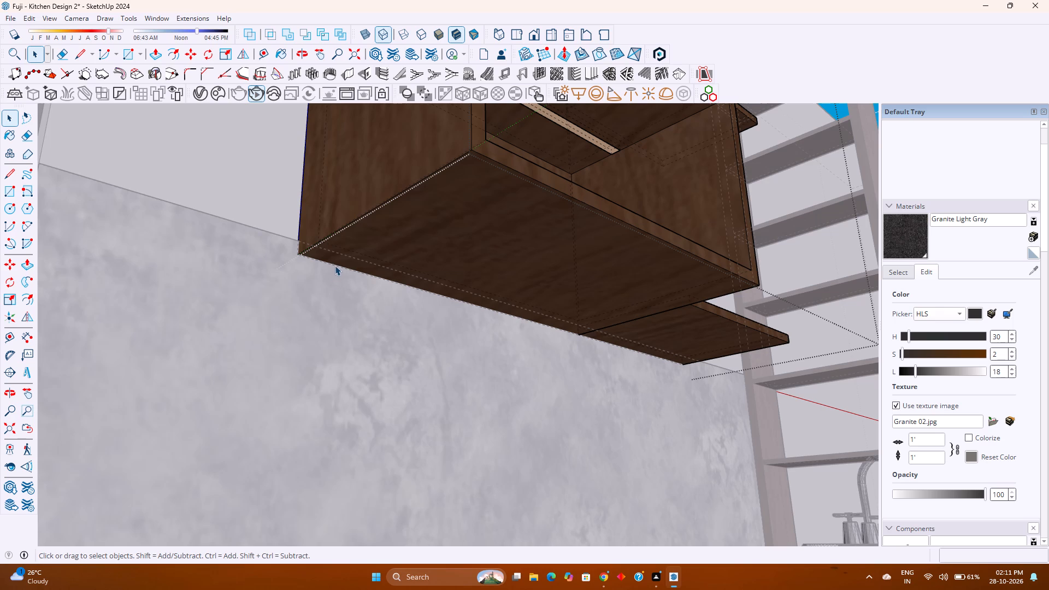
click(336, 265)
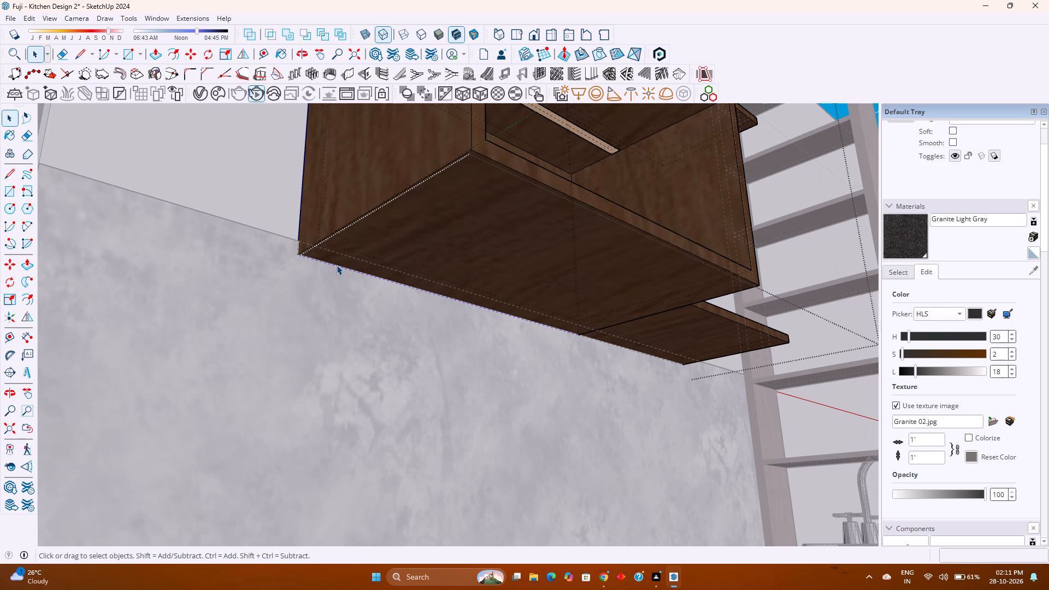
key(m)
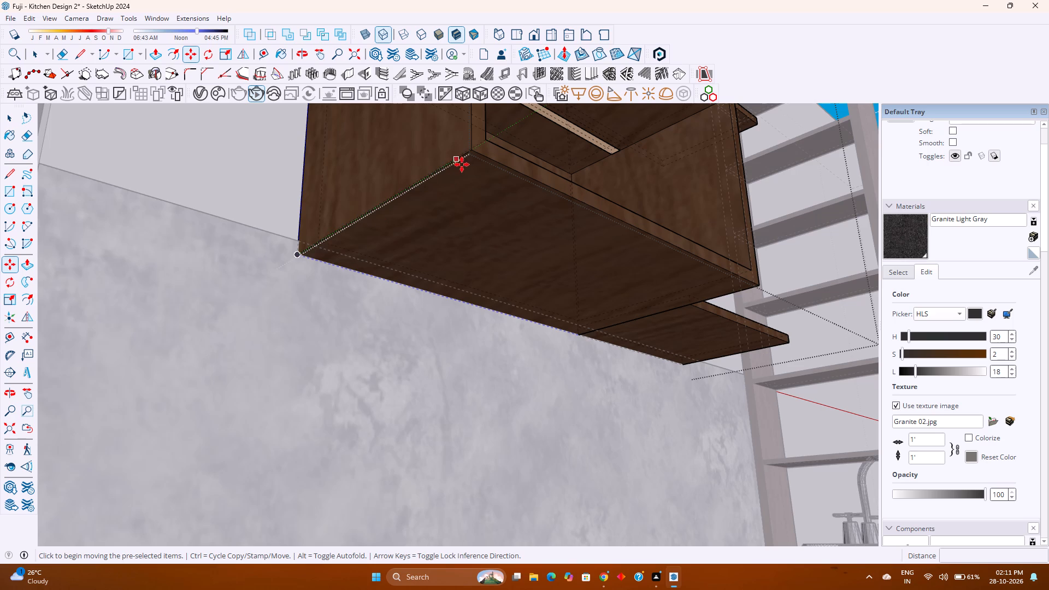
click(475, 150)
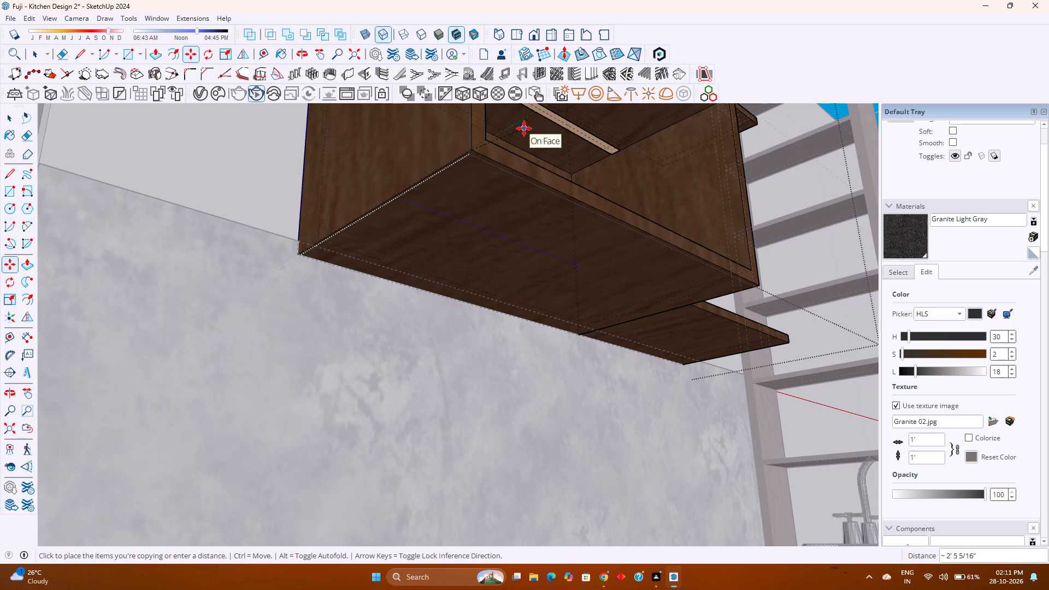
key(Left)
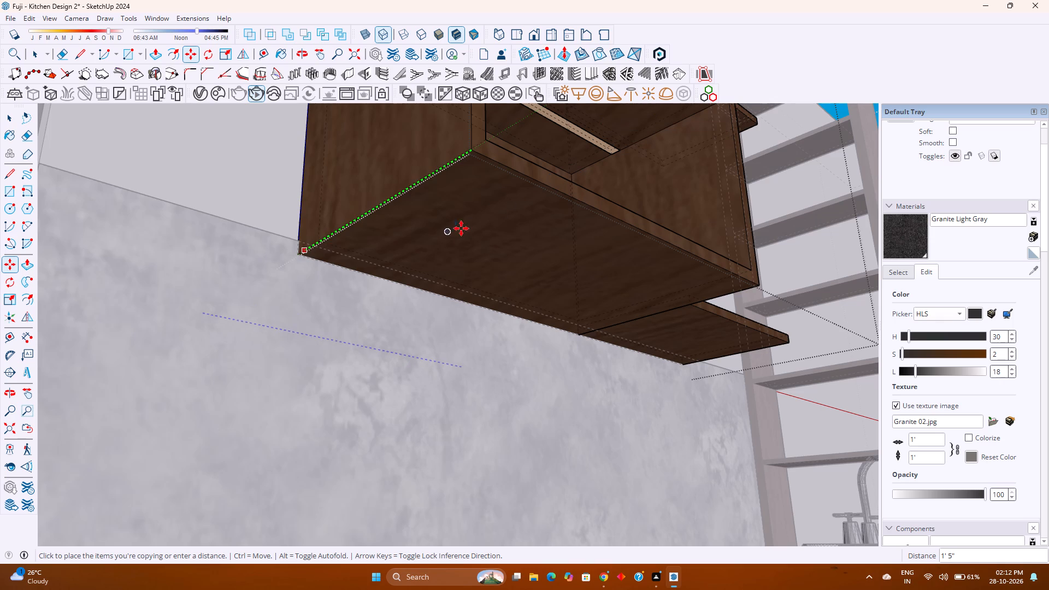
scroll(431, 277, down, 5)
scroll(488, 244, down, 7)
middle_drag(488, 245, 467, 329)
scroll(470, 329, up, 1)
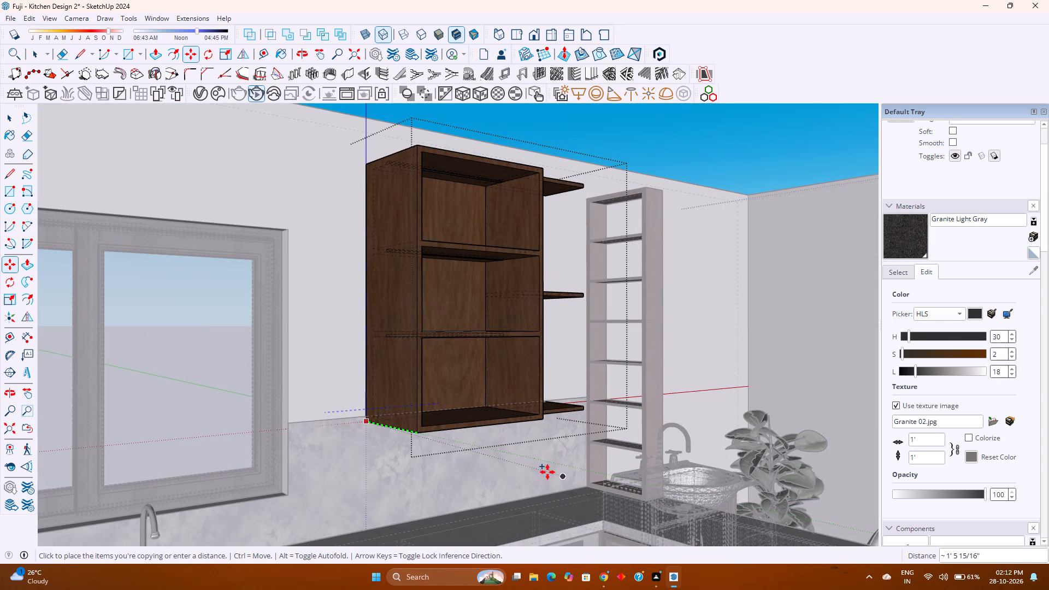
scroll(375, 427, up, 7)
middle_drag(375, 428, 587, 445)
middle_click(587, 445)
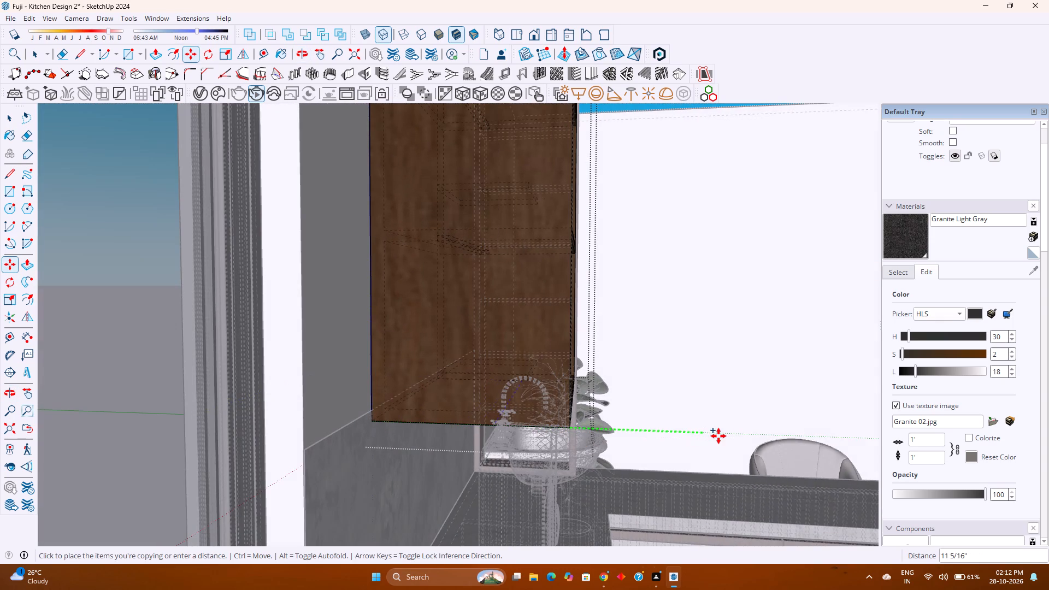
key(1)
key(Return)
Copy the new underside line another 1 inch forward along the green axis, with the back-edge display off.
middle_drag(515, 453, 454, 396)
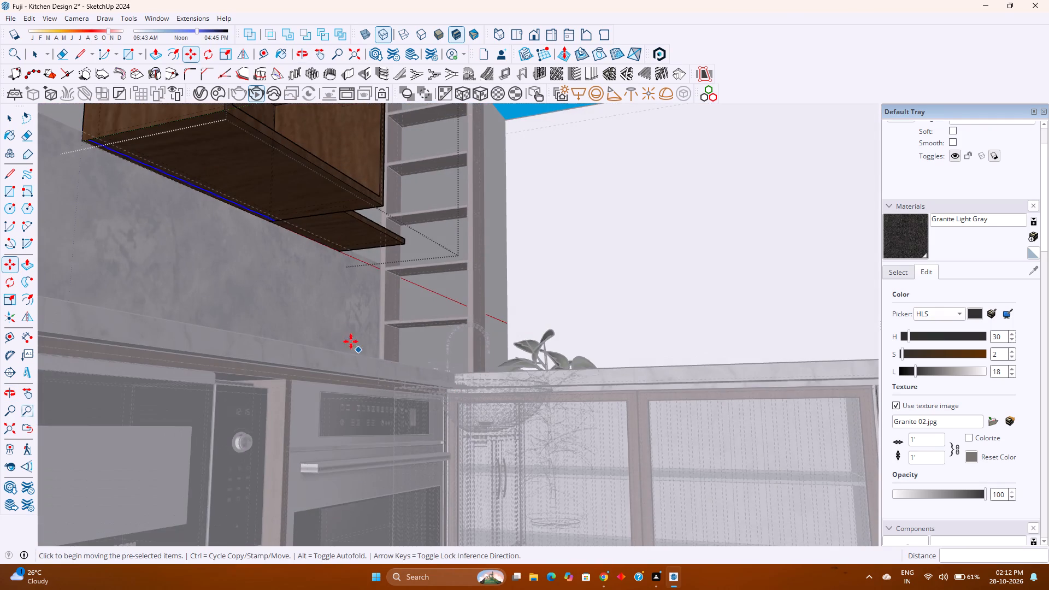
shift+middle_drag(333, 321, 427, 421)
scroll(197, 297, up, 9)
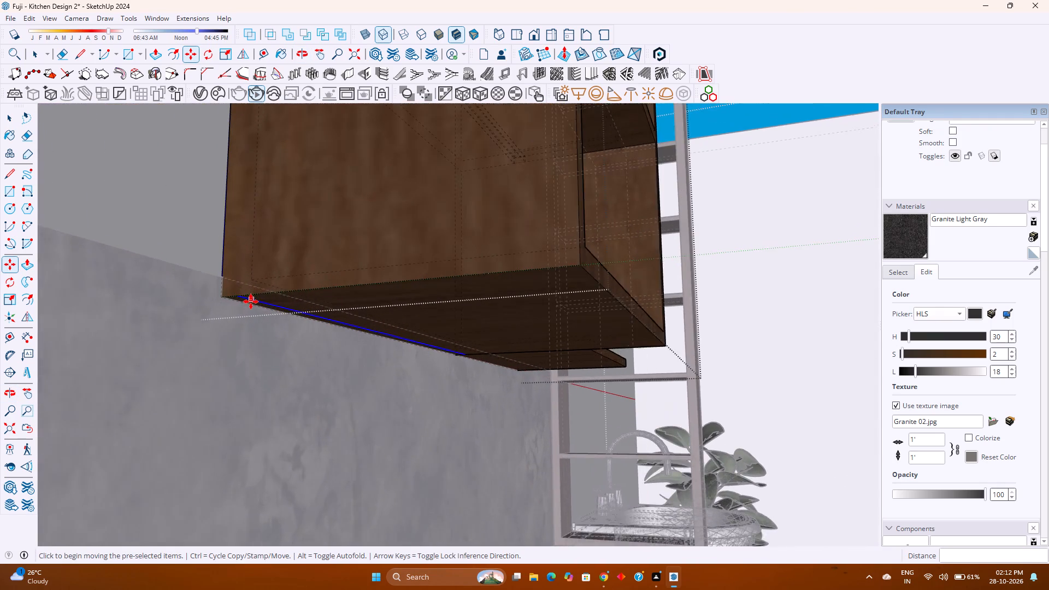
scroll(251, 302, up, 4)
click(231, 289)
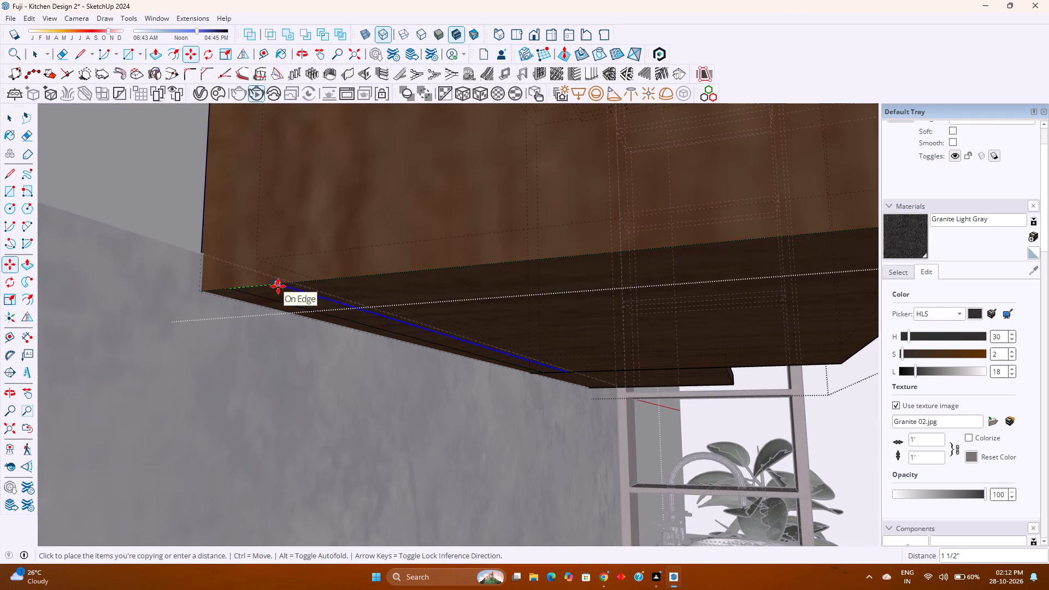
key(k)
middle_drag(278, 286, 268, 272)
middle_drag(264, 269, 257, 258)
key(Left)
key(1)
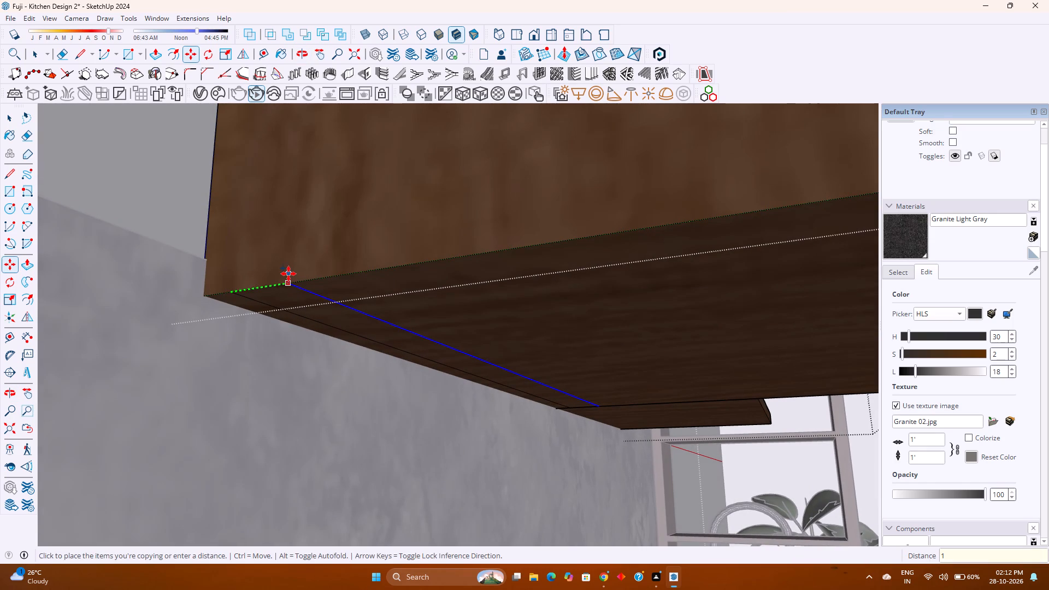
key(Return)
middle_drag(293, 324, 225, 296)
middle_click(225, 296)
key(space)
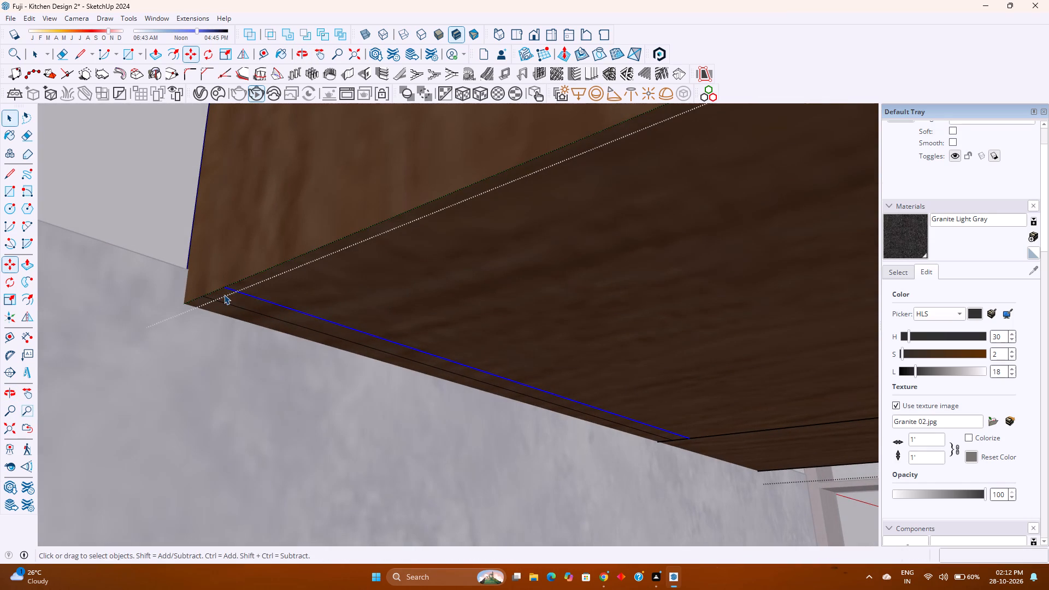
Copy the short side edge between the two underside lines 0.5 inch inward from the cabinet's window-side end.
scroll(233, 300, up, 6)
middle_drag(232, 300, 85, 274)
scroll(225, 320, up, 2)
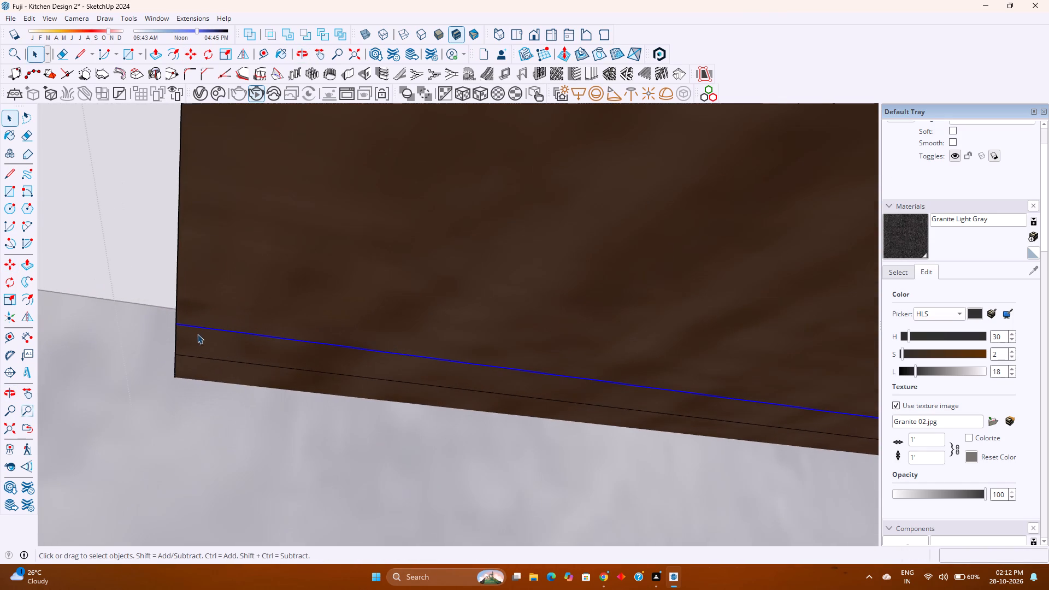
click(177, 341)
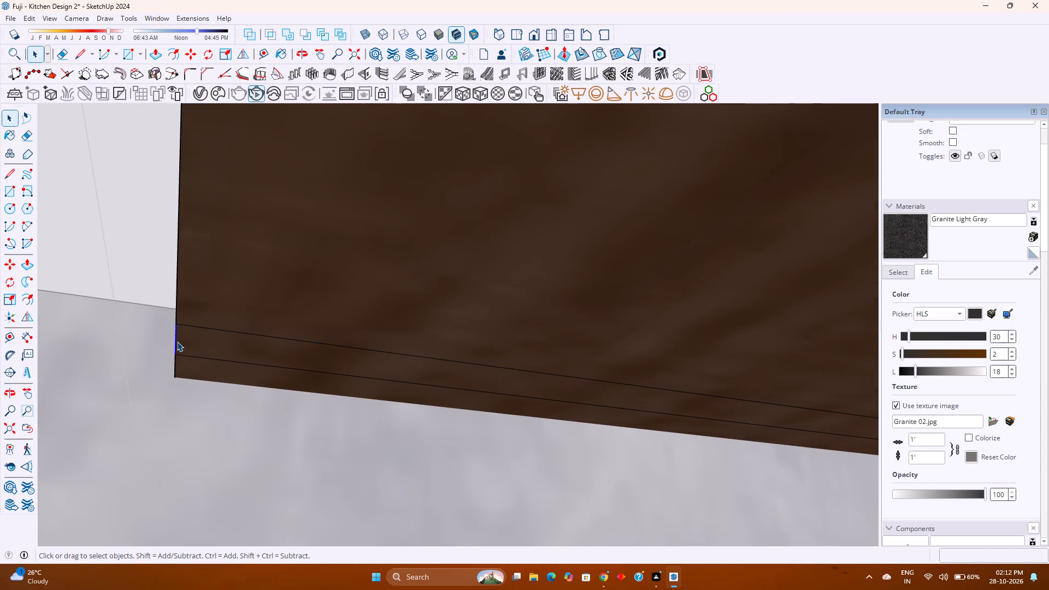
key(m)
click(176, 323)
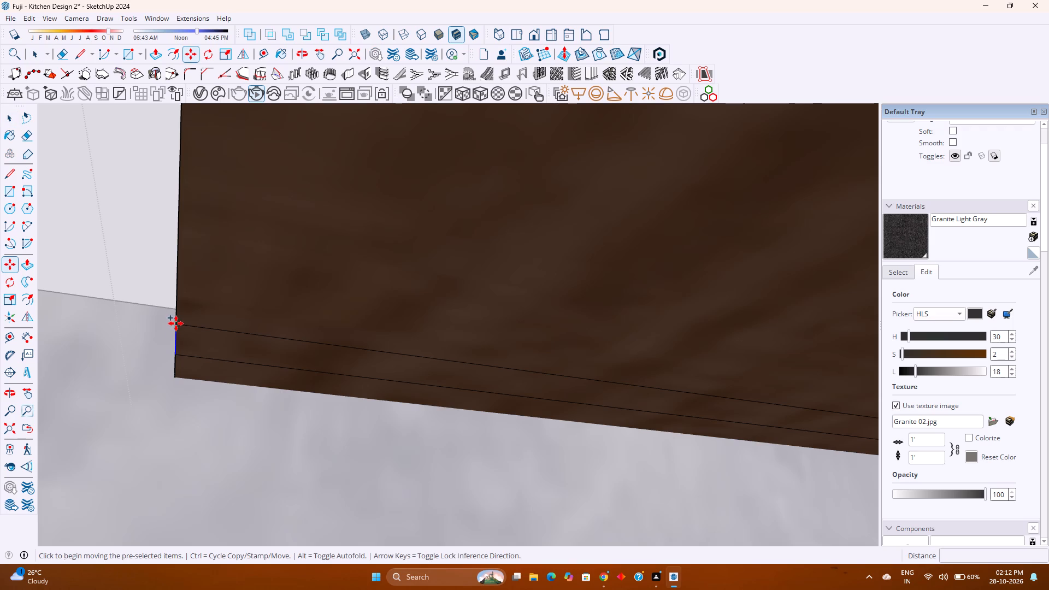
text(0.5)
key(Return)
Erase the two leftover line stubs between the strip outline and the underside's window-side edge on the wooden wall cabinet.
key(e)
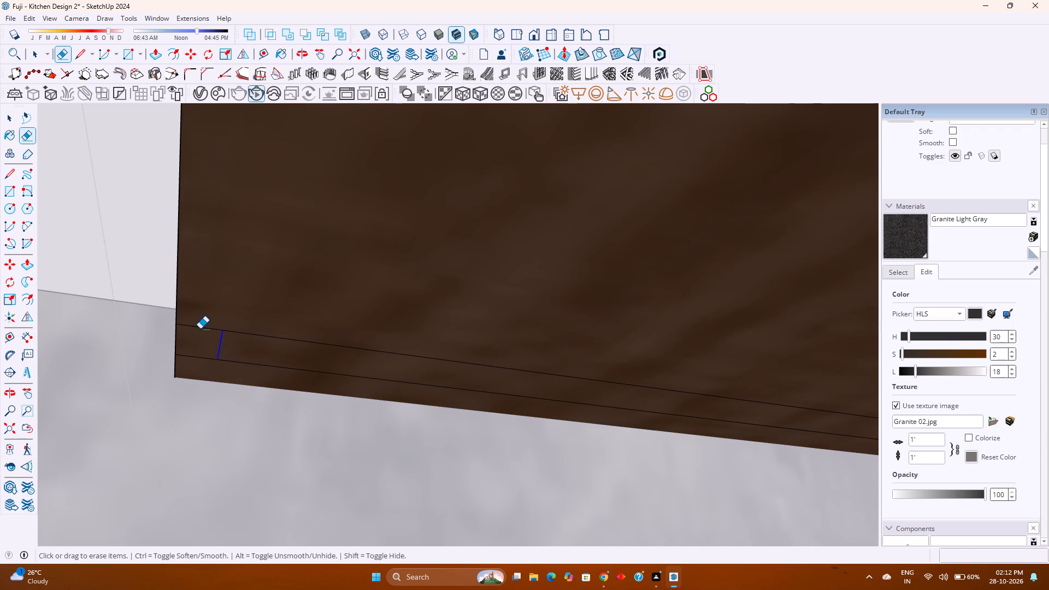
click(200, 329)
click(196, 357)
scroll(196, 357, down, 3)
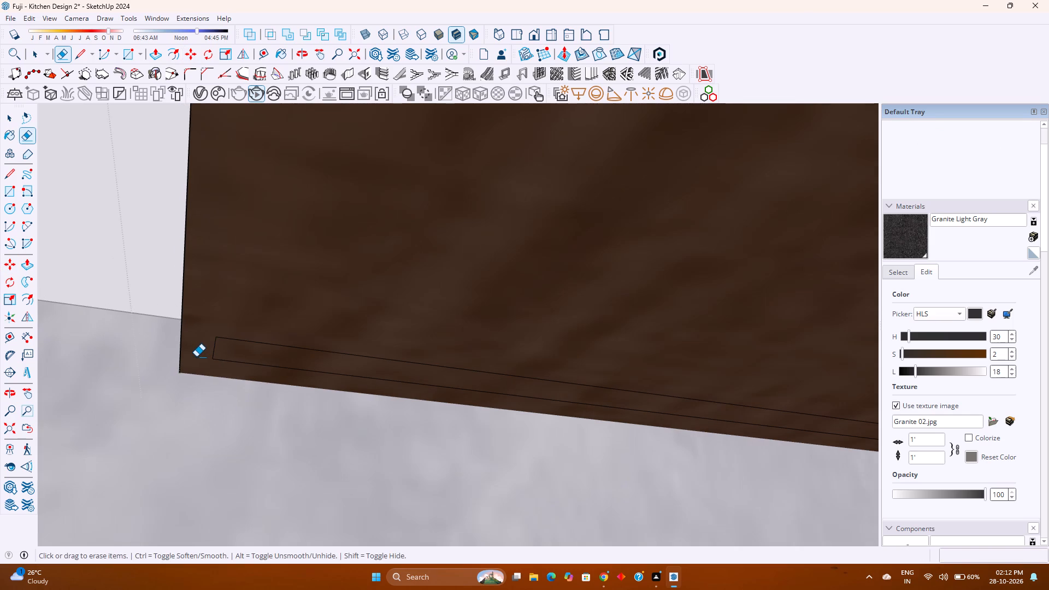
Push the outlined strip 0.5 inch into the cabinet's underside to form a groove.
key(p)
click(235, 350)
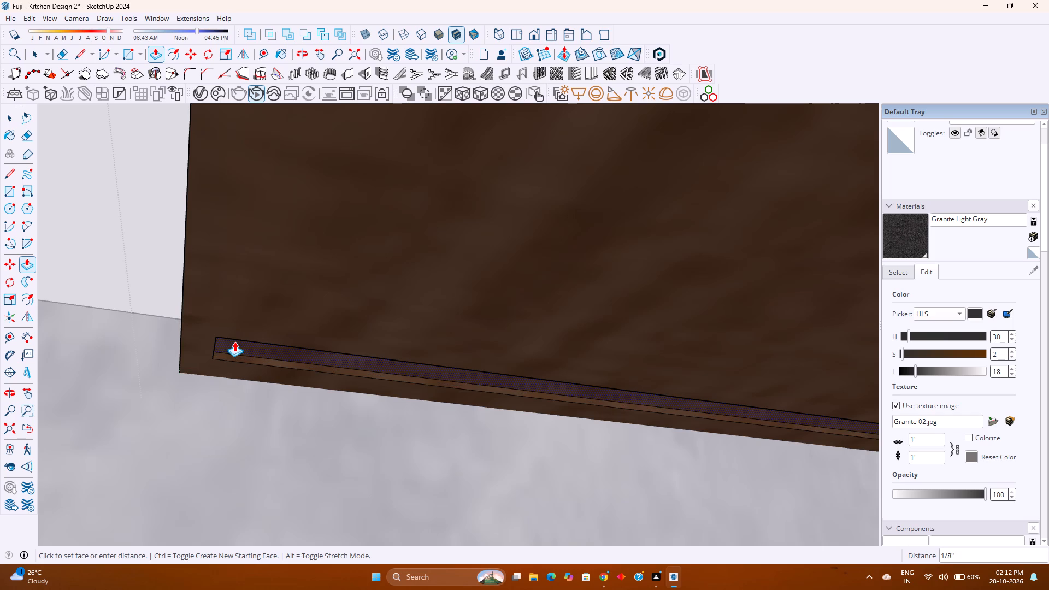
text(0.5)
key(Return)
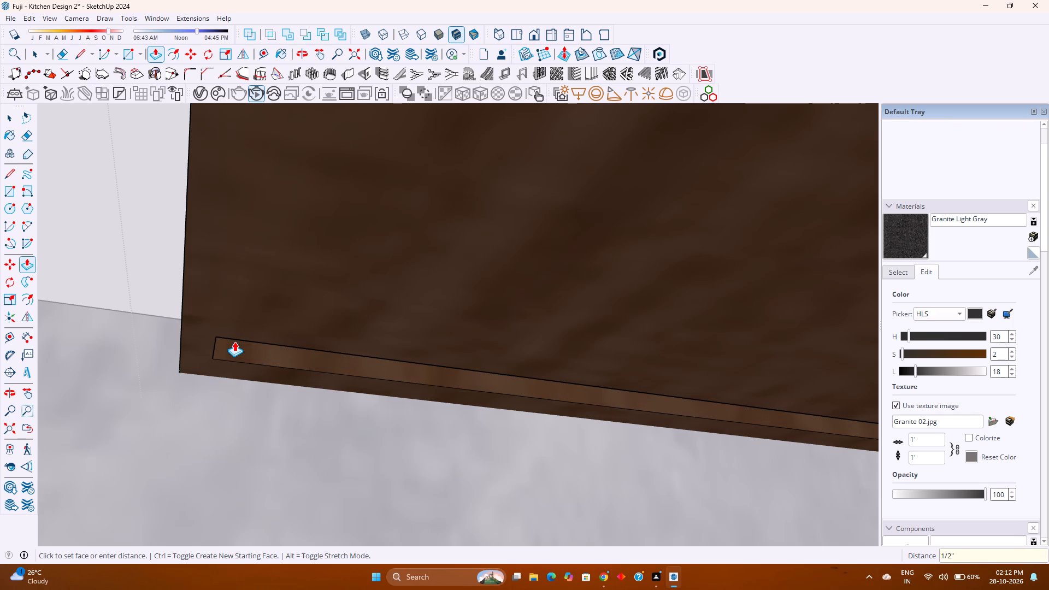
key(space)
Open the lowest open shelf beside the wooden wall cabinet for editing.
scroll(234, 341, down, 2)
shift+middle_drag(285, 349, 4, 341)
scroll(18, 339, down, 5)
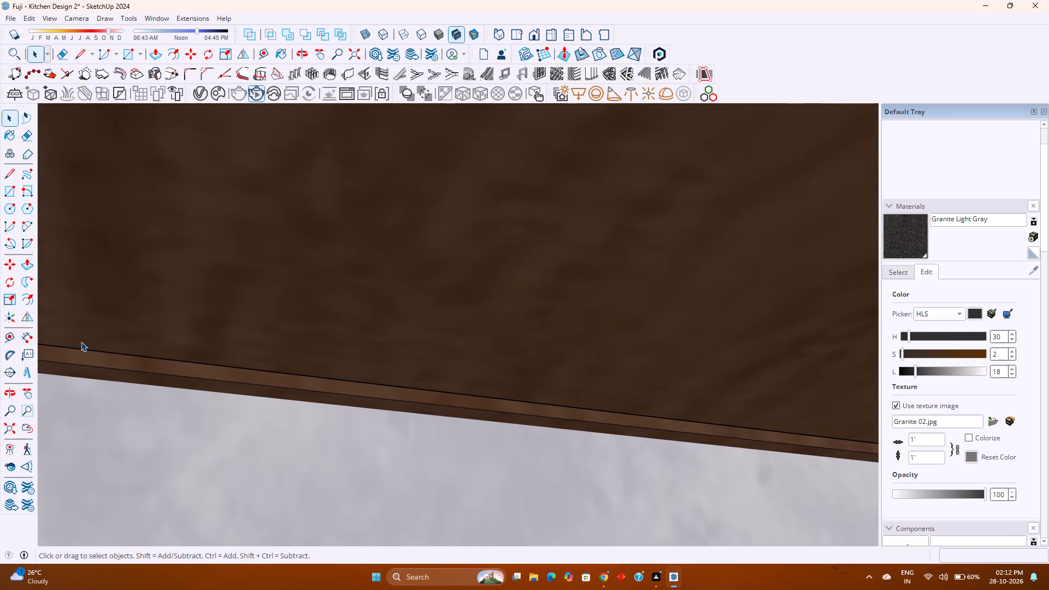
scroll(89, 343, down, 13)
shift+middle_drag(428, 388, 235, 371)
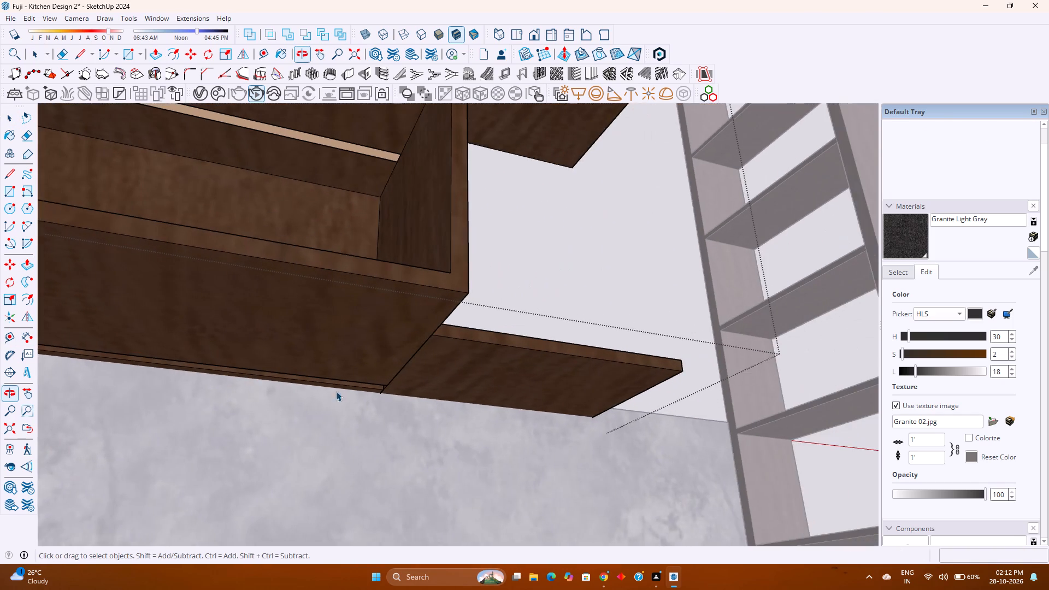
scroll(400, 401, up, 7)
middle_drag(404, 386, 313, 341)
double_click(438, 380)
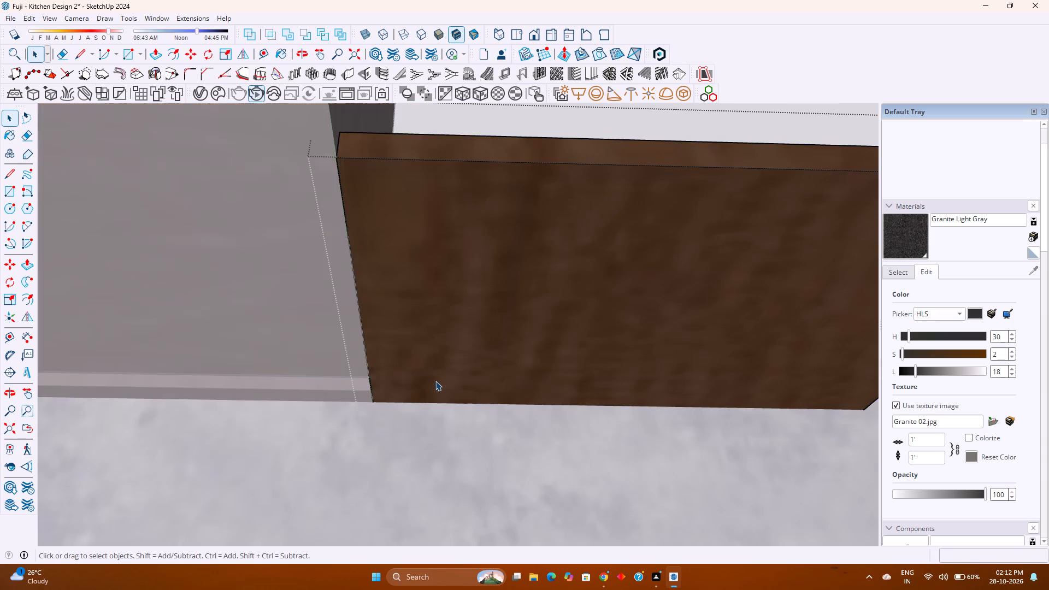
Copy the rear edge of the shelf's underside 1 inch forward along the green axis, showing back edges to select it.
scroll(431, 383, up, 3)
middle_drag(432, 383, 431, 390)
scroll(430, 396, down, 4)
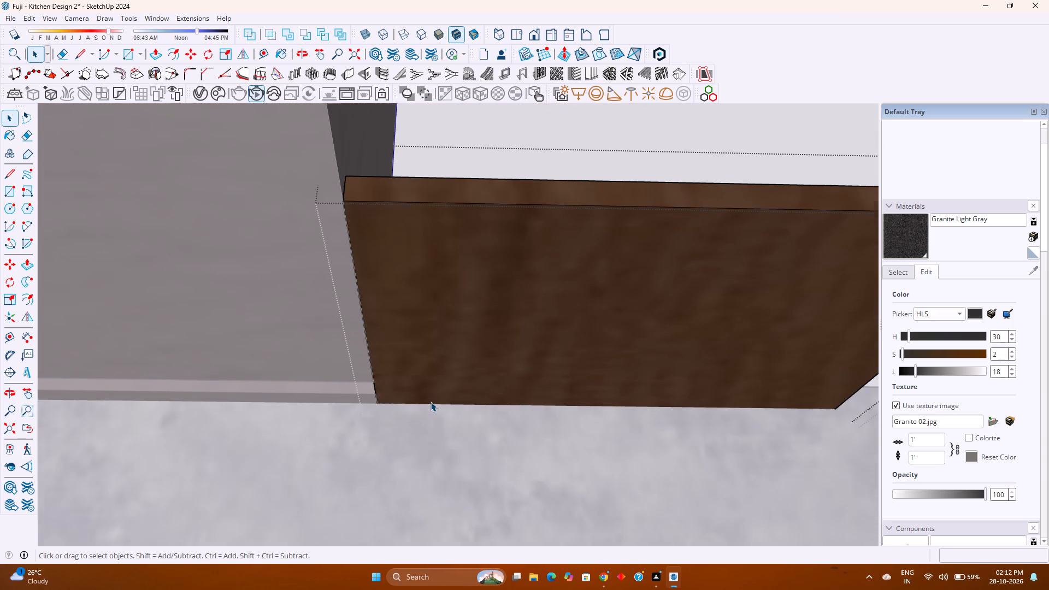
click(431, 410)
click(431, 409)
middle_drag(428, 407, 552, 414)
key(k)
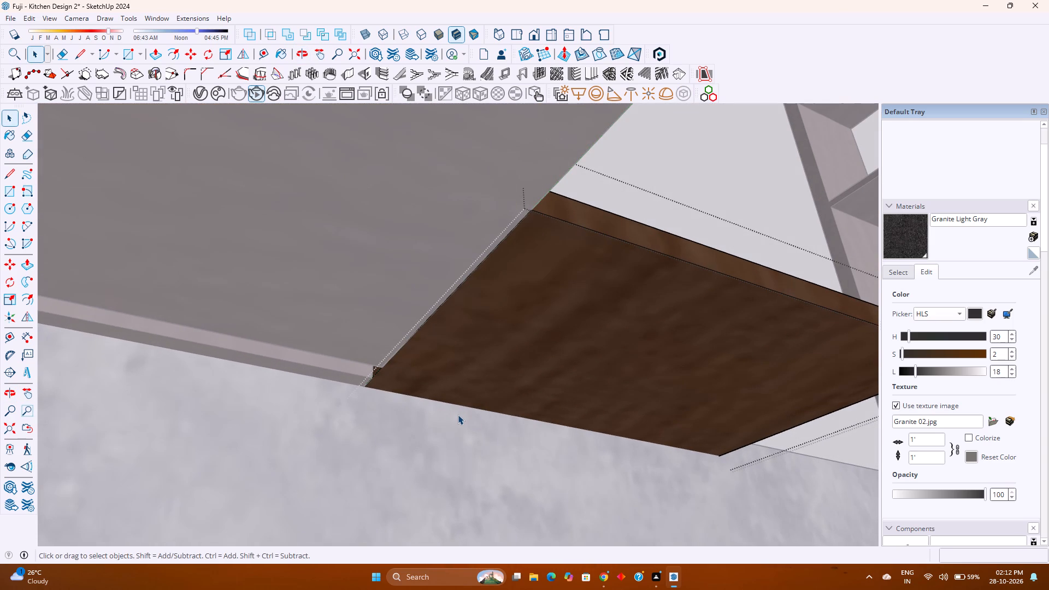
click(386, 393)
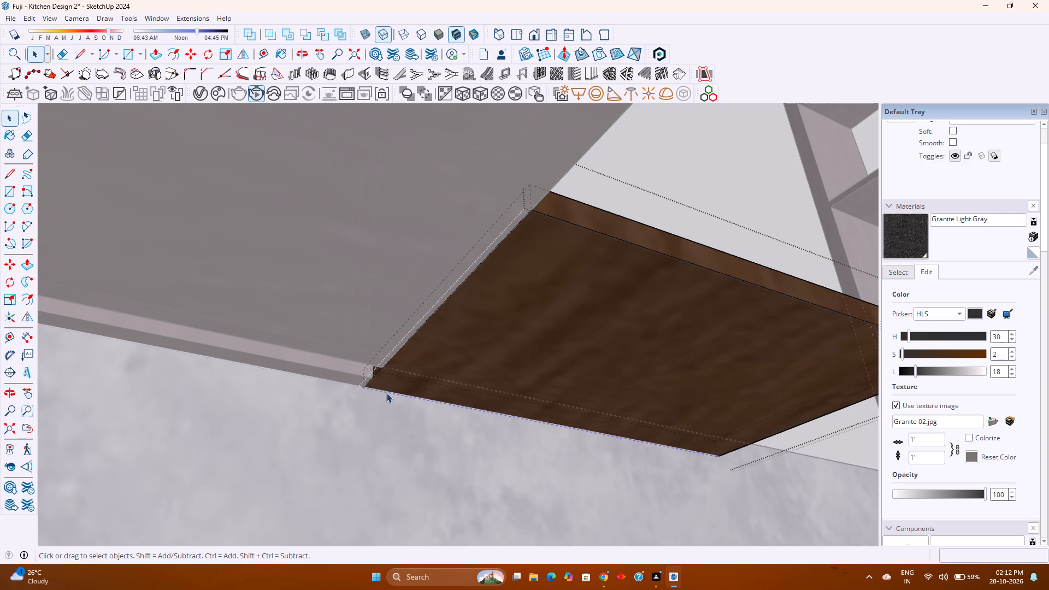
key(m)
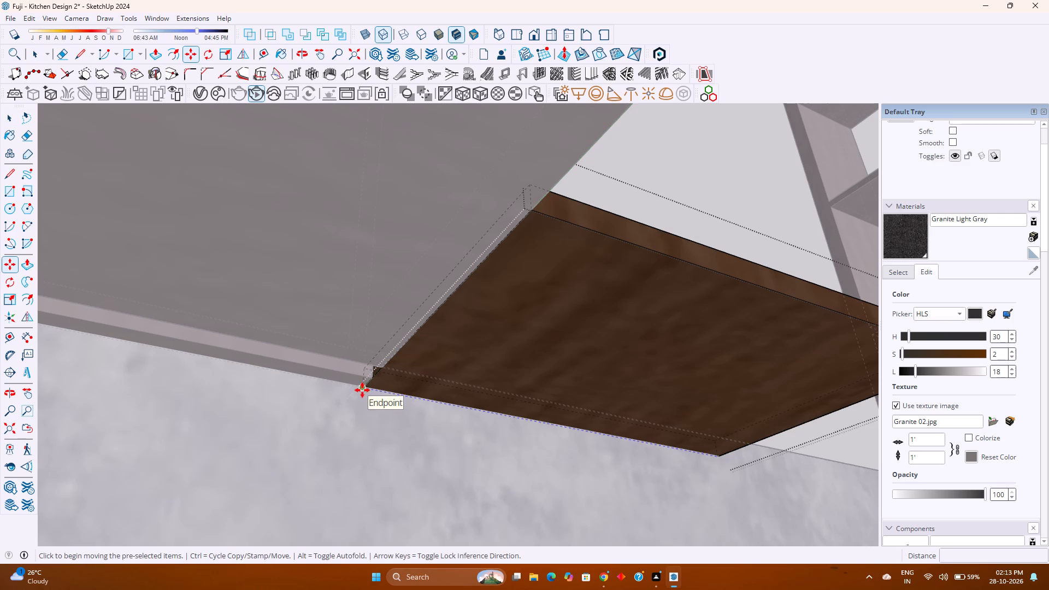
key(k)
click(362, 390)
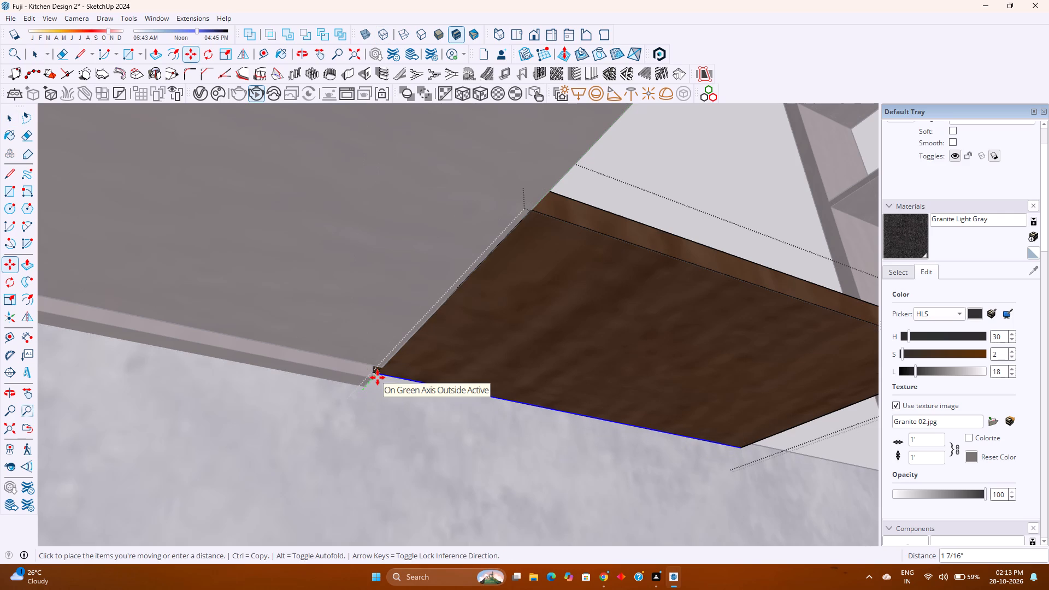
scroll(375, 379, up, 7)
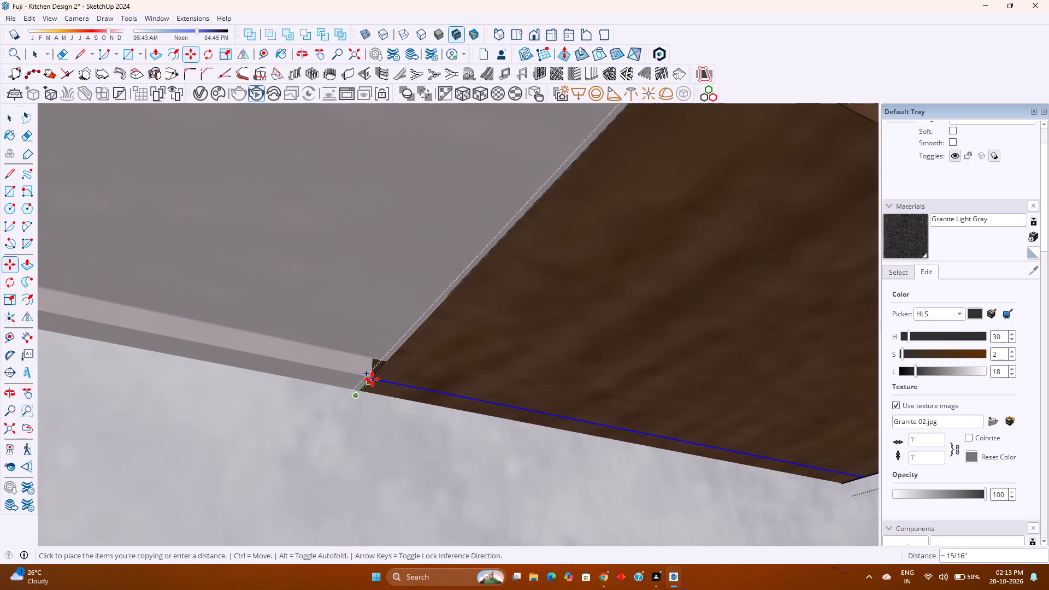
scroll(372, 379, up, 15)
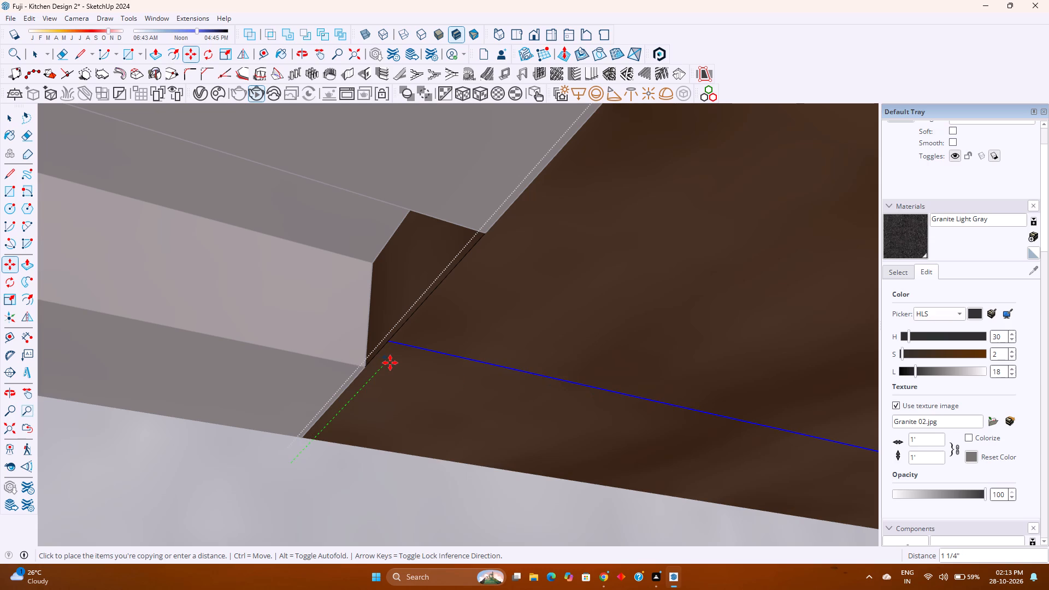
key(1)
key(Return)
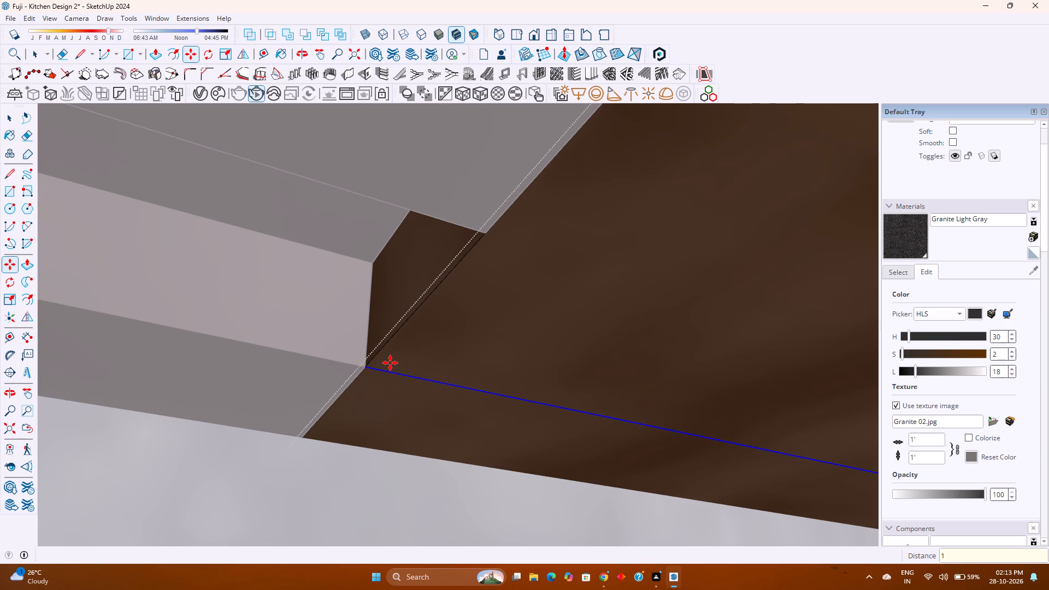
Copy the new line on the shelf's underside another 1 inch forward to line up with the cabinet's groove.
click(368, 368)
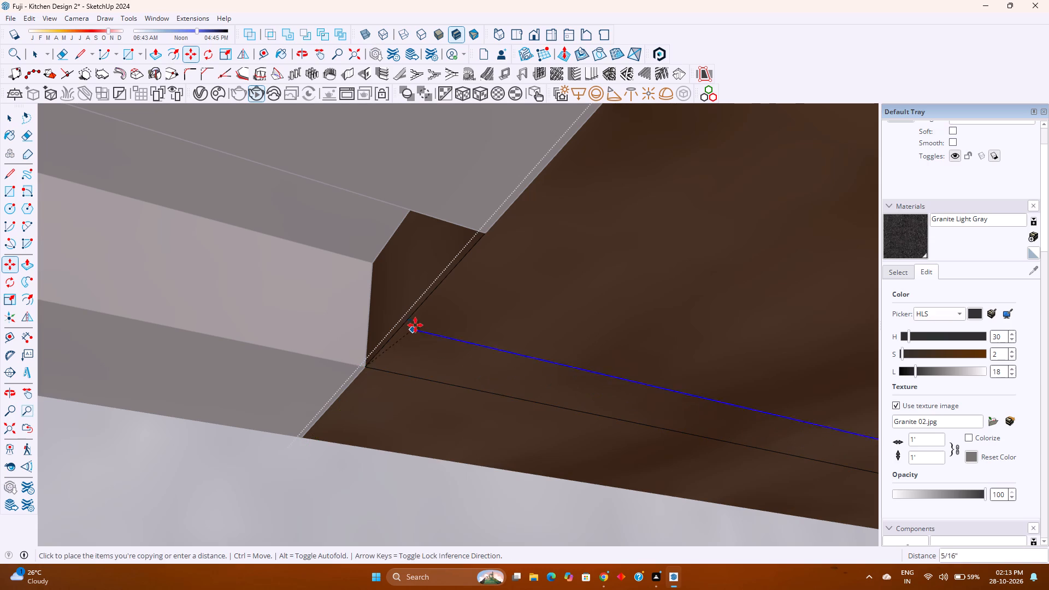
click(485, 237)
Copy the short edge between the two underside lines 0.5 inch inward from the shelf's free end.
scroll(441, 364, down, 9)
shift+middle_drag(453, 363, 292, 365)
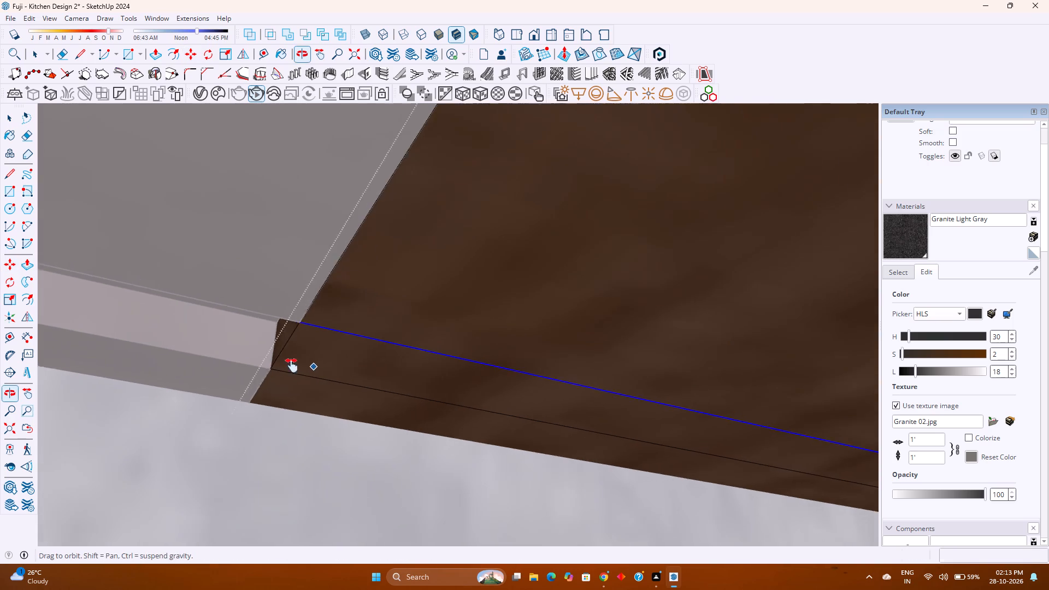
middle_click(288, 365)
shift+middle_drag(292, 365, 288, 365)
scroll(293, 363, down, 4)
middle_drag(427, 380, 323, 385)
scroll(324, 378, down, 14)
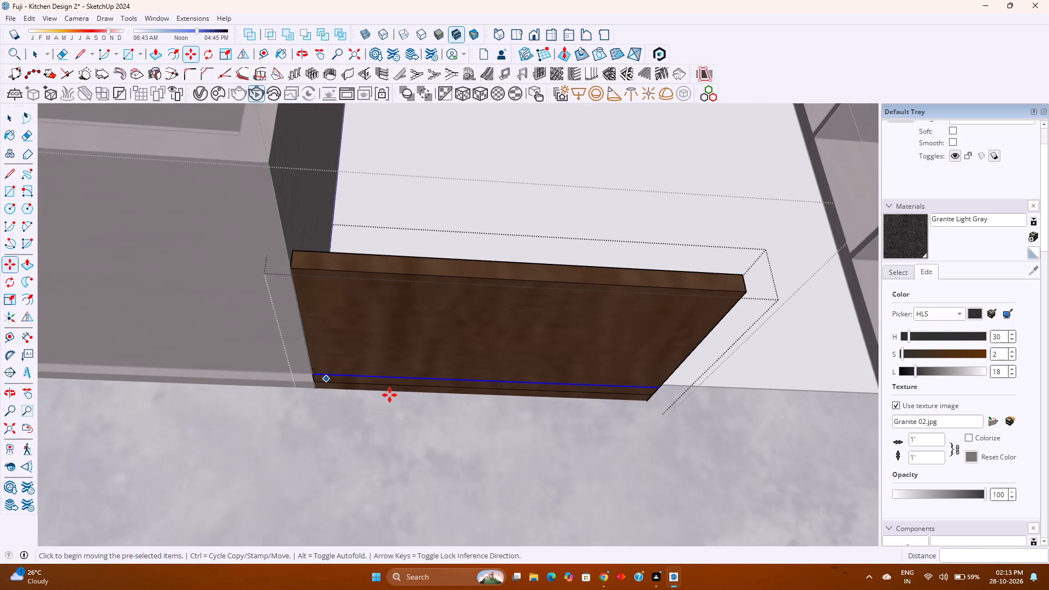
scroll(616, 405, up, 12)
key(Escape)
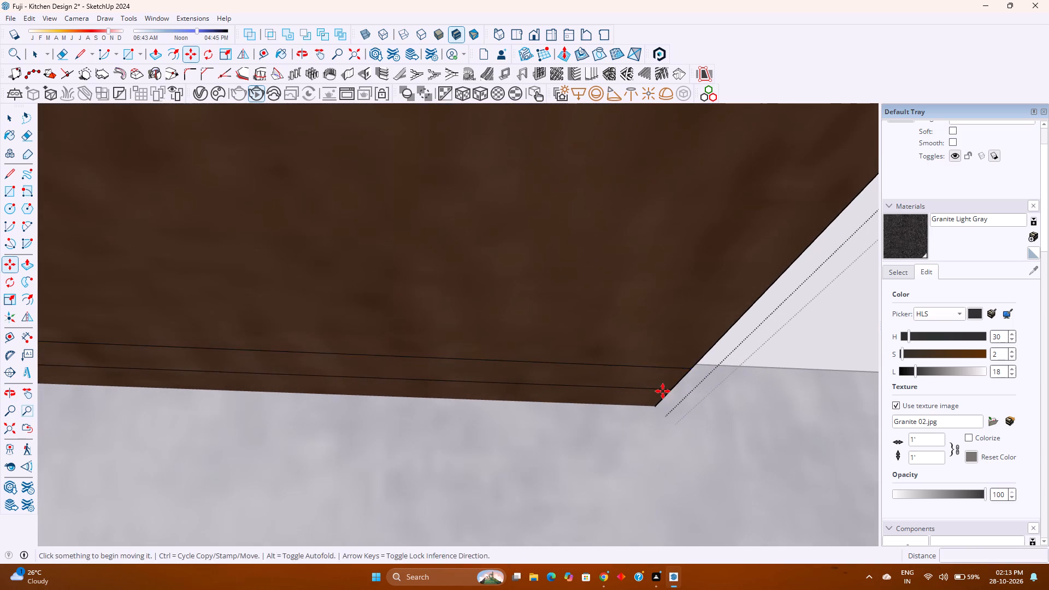
middle_drag(662, 391, 596, 312)
middle_click(596, 312)
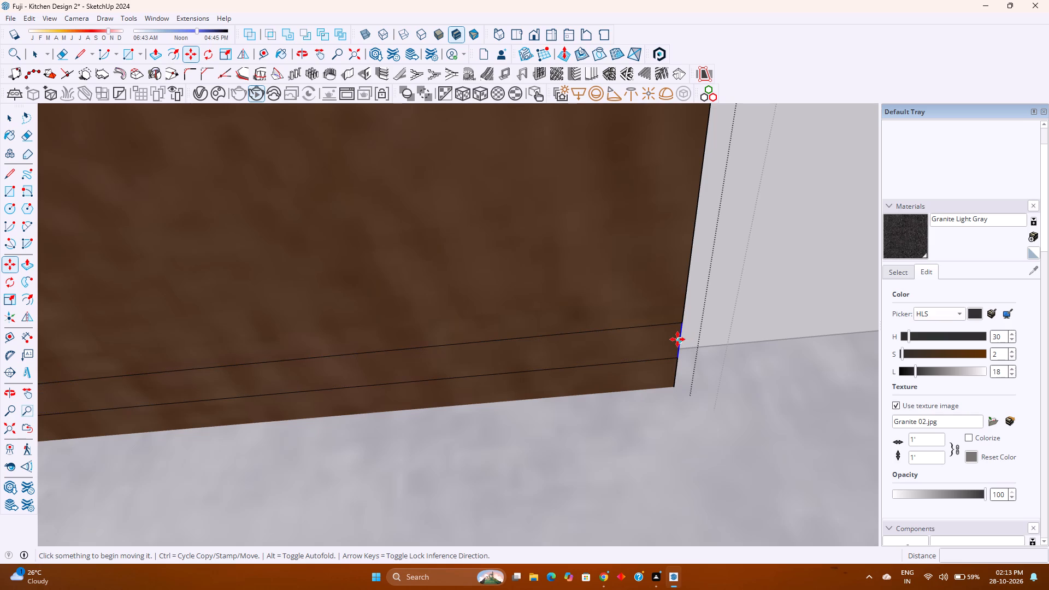
click(677, 339)
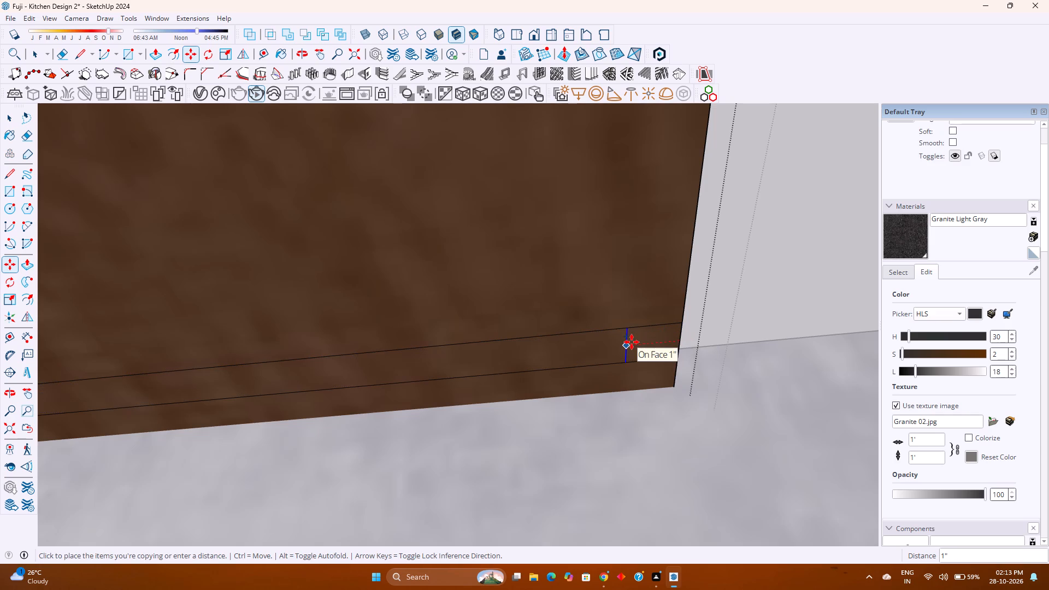
text(0.5)
key(Return)
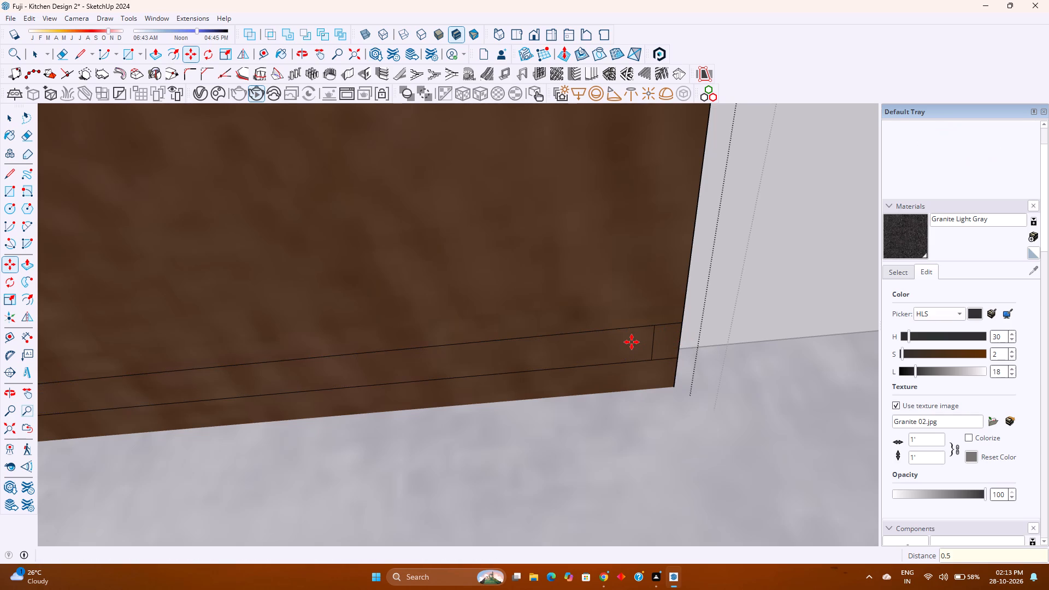
Erase the two line stubs between the strip outline and the shelf's free end.
key(e)
click(667, 326)
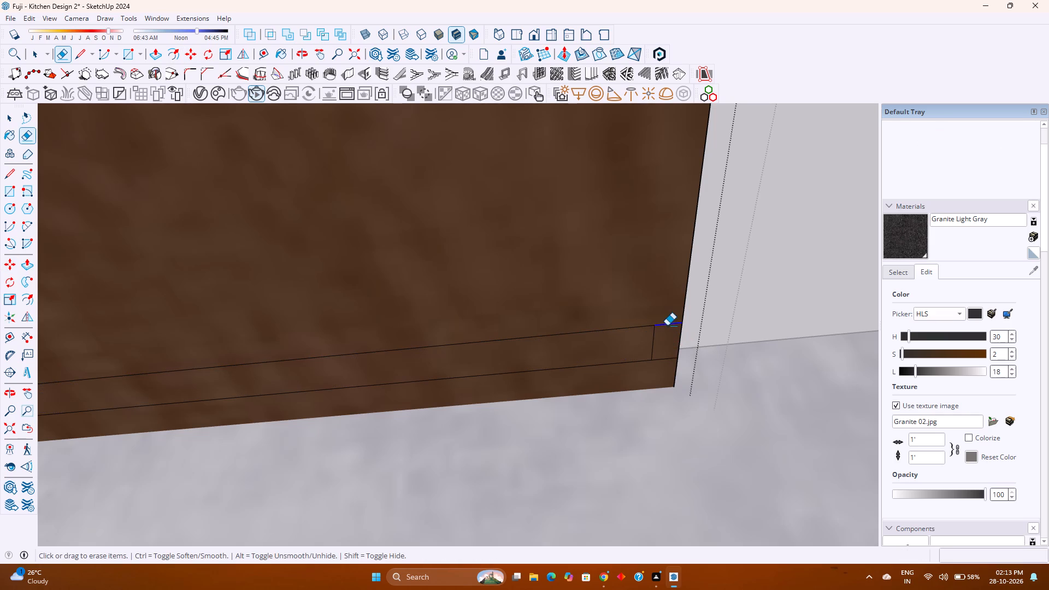
click(665, 358)
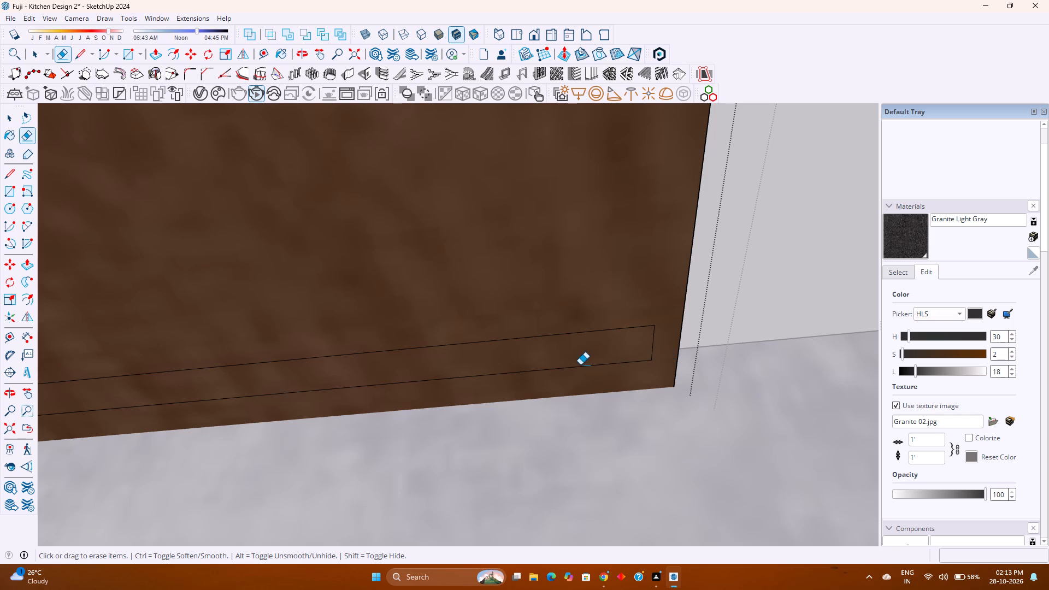
Recess the outlined strip in the shelf's underside by repeating the previous 0.5-inch push/pull, and close the shelf's group.
key(p)
double_click(580, 354)
scroll(580, 354, down, 5)
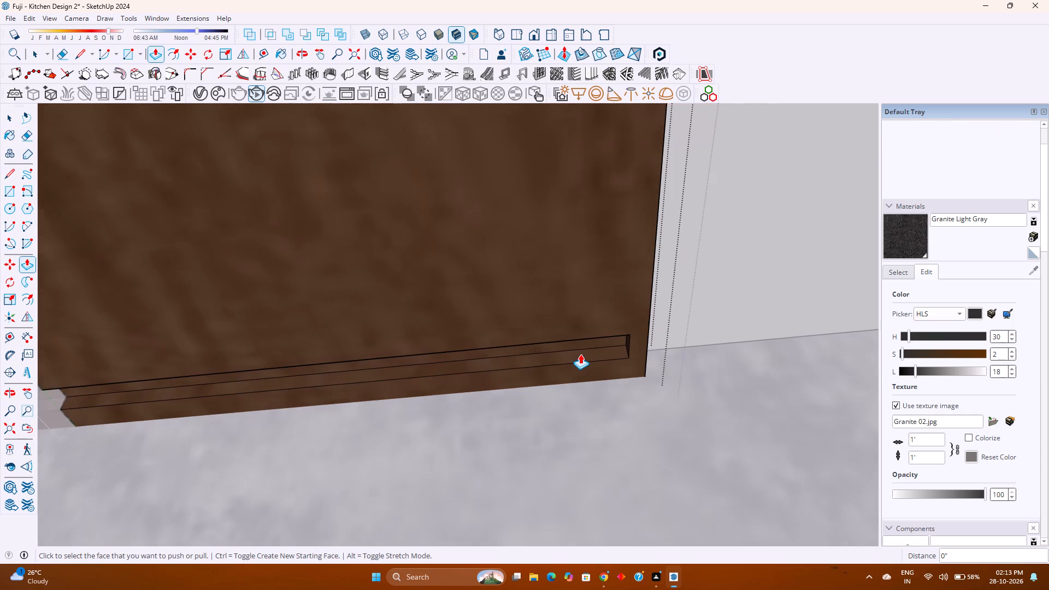
scroll(580, 354, down, 7)
middle_drag(61, 397, 164, 400)
middle_click(164, 400)
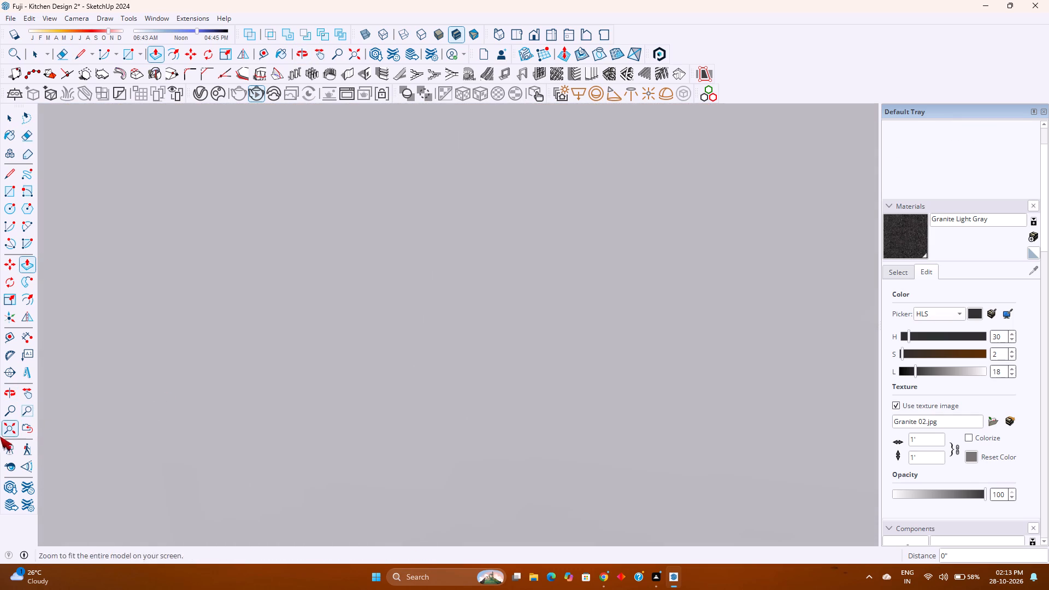
click(14, 431)
middle_drag(226, 394, 121, 538)
key(space)
scroll(457, 346, up, 7)
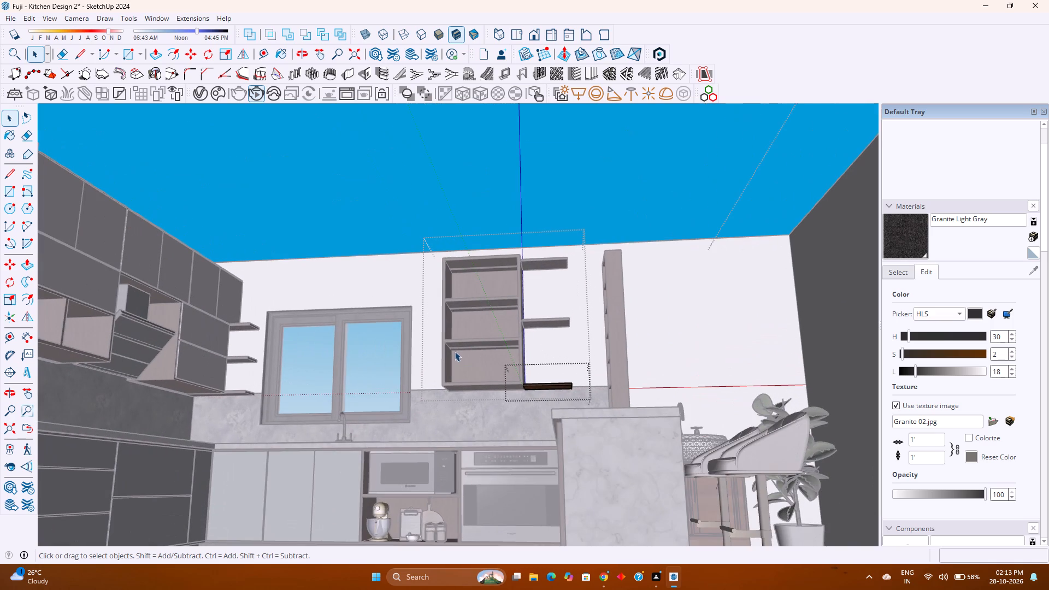
key(Escape)
Copy the long edge of the light strip above the cabinet's lowest compartment down to the corner of the groove in the cabinet's underside.
scroll(395, 376, up, 1)
shift+middle_drag(395, 376, 469, 388)
middle_drag(387, 389, 328, 412)
middle_drag(362, 415, 440, 340)
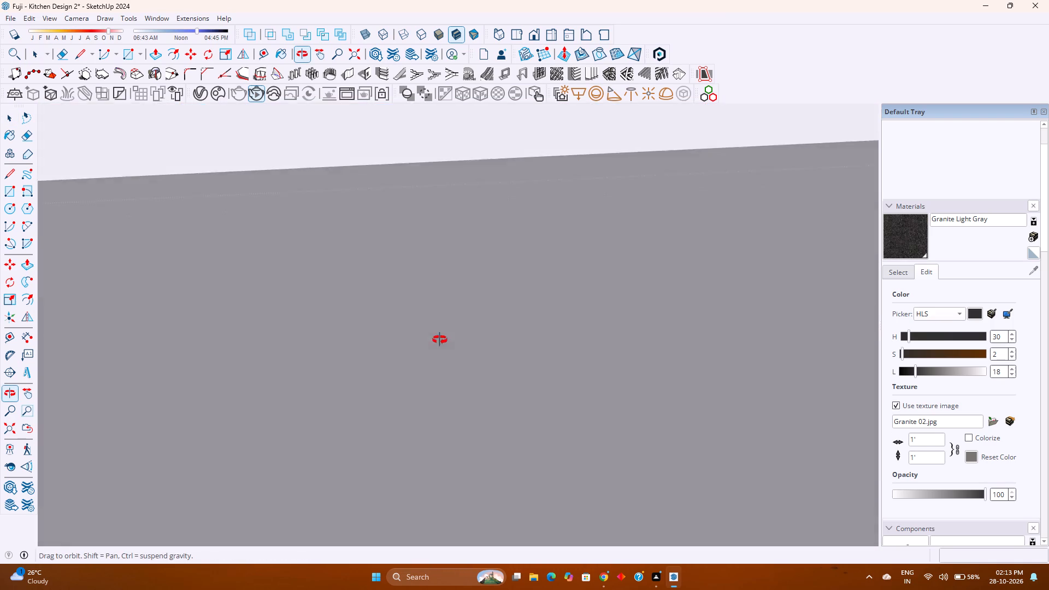
middle_drag(440, 340, 431, 383)
middle_click(431, 383)
scroll(586, 376, up, 8)
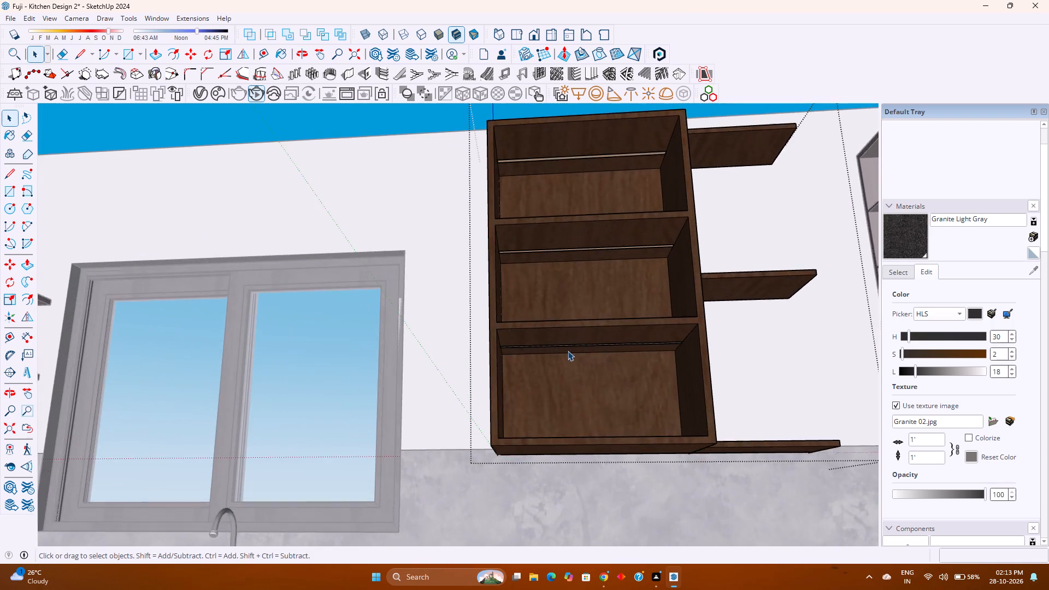
scroll(568, 351, up, 1)
middle_drag(567, 351, 614, 298)
middle_click(614, 298)
scroll(595, 346, up, 7)
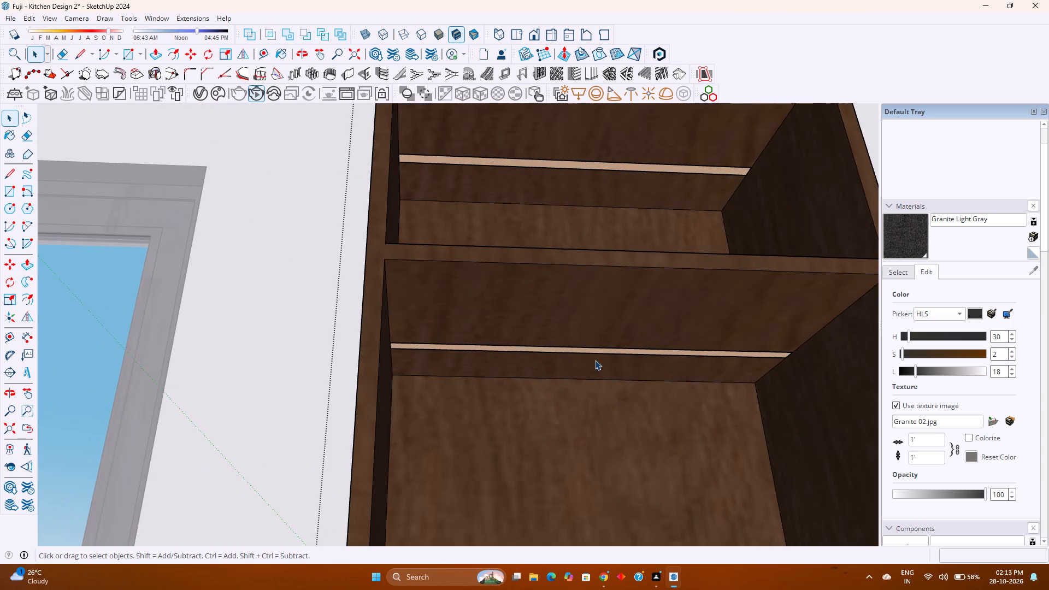
click(598, 353)
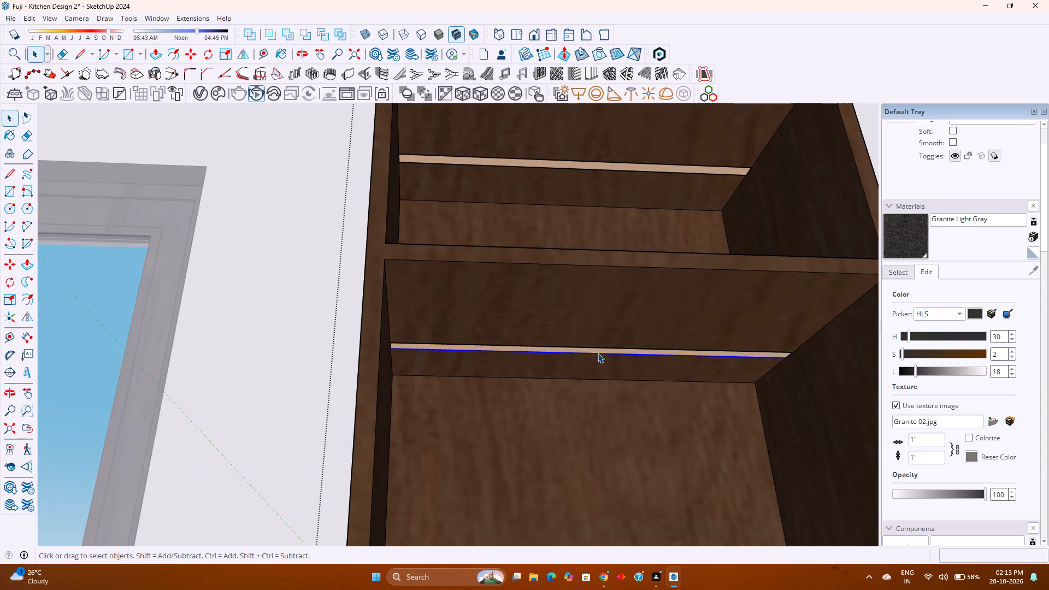
key(m)
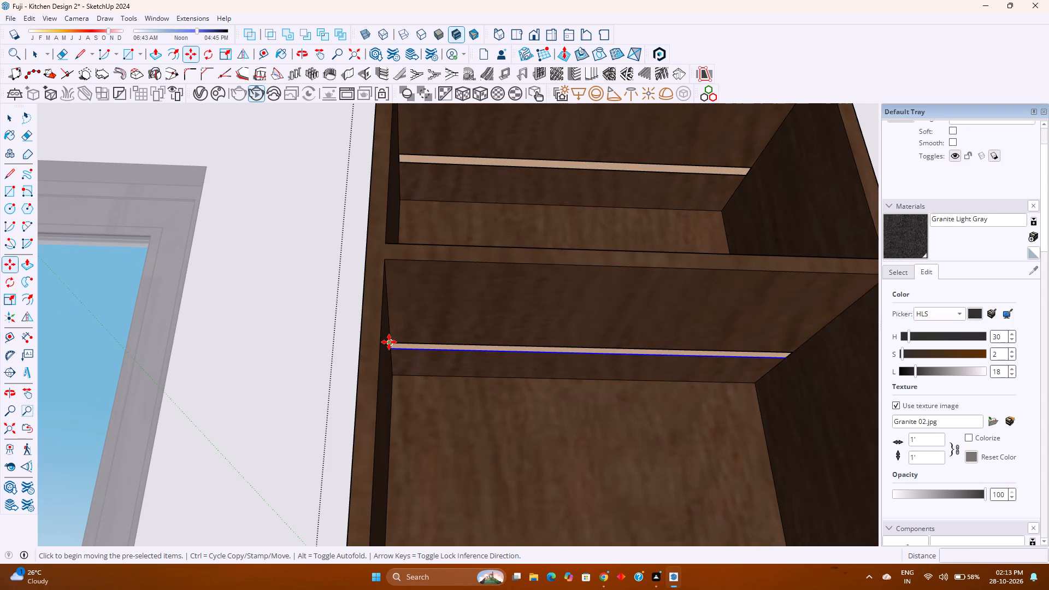
click(389, 342)
scroll(390, 406, down, 6)
shift+middle_drag(376, 466, 385, 391)
scroll(379, 454, up, 15)
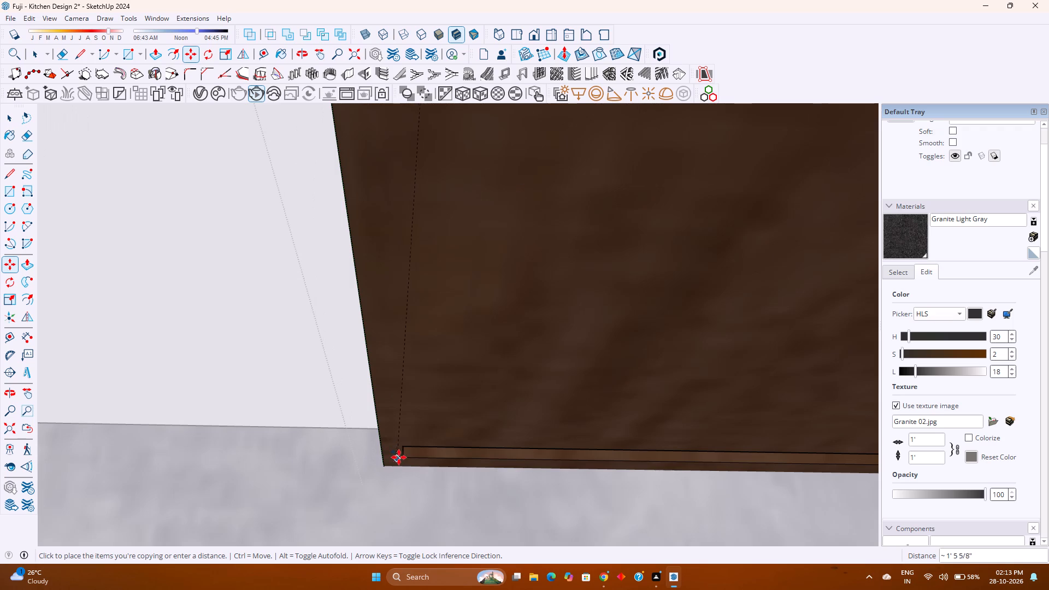
click(406, 449)
scroll(440, 456, down, 4)
shift+middle_drag(535, 452, 78, 382)
middle_drag(501, 401, 431, 343)
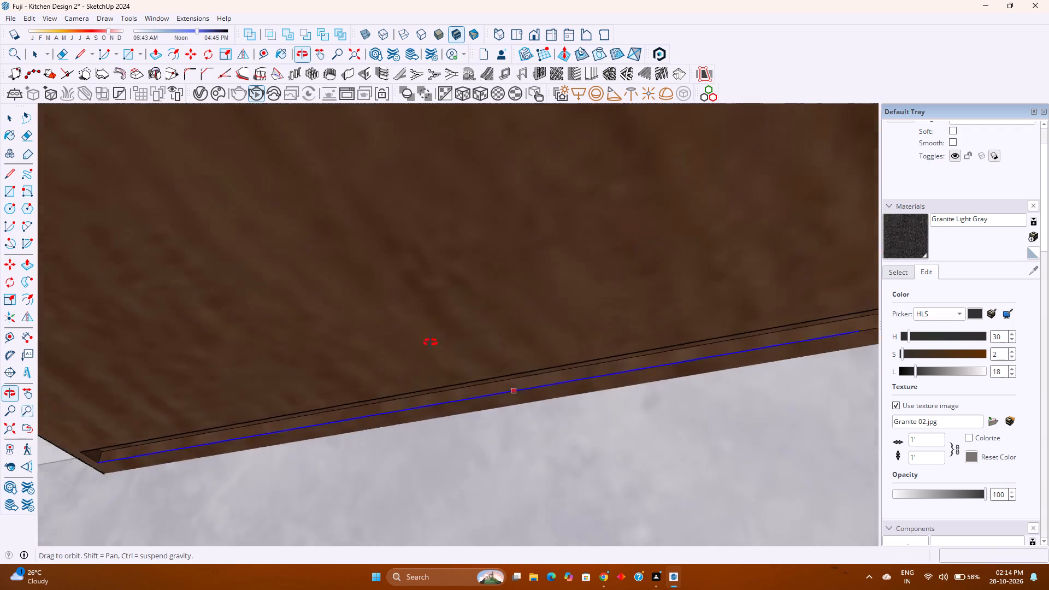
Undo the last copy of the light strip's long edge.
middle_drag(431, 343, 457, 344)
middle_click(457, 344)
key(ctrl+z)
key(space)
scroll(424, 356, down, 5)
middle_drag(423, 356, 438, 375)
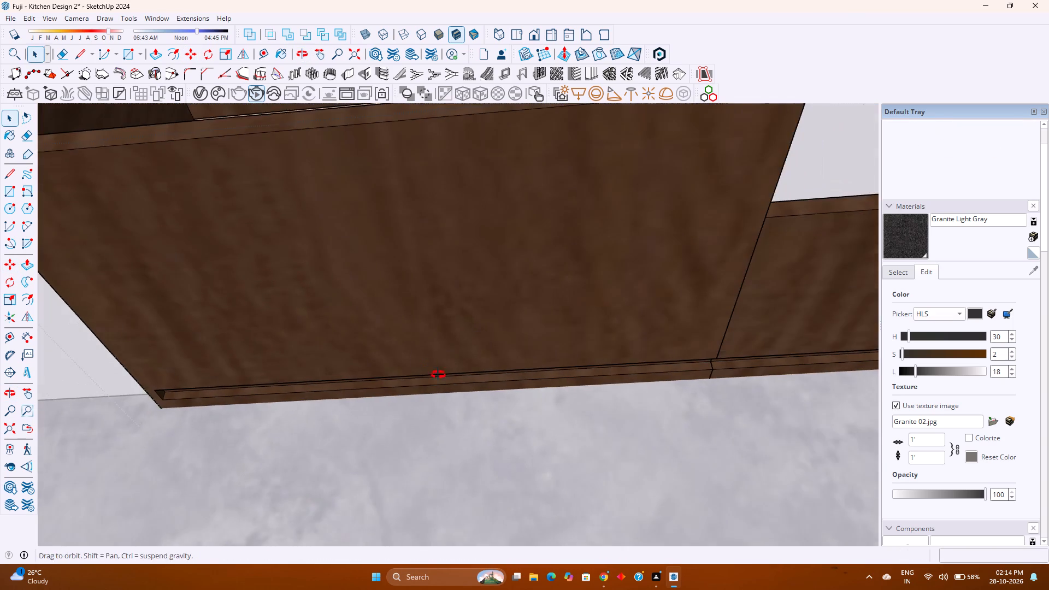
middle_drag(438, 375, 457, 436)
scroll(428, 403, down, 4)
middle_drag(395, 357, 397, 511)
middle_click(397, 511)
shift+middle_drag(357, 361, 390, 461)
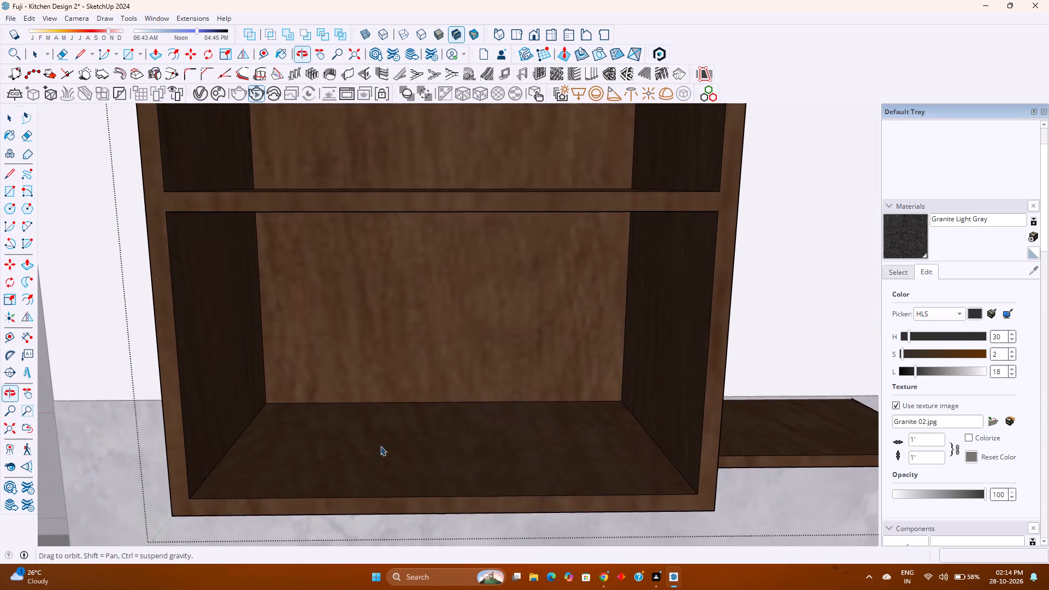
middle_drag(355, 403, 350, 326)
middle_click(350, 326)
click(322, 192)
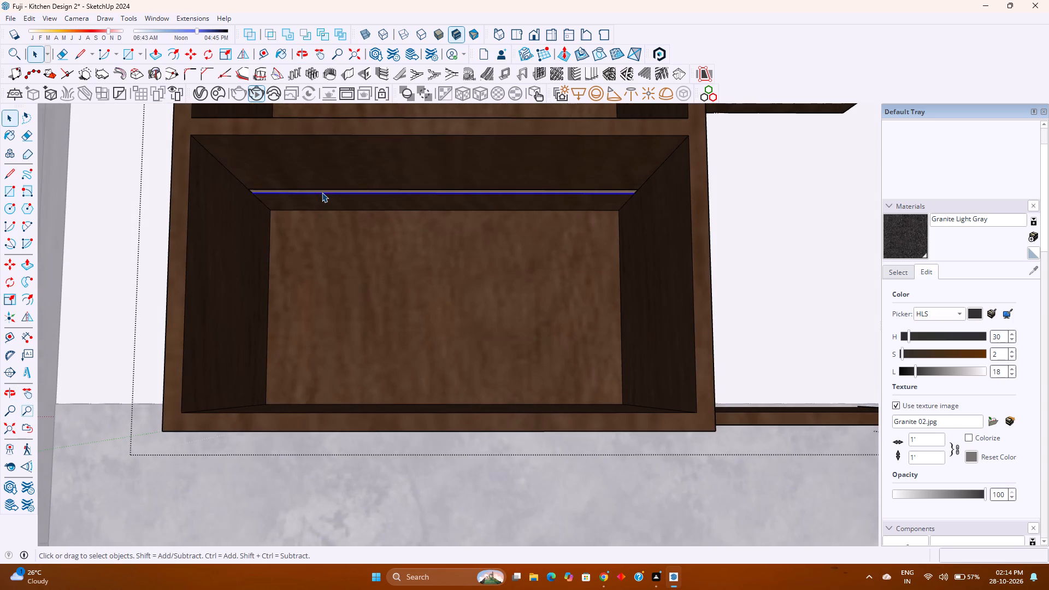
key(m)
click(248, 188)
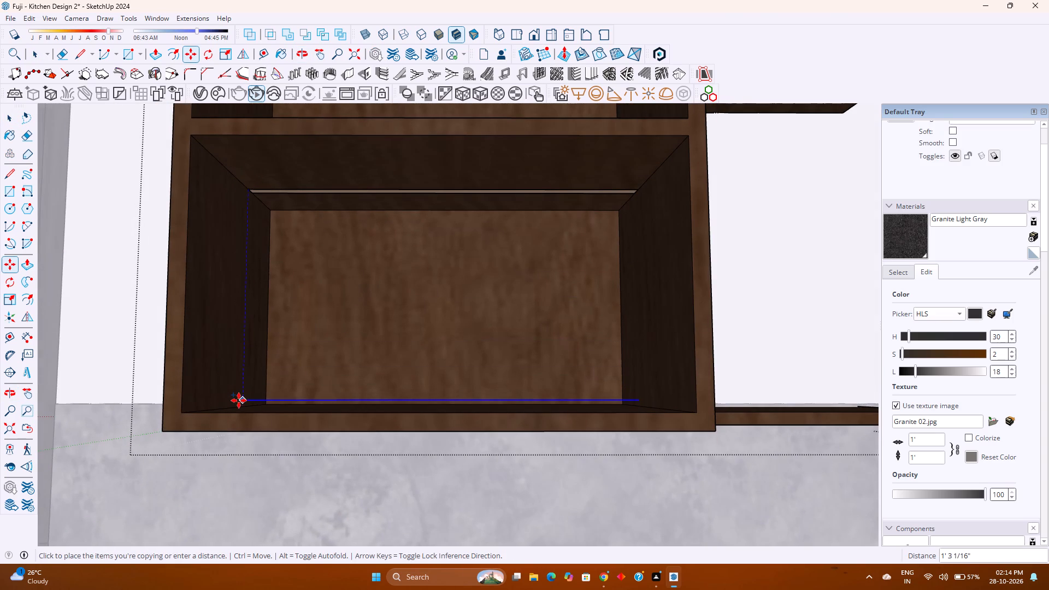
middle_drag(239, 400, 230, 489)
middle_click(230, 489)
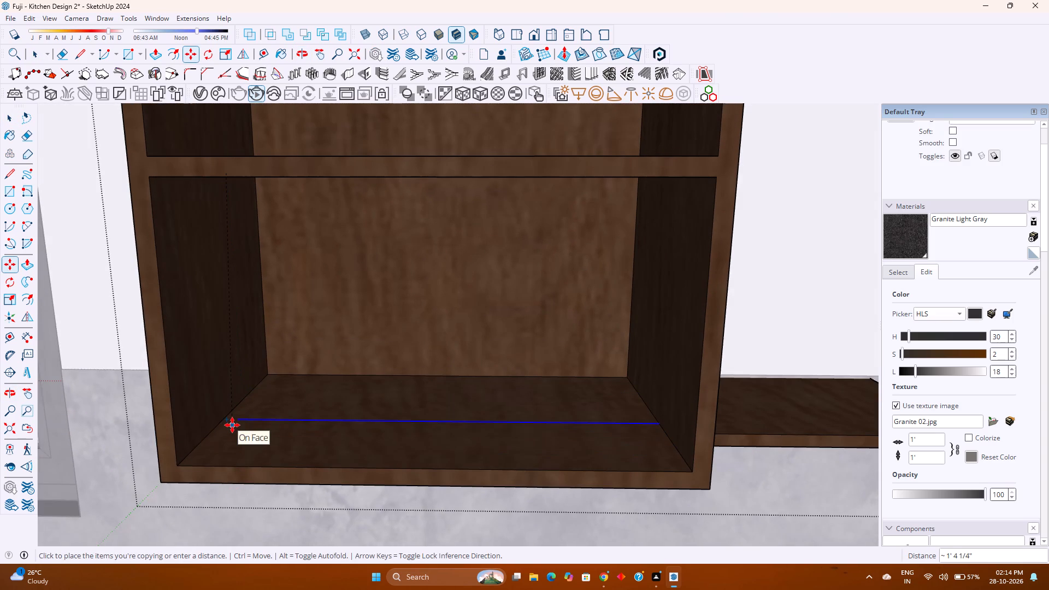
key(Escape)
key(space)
Copy the whole light strip above the cabinet's lowest compartment down into the corner of the groove in the cabinet's underside.
middle_drag(254, 371, 285, 293)
shift+middle_drag(288, 288, 296, 404)
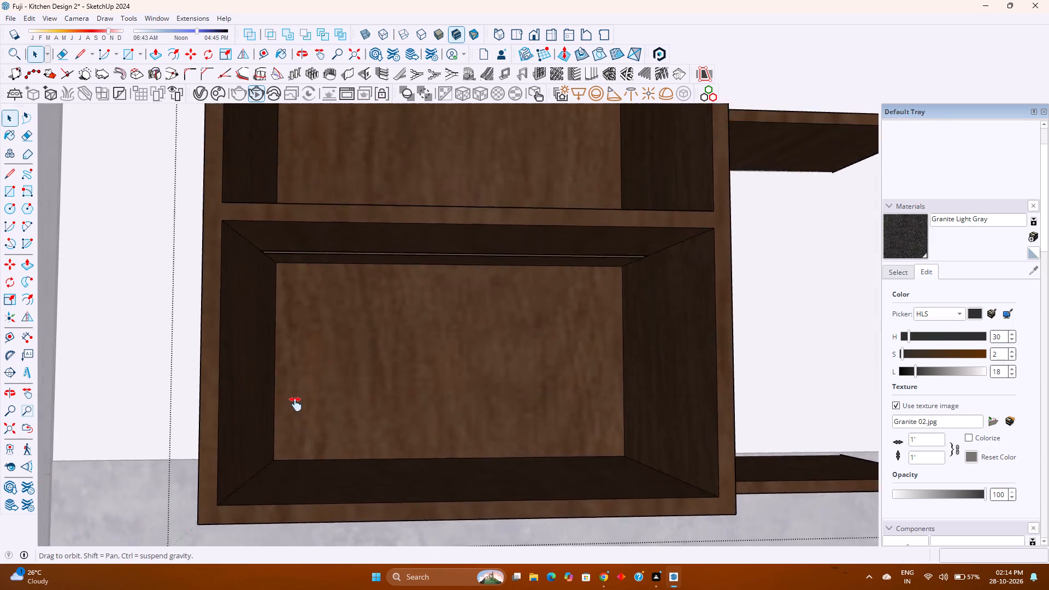
shift+middle_drag(296, 404, 291, 418)
shift+middle_click(291, 418)
middle_drag(269, 392, 282, 293)
scroll(283, 293, up, 4)
click(267, 290)
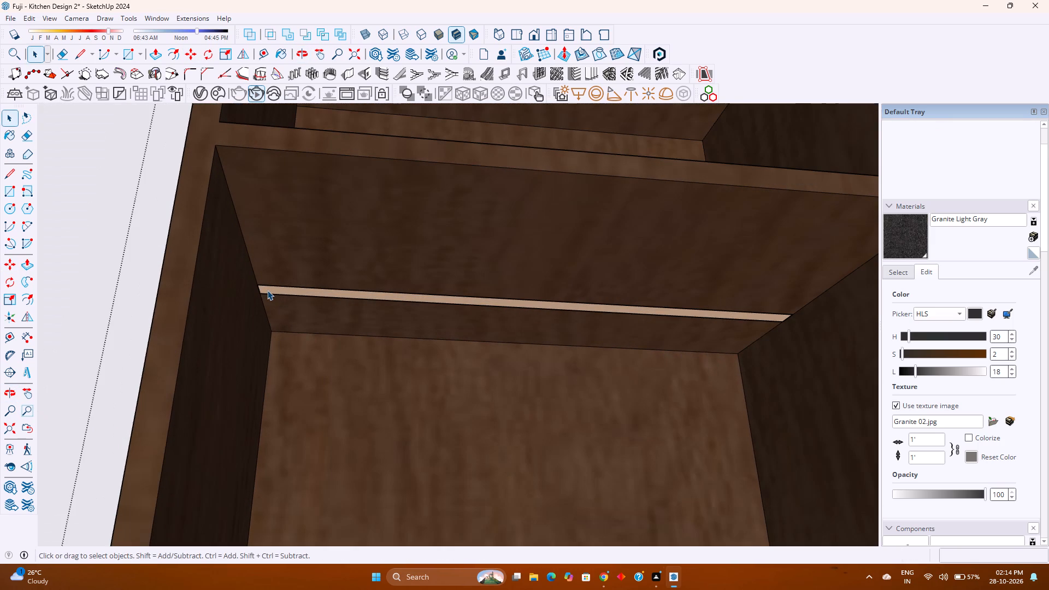
key(m)
click(257, 286)
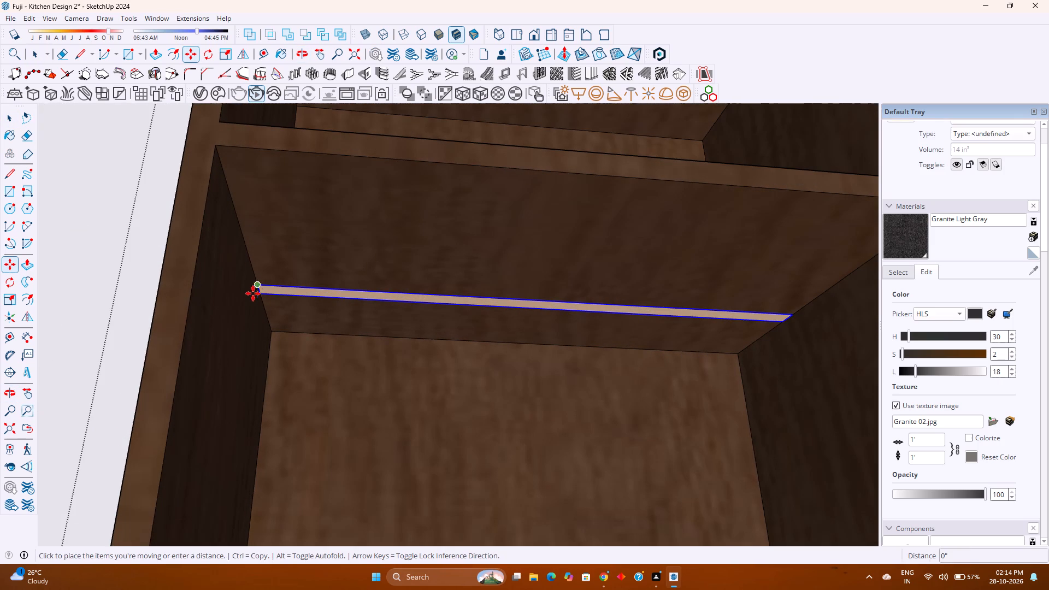
scroll(249, 331, down, 9)
middle_drag(210, 476, 219, 436)
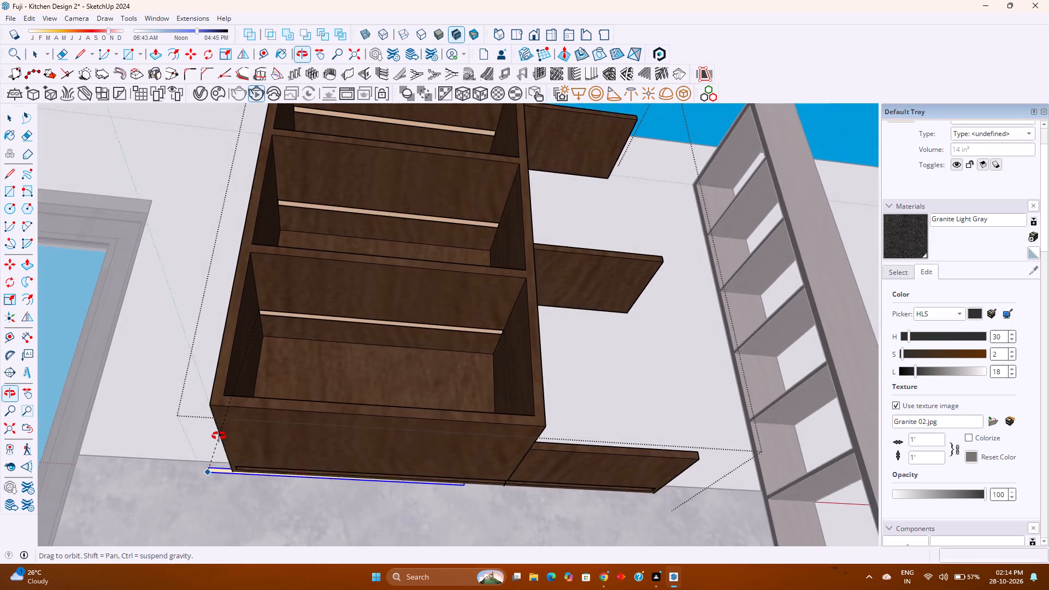
middle_drag(219, 436, 220, 436)
scroll(232, 486, up, 12)
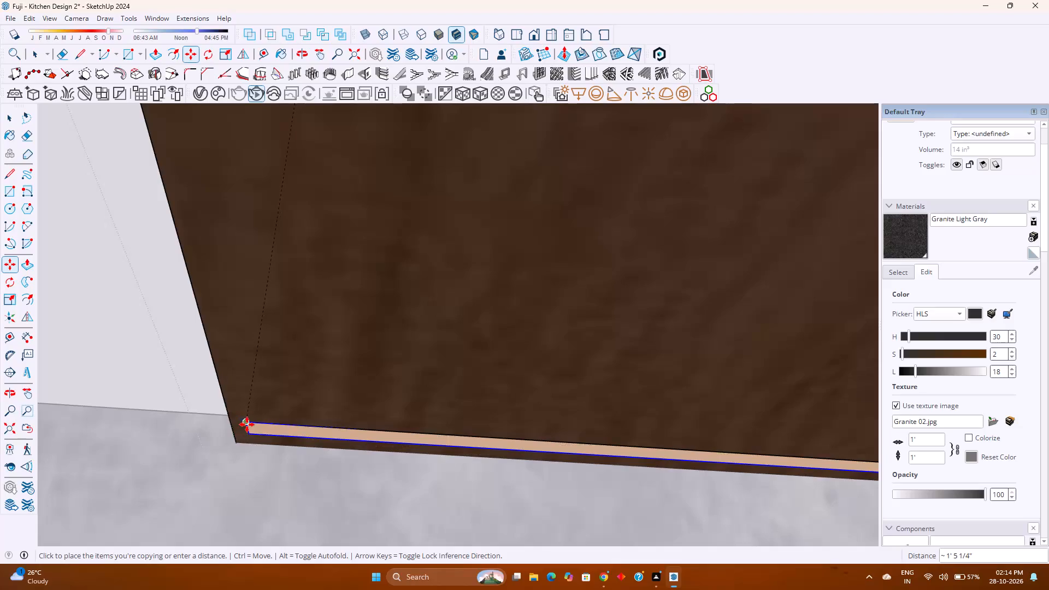
click(247, 424)
Scale the copied light strip along the red axis by about 1.68 to reach the end of the side shelf's groove.
scroll(244, 445, down, 5)
shift+middle_drag(339, 432, 99, 415)
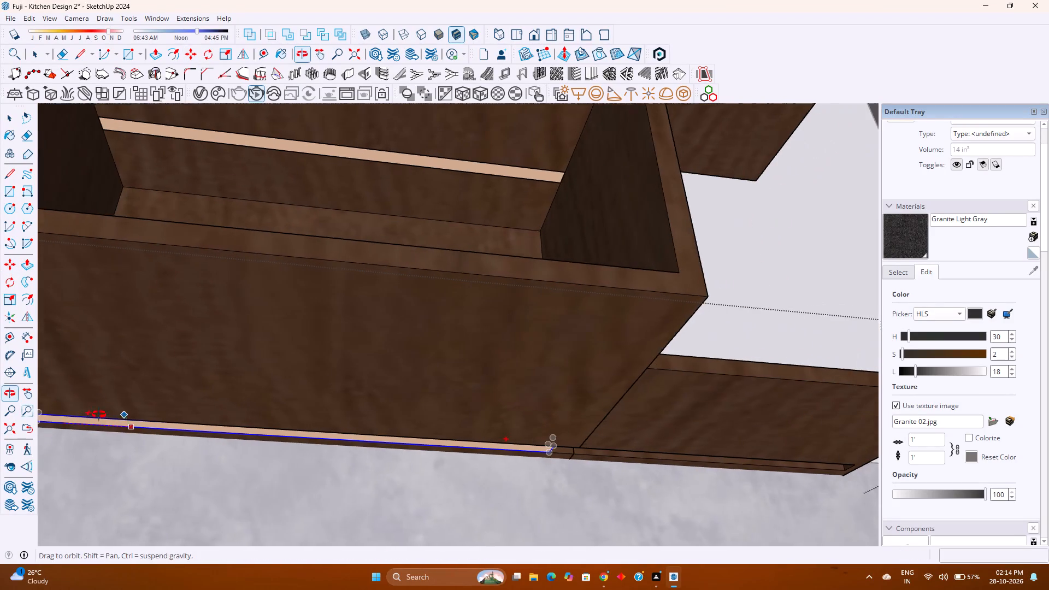
shift+middle_click(100, 415)
shift+middle_drag(99, 415, 102, 415)
middle_drag(342, 450, 207, 430)
key(s)
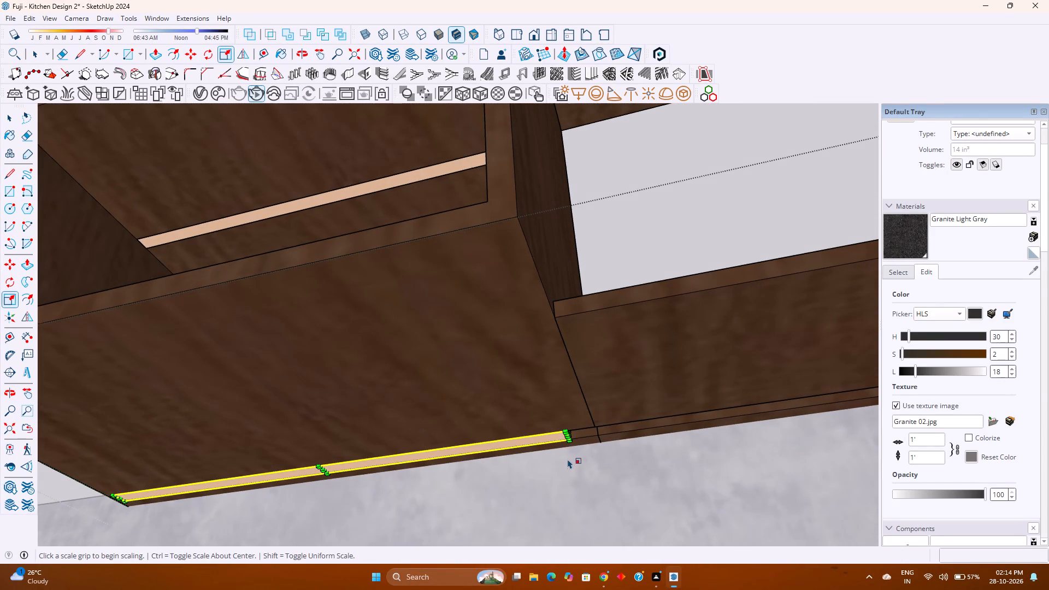
scroll(567, 456, up, 10)
shift+middle_drag(572, 432, 420, 432)
scroll(419, 423, up, 4)
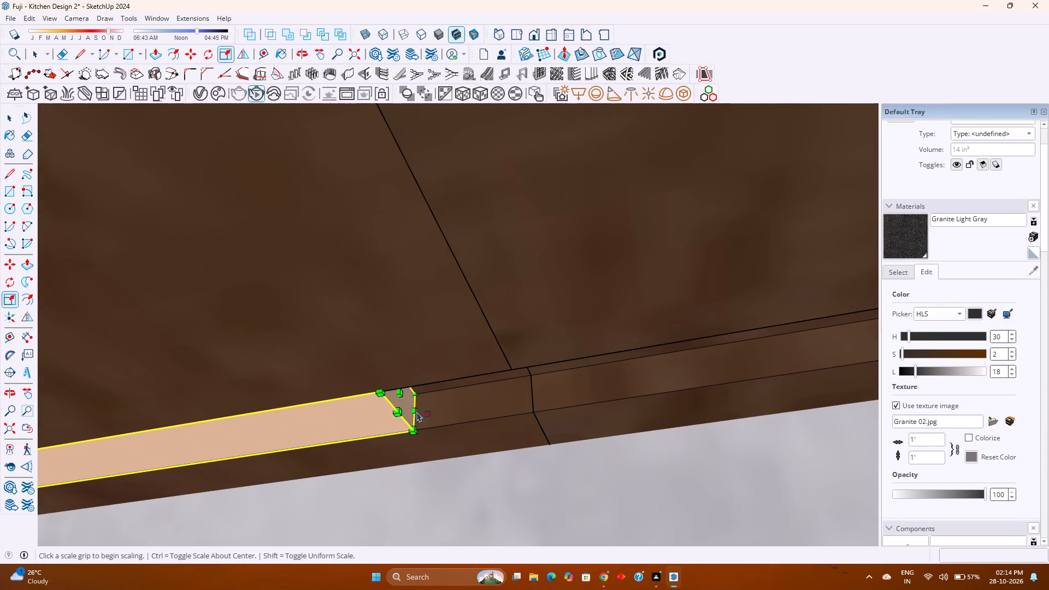
click(403, 395)
scroll(403, 395, down, 7)
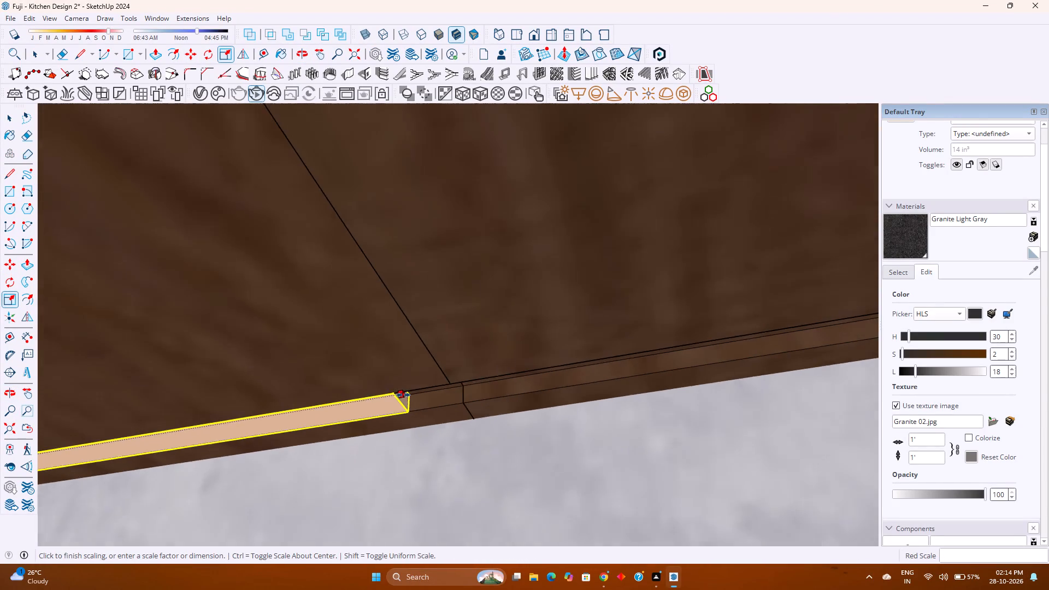
scroll(403, 395, down, 12)
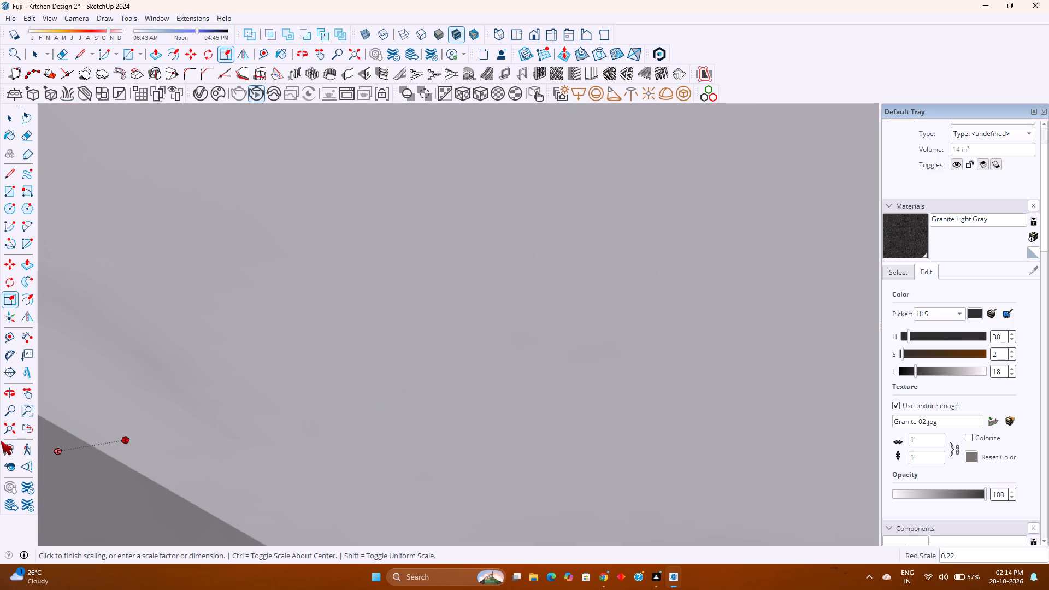
click(8, 433)
middle_drag(191, 380, 228, 548)
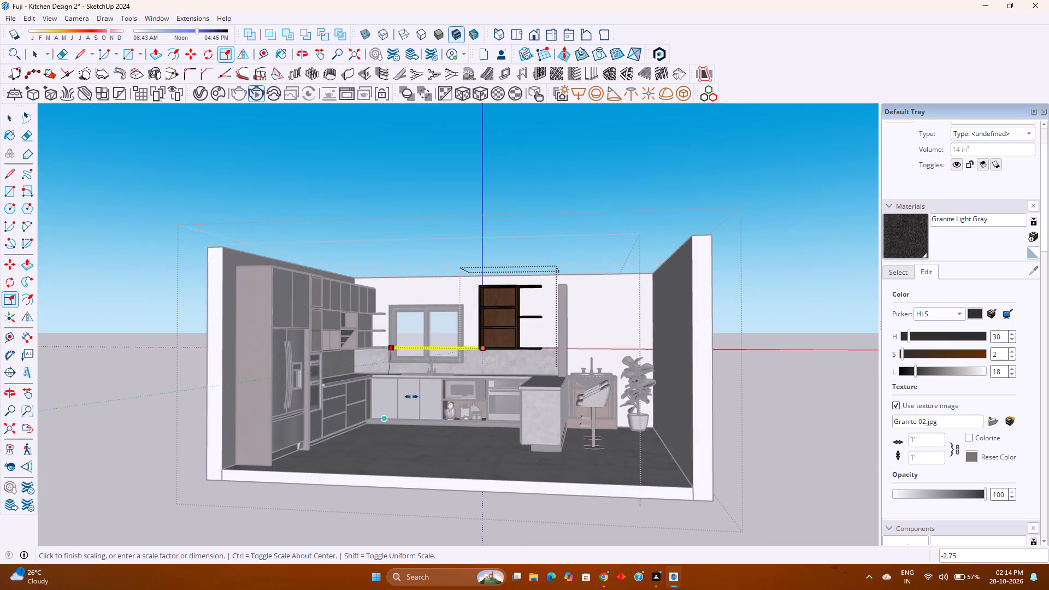
scroll(515, 354, up, 12)
middle_drag(539, 362, 596, 298)
scroll(549, 337, up, 20)
scroll(549, 337, up, 1)
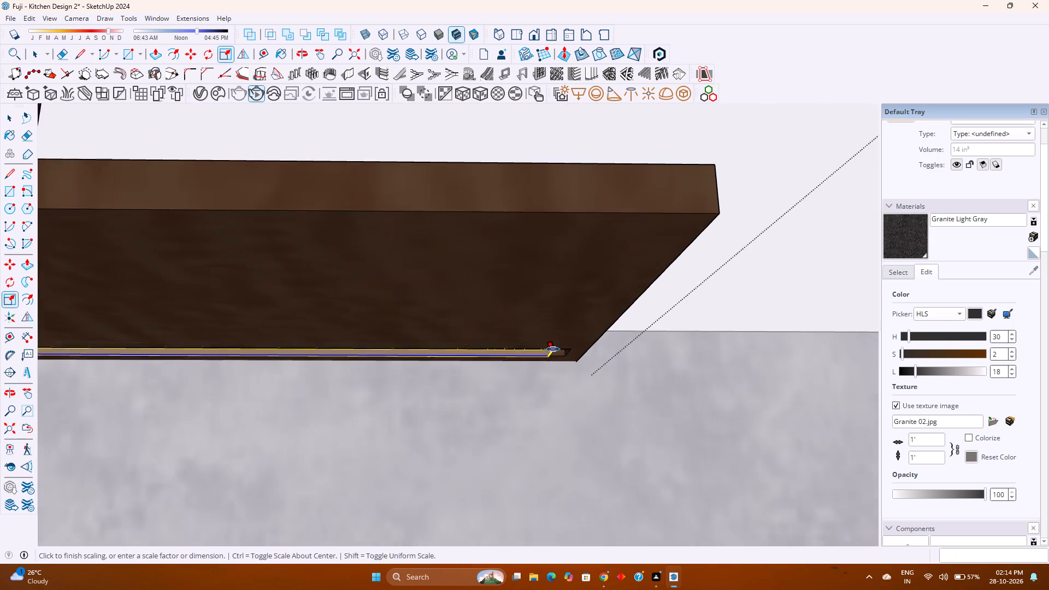
scroll(558, 365, up, 4)
click(576, 340)
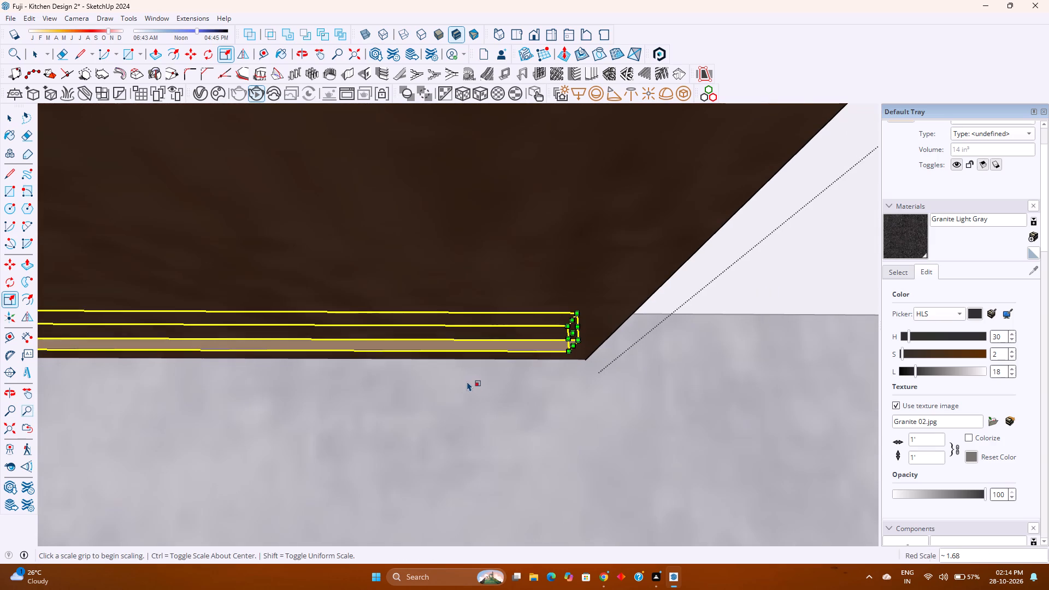
key(space)
scroll(467, 381, down, 5)
key(Escape)
Close the wall cabinet's open groups and return to the whole kitchen model.
scroll(467, 381, down, 7)
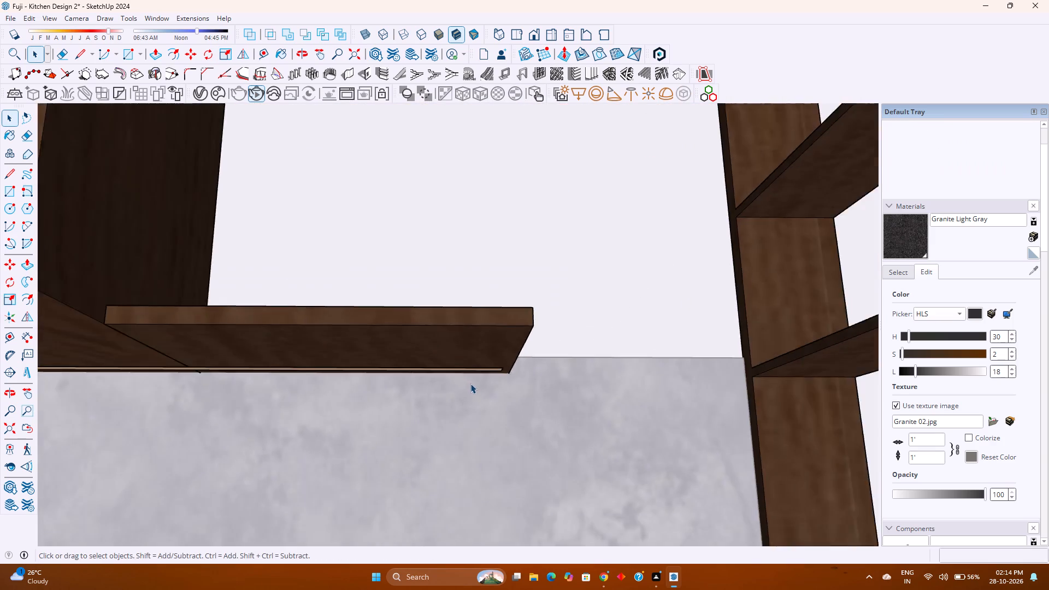
scroll(470, 383, down, 13)
middle_drag(470, 382, 463, 468)
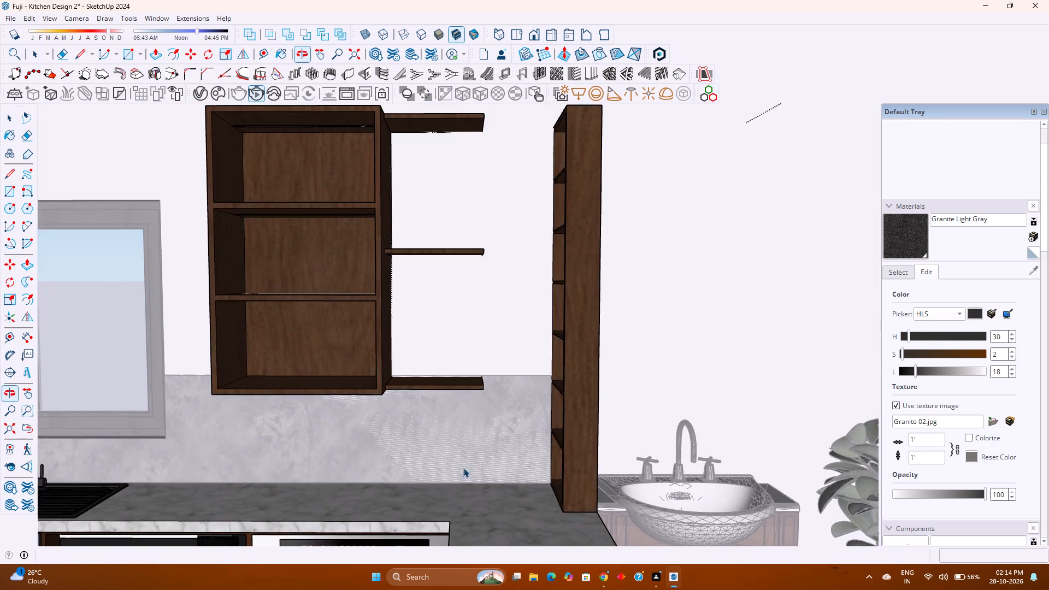
scroll(475, 448, down, 5)
shift+middle_click(390, 426)
shift+middle_click(391, 426)
shift+middle_drag(394, 426, 522, 435)
shift+middle_click(522, 435)
middle_drag(526, 451, 333, 434)
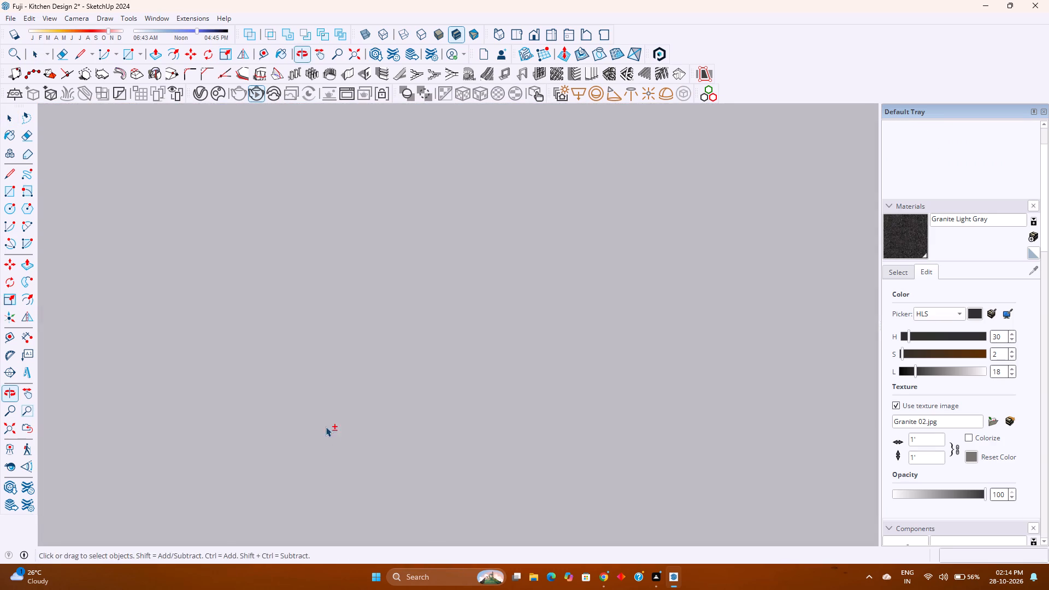
click(5, 428)
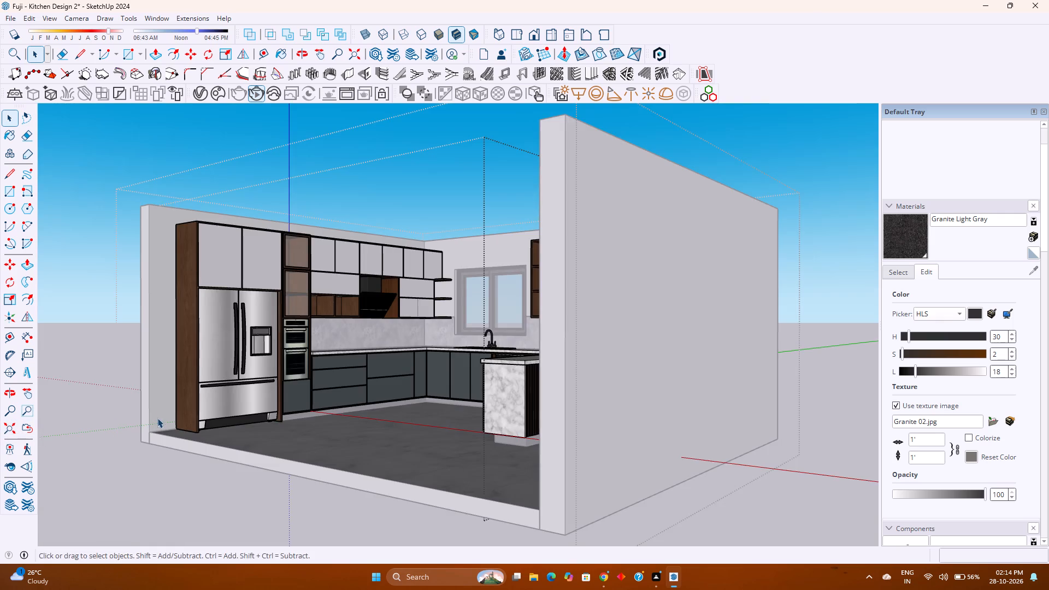
middle_drag(162, 418, 245, 495)
key(Escape)
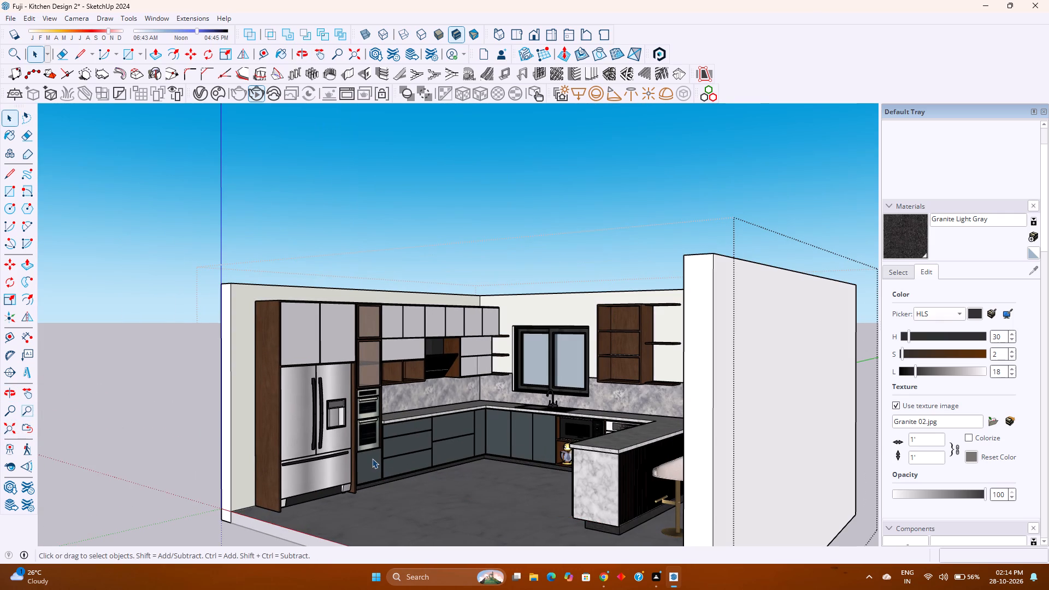
key(Escape)
Examine the whole kitchen, including the wall cabinets, shelves and island, from the room's open side.
scroll(408, 448, up, 3)
shift+middle_drag(472, 432, 372, 417)
middle_drag(373, 416, 380, 415)
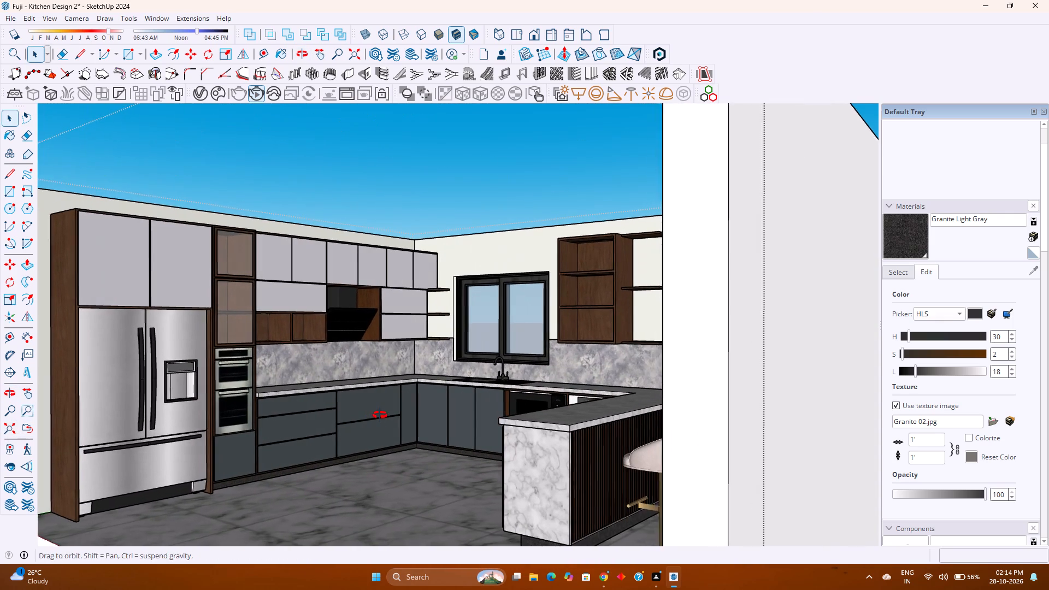
middle_drag(380, 415, 392, 415)
scroll(393, 413, up, 2)
middle_drag(393, 413, 437, 401)
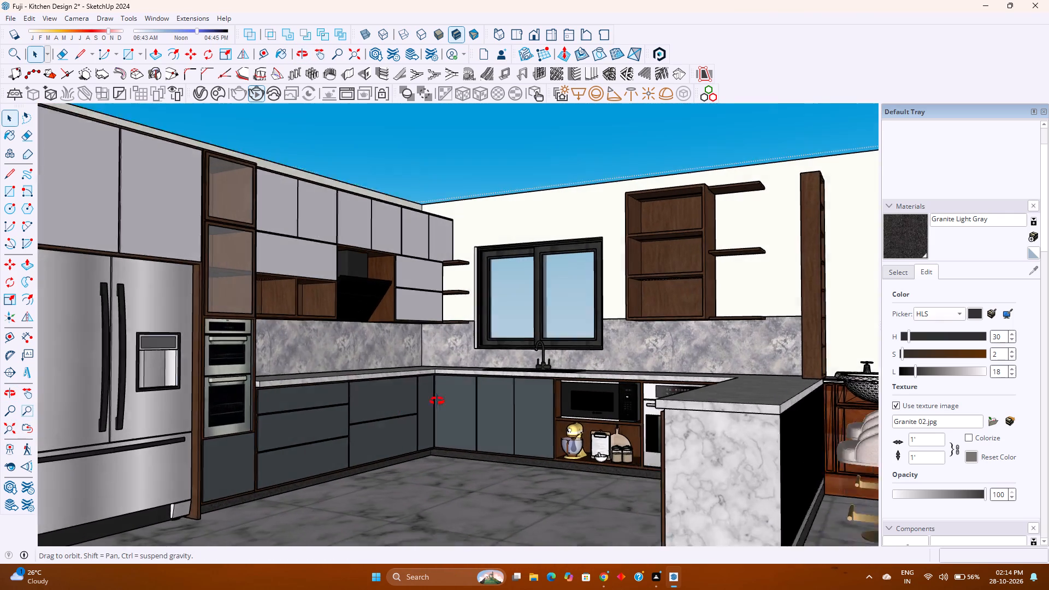
middle_drag(437, 401, 437, 402)
middle_click(436, 404)
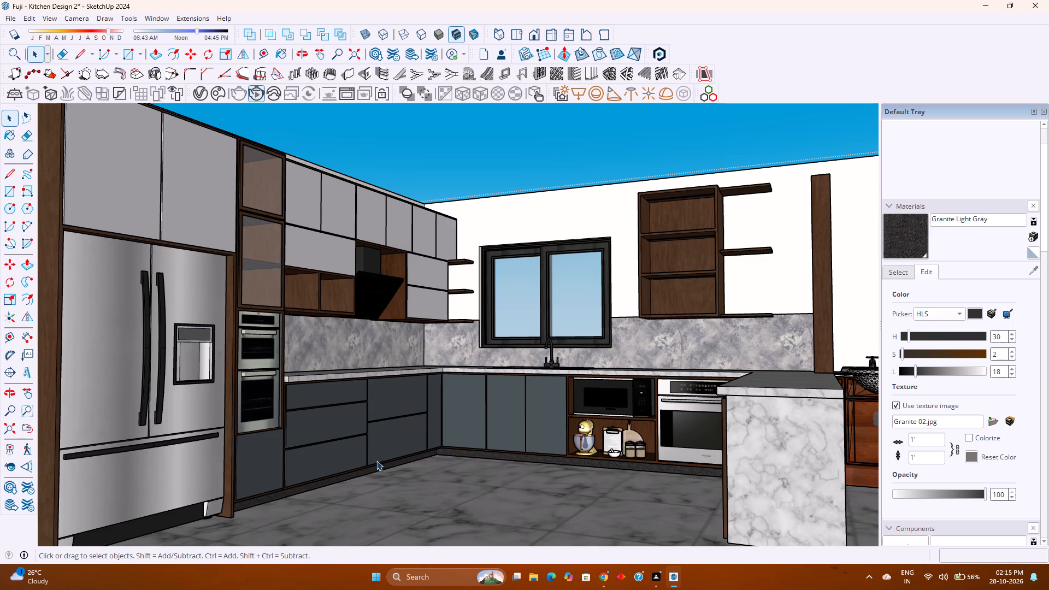
scroll(379, 449, down, 5)
scroll(378, 449, up, 4)
scroll(378, 449, down, 2)
scroll(378, 449, up, 2)
scroll(378, 449, down, 2)
scroll(378, 449, up, 2)
scroll(378, 449, down, 3)
scroll(378, 449, up, 3)
scroll(378, 449, down, 3)
scroll(378, 449, up, 1)
scroll(378, 447, down, 1)
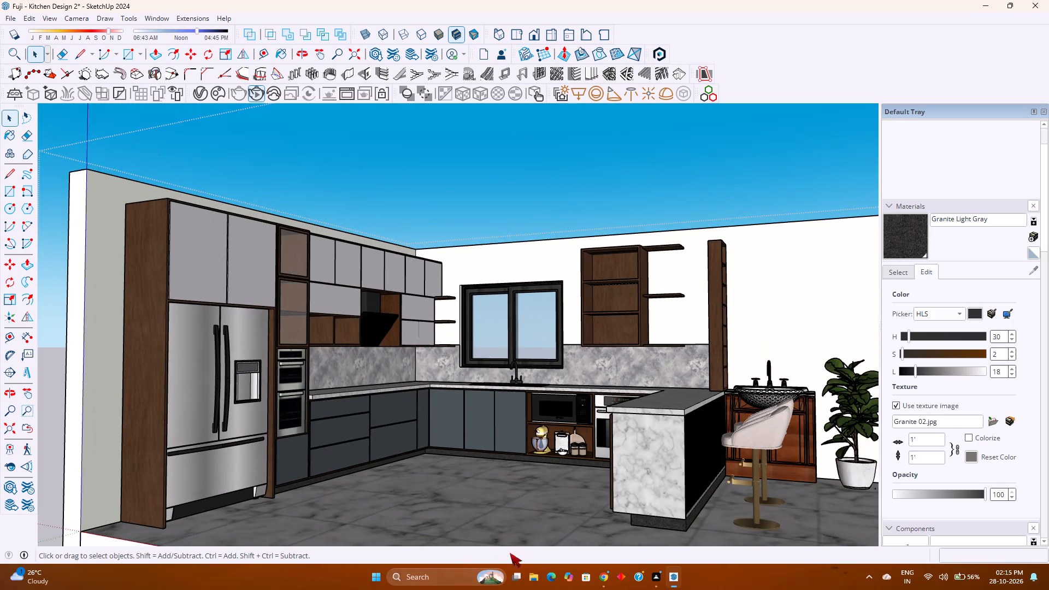
shift+middle_click(484, 420)
shift+middle_drag(478, 413, 428, 343)
shift+middle_click(427, 342)
shift+middle_drag(427, 341, 472, 373)
middle_drag(472, 374, 508, 421)
shift+middle_drag(602, 411, 534, 391)
scroll(517, 383, down, 3)
scroll(517, 383, up, 2)
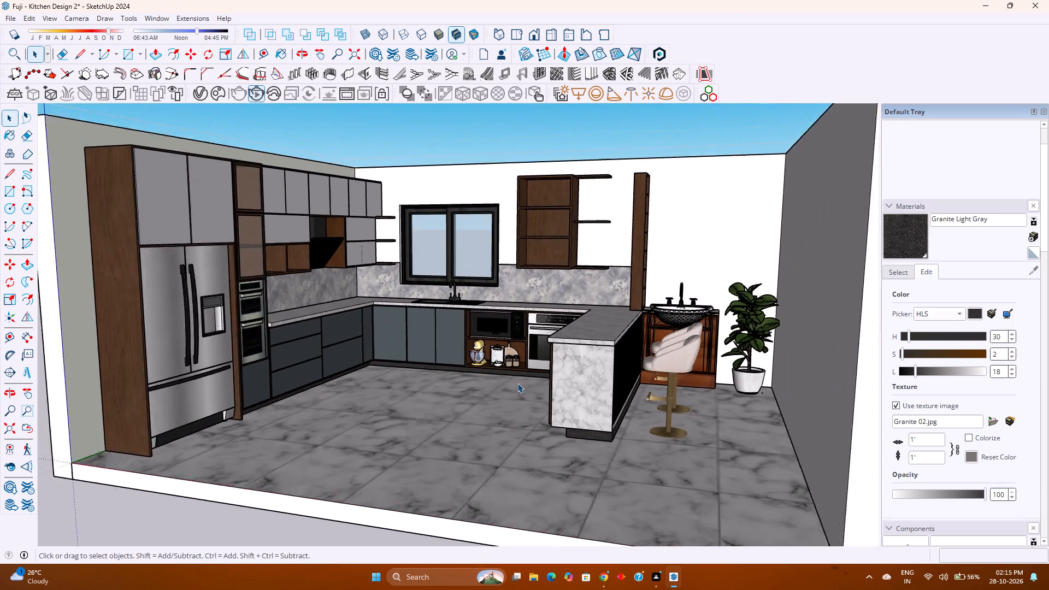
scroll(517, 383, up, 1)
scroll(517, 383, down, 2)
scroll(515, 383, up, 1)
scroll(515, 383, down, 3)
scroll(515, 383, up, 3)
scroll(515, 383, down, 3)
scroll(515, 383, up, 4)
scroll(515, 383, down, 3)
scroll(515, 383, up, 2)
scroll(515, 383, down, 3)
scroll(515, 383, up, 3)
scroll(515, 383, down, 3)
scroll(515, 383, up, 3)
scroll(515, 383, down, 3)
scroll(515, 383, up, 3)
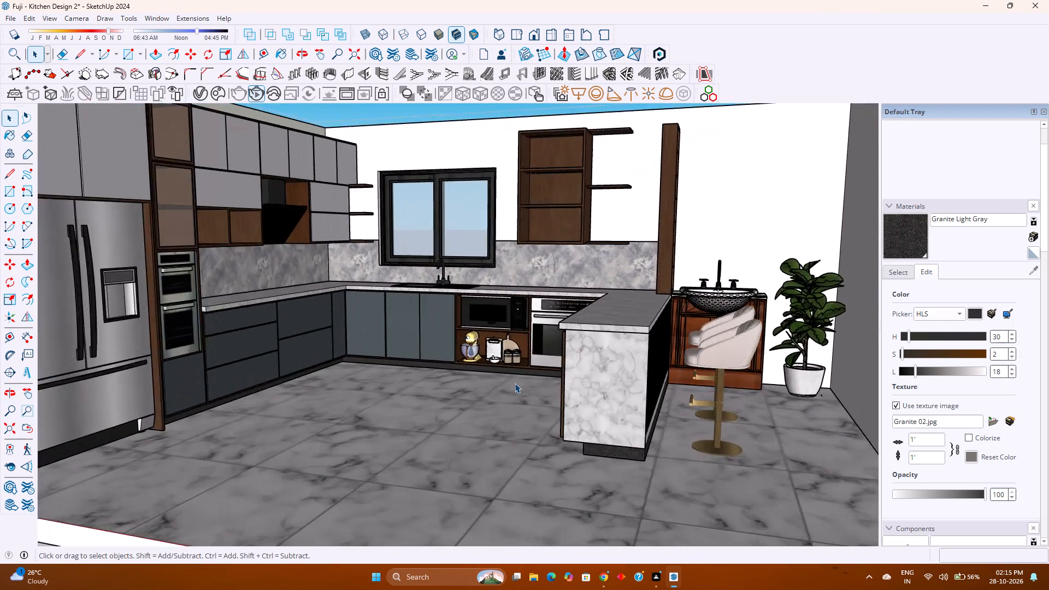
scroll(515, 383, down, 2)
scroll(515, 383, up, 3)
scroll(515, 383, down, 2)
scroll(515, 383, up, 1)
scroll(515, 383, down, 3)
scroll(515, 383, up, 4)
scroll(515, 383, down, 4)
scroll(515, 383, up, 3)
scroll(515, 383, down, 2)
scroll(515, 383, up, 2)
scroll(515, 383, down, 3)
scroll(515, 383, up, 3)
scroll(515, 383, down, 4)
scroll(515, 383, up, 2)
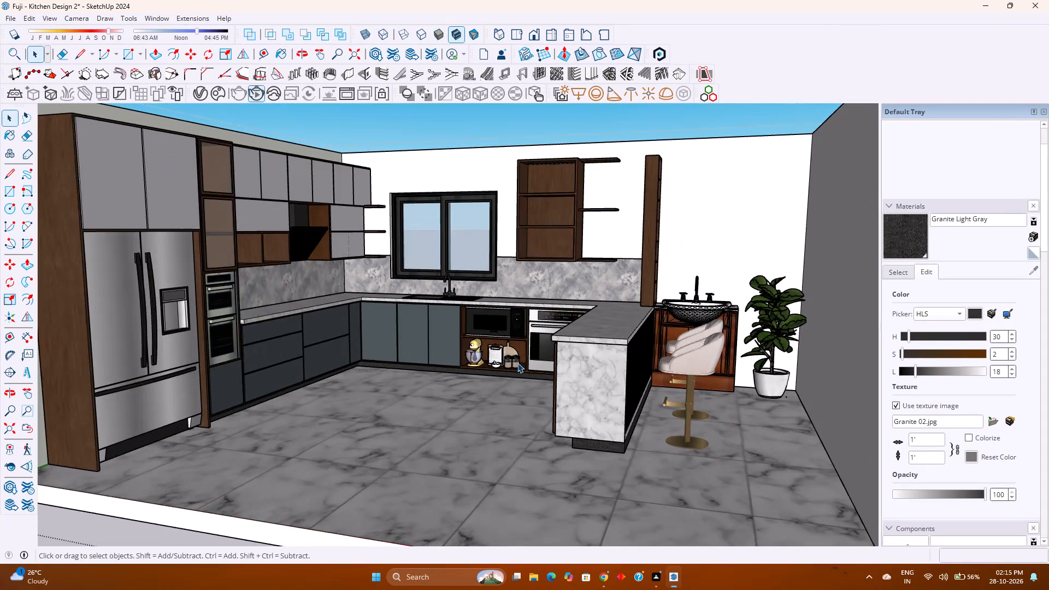
Examine the tops and fronts of the tall refrigerator and oven cabinets and the adjoining wall cabinets from above.
middle_drag(516, 364, 496, 355)
middle_click(496, 355)
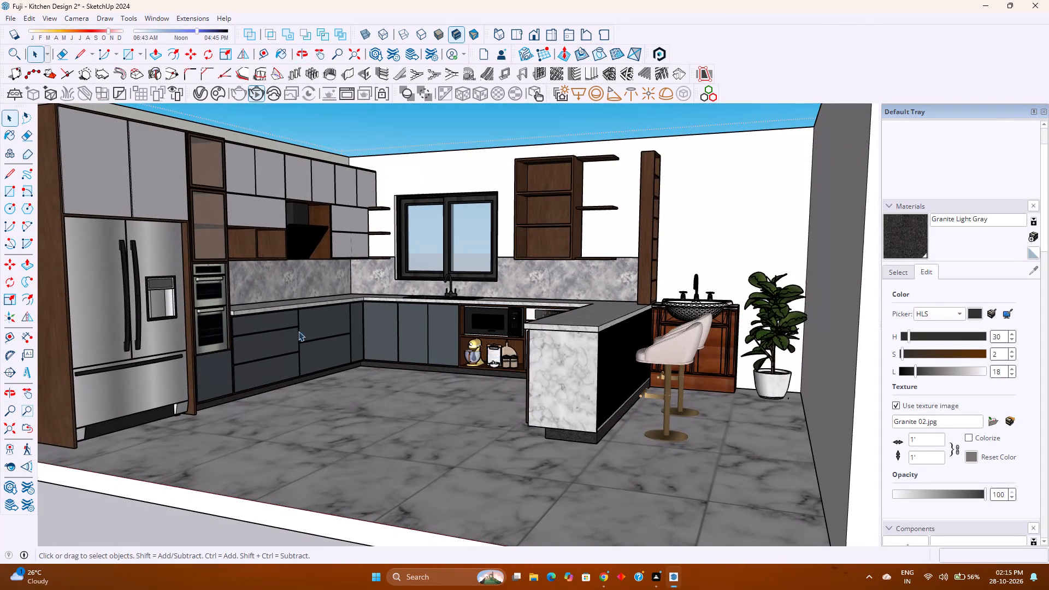
scroll(129, 219, up, 3)
middle_drag(132, 221, 135, 315)
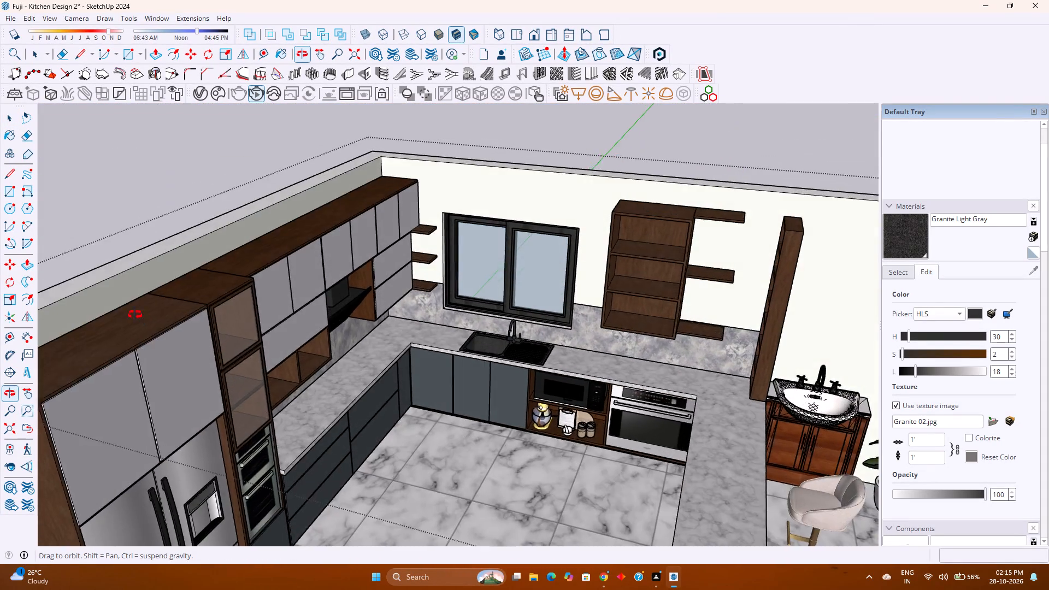
middle_drag(135, 315, 237, 379)
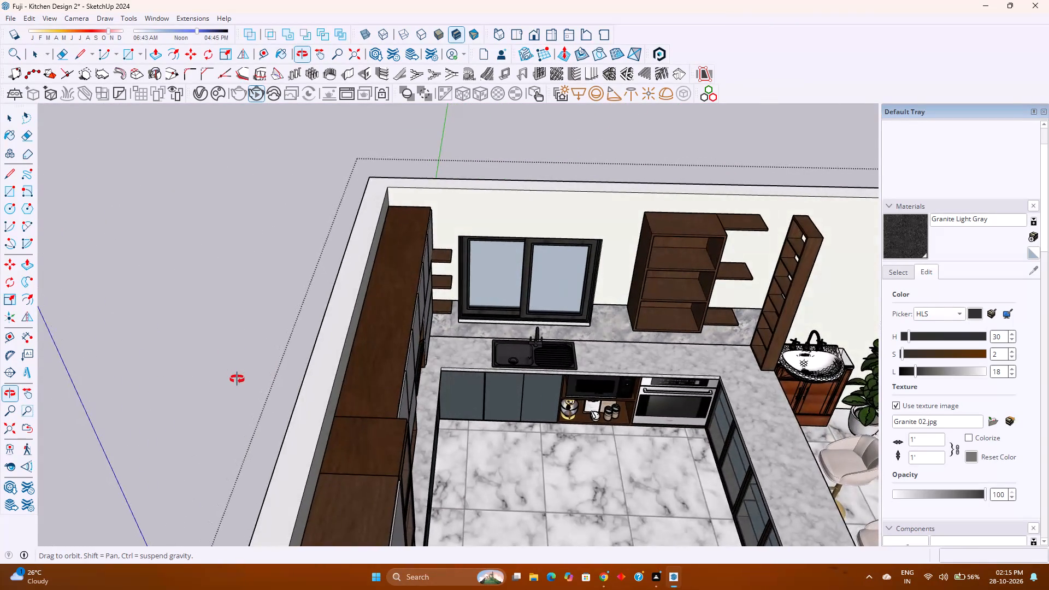
middle_drag(237, 379, 157, 333)
scroll(200, 334, up, 8)
middle_drag(200, 334, 213, 357)
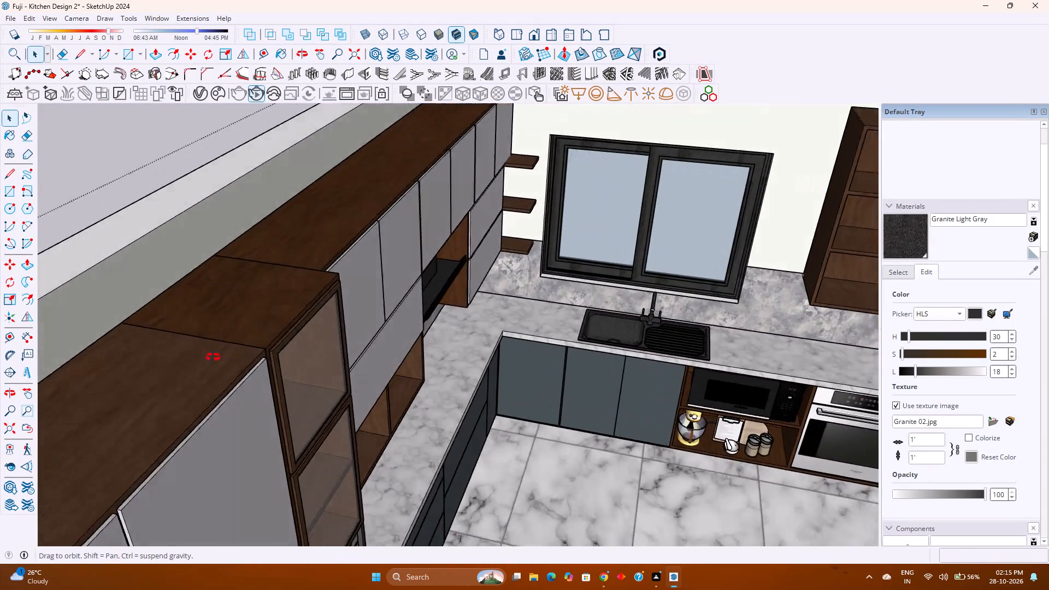
middle_drag(213, 357, 172, 471)
scroll(190, 333, up, 7)
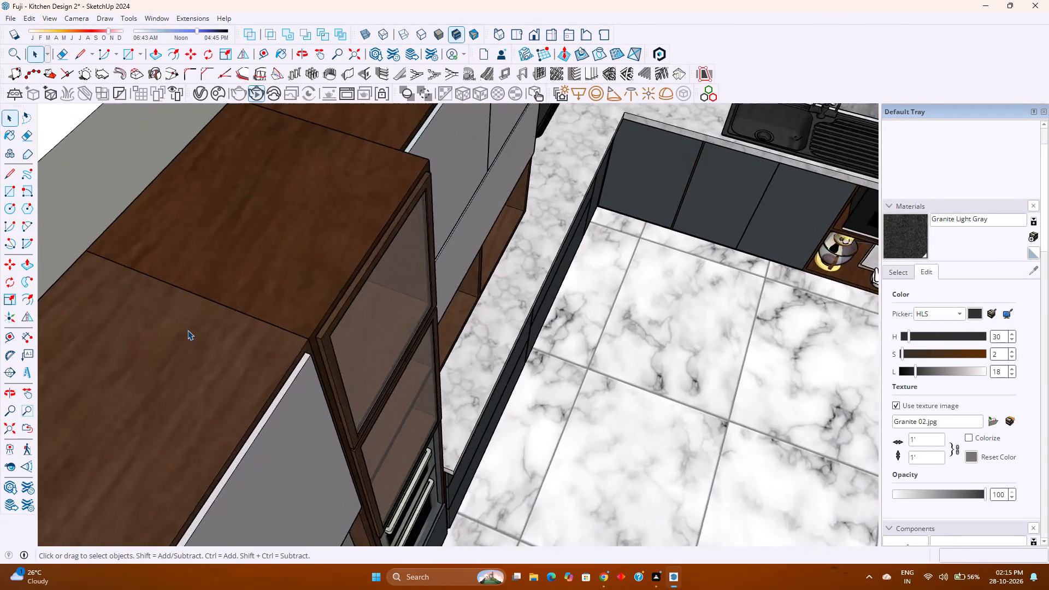
middle_drag(219, 314, 98, 412)
middle_drag(176, 325, 206, 303)
middle_click(236, 283)
scroll(248, 275, down, 10)
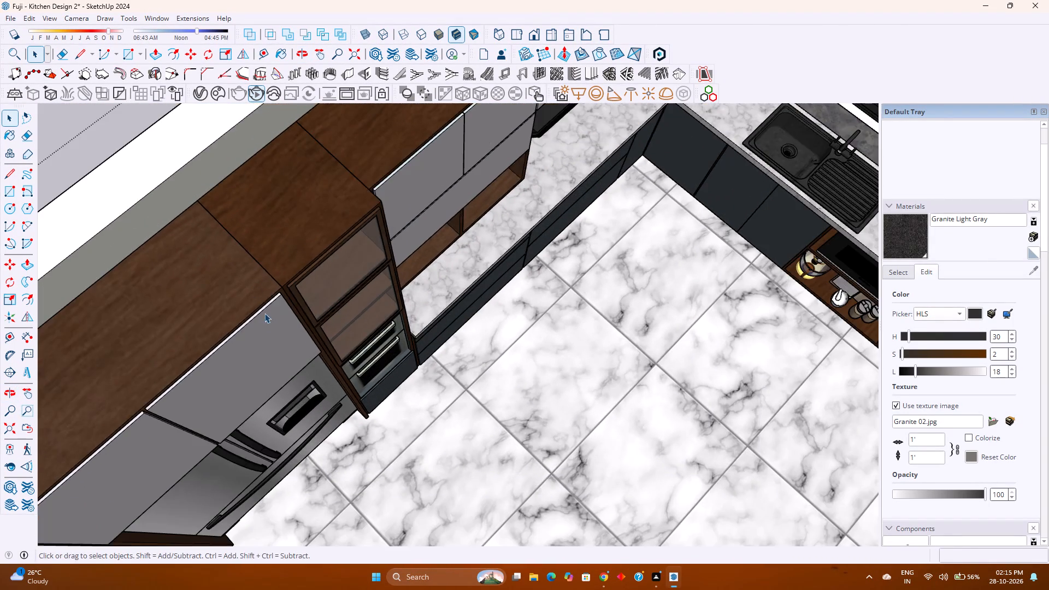
middle_drag(268, 320, 304, 276)
scroll(303, 238, up, 3)
scroll(303, 238, down, 9)
Examine the whole kitchen layout from above, including the cabinet runs, island, stools and washbasin.
middle_drag(341, 349, 402, 243)
scroll(403, 242, down, 5)
shift+middle_drag(452, 234, 362, 288)
middle_drag(359, 293, 377, 252)
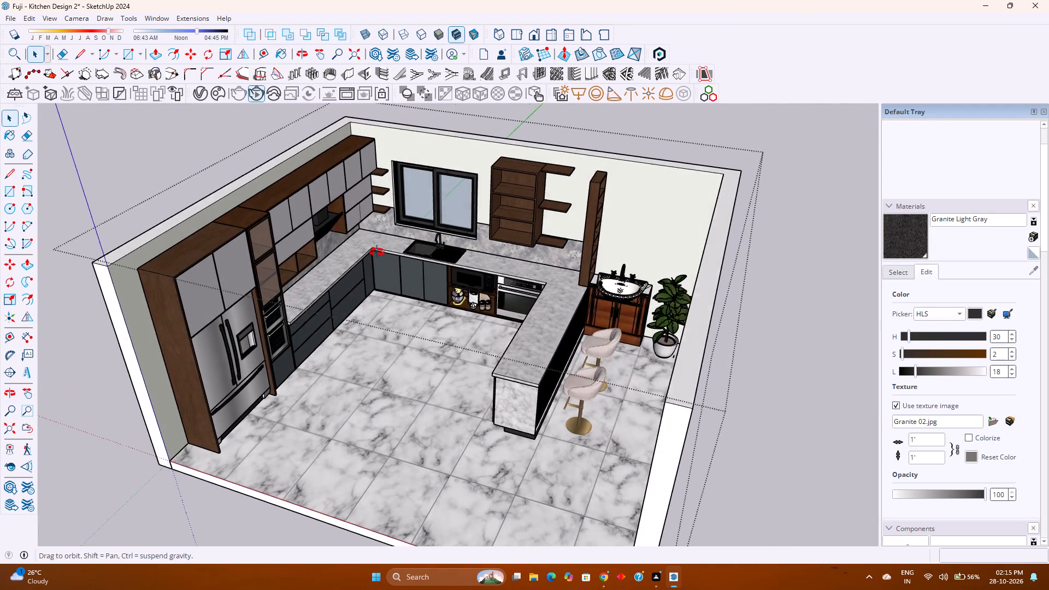
middle_drag(377, 252, 381, 252)
scroll(334, 256, up, 3)
scroll(334, 256, down, 3)
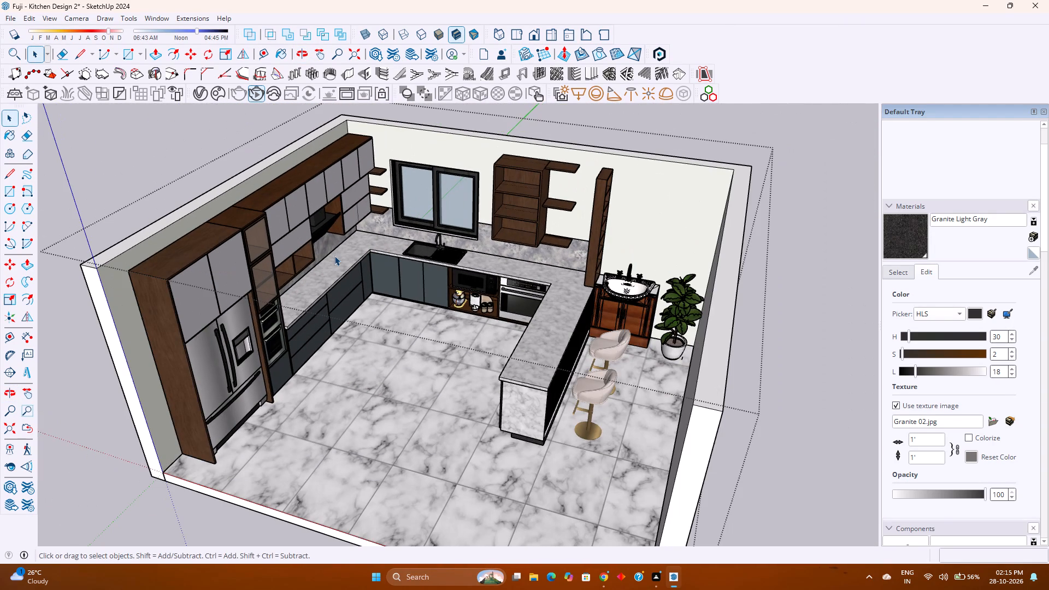
middle_drag(528, 317, 535, 314)
middle_drag(538, 314, 672, 282)
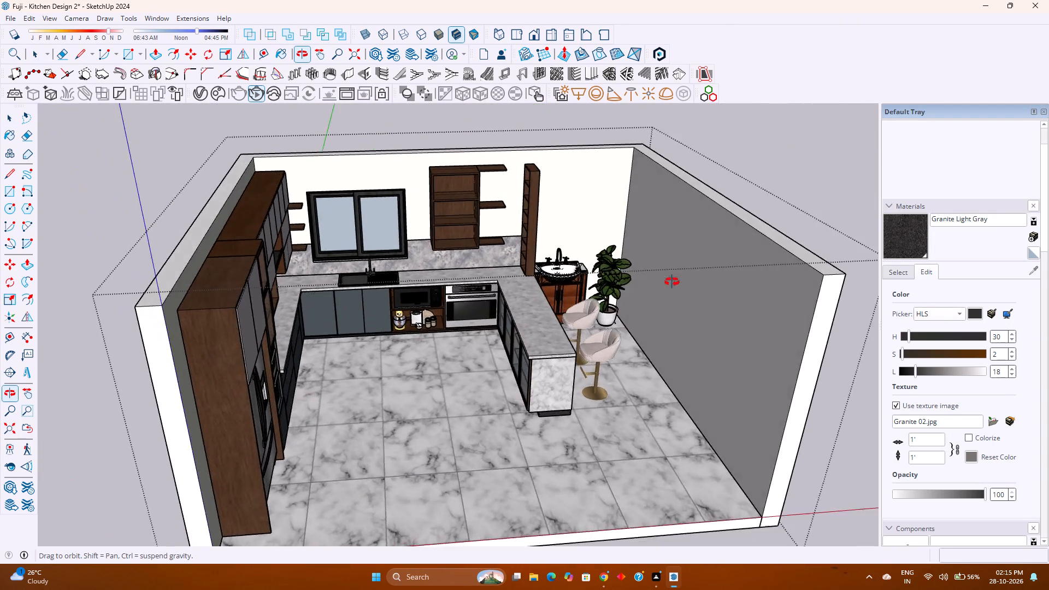
middle_drag(672, 282, 591, 293)
middle_drag(583, 293, 598, 307)
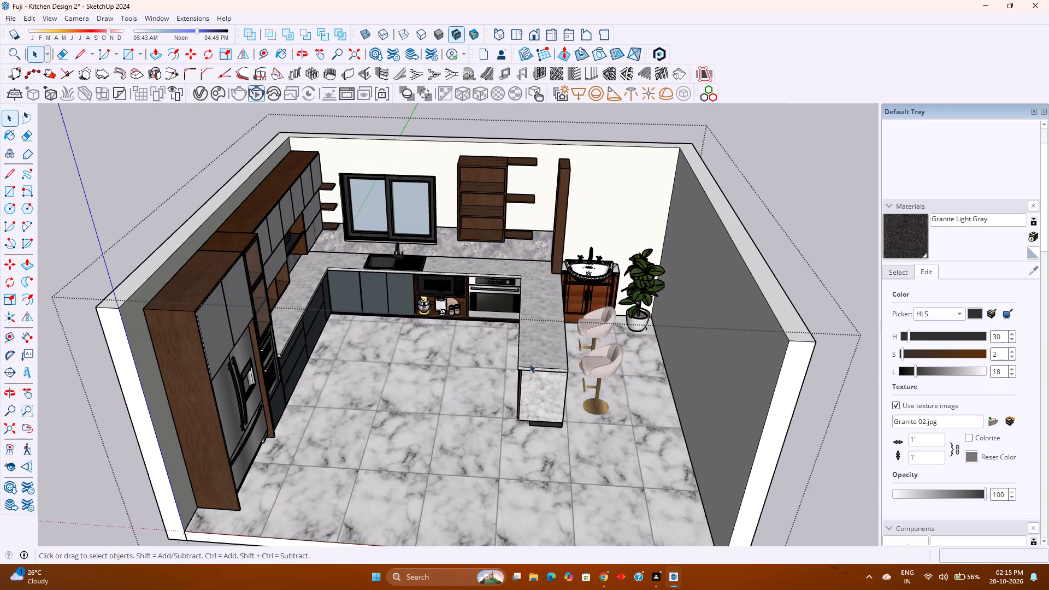
Darken the backsplash's Stone Vein Gray material in the HLS picker to lightness 37 with saturation 0.
scroll(534, 270, up, 3)
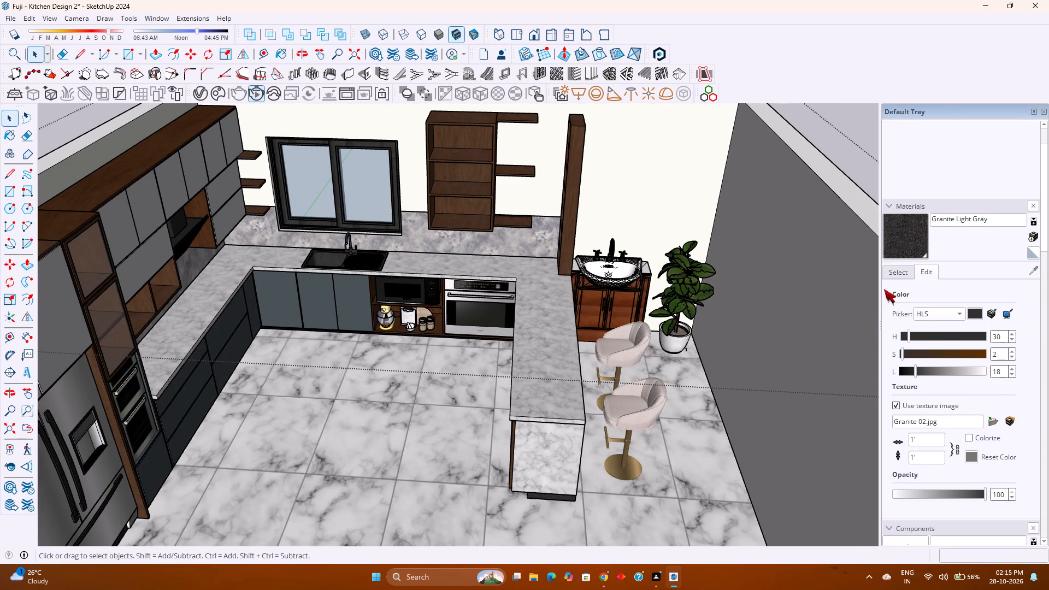
click(900, 274)
scroll(952, 426, down, 3)
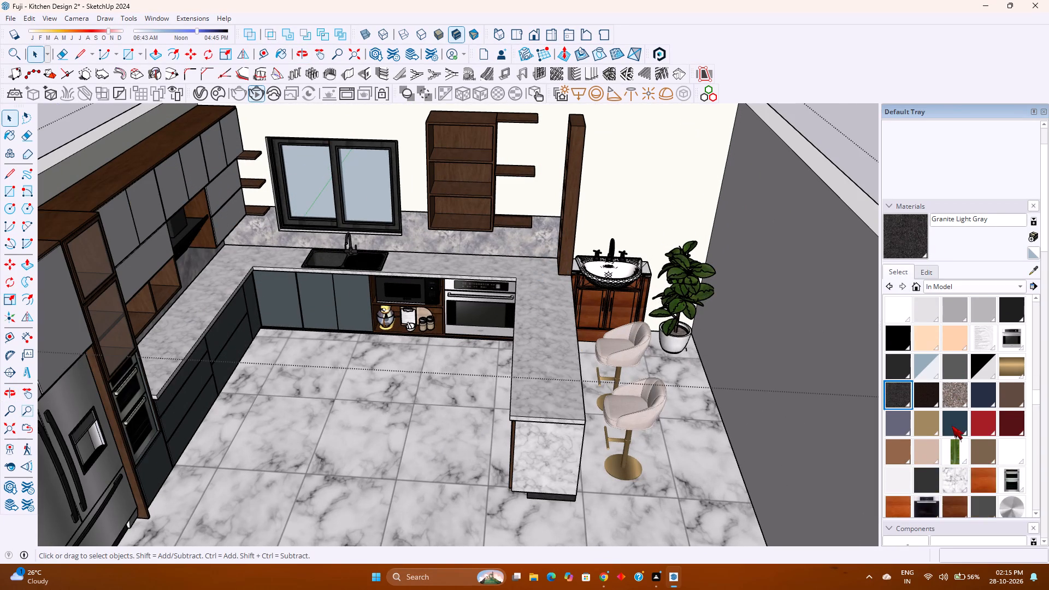
scroll(956, 460, down, 4)
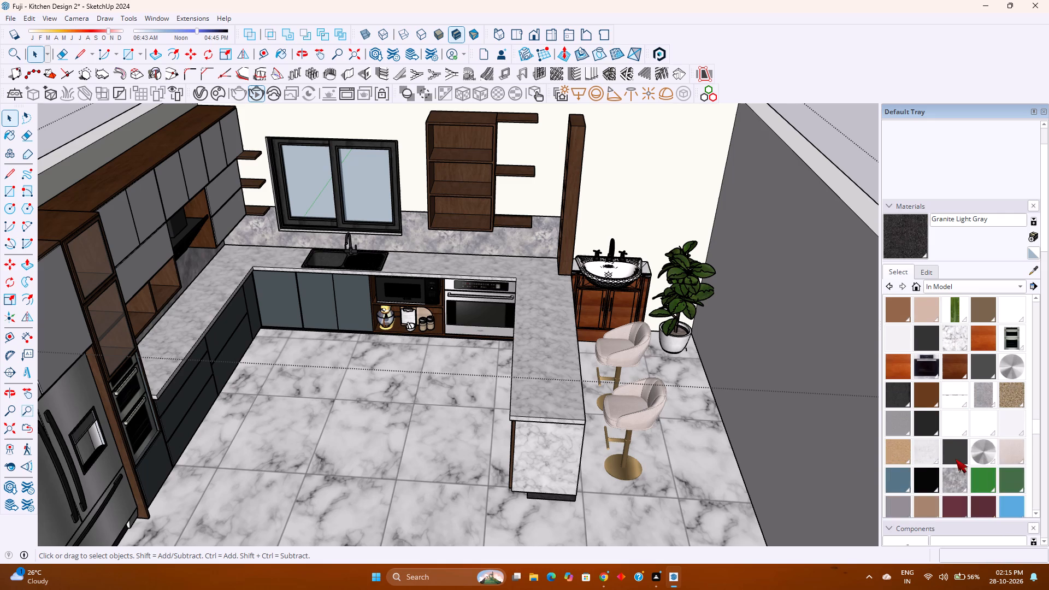
scroll(956, 459, down, 2)
click(958, 433)
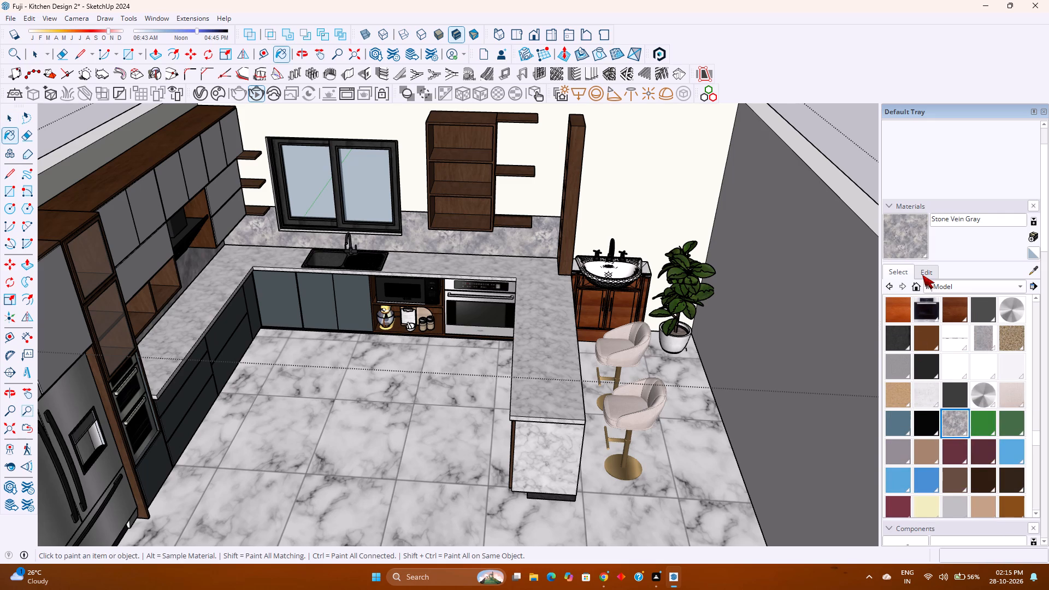
click(924, 270)
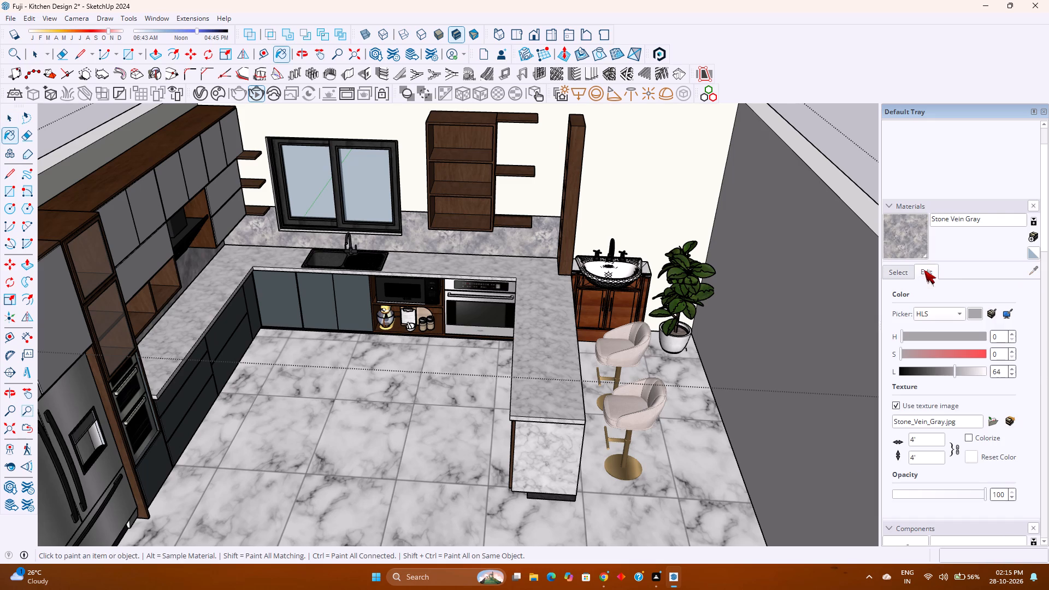
drag(952, 370, 942, 376)
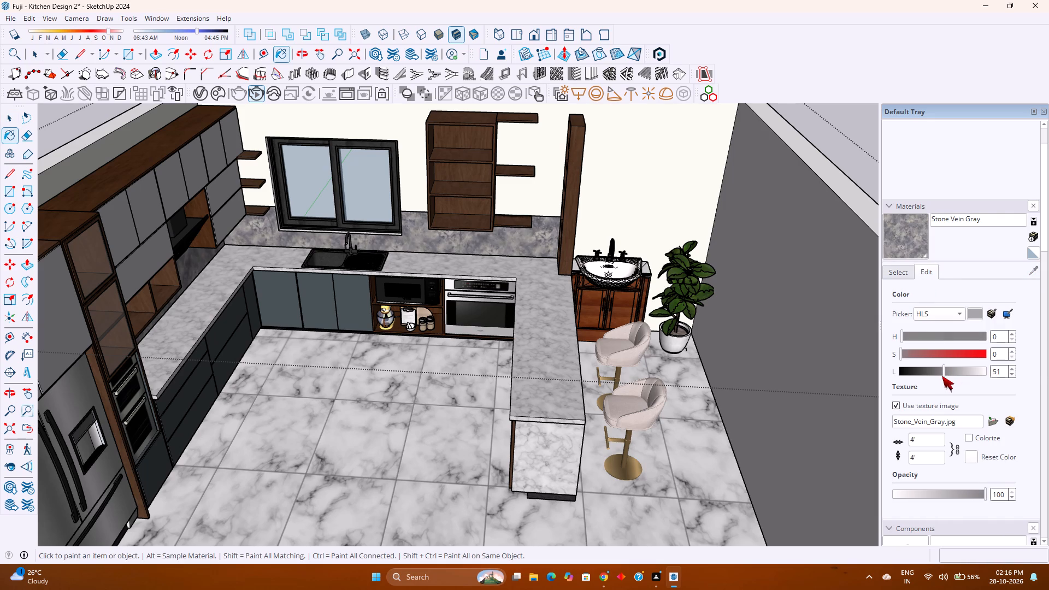
drag(942, 376, 932, 379)
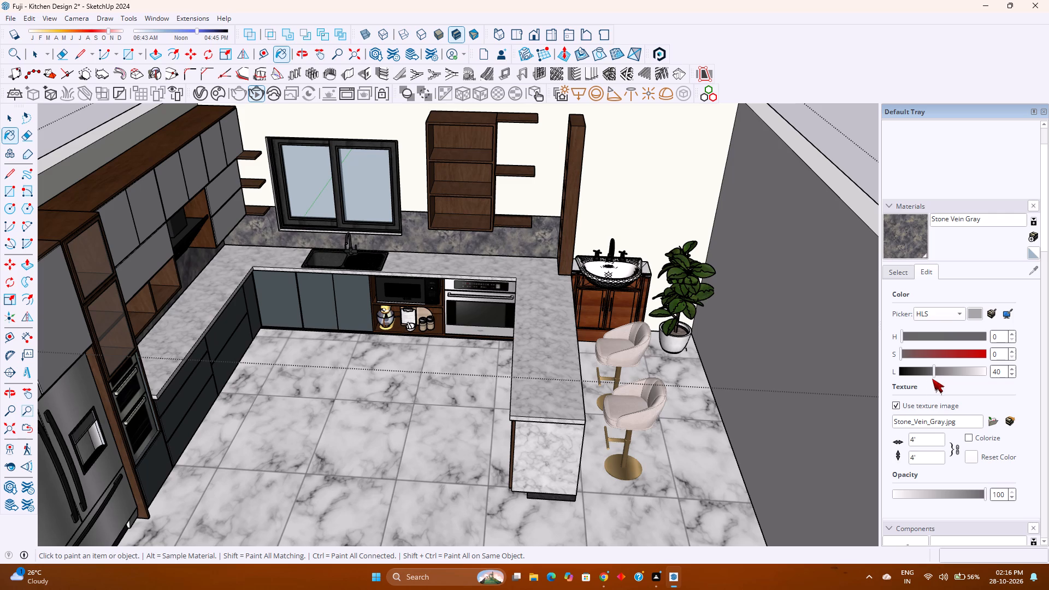
drag(932, 379, 930, 379)
drag(902, 352, 917, 351)
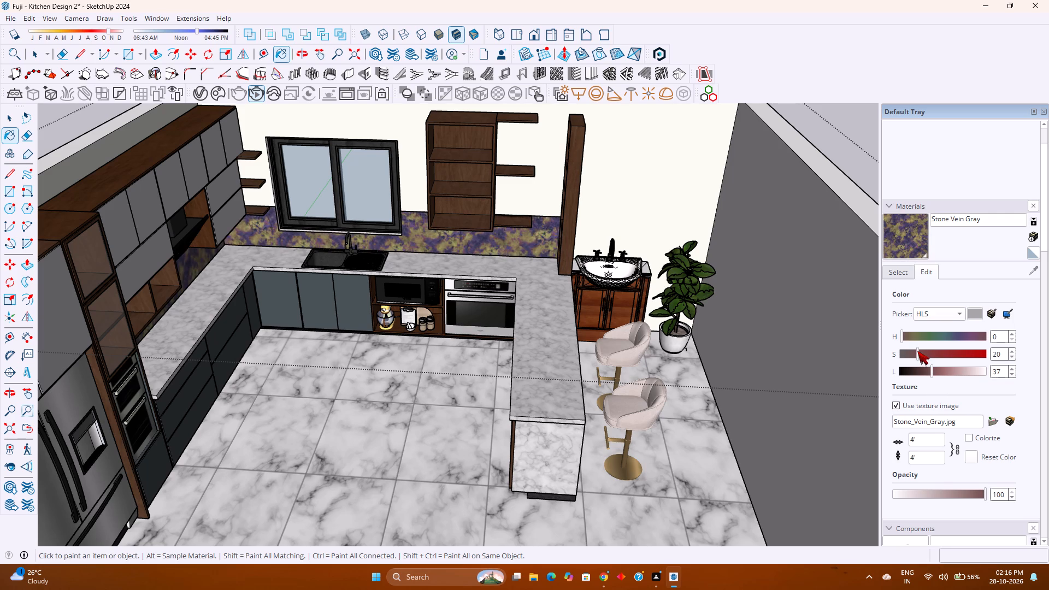
drag(917, 351, 843, 362)
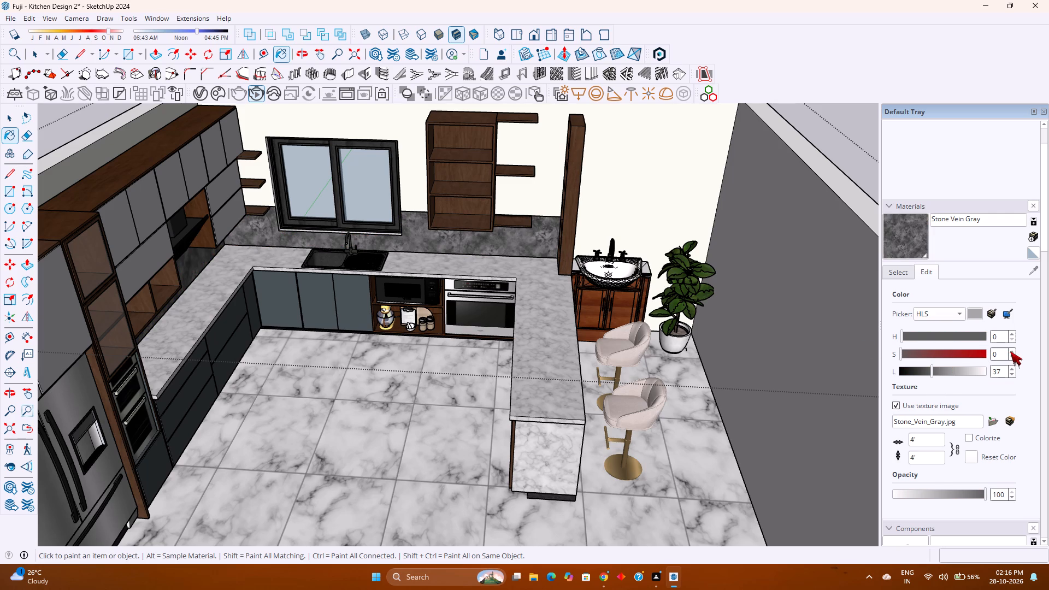
Examine the recoloured backsplash against the countertops, cabinets and island from inside the kitchen.
middle_drag(551, 348, 546, 292)
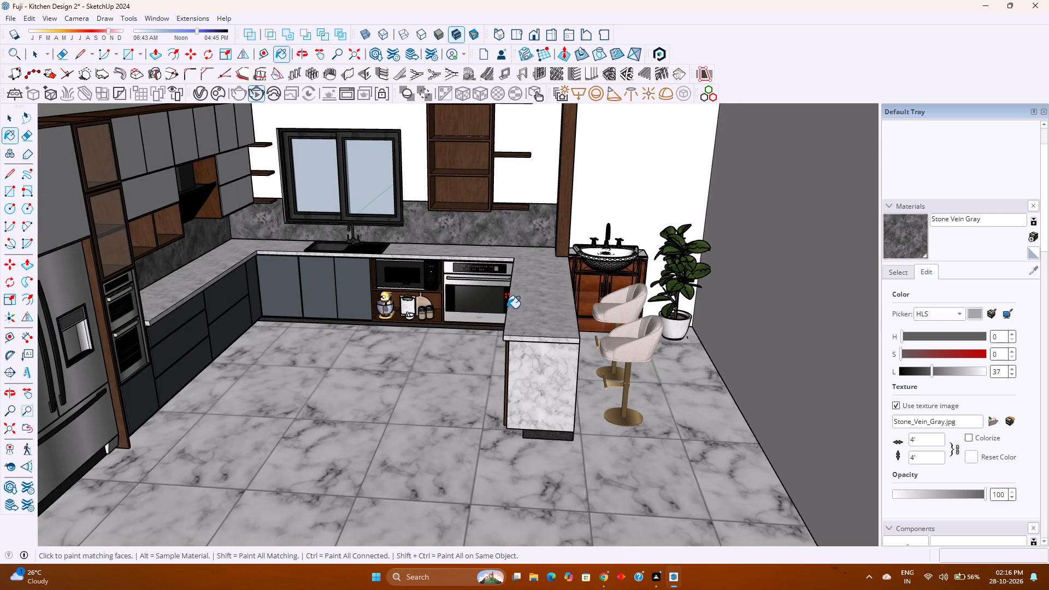
shift+middle_drag(508, 308, 517, 310)
shift+middle_drag(519, 311, 614, 422)
middle_drag(575, 423, 526, 345)
middle_click(526, 345)
scroll(423, 352, up, 2)
middle_click(418, 353)
middle_click(420, 354)
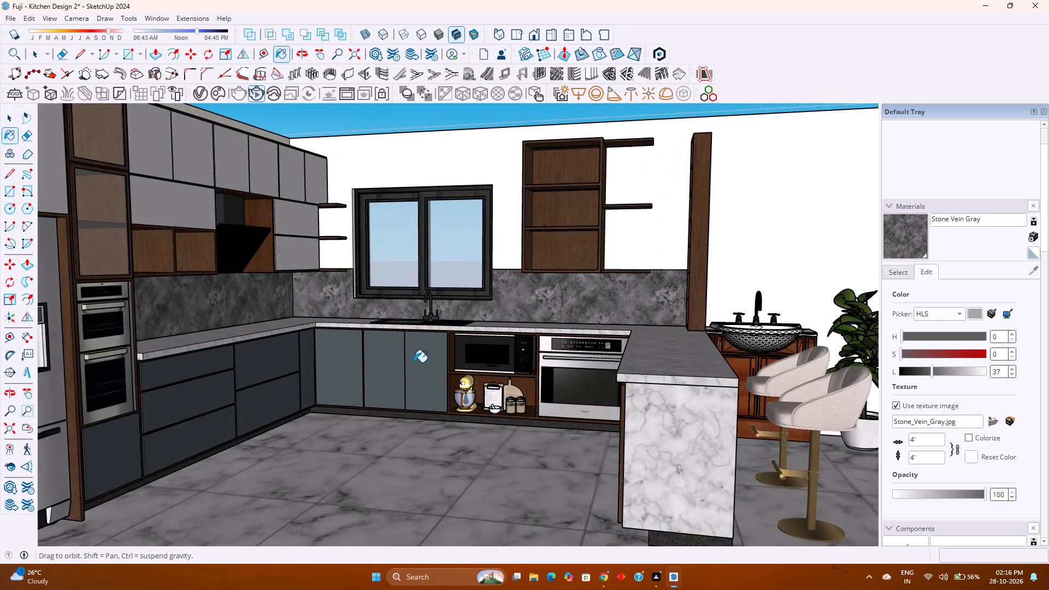
middle_drag(408, 364, 379, 366)
middle_click(379, 366)
shift+middle_click(374, 366)
shift+middle_drag(375, 366, 401, 375)
shift+middle_drag(414, 379, 420, 380)
shift+middle_click(464, 396)
scroll(433, 340, up, 3)
shift+middle_drag(433, 329, 446, 444)
shift+middle_click(446, 444)
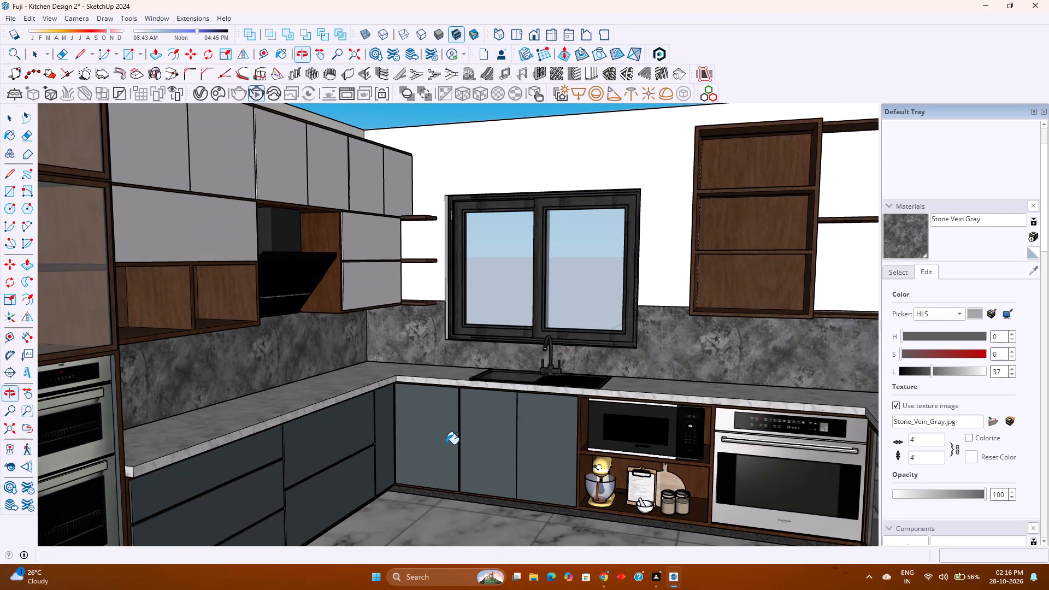
key(space)
scroll(336, 349, down, 4)
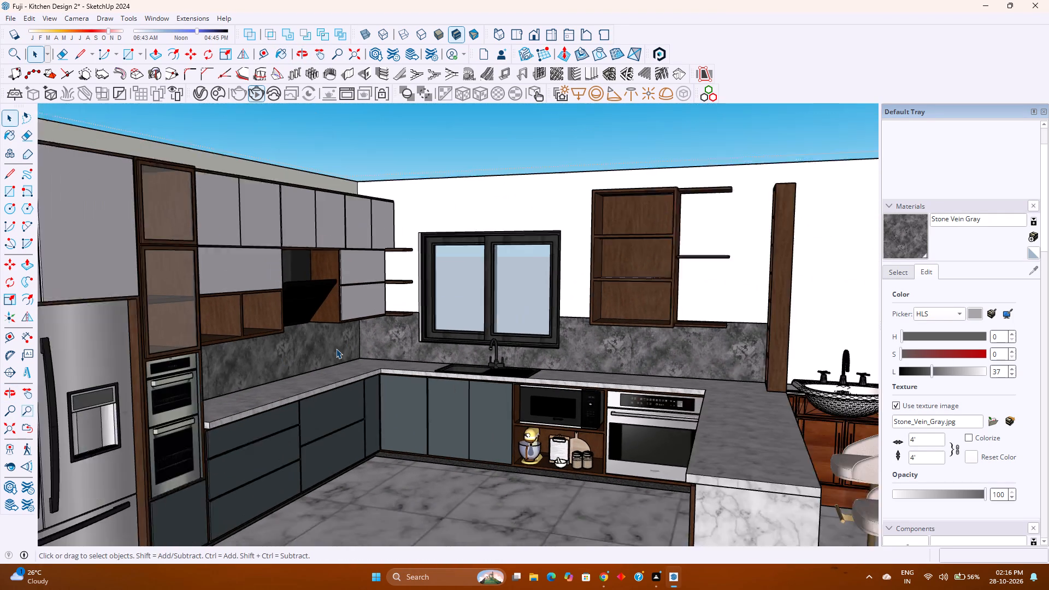
key(Escape)
middle_drag(345, 367, 361, 358)
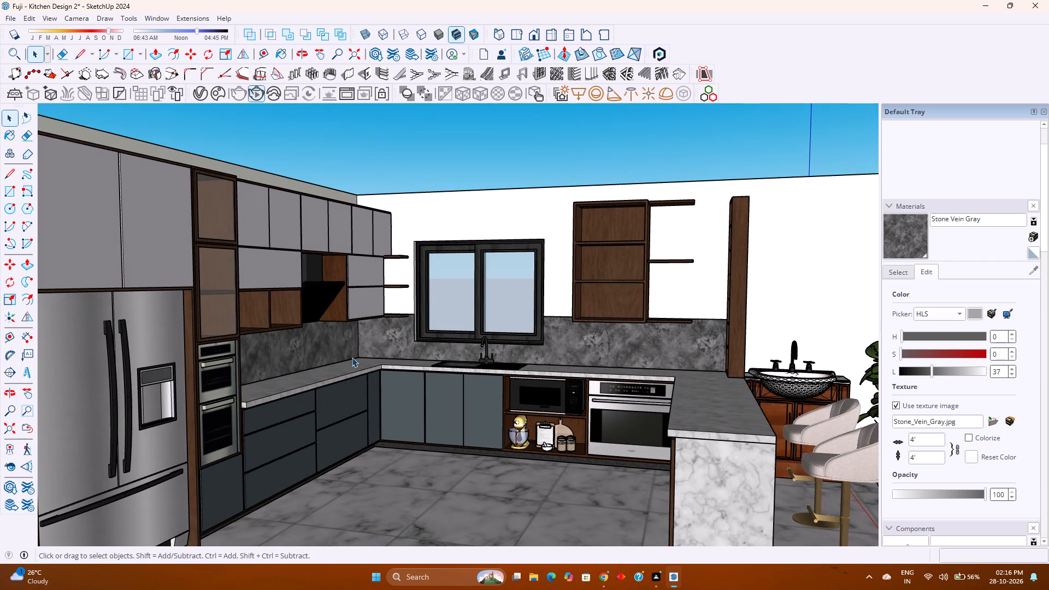
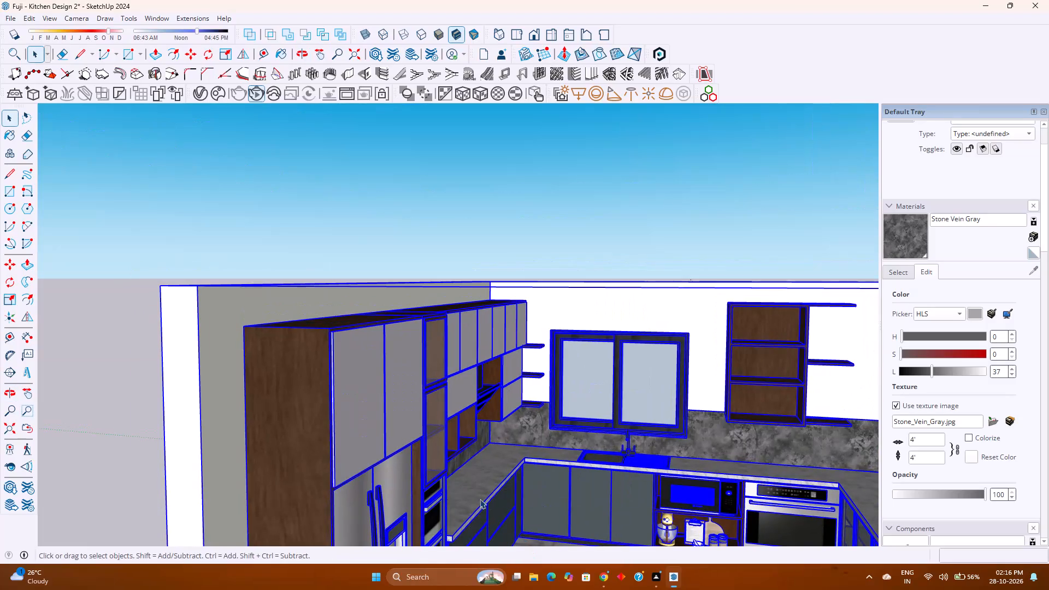
Hide the two glass doors of the tall oven cabinet beside the refrigerator.
middle_drag(533, 500, 486, 504)
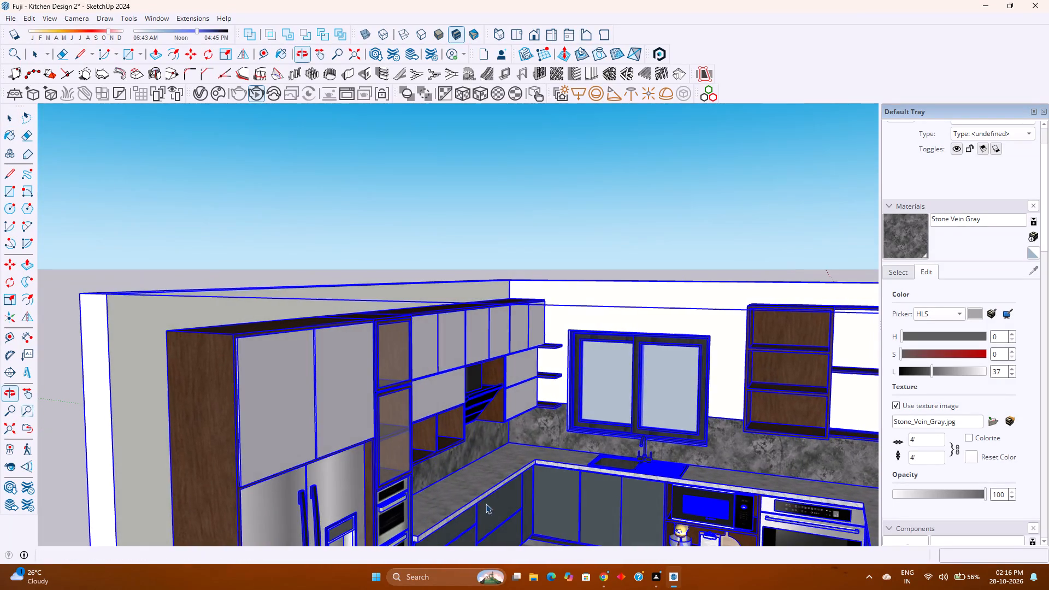
middle_drag(486, 504, 487, 504)
shift+middle_drag(451, 483, 415, 417)
double_click(418, 444)
scroll(345, 391, up, 1)
double_click(341, 393)
scroll(341, 393, up, 2)
double_click(341, 393)
scroll(341, 393, up, 3)
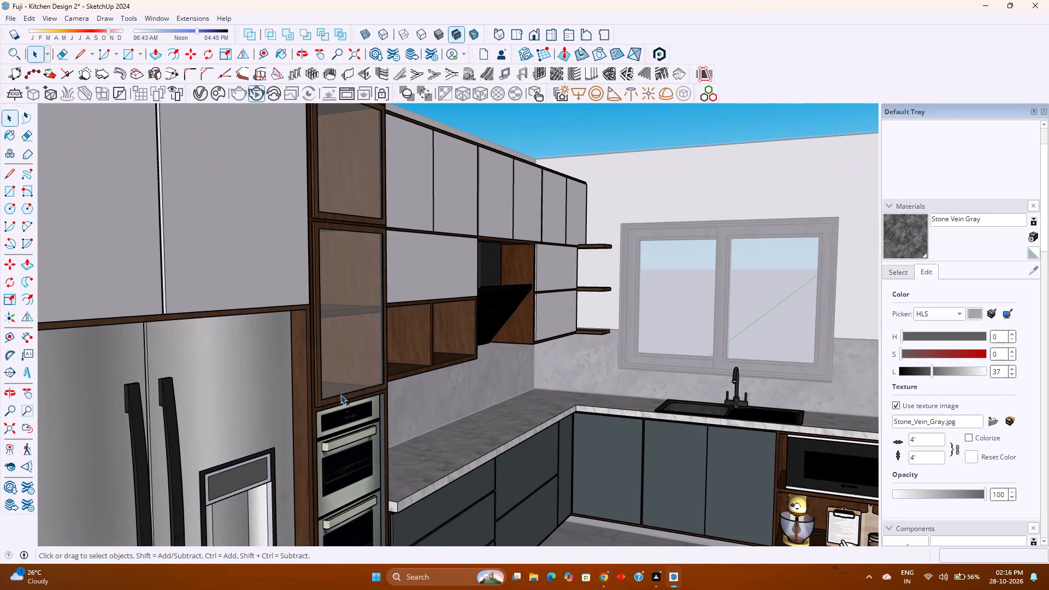
double_click(340, 395)
click(338, 399)
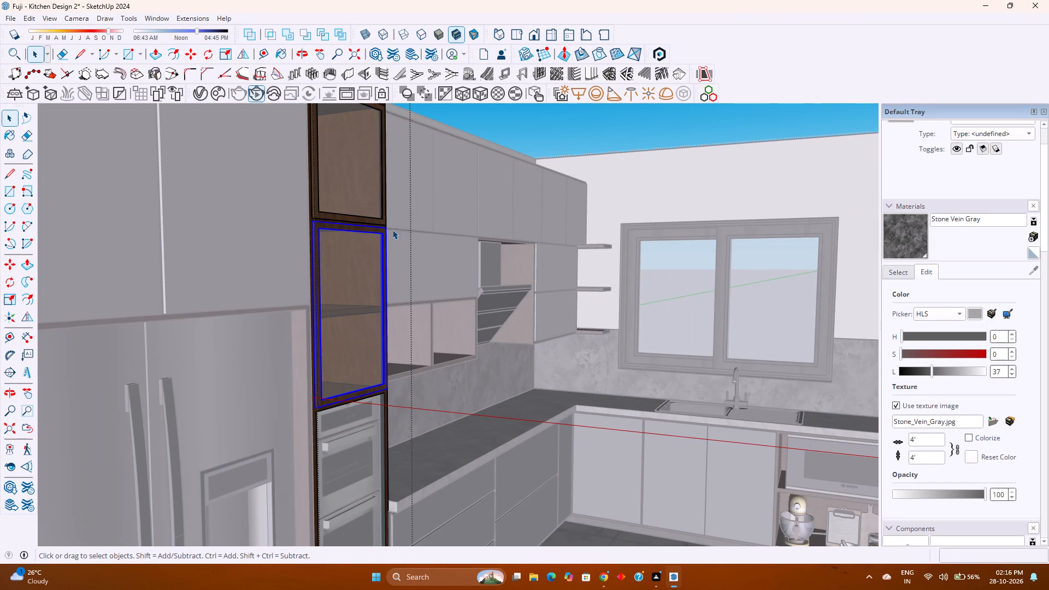
ctrl+click(326, 216)
right_click(326, 216)
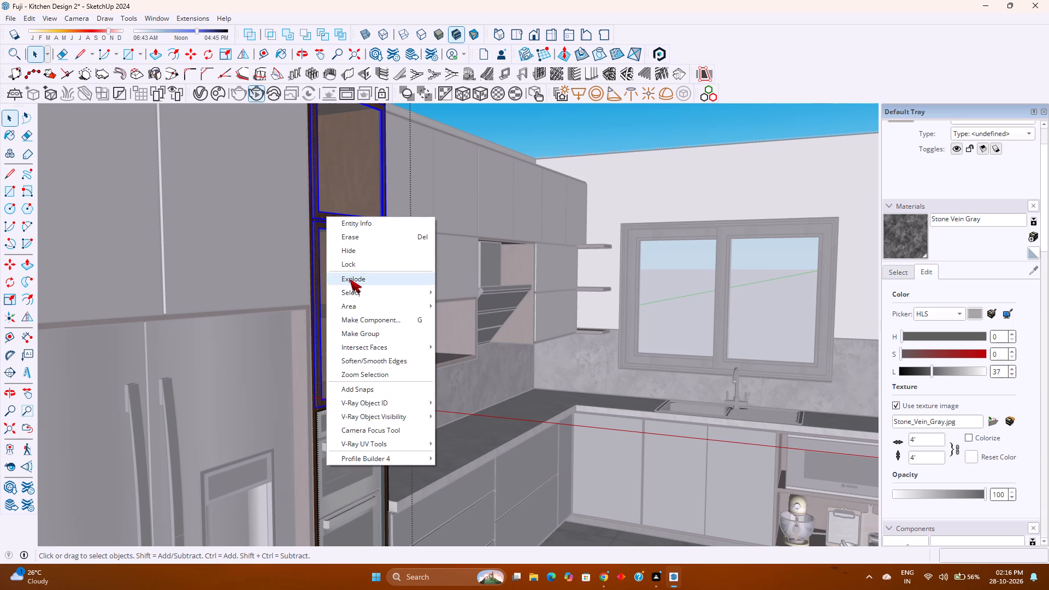
click(351, 249)
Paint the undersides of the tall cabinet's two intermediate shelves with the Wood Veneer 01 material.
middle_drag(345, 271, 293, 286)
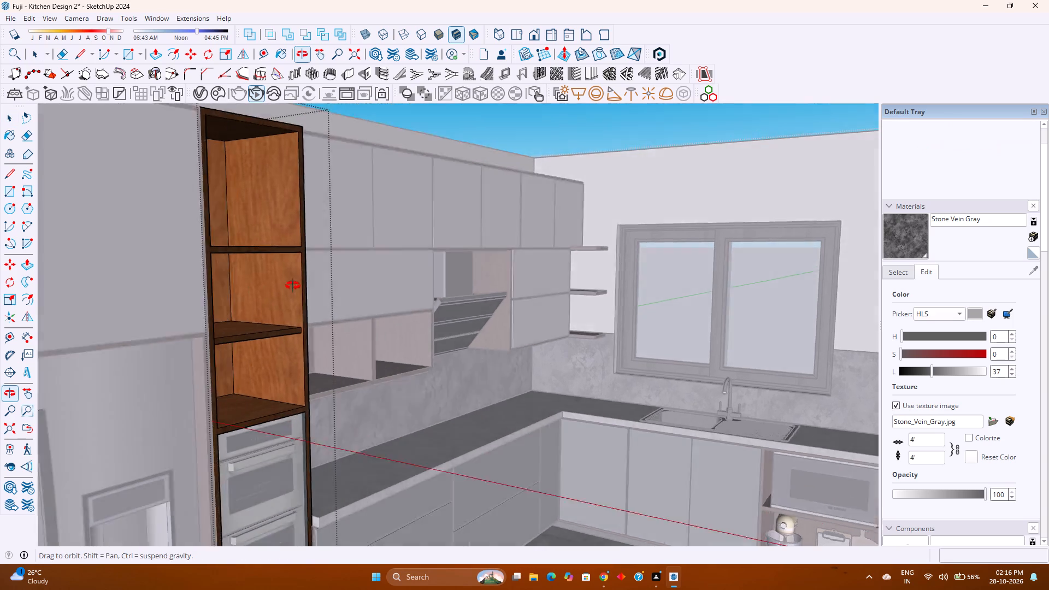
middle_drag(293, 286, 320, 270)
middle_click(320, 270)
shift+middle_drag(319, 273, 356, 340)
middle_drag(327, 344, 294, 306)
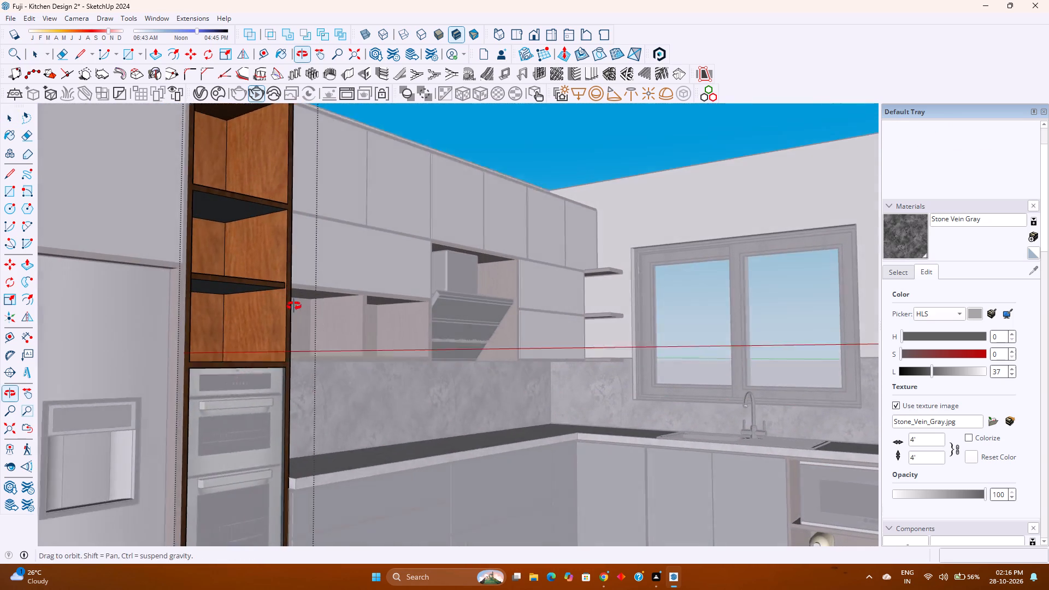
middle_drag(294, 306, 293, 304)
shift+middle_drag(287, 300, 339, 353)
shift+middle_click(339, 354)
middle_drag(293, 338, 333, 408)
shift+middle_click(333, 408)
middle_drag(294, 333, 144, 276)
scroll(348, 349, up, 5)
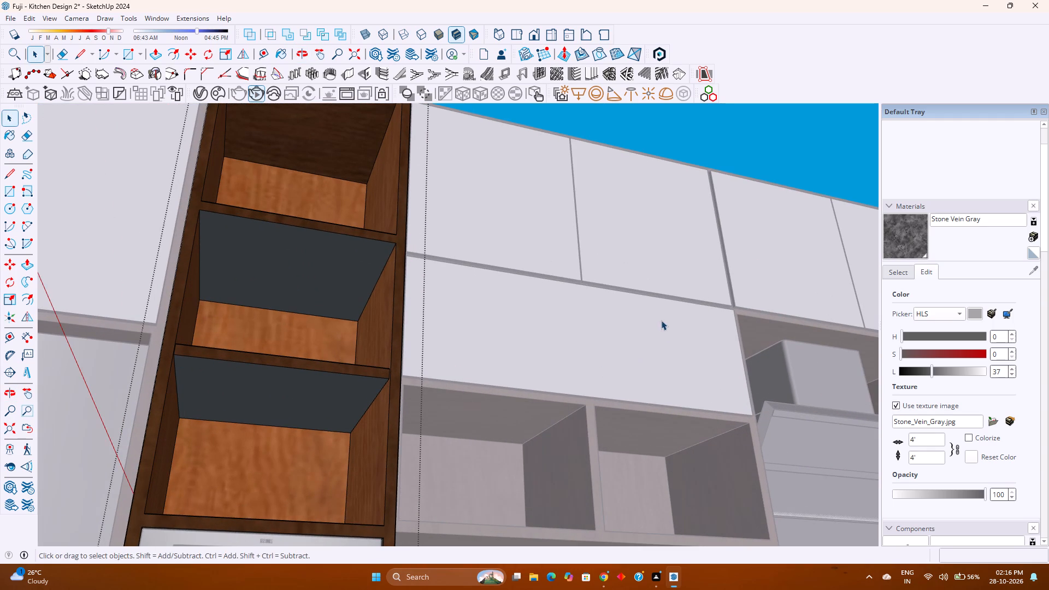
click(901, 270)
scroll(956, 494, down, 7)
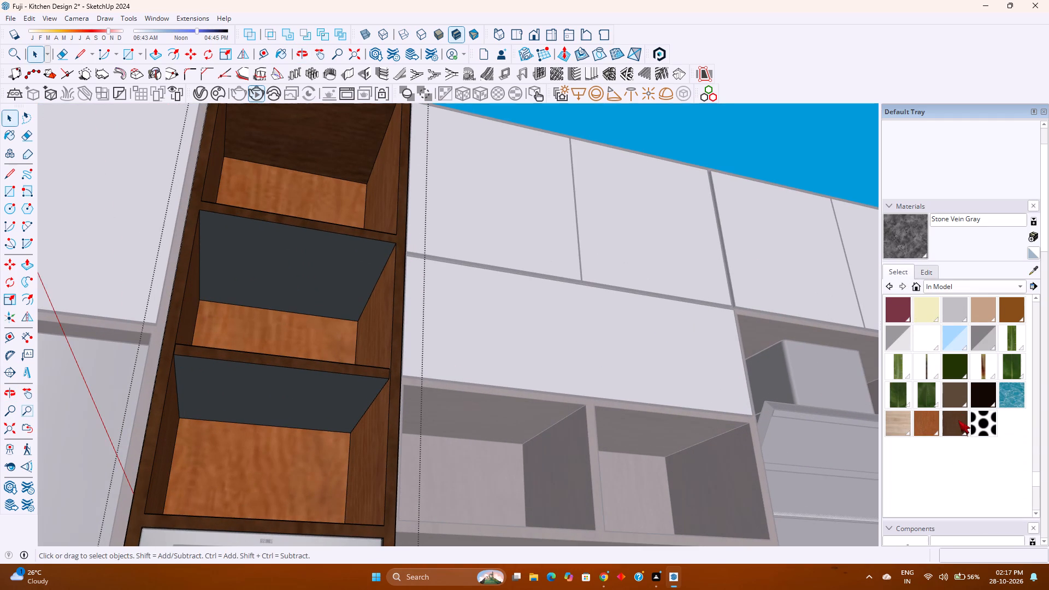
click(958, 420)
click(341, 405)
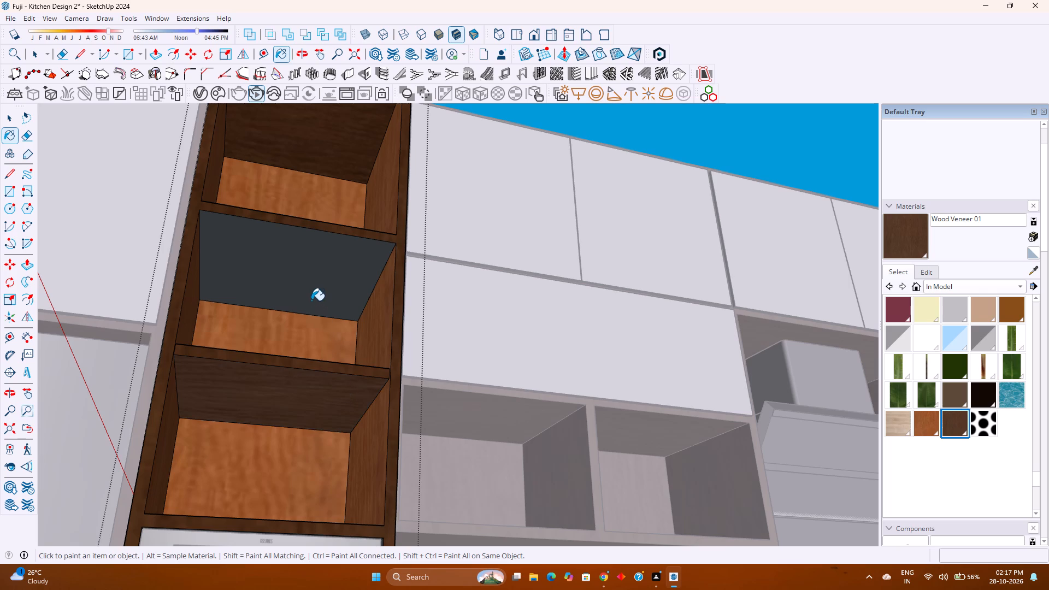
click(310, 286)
Paint the undersides of the tall cabinet's two intermediate shelves with the Wood Cherry Original material.
middle_drag(323, 301, 326, 516)
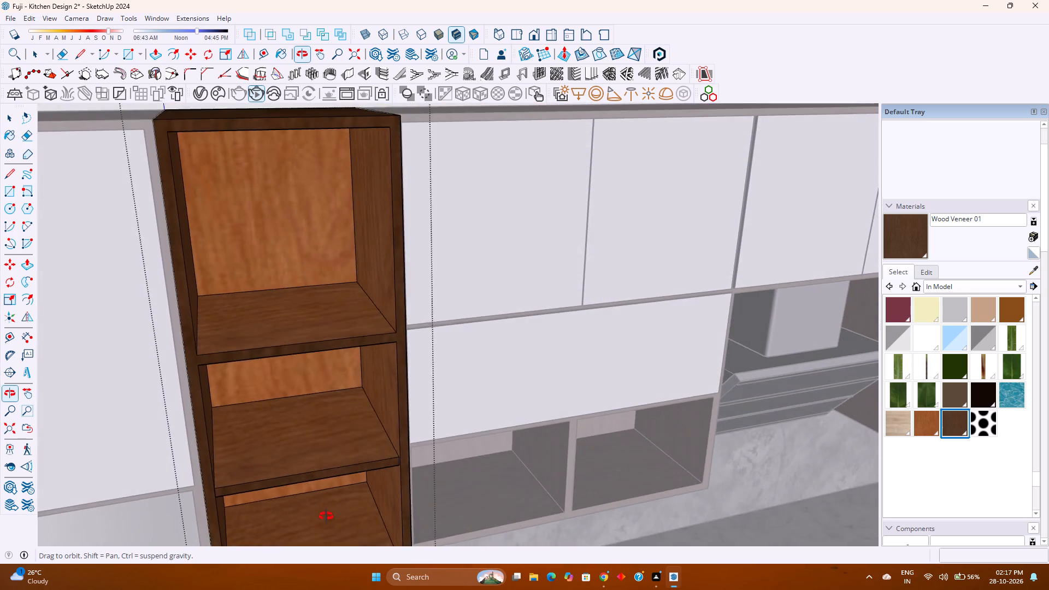
middle_drag(326, 516, 416, 334)
middle_drag(392, 341, 408, 335)
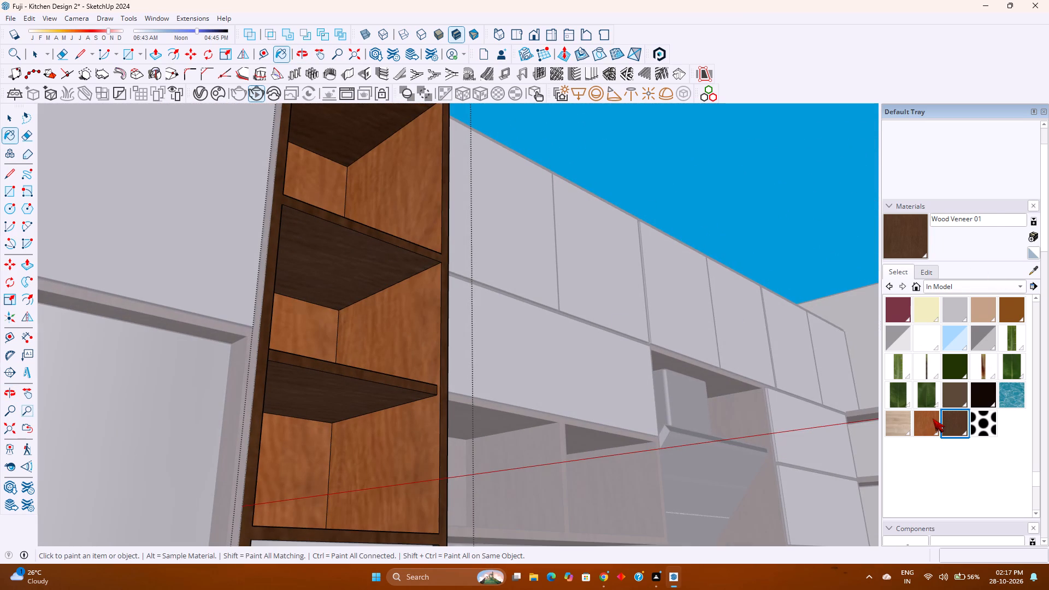
click(933, 418)
click(379, 262)
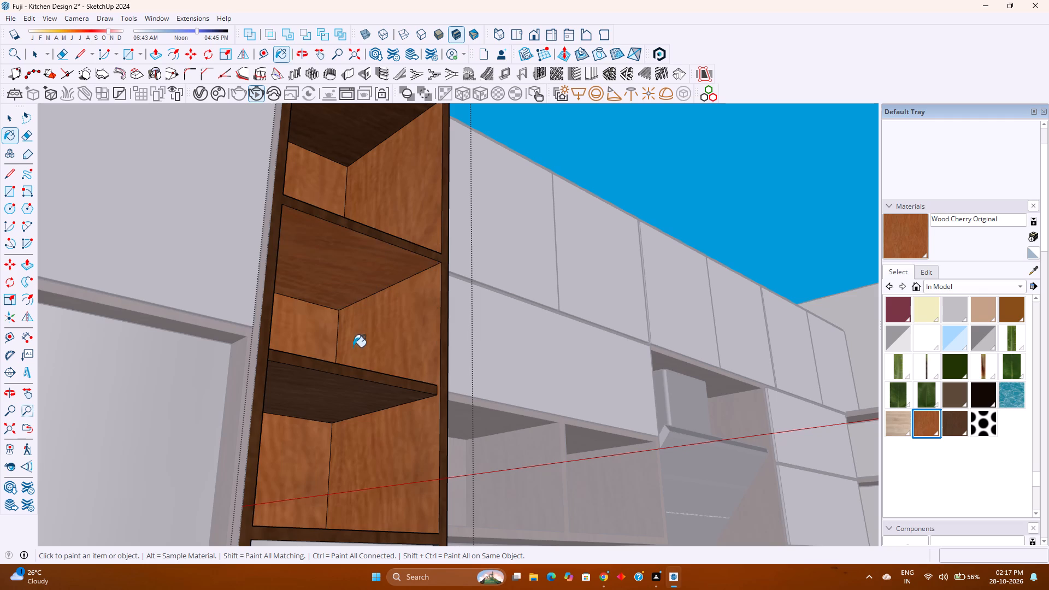
click(339, 397)
Darken the Wood Cherry Original material by setting its HLS lightness to 28.
middle_drag(373, 349, 255, 517)
middle_click(255, 517)
scroll(285, 408, down, 2)
middle_drag(289, 412, 263, 416)
middle_click(263, 416)
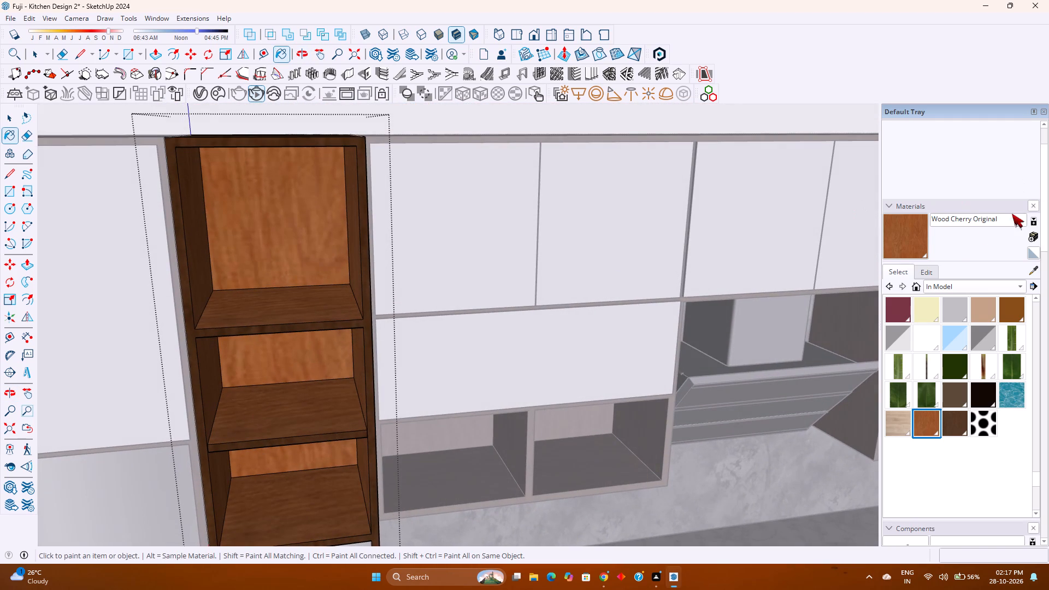
click(925, 268)
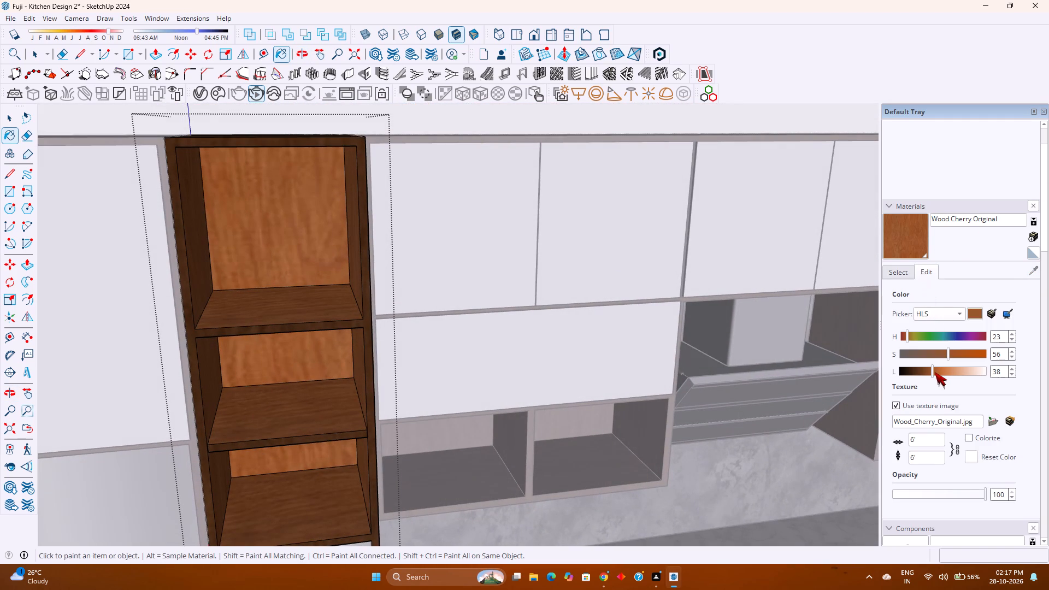
drag(935, 372, 923, 376)
middle_drag(349, 377, 421, 291)
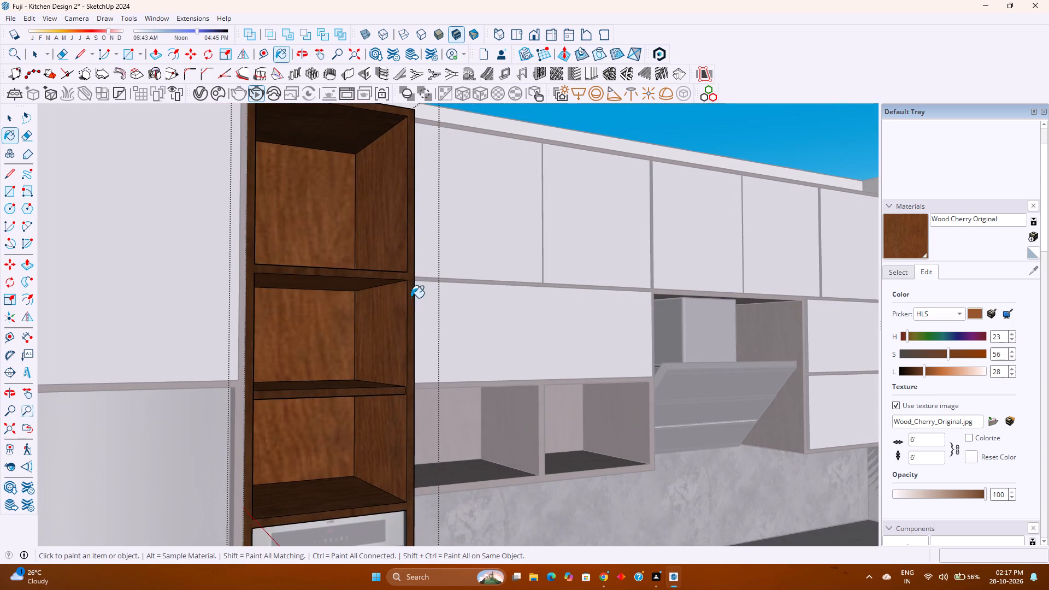
key(space)
key(Escape)
Copy the ceiling's rear edge in the tall cabinet's top compartment about 10" forward along the ceiling.
scroll(354, 326, down, 1)
shift+middle_drag(354, 326, 369, 359)
middle_drag(356, 358, 362, 334)
middle_click(362, 334)
click(376, 267)
double_click(375, 267)
scroll(375, 267, up, 3)
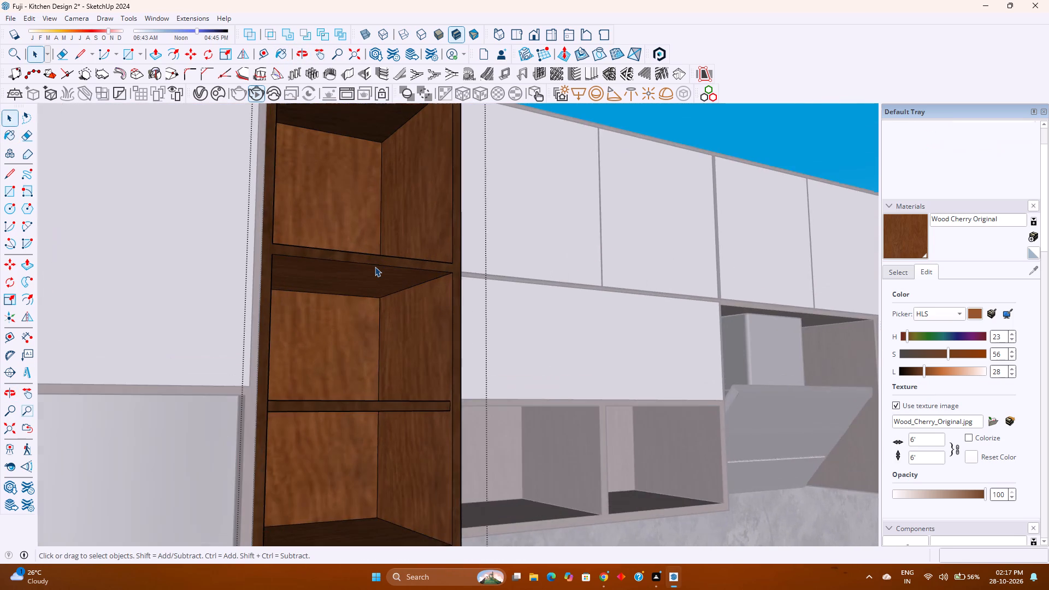
middle_drag(365, 276, 366, 250)
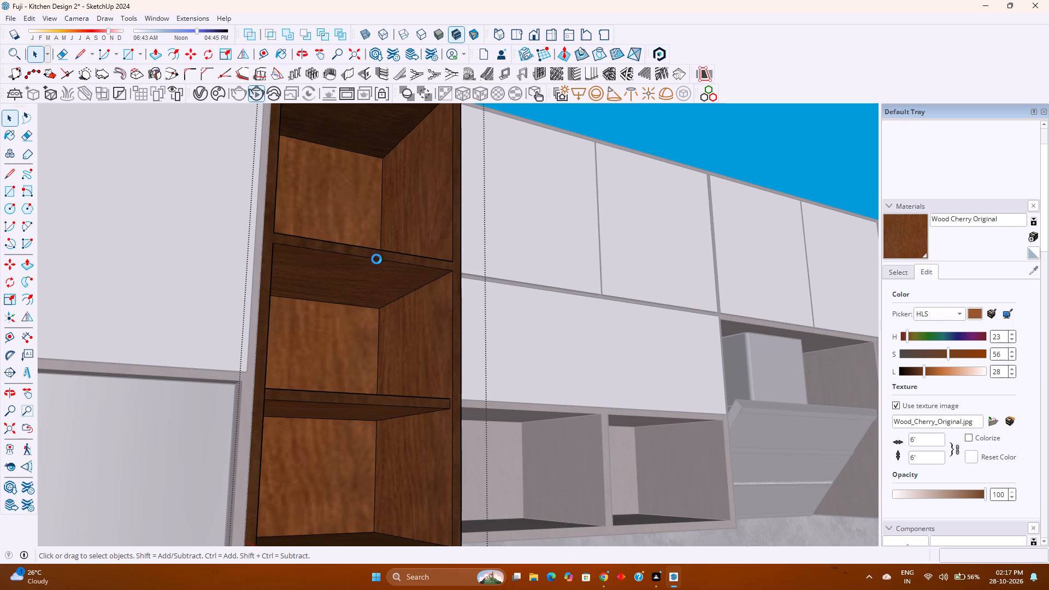
middle_drag(385, 258, 405, 218)
scroll(396, 294, down, 3)
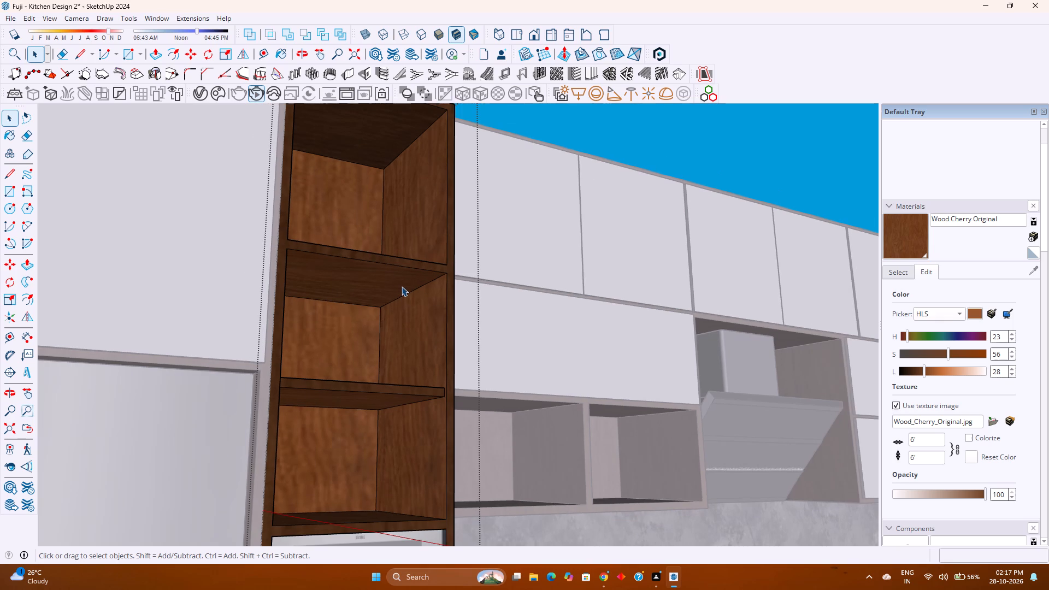
shift+middle_drag(387, 297, 380, 377)
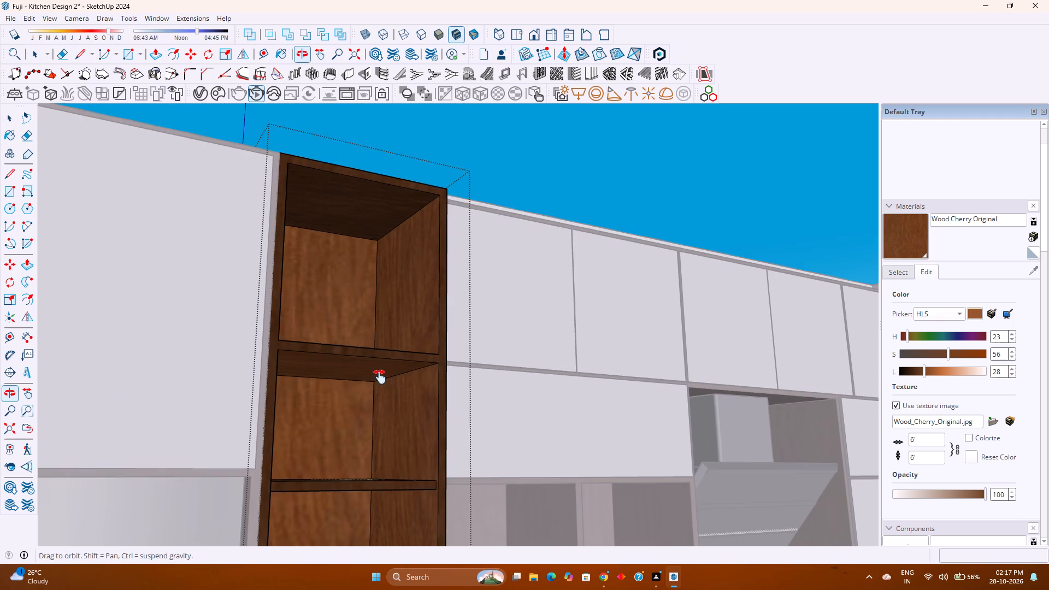
shift+middle_drag(380, 377, 380, 379)
scroll(384, 238, up, 3)
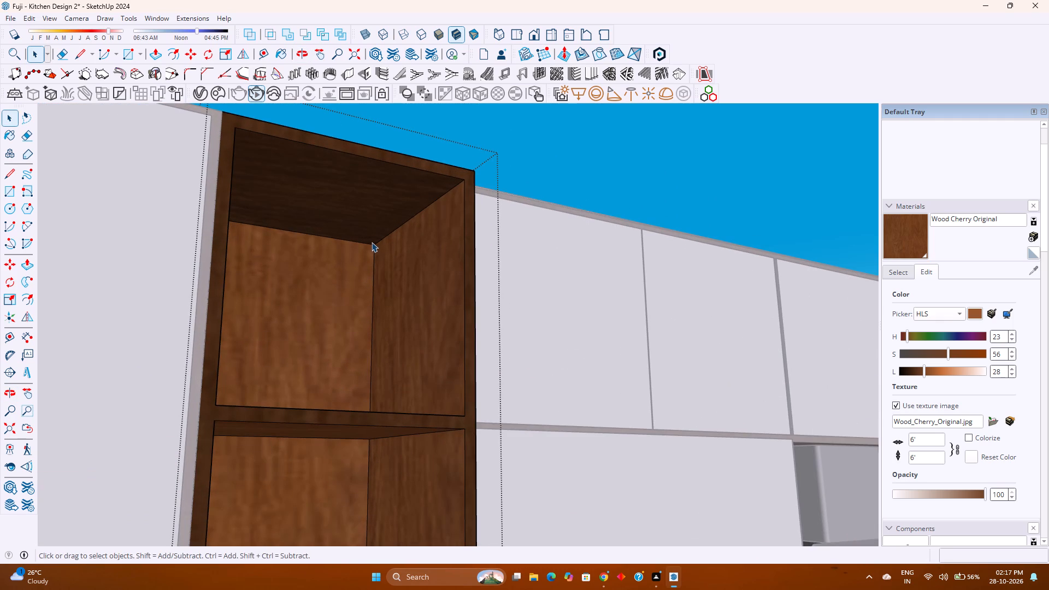
click(329, 239)
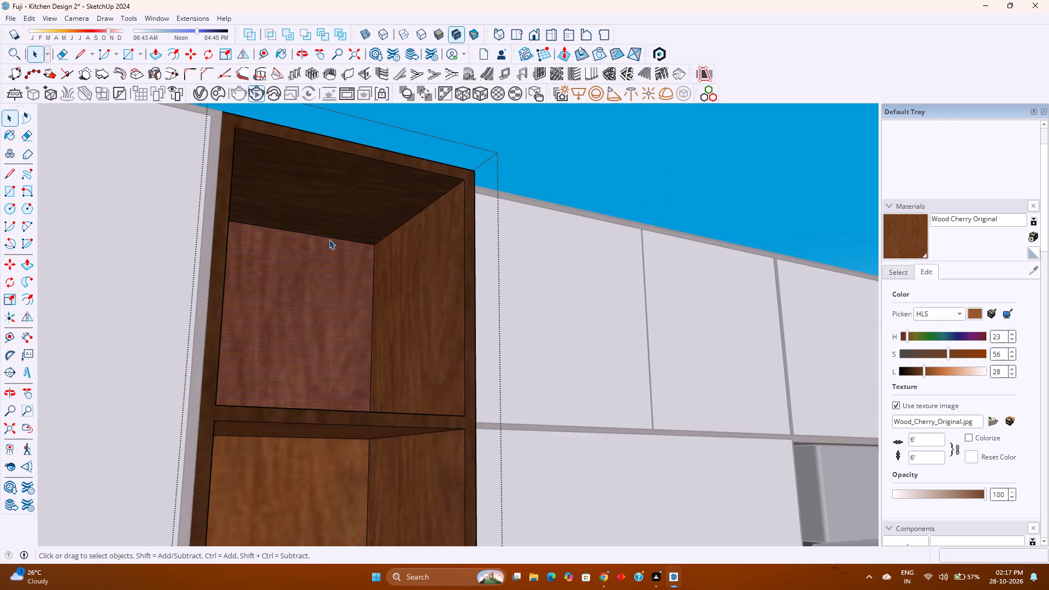
click(331, 238)
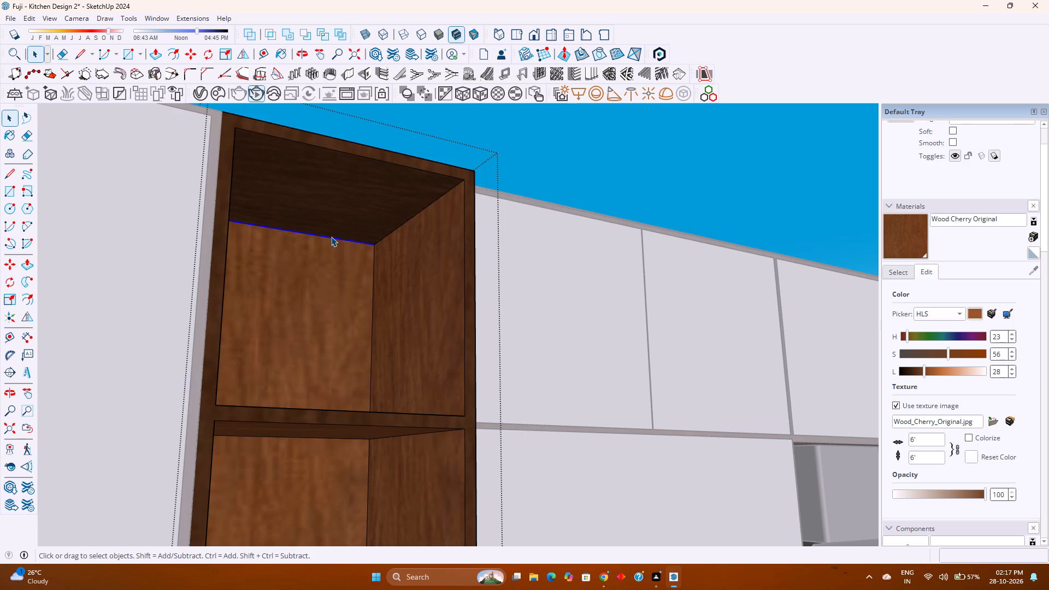
key(m)
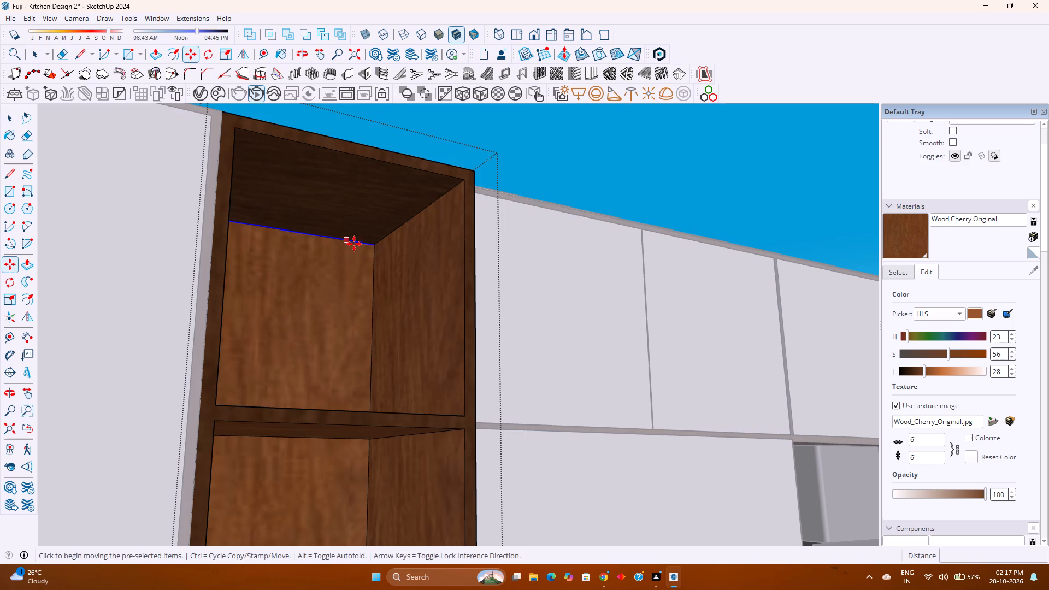
click(379, 247)
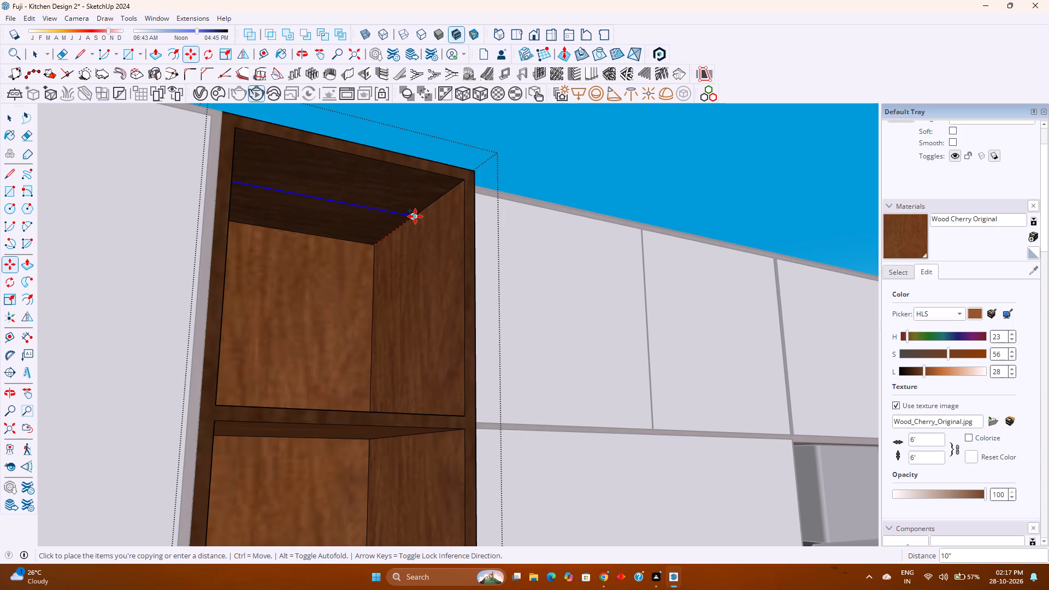
click(415, 216)
Outline a narrow ceiling strip by copying the new edge 0.5" forward and that copy 1" back.
scroll(412, 222, up, 8)
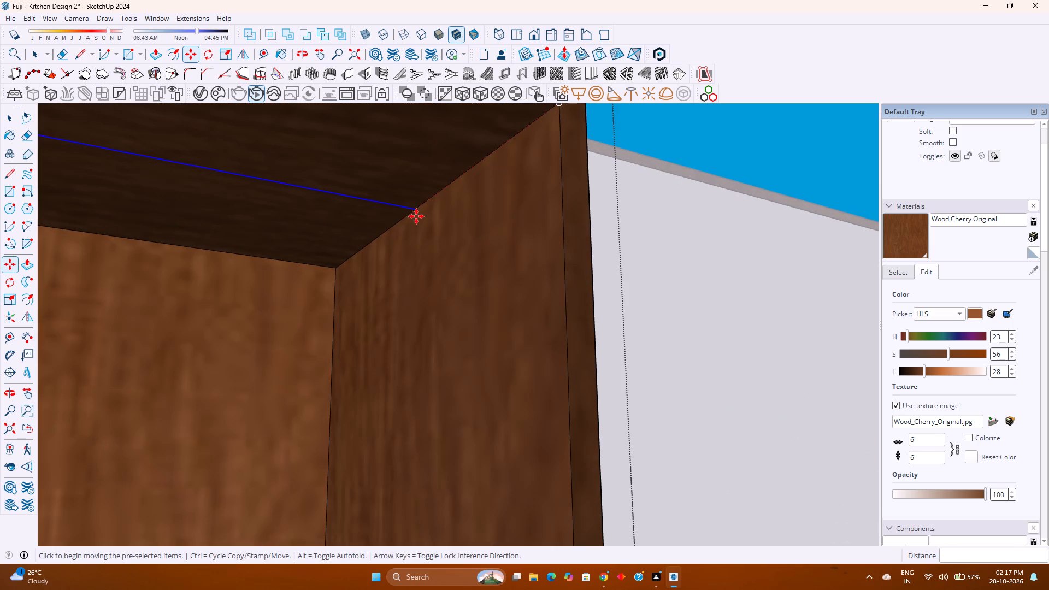
click(415, 213)
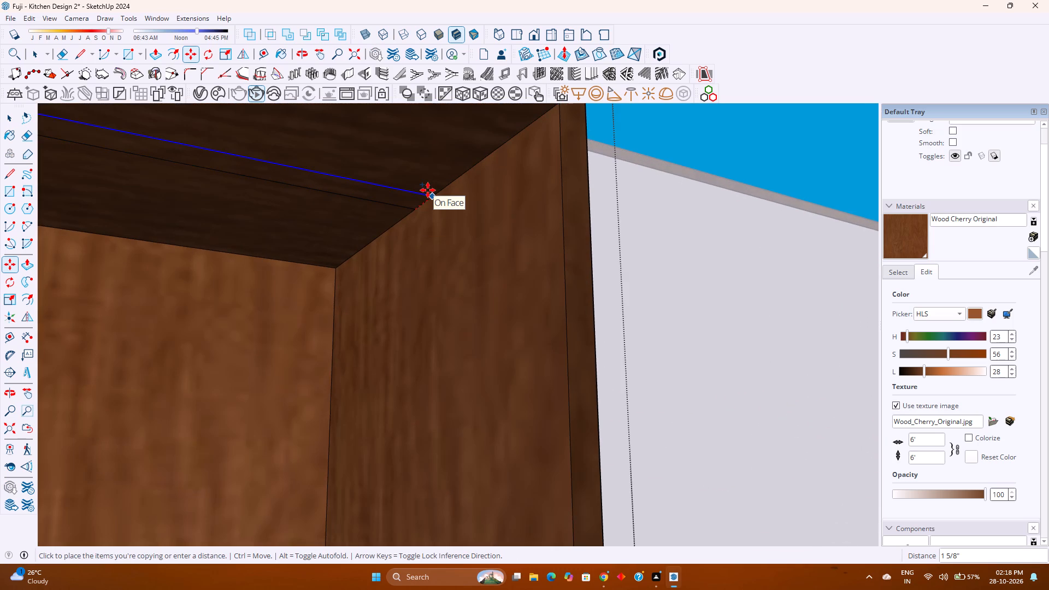
text(0.5)
key(Return)
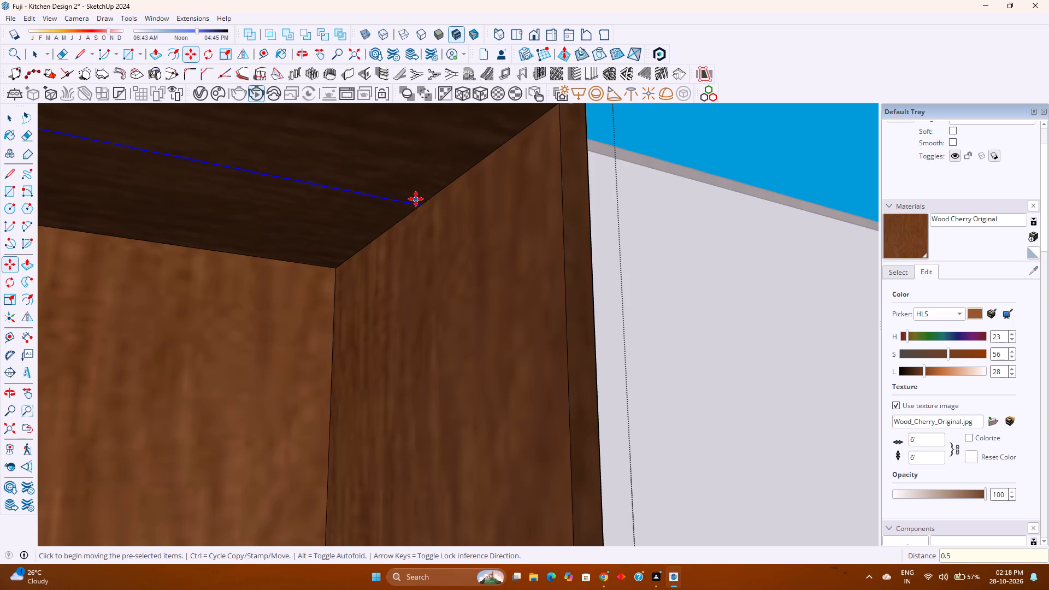
click(419, 206)
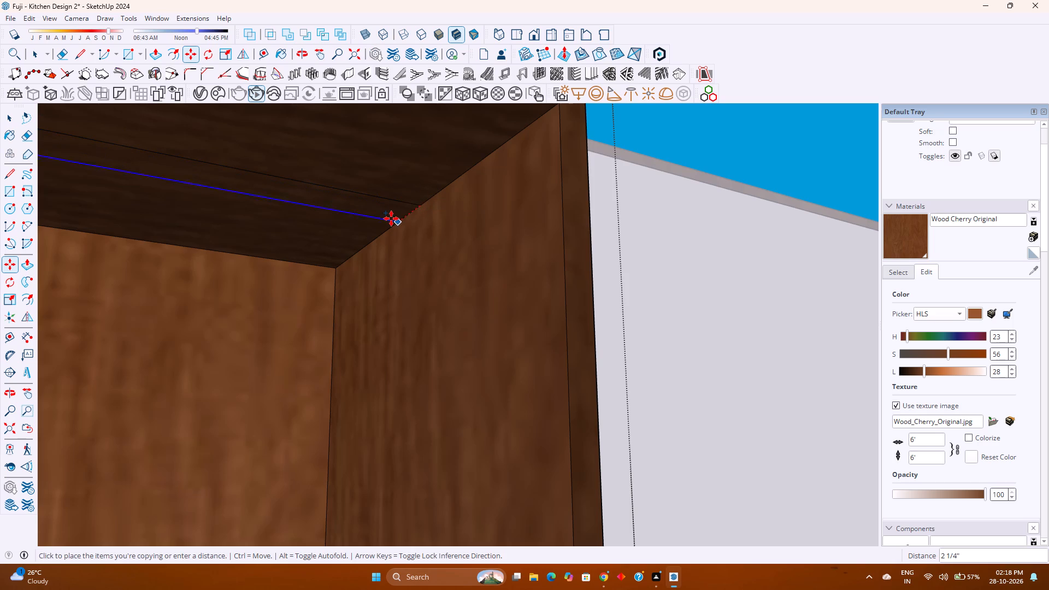
key(1)
key(Return)
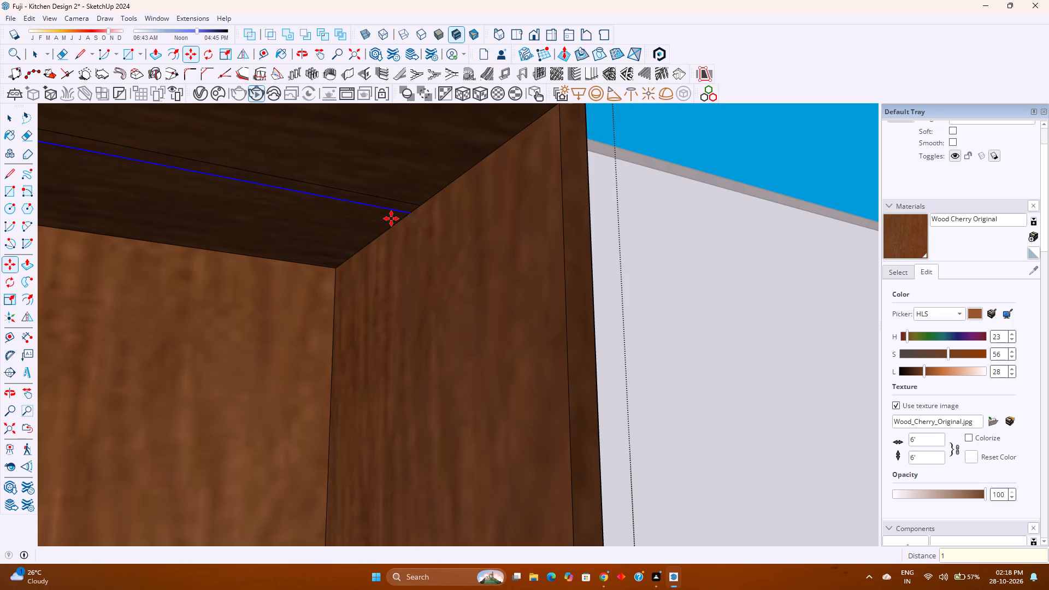
key(space)
Copy the ceiling strip straight down 1' 8 15/16" from the top compartment onto the underside of the upper intermediate shelf.
scroll(305, 247, up, 3)
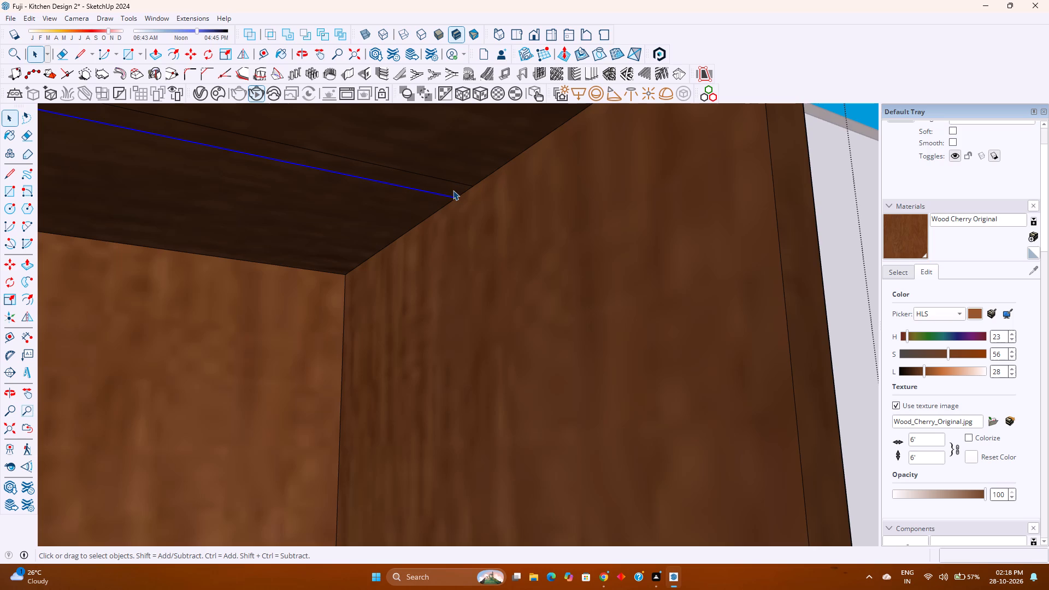
click(453, 190)
scroll(452, 190, down, 8)
middle_drag(449, 192, 444, 206)
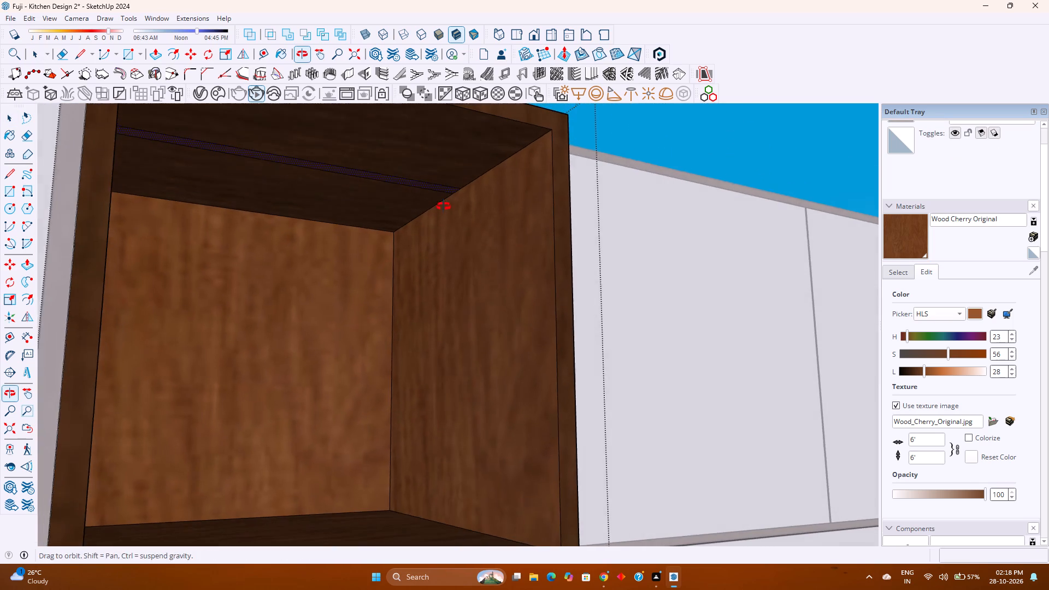
middle_drag(444, 206, 435, 217)
middle_click(435, 217)
key(m)
click(547, 133)
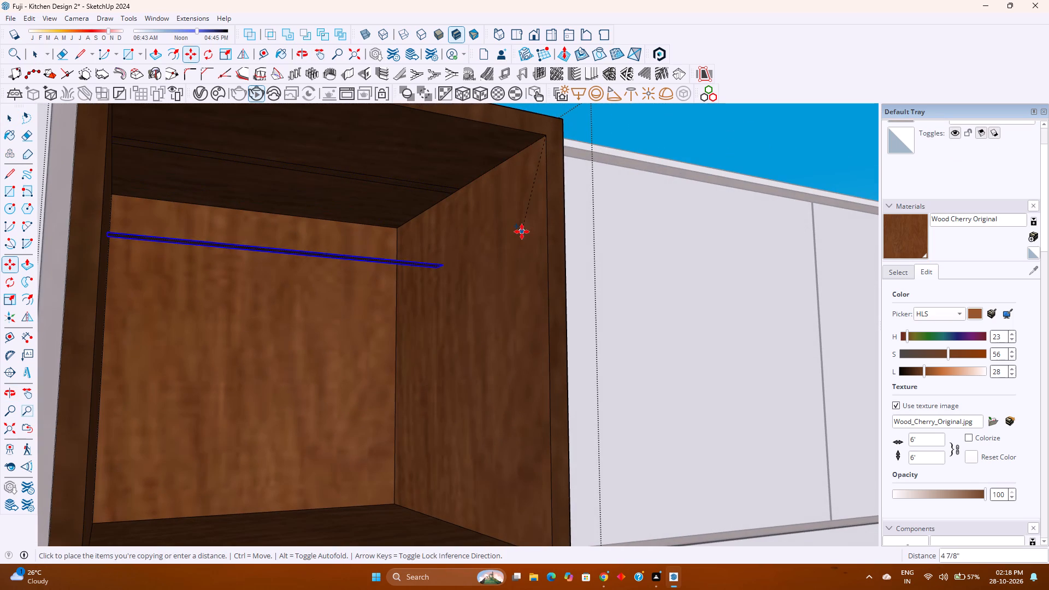
scroll(522, 232, down, 5)
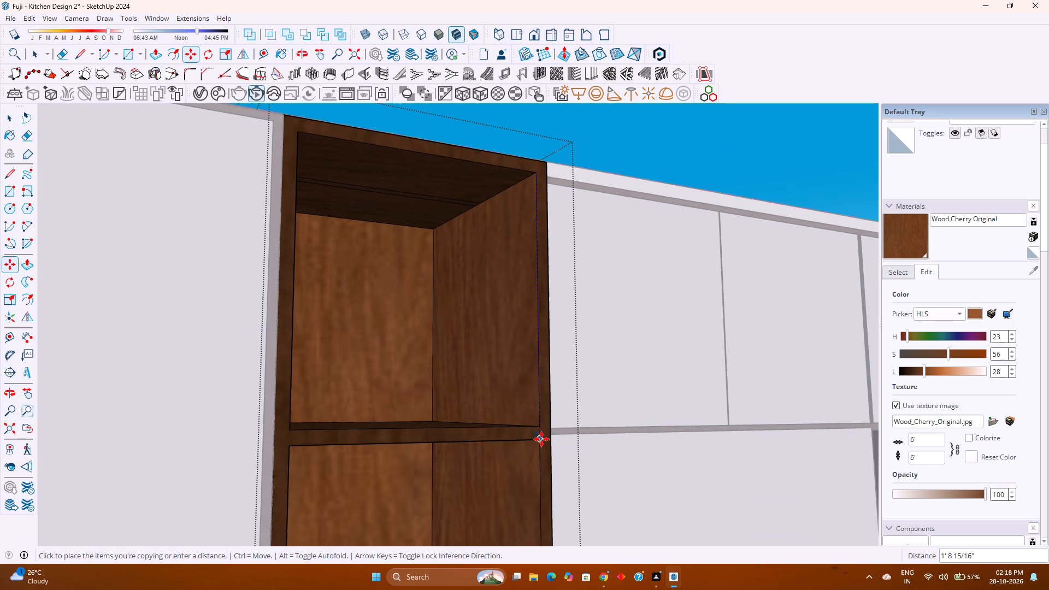
click(540, 440)
Copy the strip vertically down about 1' 2 1/2" onto the underside of the lower intermediate shelf.
click(540, 439)
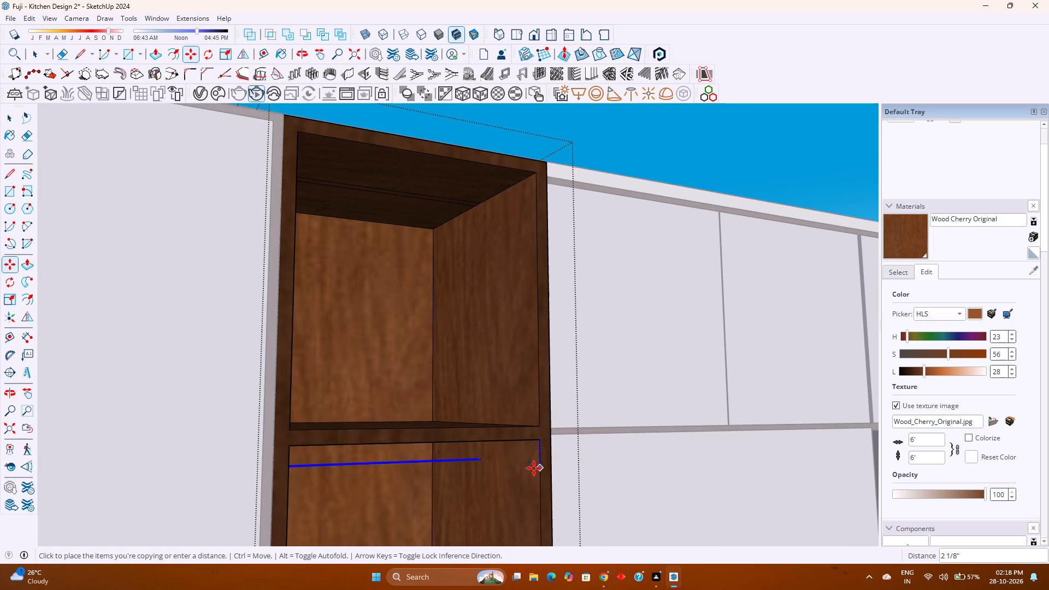
shift+middle_drag(534, 468, 514, 336)
middle_drag(485, 449, 472, 383)
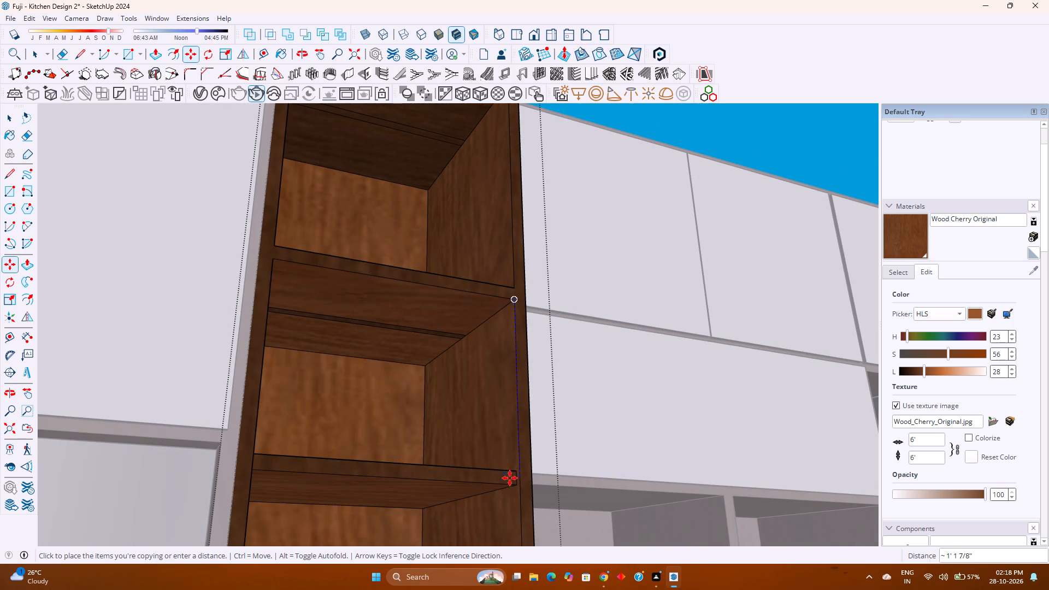
scroll(512, 485, up, 3)
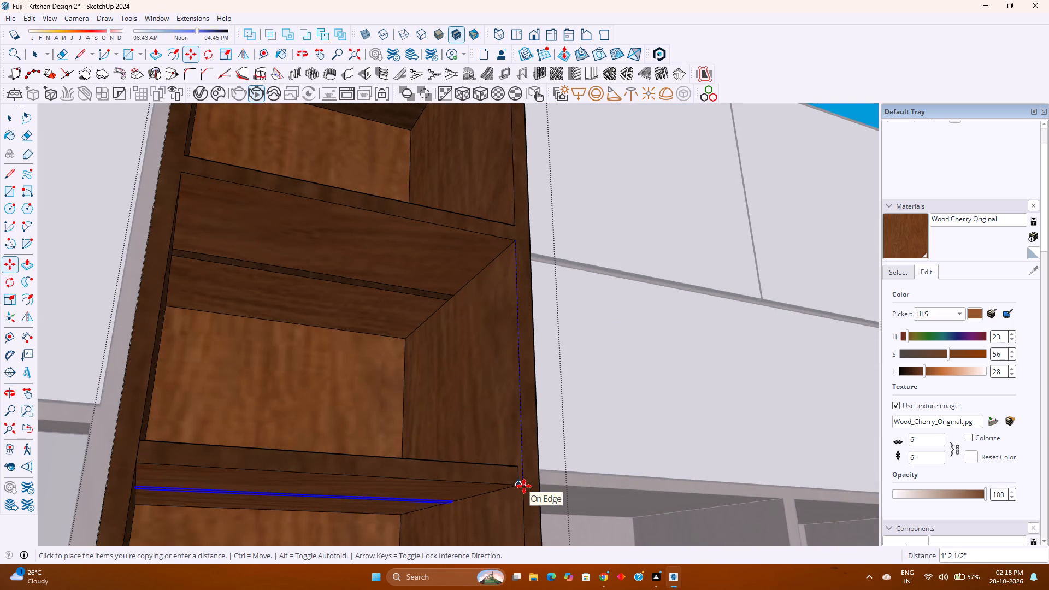
key(Up)
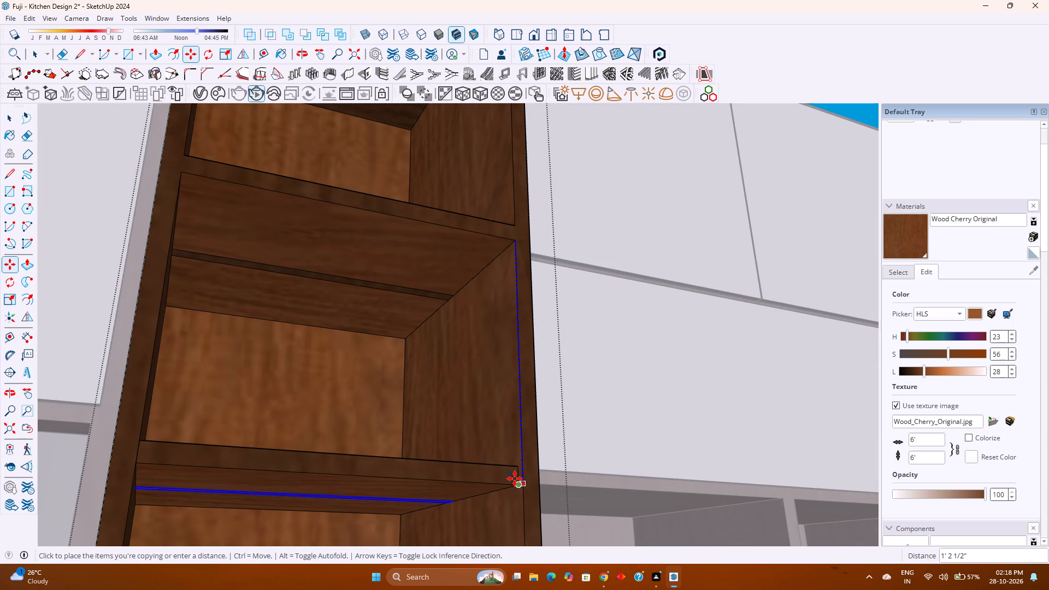
scroll(516, 485, up, 11)
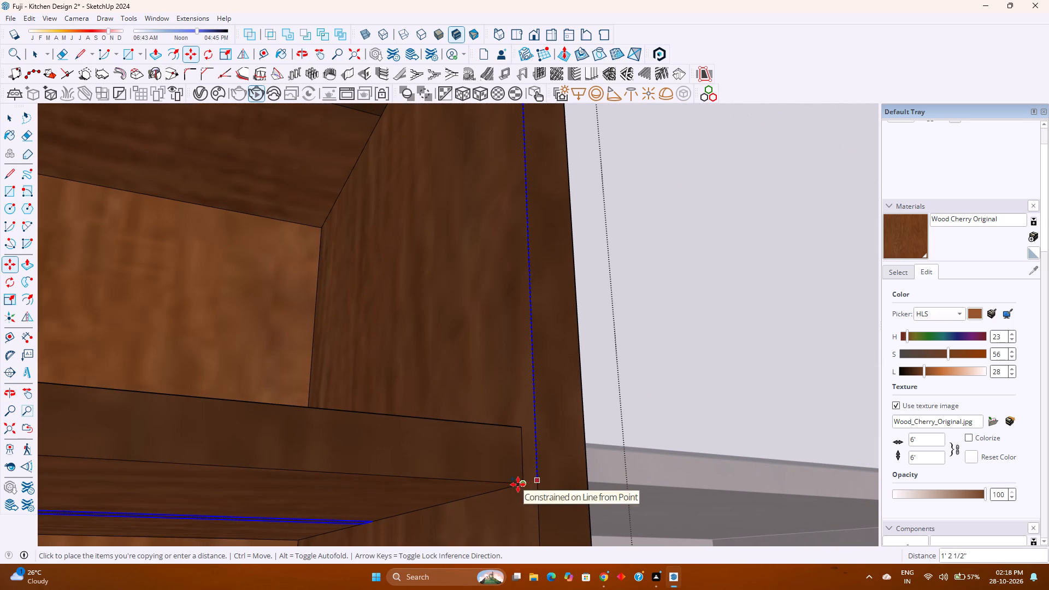
click(518, 485)
Copy the lower shelf's strip vertically about 4' 6" up, placing it in free space above the tall cabinet.
scroll(518, 485, down, 16)
shift+middle_drag(512, 477, 492, 391)
shift+middle_drag(492, 391, 491, 371)
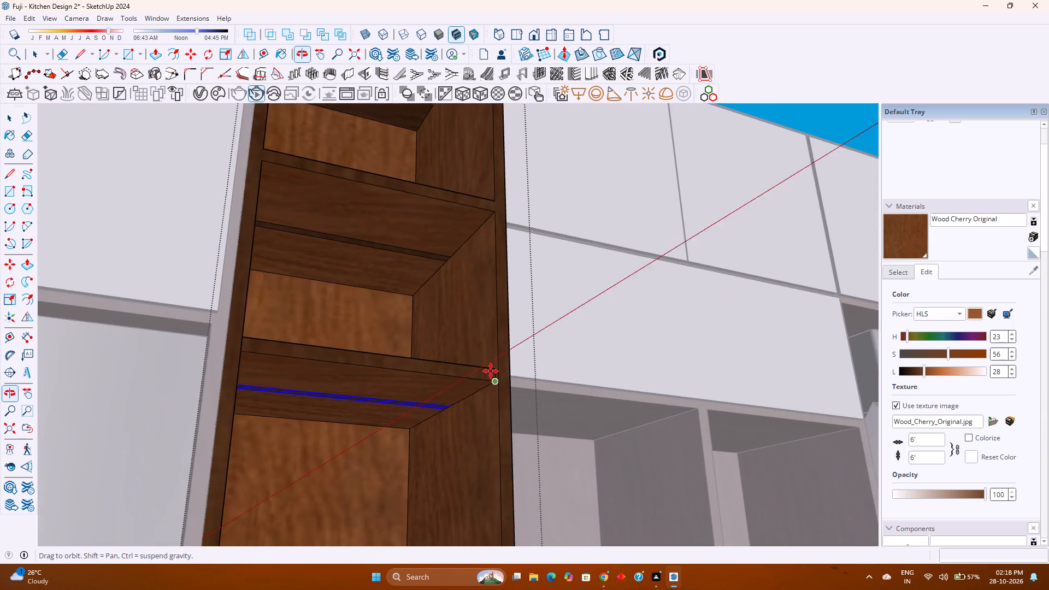
shift+middle_click(491, 371)
shift+middle_drag(491, 371, 491, 371)
scroll(489, 363, down, 3)
middle_drag(489, 363, 462, 428)
shift+middle_drag(457, 430, 462, 414)
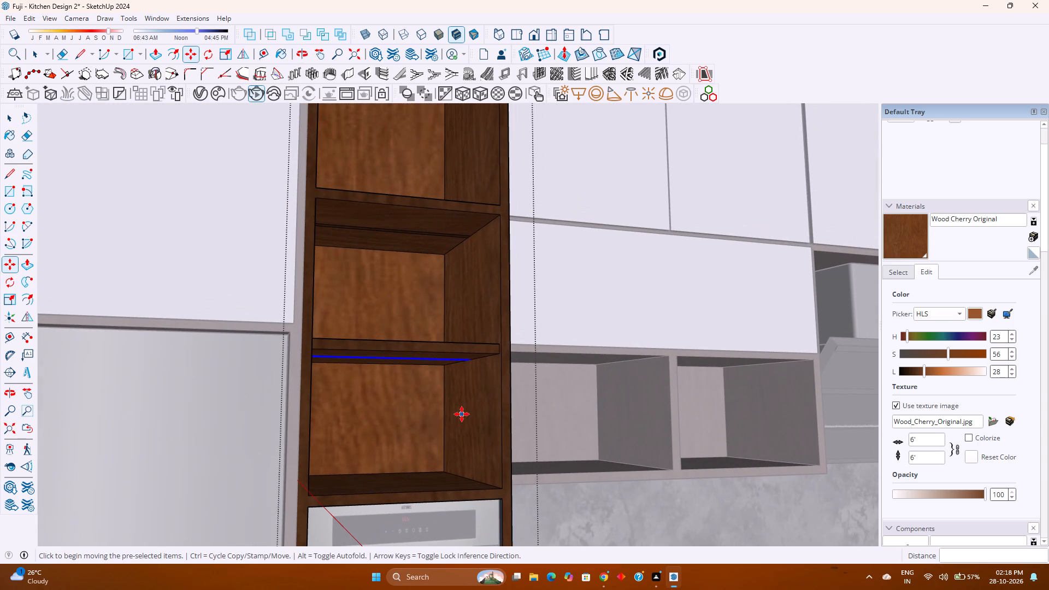
click(497, 356)
scroll(505, 300, down, 4)
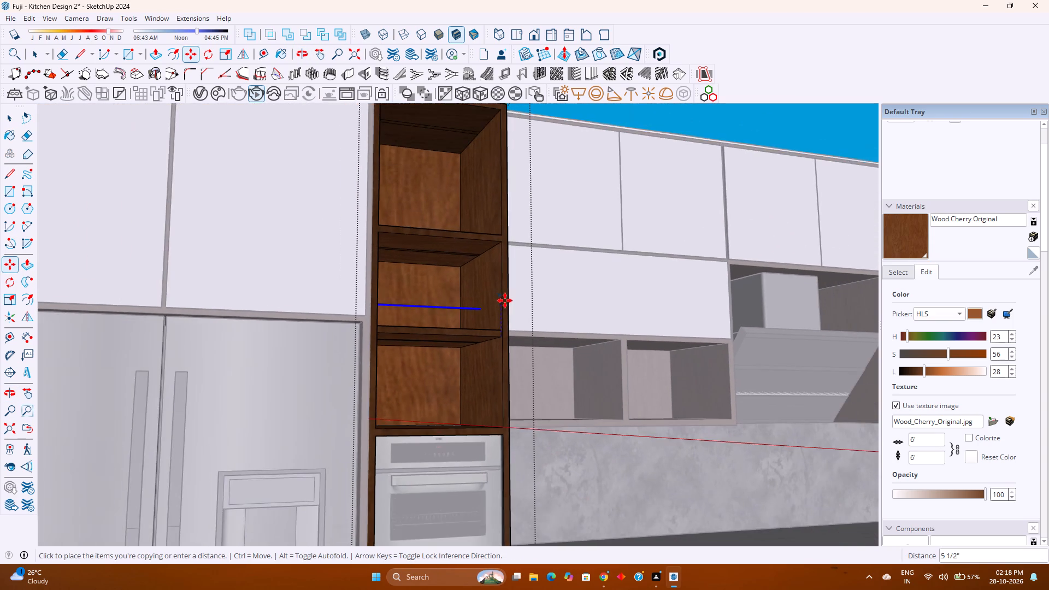
scroll(505, 299, down, 3)
shift+middle_drag(505, 298, 492, 437)
middle_click(492, 437)
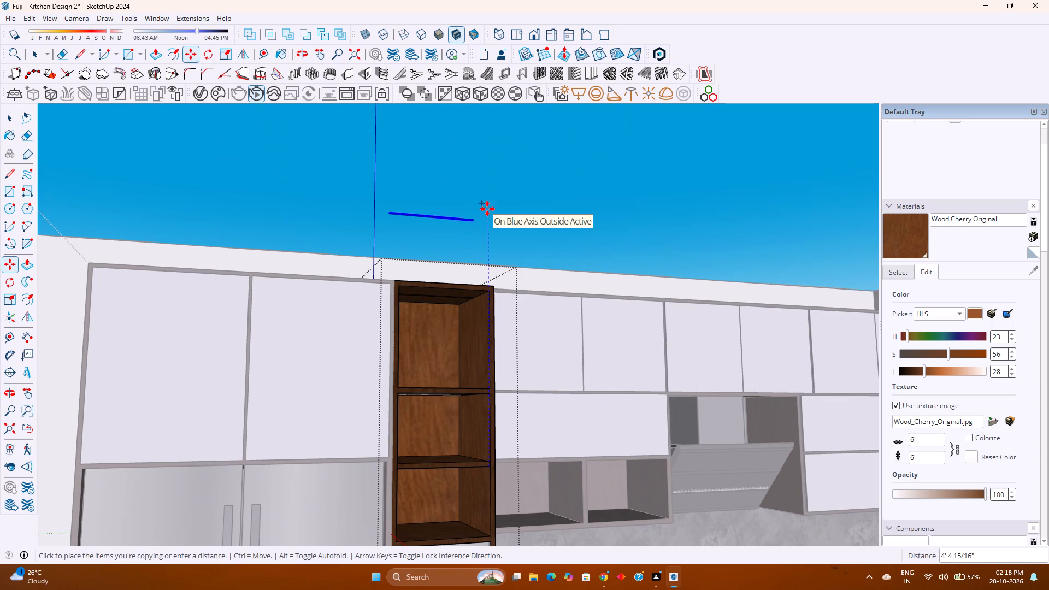
key(Up)
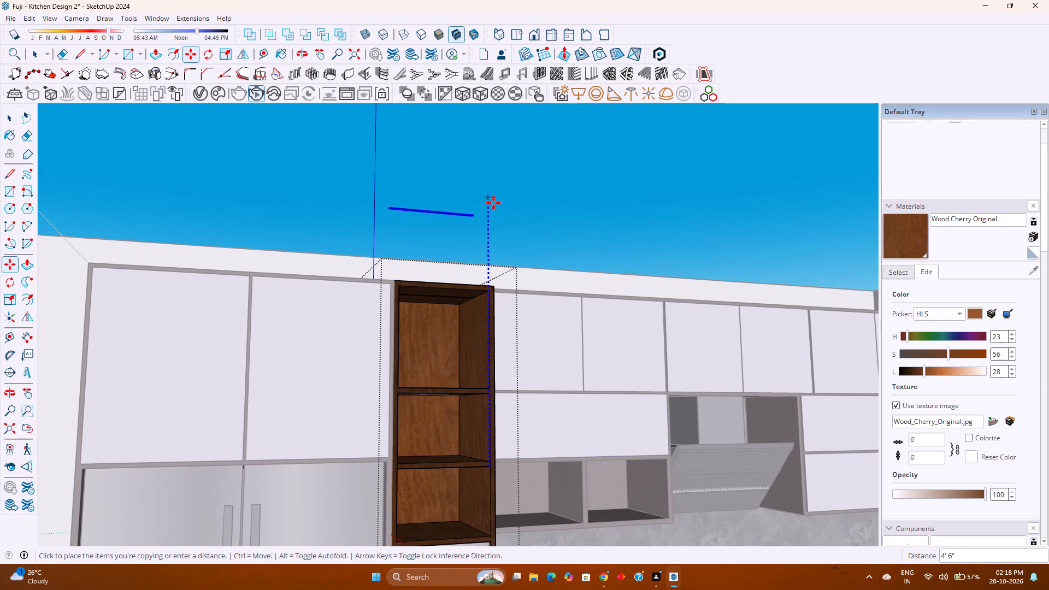
click(494, 203)
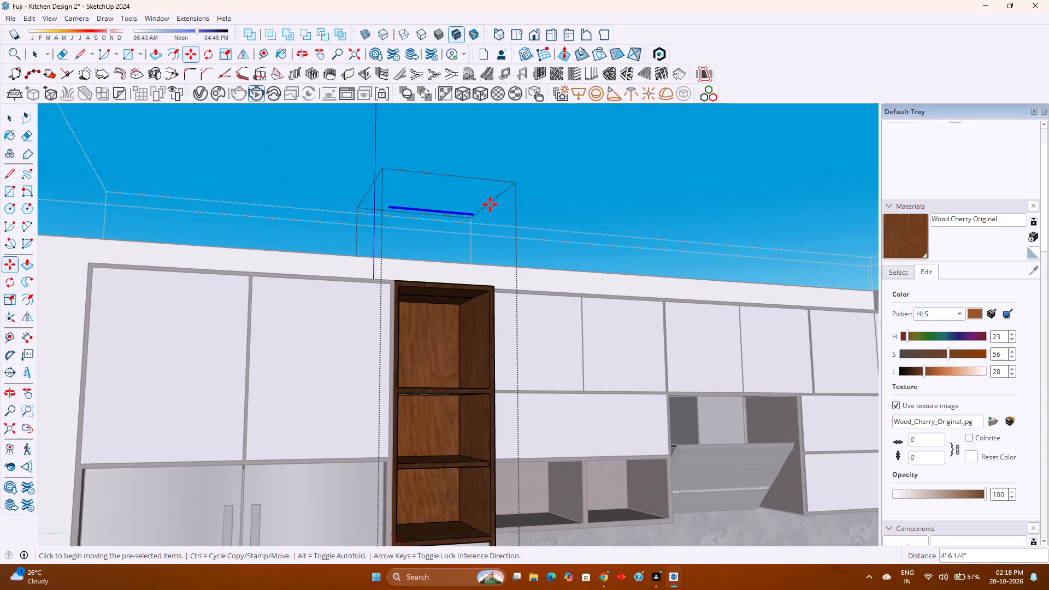
Make a group from the strip copied above the tall cabinet.
right_click(457, 214)
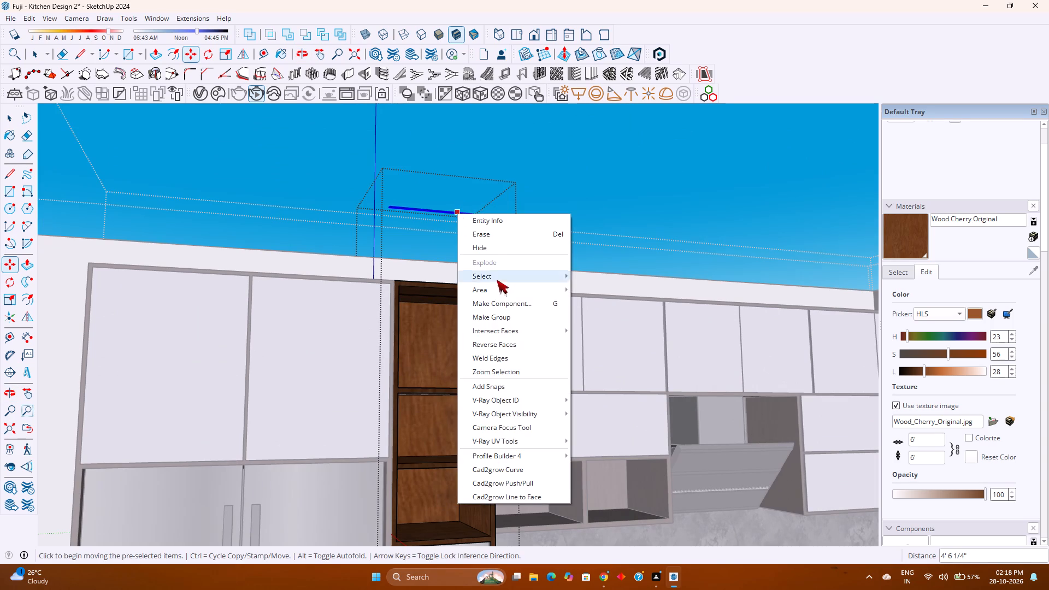
click(496, 315)
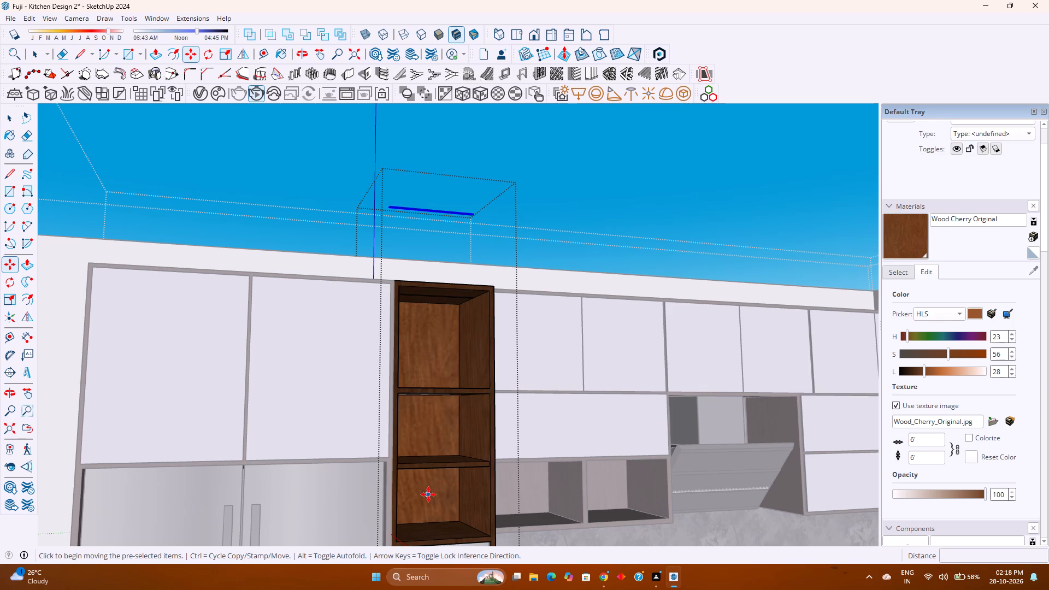
Recess the strip on the lower intermediate shelf's underside by 0.5" with Push/Pull.
scroll(428, 494, up, 2)
middle_drag(457, 409, 490, 353)
middle_click(490, 353)
scroll(487, 355, up, 2)
key(space)
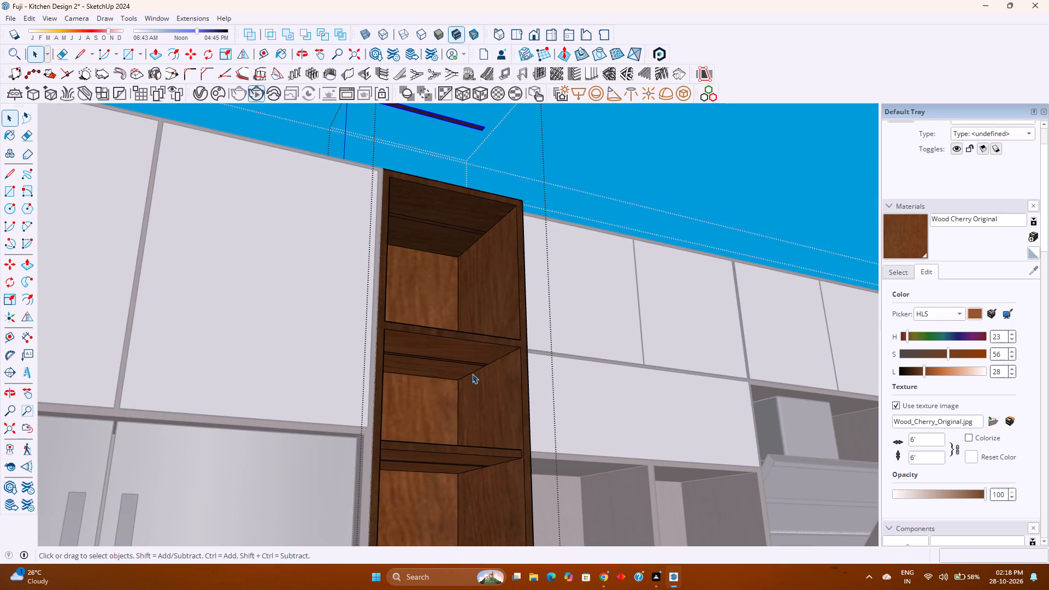
scroll(451, 485, up, 9)
middle_drag(459, 423, 465, 400)
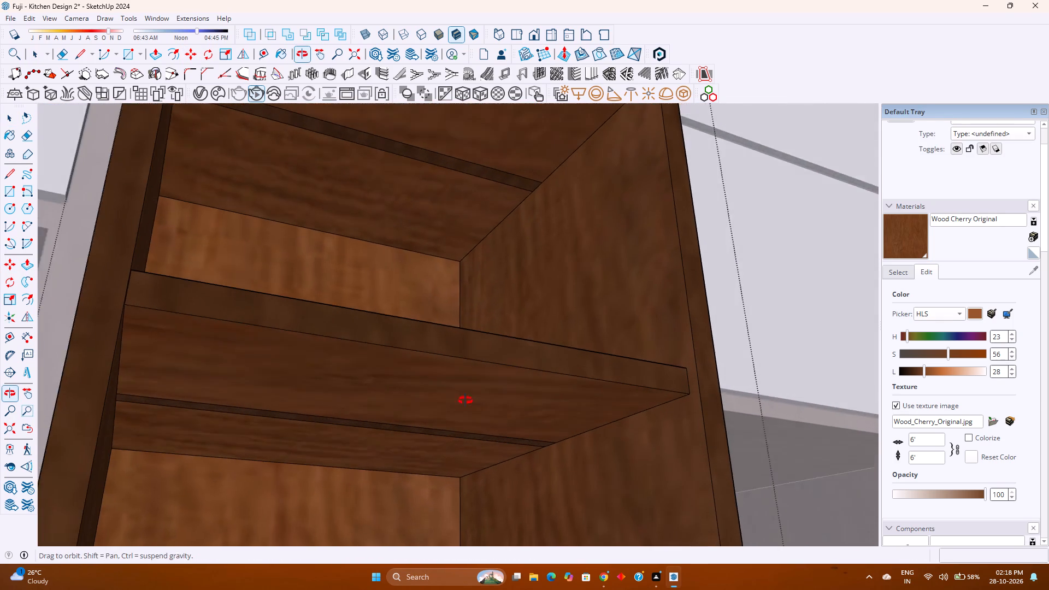
middle_drag(465, 400, 477, 386)
scroll(485, 429, up, 3)
click(503, 453)
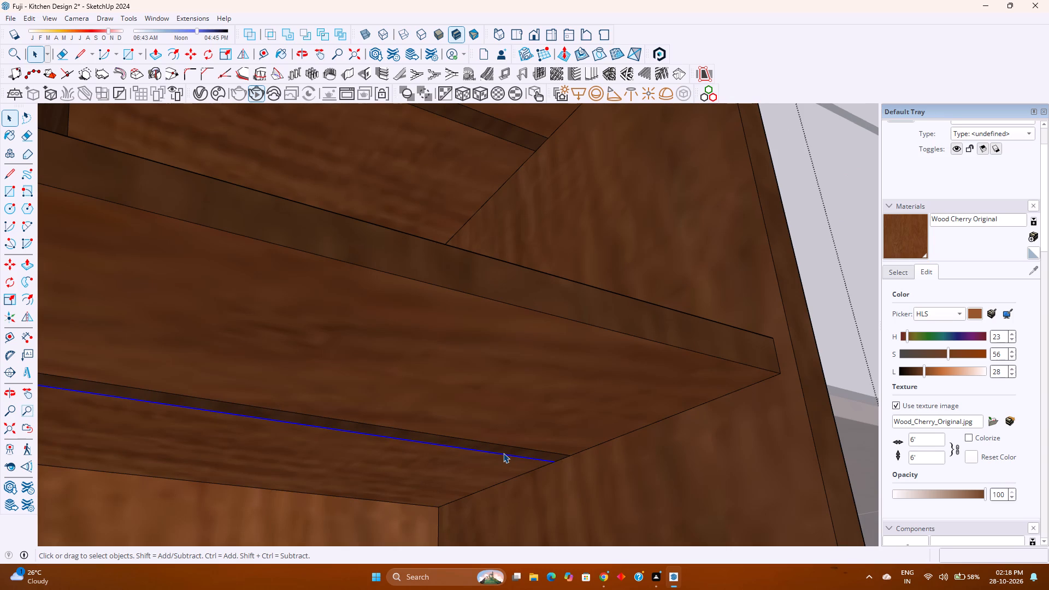
click(508, 450)
key(p)
click(508, 450)
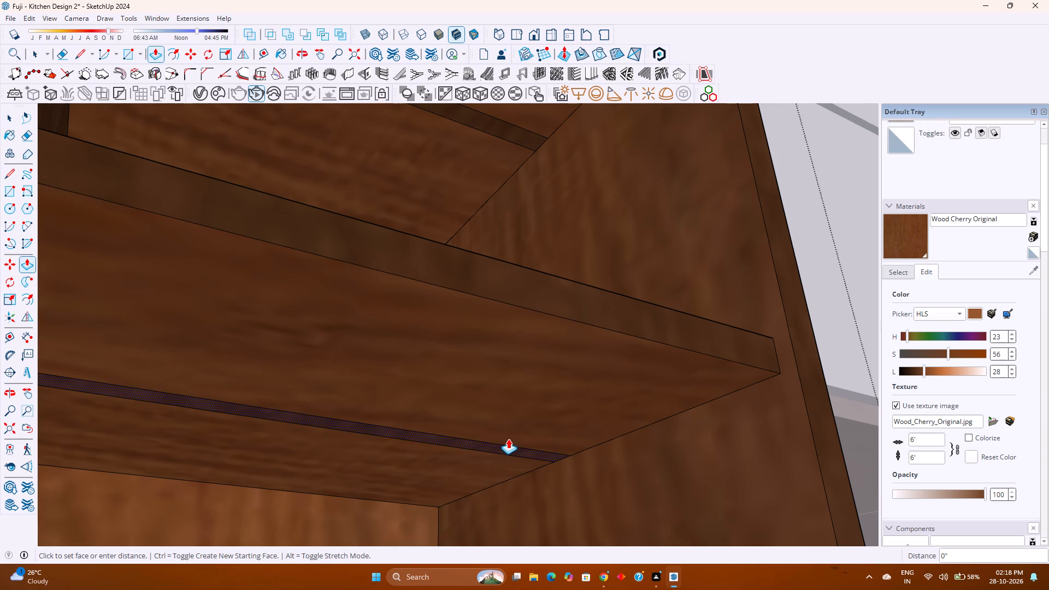
text(0.)
key(5)
key(Return)
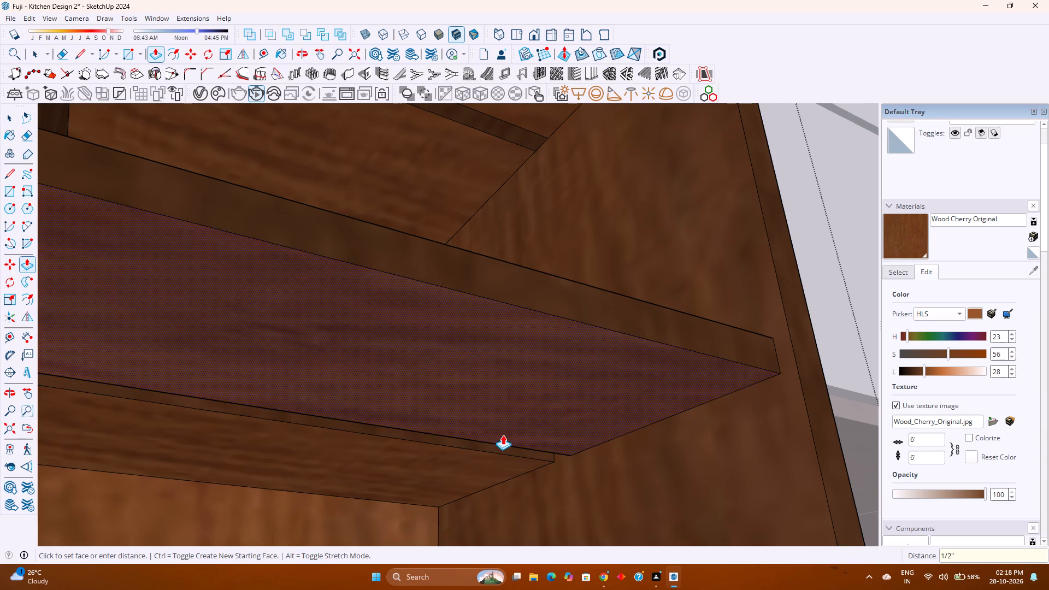
Recess the strips on the upper intermediate shelf's underside and the top compartment's ceiling by the same 0.5".
scroll(503, 435, down, 7)
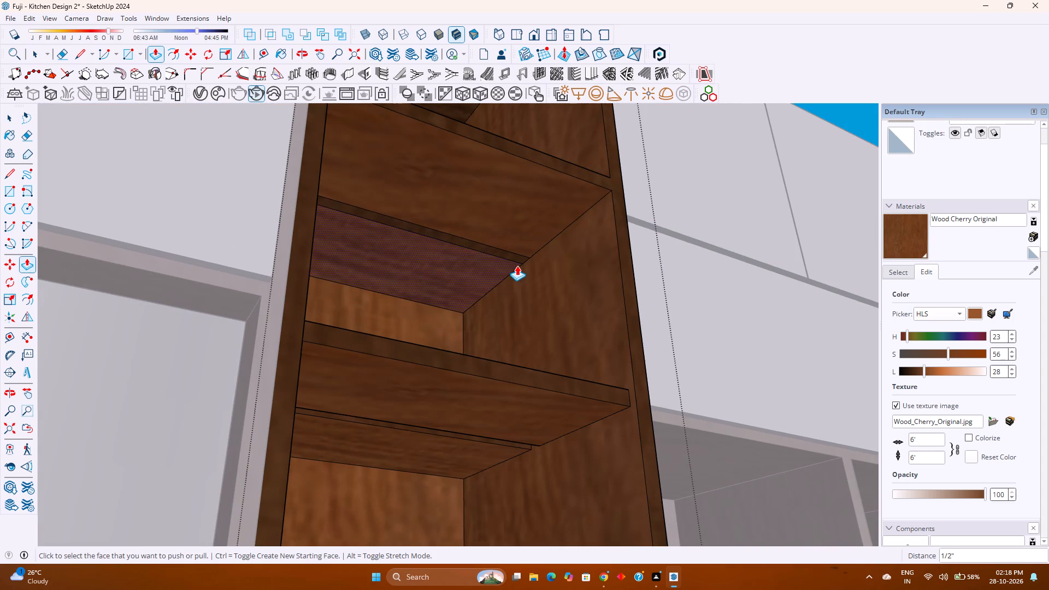
double_click(515, 258)
scroll(515, 258, down, 2)
shift+middle_drag(515, 258, 474, 416)
scroll(486, 230, up, 6)
double_click(441, 213)
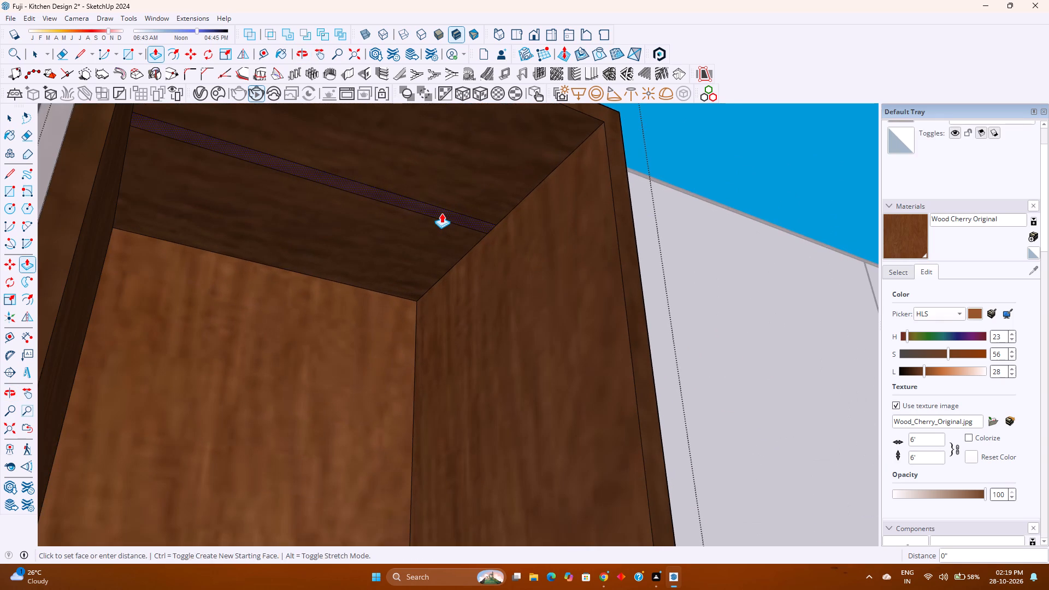
middle_click(441, 213)
middle_click(421, 273)
key(space)
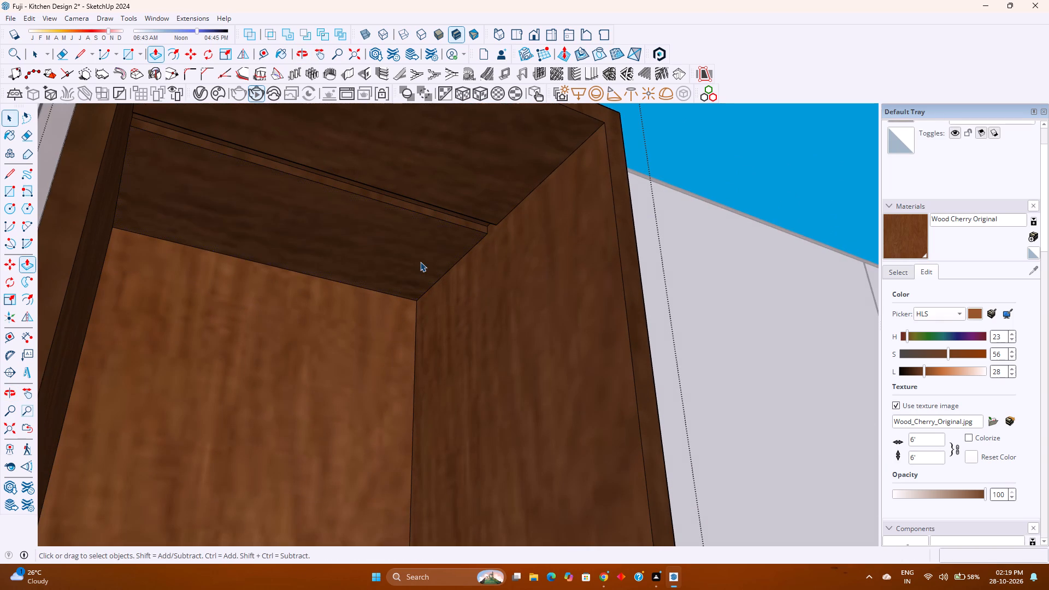
Inside the strip group above the cabinet, extrude the strip face 0.5" with Push/Pull and leave the group.
scroll(420, 262, down, 4)
middle_drag(422, 261, 360, 411)
middle_click(360, 411)
shift+middle_drag(426, 269, 404, 335)
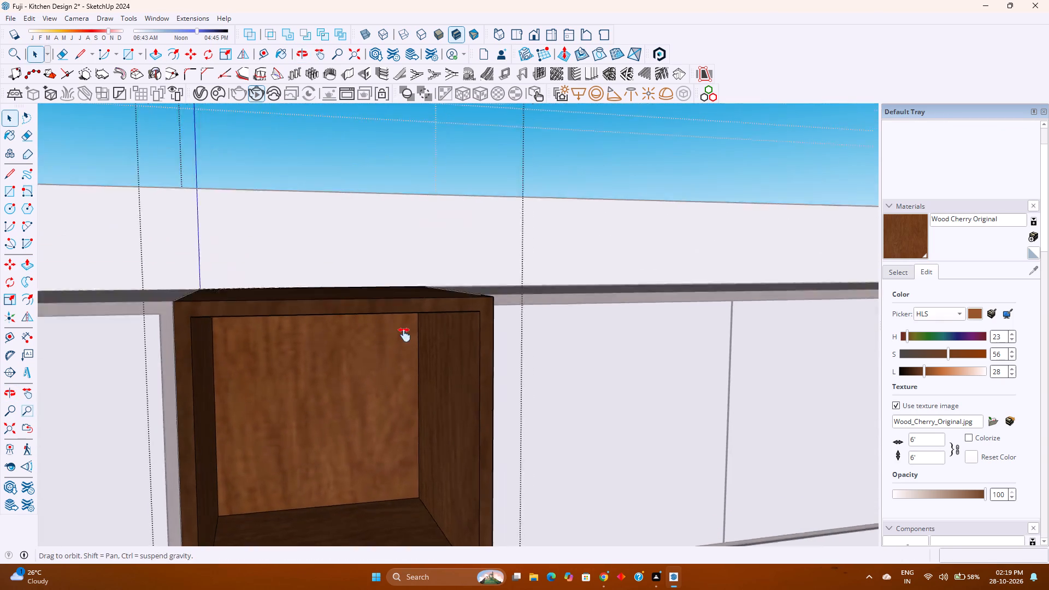
shift+middle_drag(404, 335, 352, 439)
middle_click(352, 439)
middle_drag(344, 374, 362, 370)
middle_click(362, 370)
middle_drag(358, 269, 426, 424)
middle_click(426, 424)
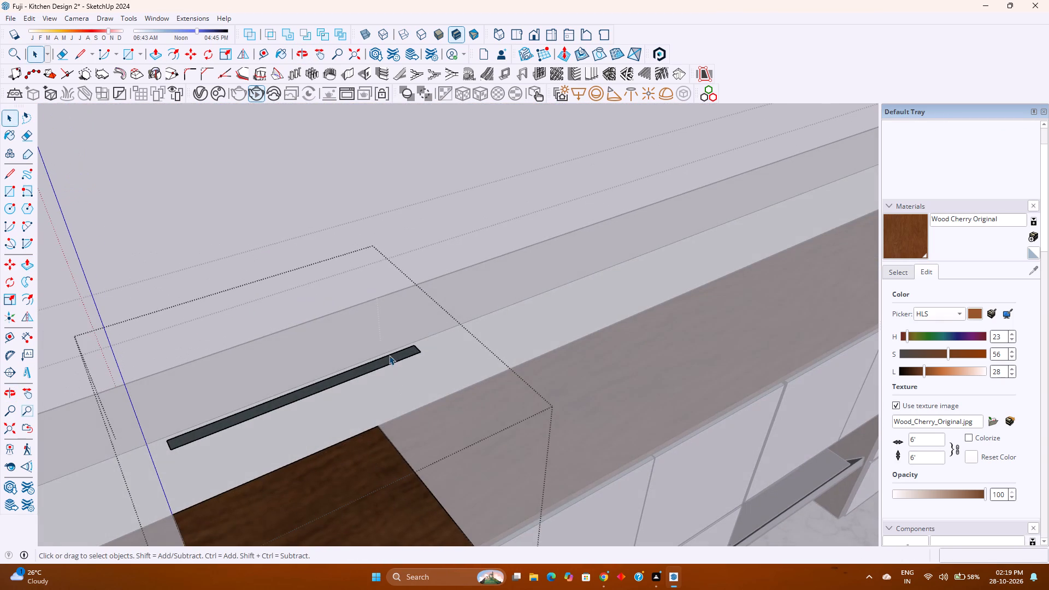
scroll(390, 363, up, 9)
double_click(388, 359)
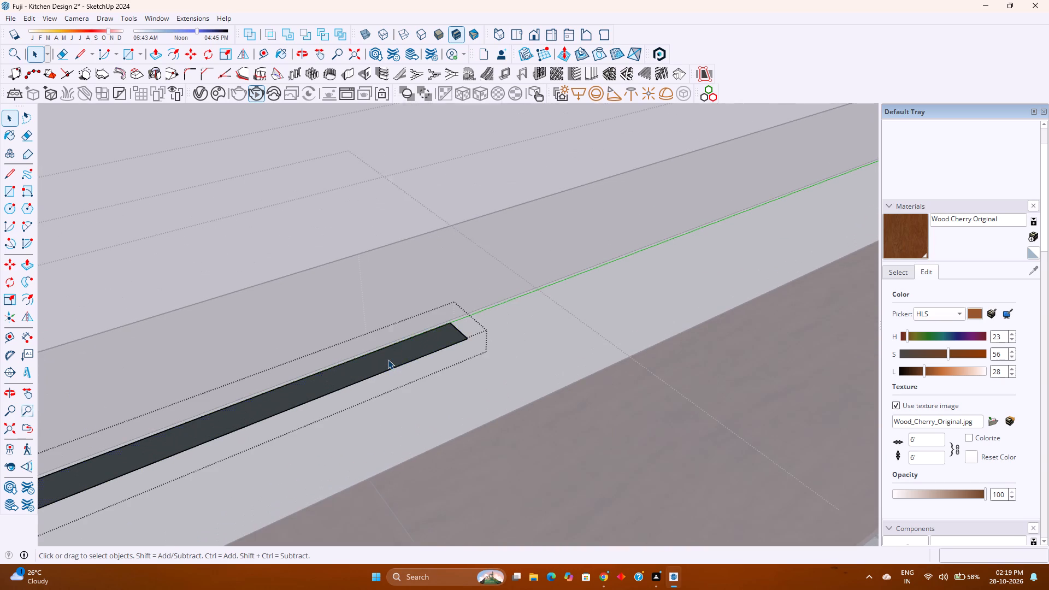
right_click(388, 359)
key(Escape)
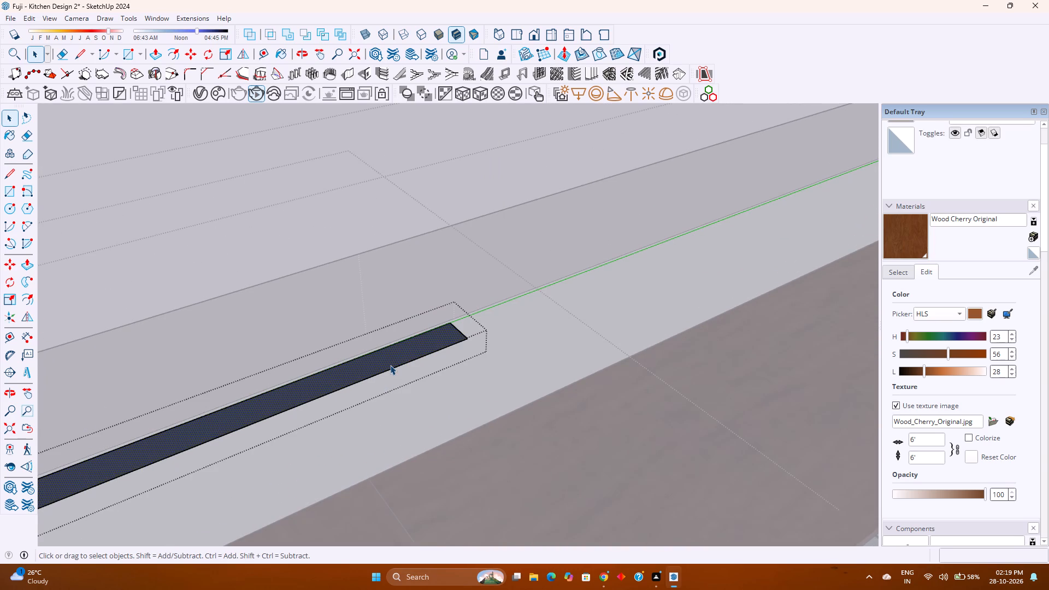
key(p)
click(391, 364)
text(0.5)
key(Return)
key(space)
key(Escape)
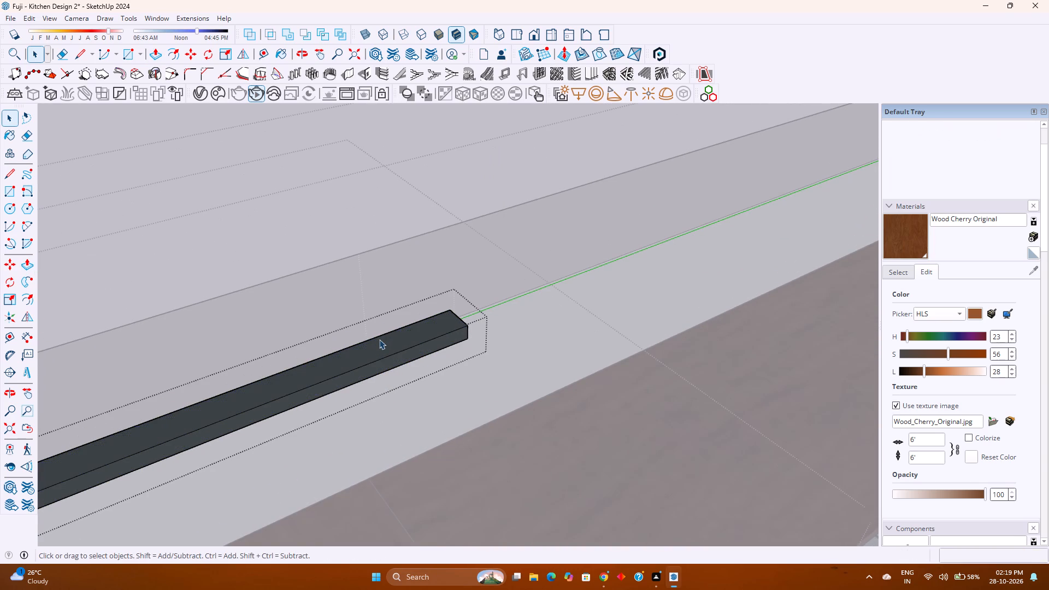
Apply the Cupboard Light emissive material to the strip group above the tall cabinet and close the V-Ray Asset Editor.
click(381, 358)
click(203, 98)
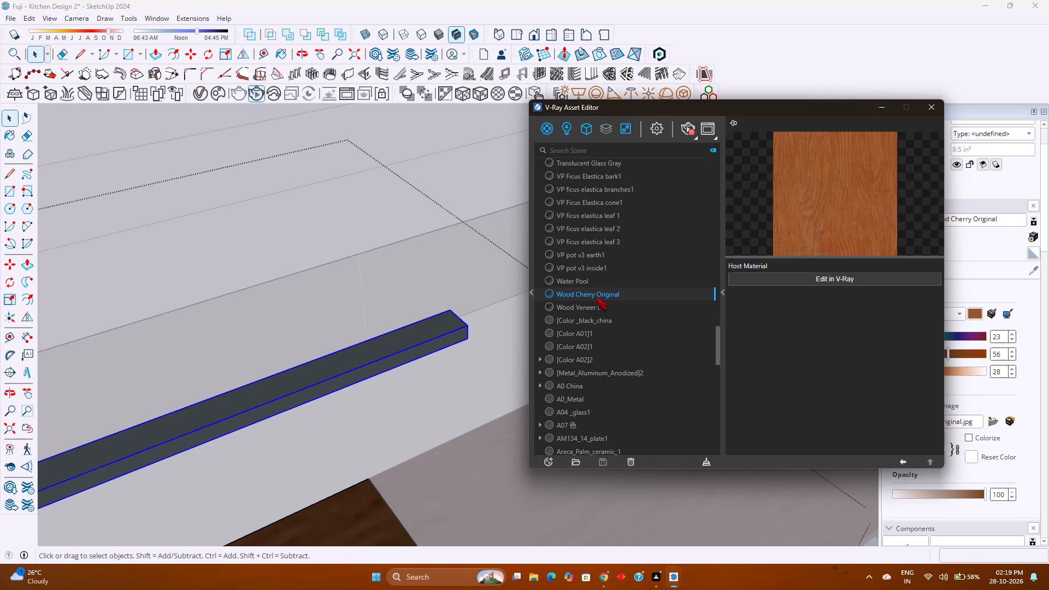
scroll(582, 324, up, 9)
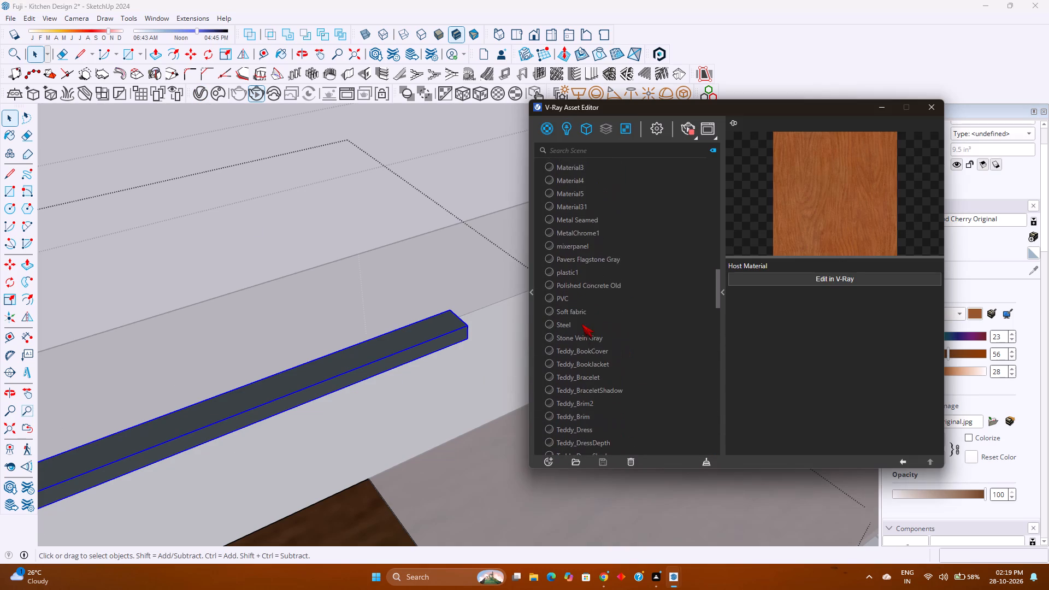
scroll(582, 324, up, 9)
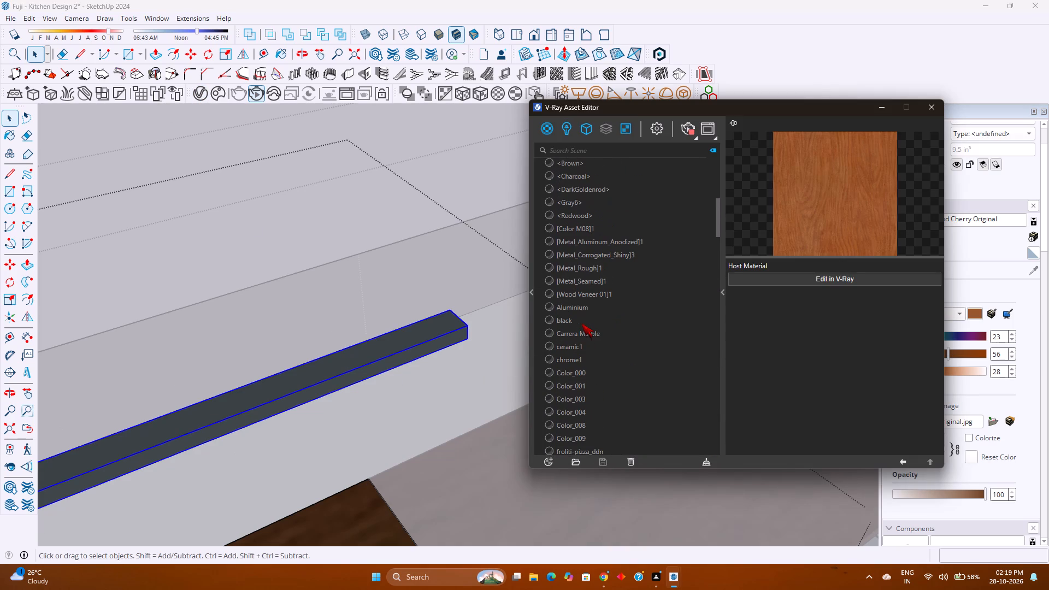
scroll(582, 322, up, 4)
scroll(582, 322, down, 5)
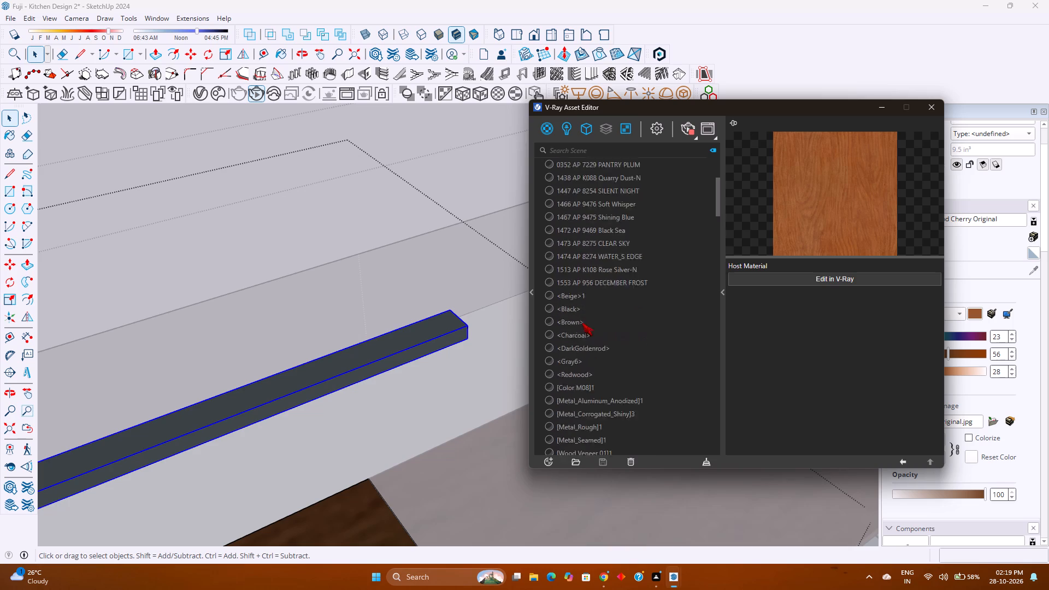
drag(715, 217, 709, 249)
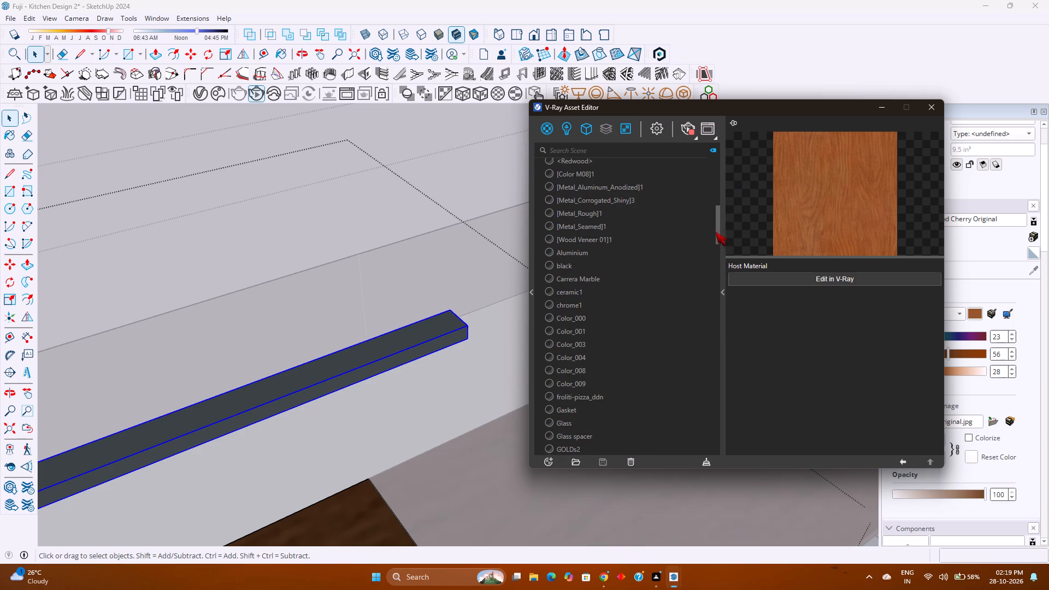
drag(717, 227, 709, 373)
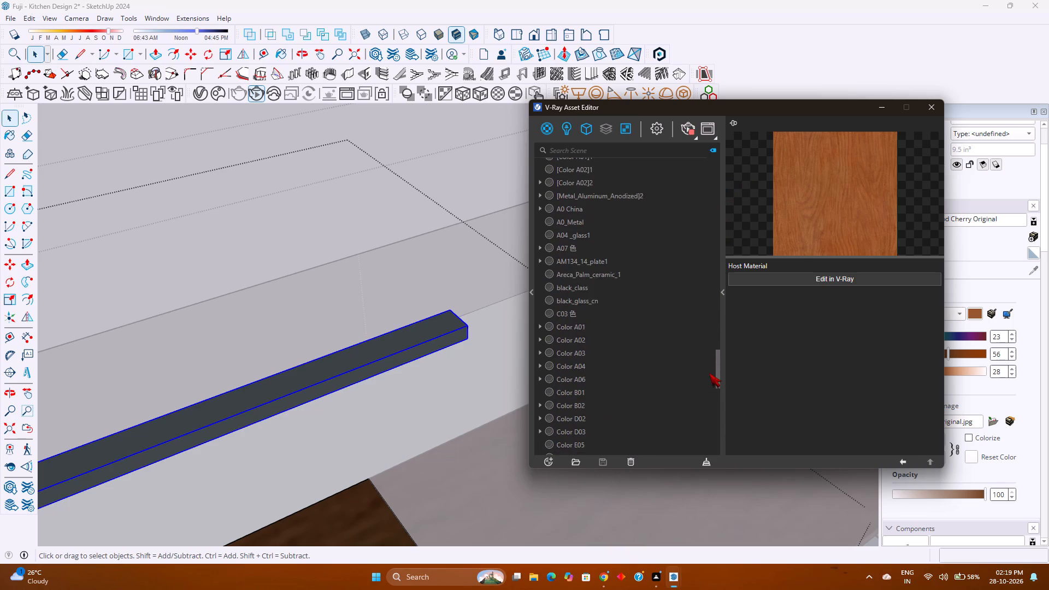
drag(709, 373, 717, 450)
scroll(593, 296, up, 1)
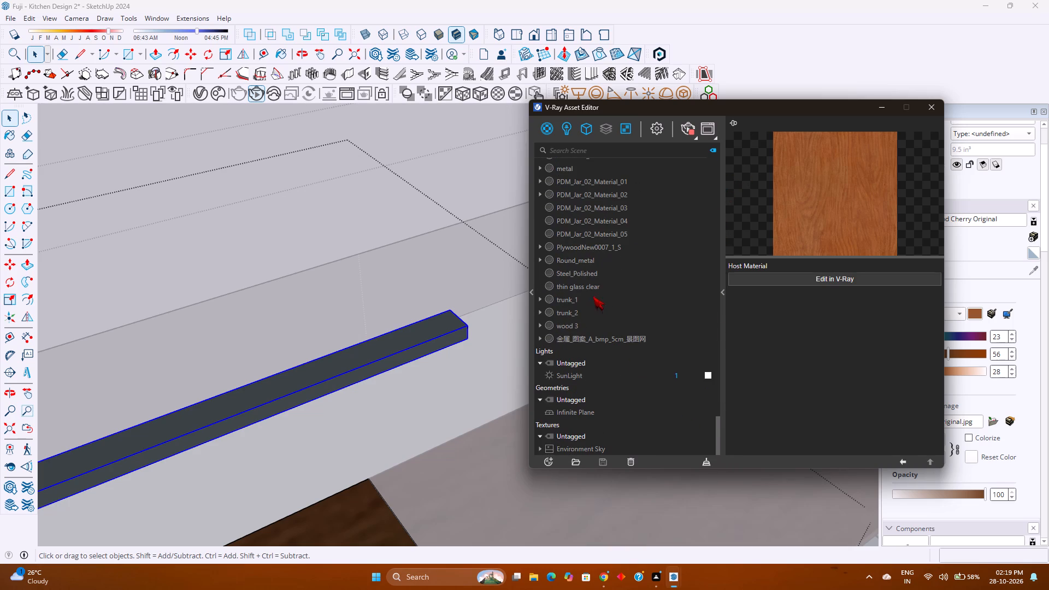
scroll(593, 296, up, 3)
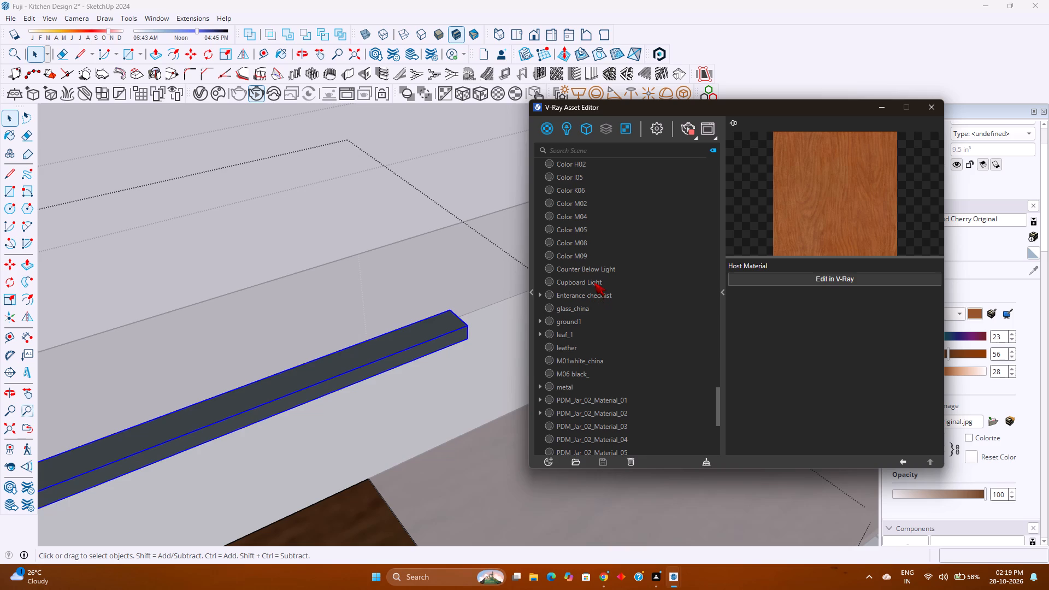
click(594, 282)
right_click(593, 282)
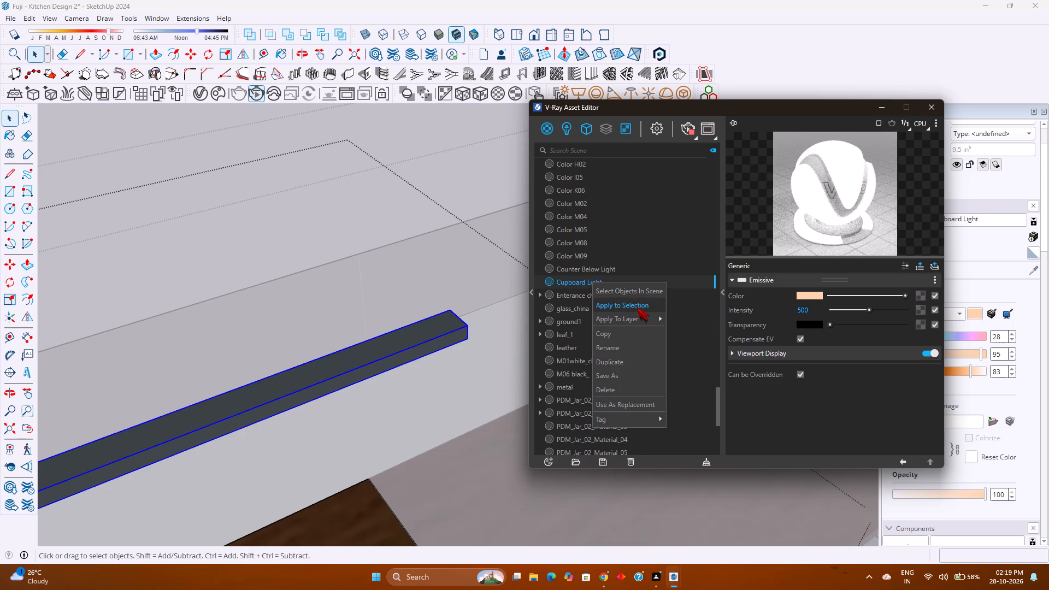
click(637, 308)
middle_click(470, 348)
middle_click(469, 347)
middle_click(467, 344)
click(468, 311)
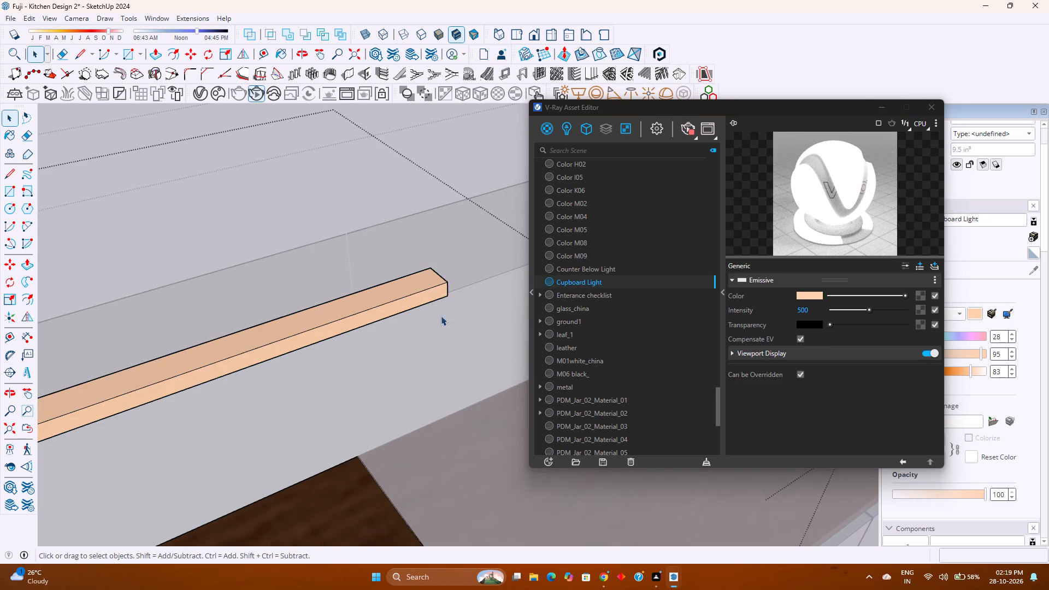
middle_drag(425, 317, 418, 297)
click(930, 111)
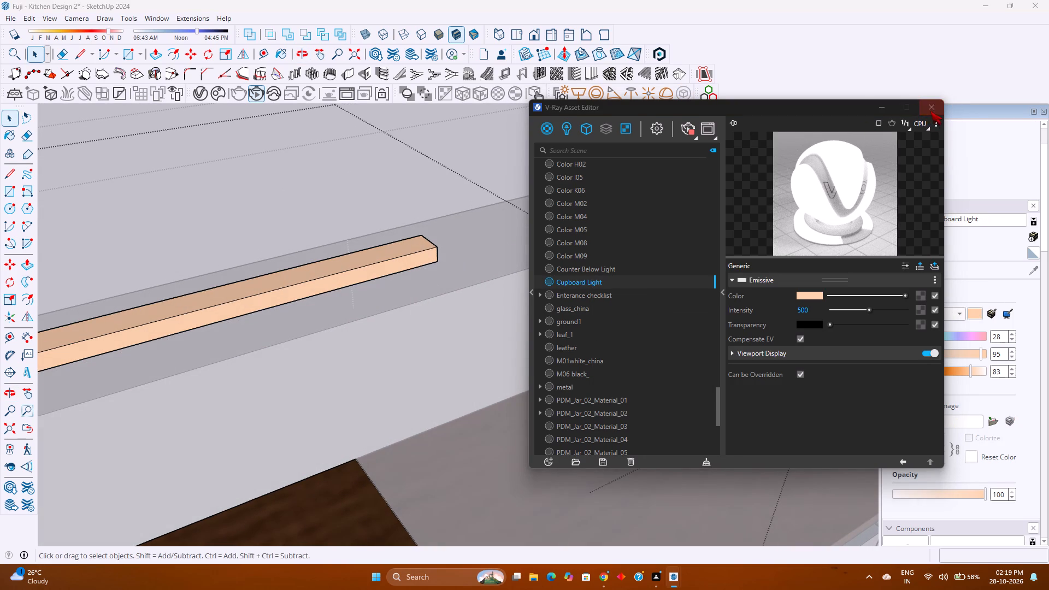
Move the light strip straight down from above the cabinet so it sits flush in the groove of the top compartment's ceiling.
key(m)
click(423, 256)
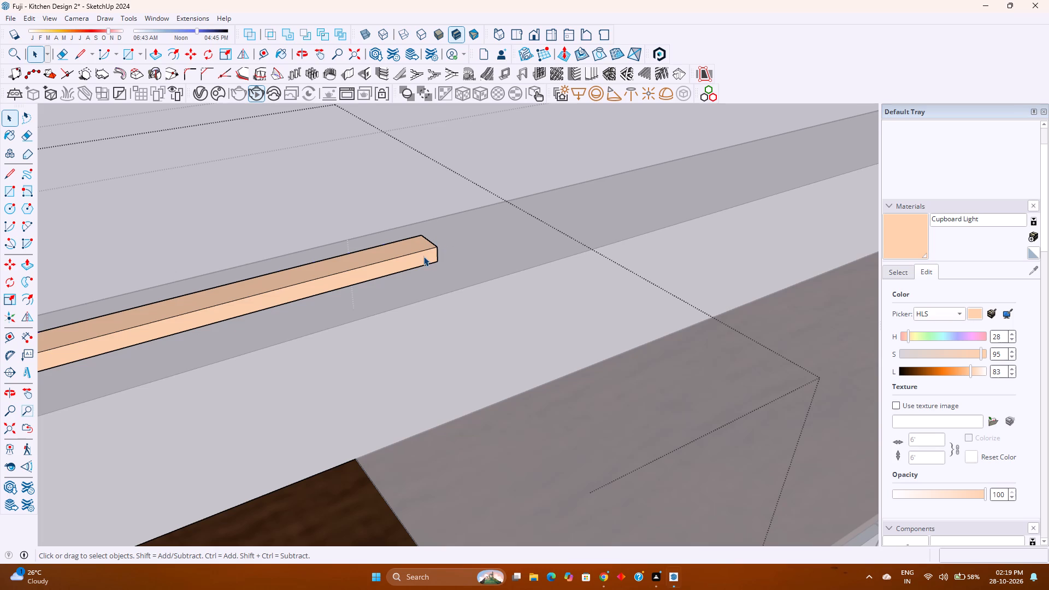
key(m)
click(440, 247)
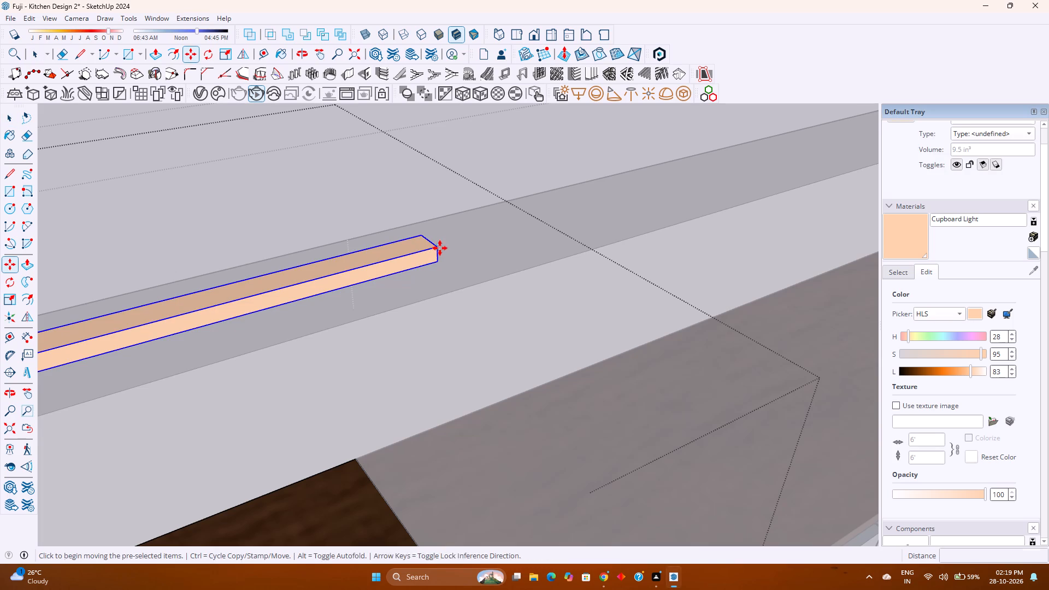
scroll(412, 288, down, 19)
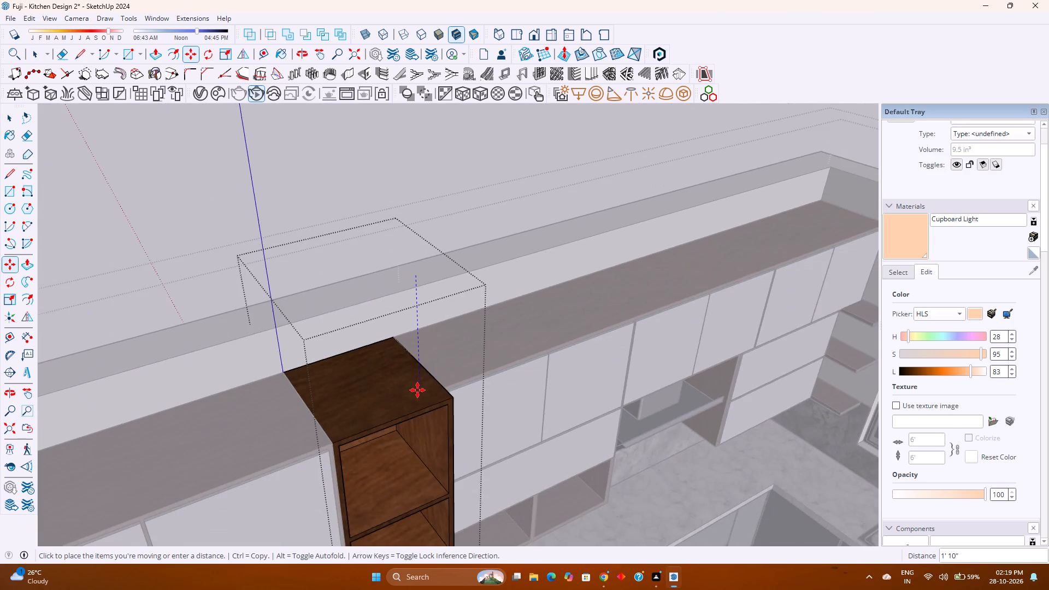
middle_drag(417, 390, 379, 286)
middle_click(379, 286)
scroll(376, 269, up, 3)
middle_drag(372, 265, 376, 246)
middle_drag(376, 246, 397, 195)
middle_click(397, 195)
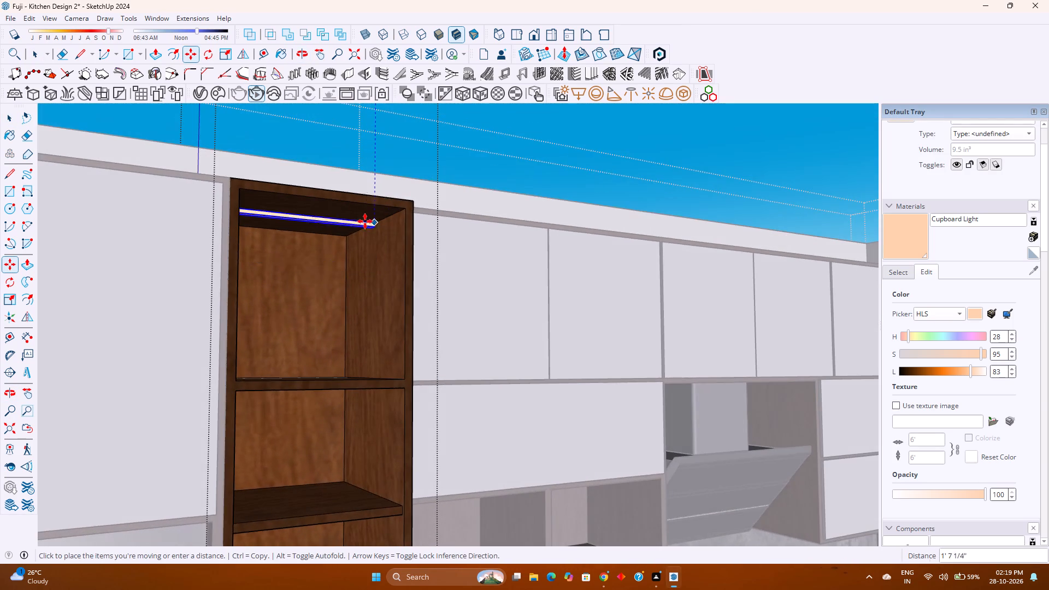
scroll(365, 221, up, 15)
click(393, 220)
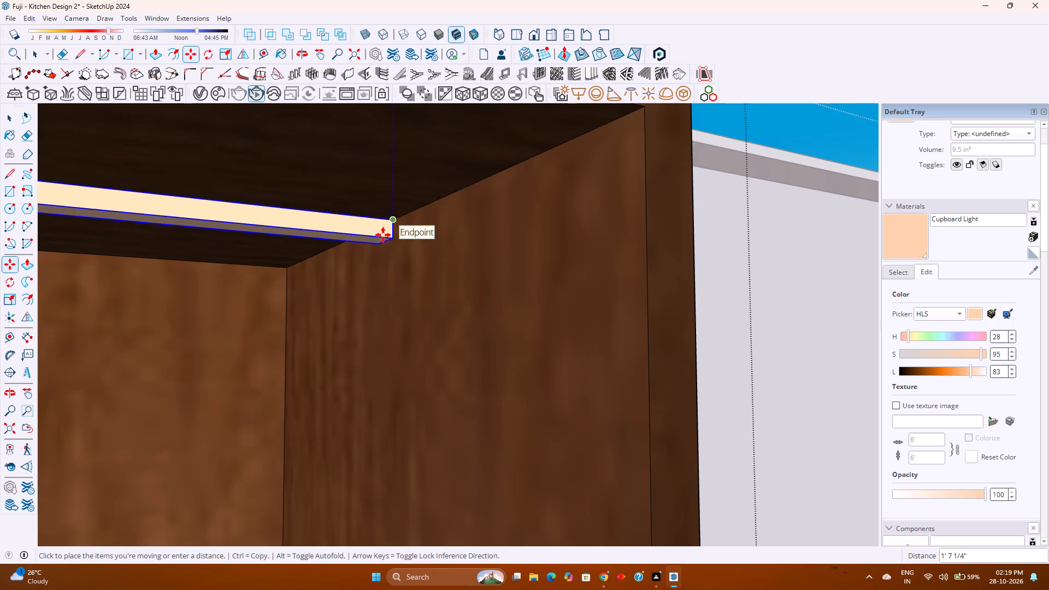
click(391, 241)
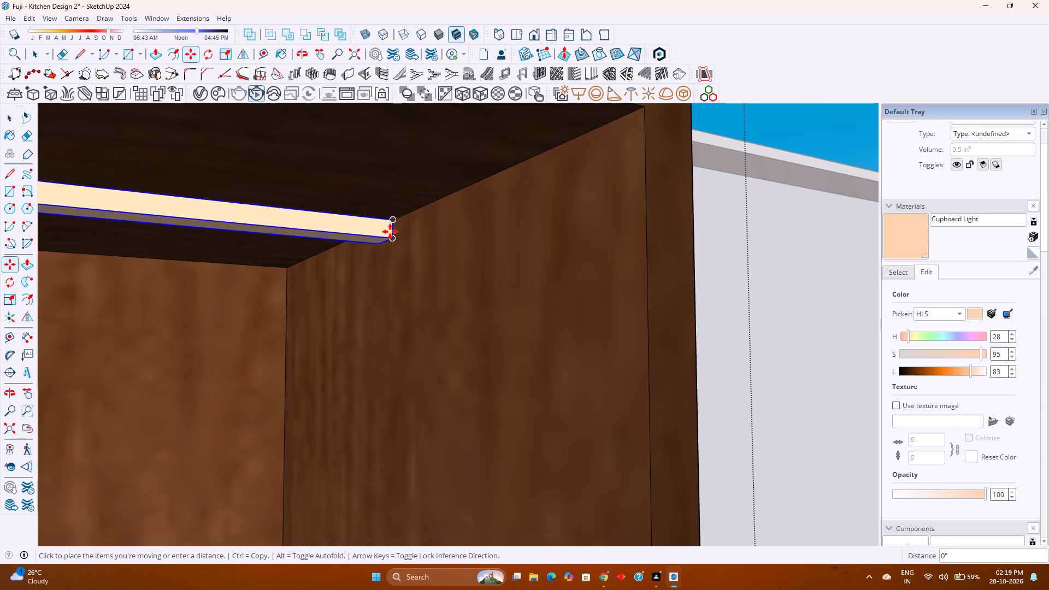
click(394, 220)
Copy the light strip down to the groove on the upper intermediate shelf's underside.
click(396, 223)
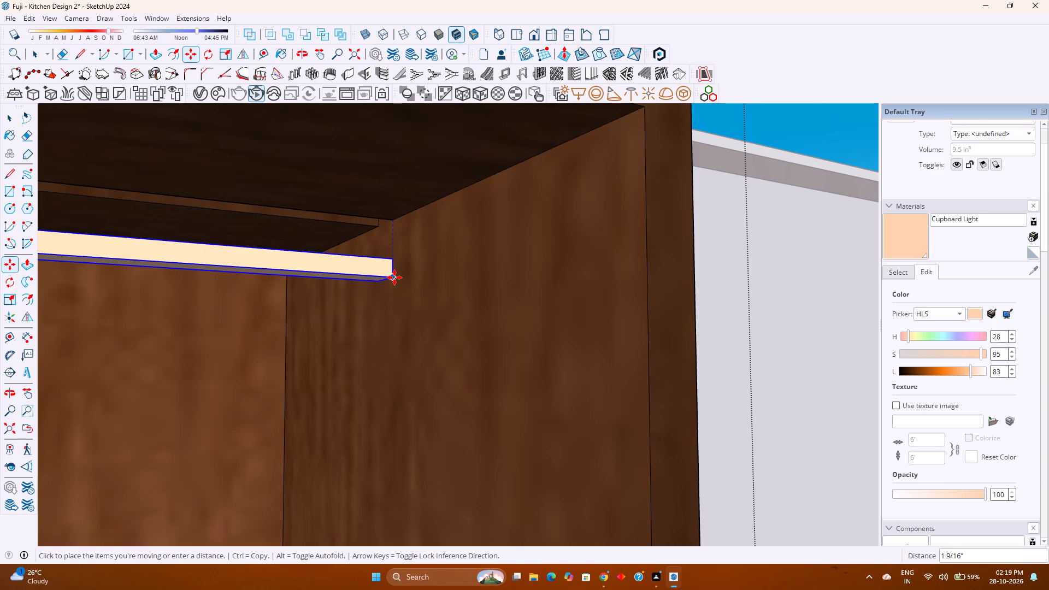
scroll(390, 287, down, 9)
shift+middle_drag(386, 348, 367, 241)
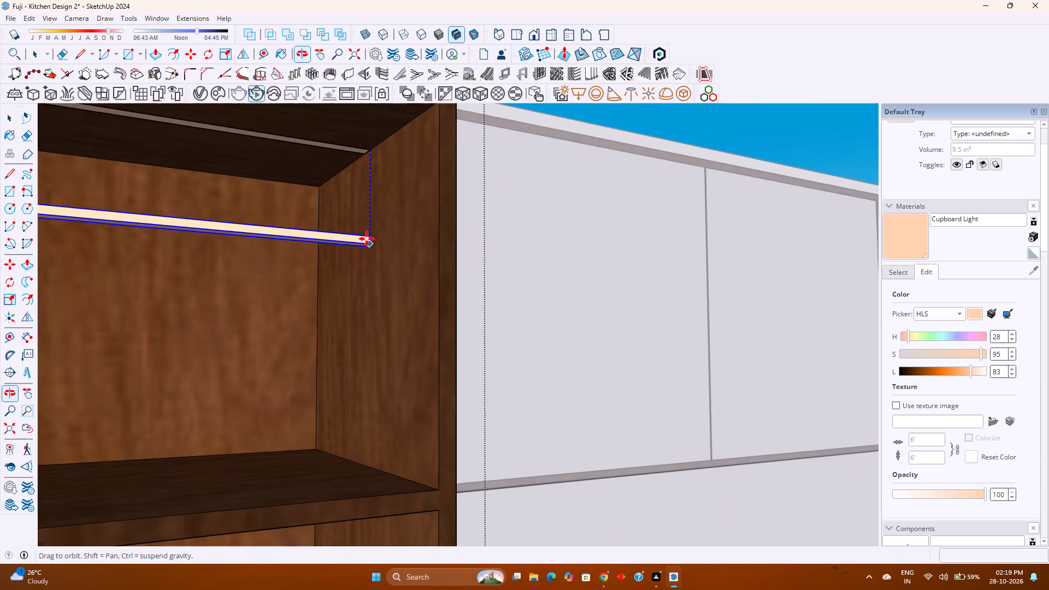
shift+middle_click(367, 239)
scroll(367, 239, down, 7)
shift+middle_click(353, 359)
shift+middle_drag(353, 356, 353, 275)
scroll(356, 308, up, 5)
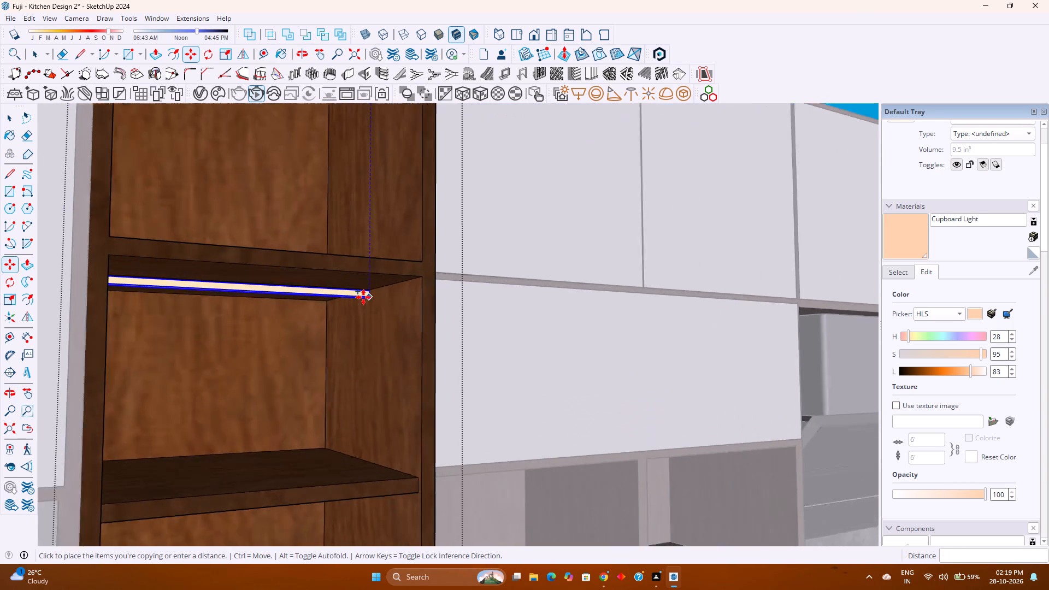
scroll(363, 297, up, 14)
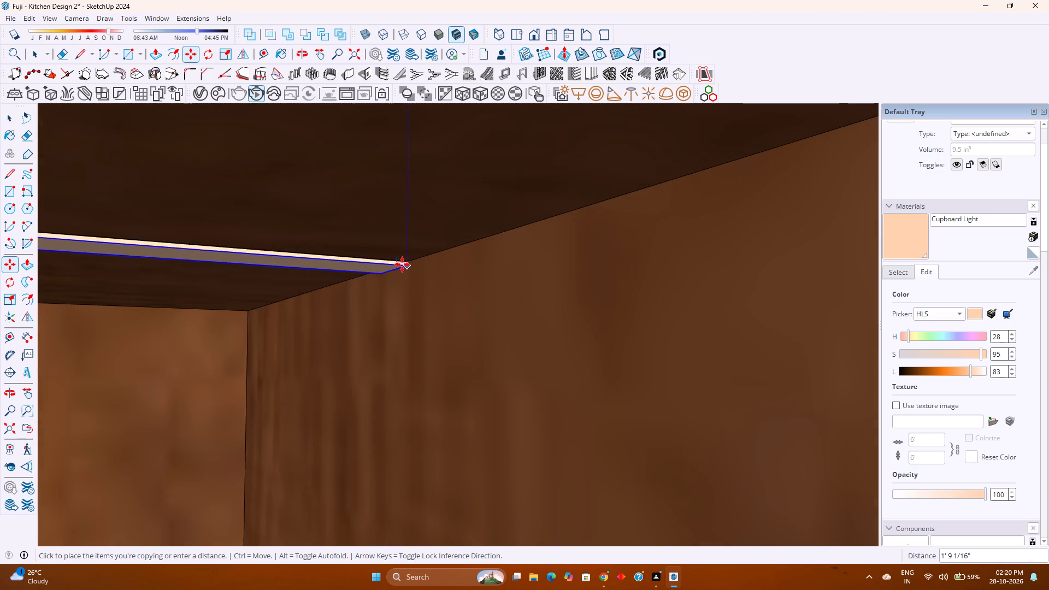
click(408, 263)
Copy the light strip down from the upper shelf into the groove on the lower intermediate shelf's underside and leave the cabinet group.
click(407, 263)
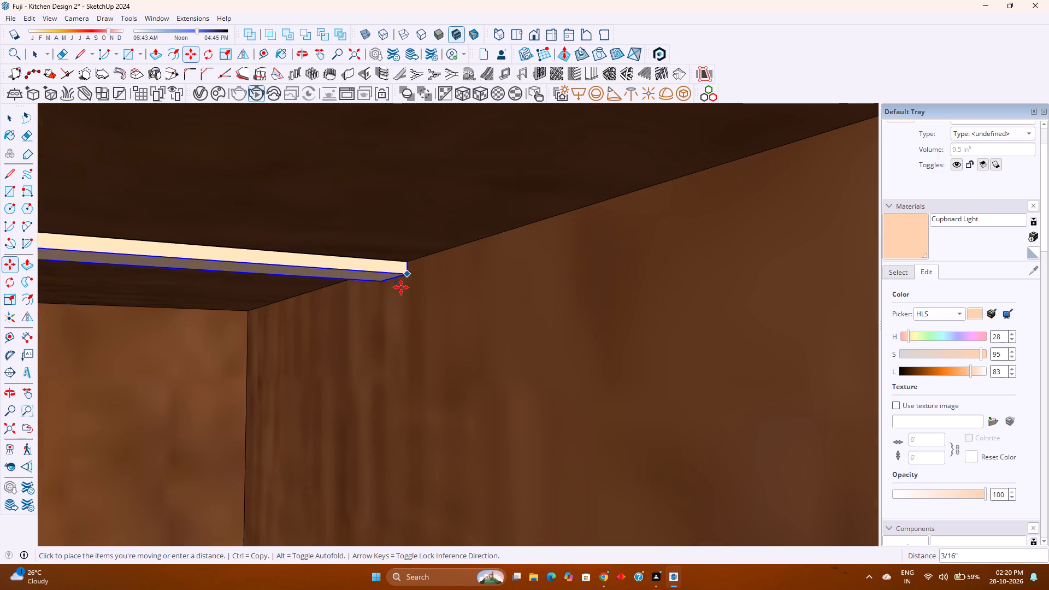
scroll(401, 294, down, 9)
middle_drag(387, 343, 424, 284)
middle_click(424, 284)
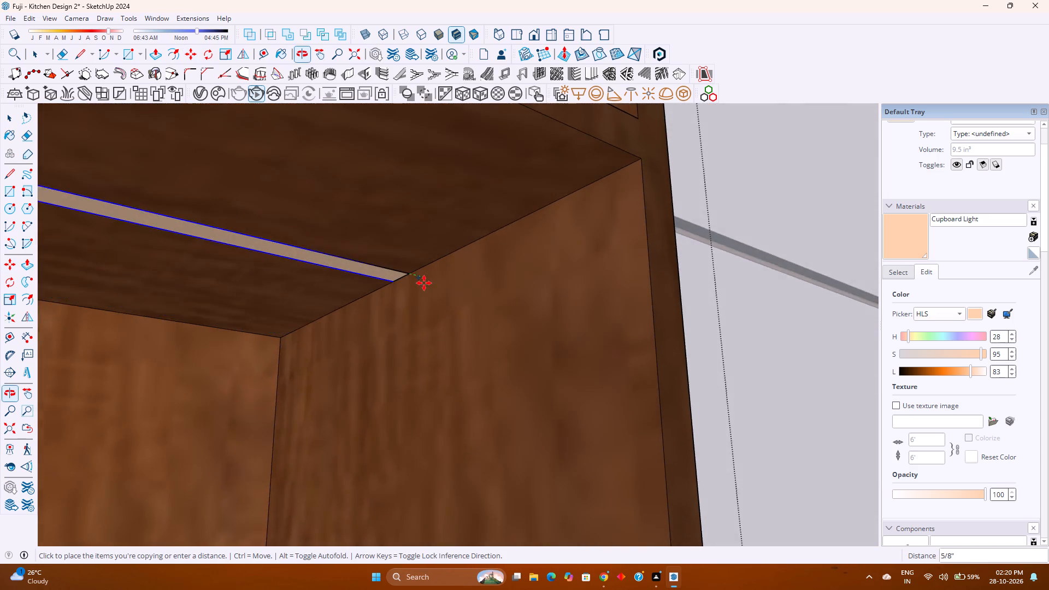
scroll(424, 283, down, 14)
scroll(416, 415, up, 9)
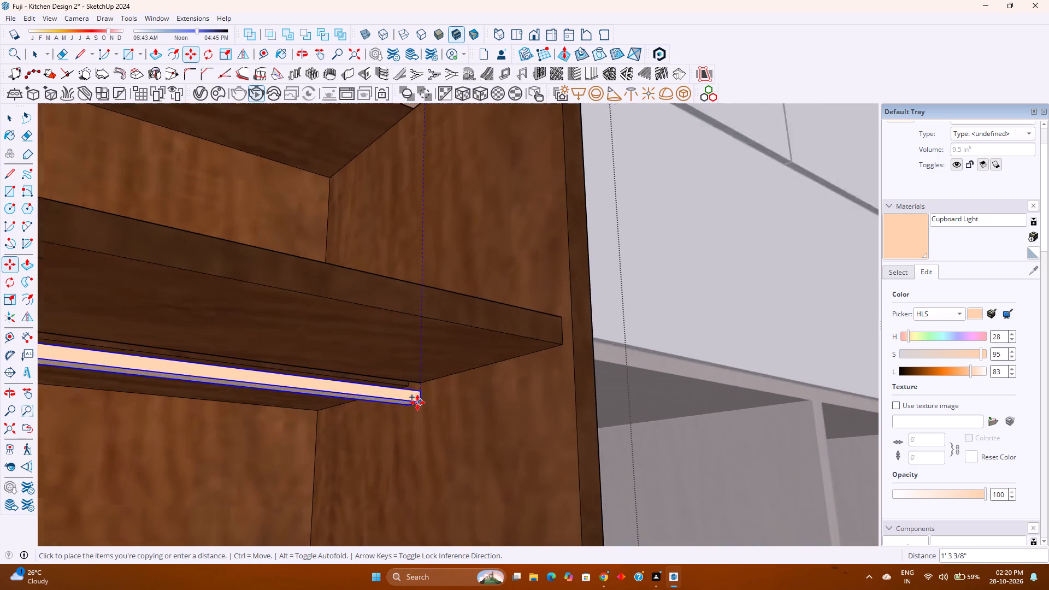
scroll(417, 403, up, 6)
click(425, 368)
key(space)
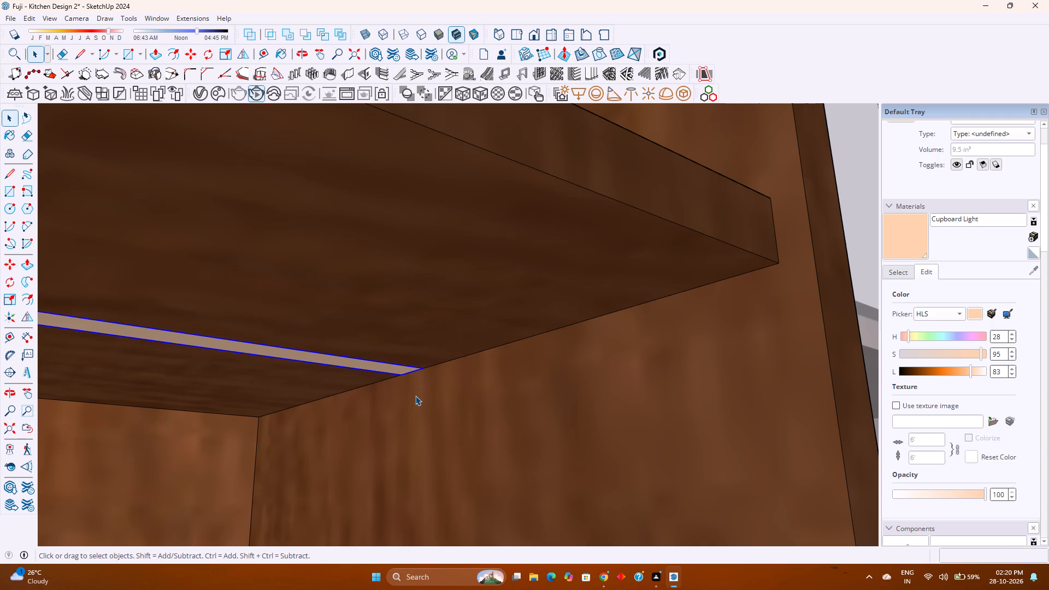
scroll(415, 396, down, 4)
key(Escape)
Unhide the two framed glass doors inside the tall cabinet's group and leave the group.
scroll(415, 396, down, 5)
middle_drag(420, 390, 421, 450)
scroll(420, 433, down, 8)
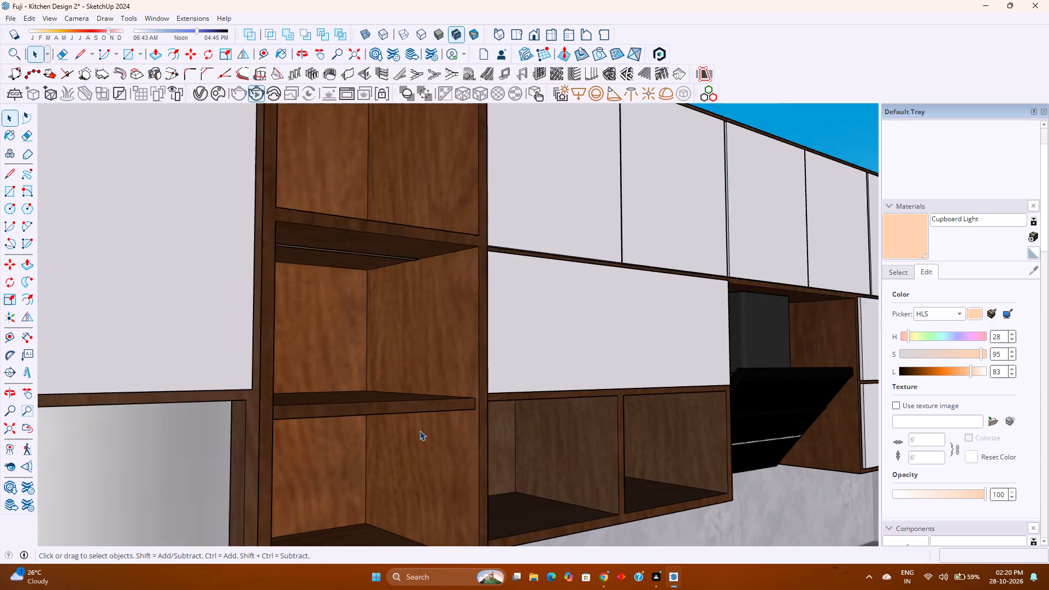
scroll(420, 430, down, 2)
click(457, 314)
double_click(457, 314)
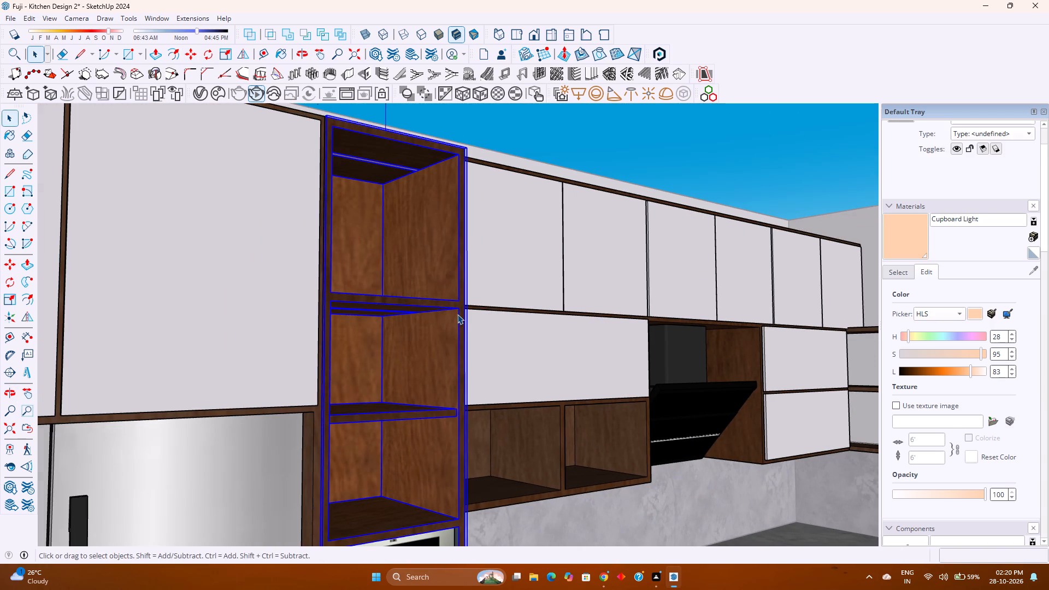
click(31, 21)
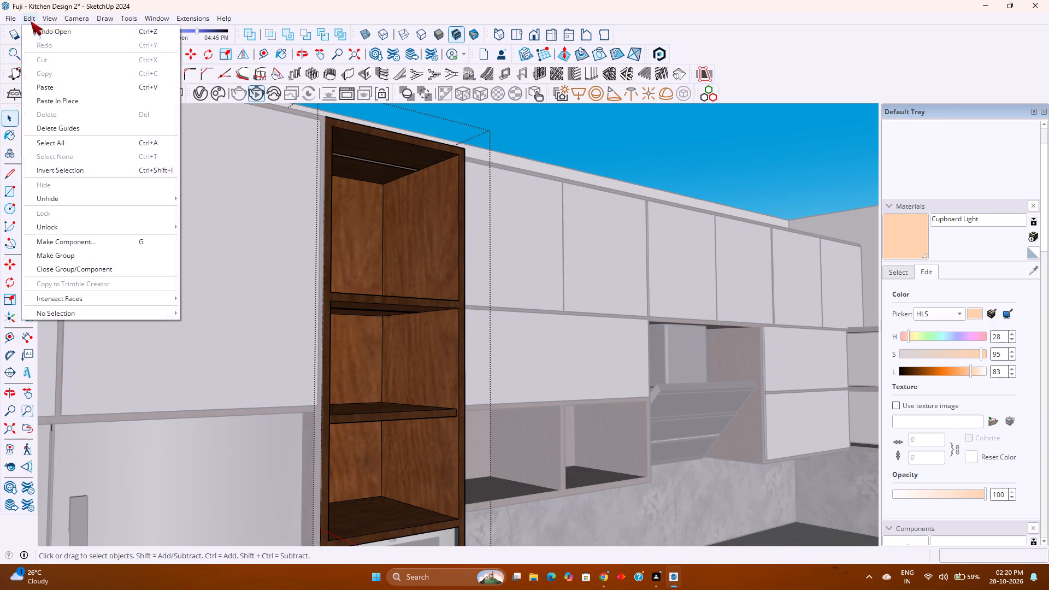
click(218, 213)
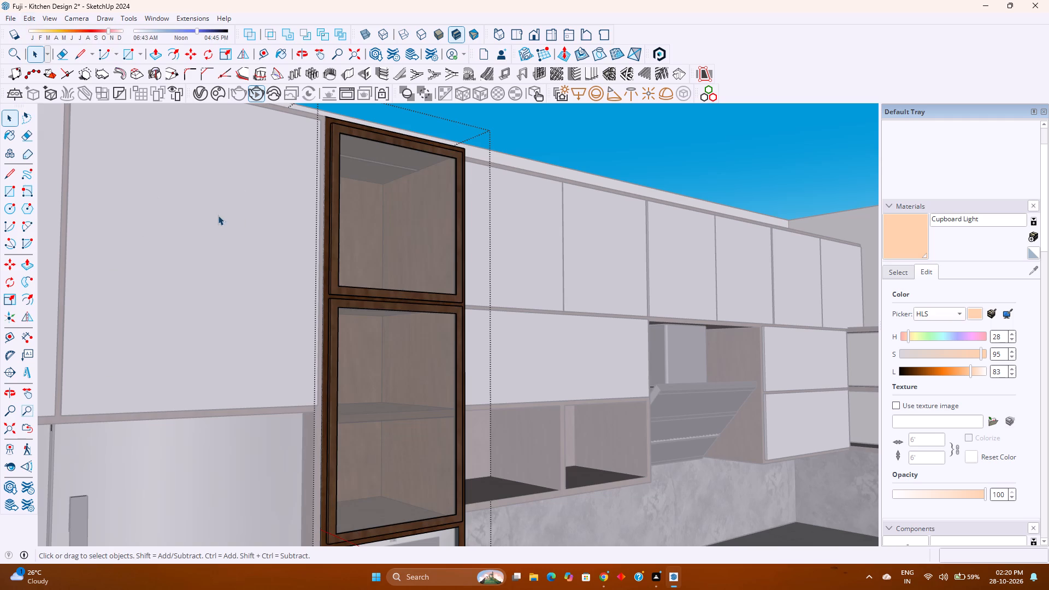
key(Escape)
key(Escape)
Start an interactive V-Ray render of the tall cabinet and the adjoining wall cabinets.
shift+middle_drag(505, 377, 449, 353)
middle_click(449, 353)
middle_click(449, 353)
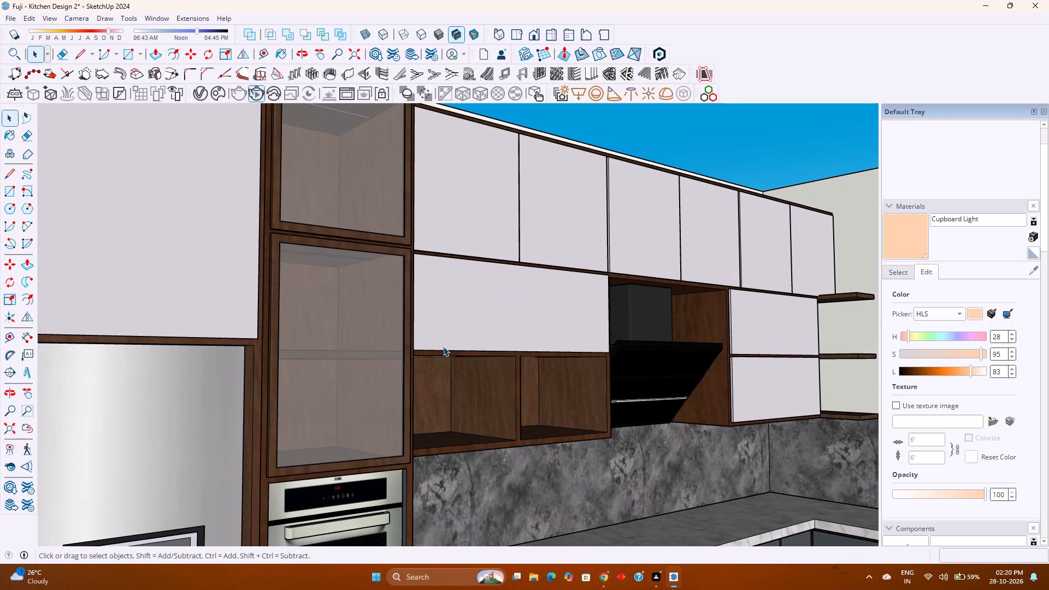
click(258, 94)
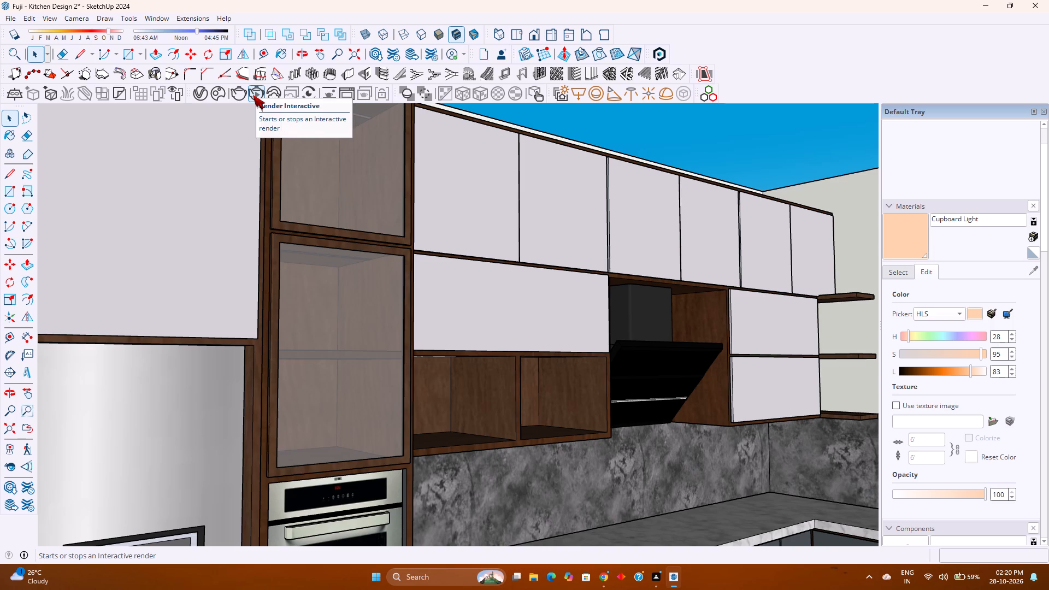
click(253, 95)
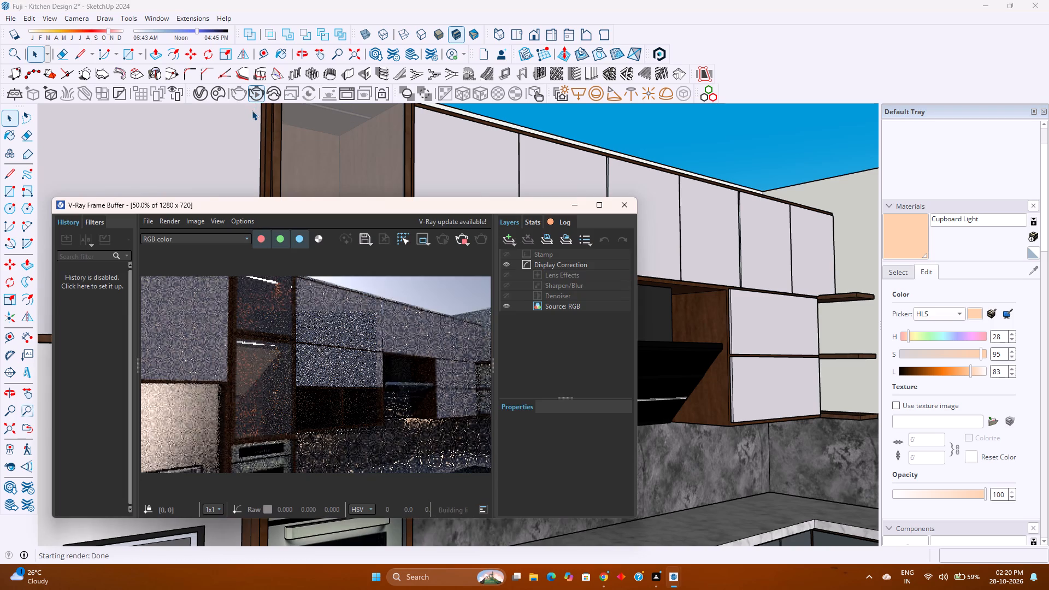
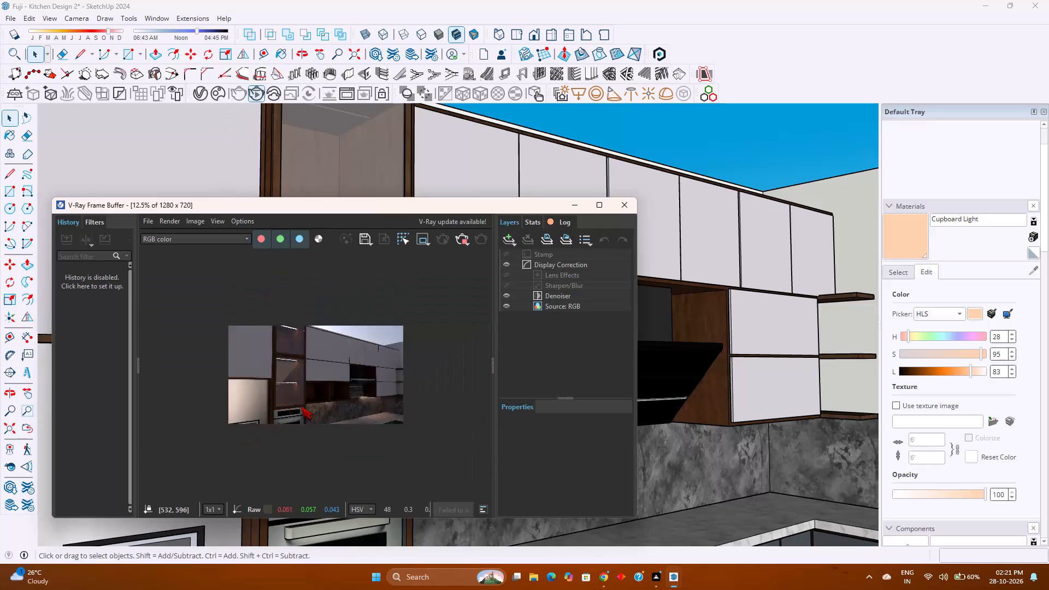
Examine the tall cabinet's lit compartments in the V-Ray render and close the frame buffer.
scroll(301, 406, up, 2)
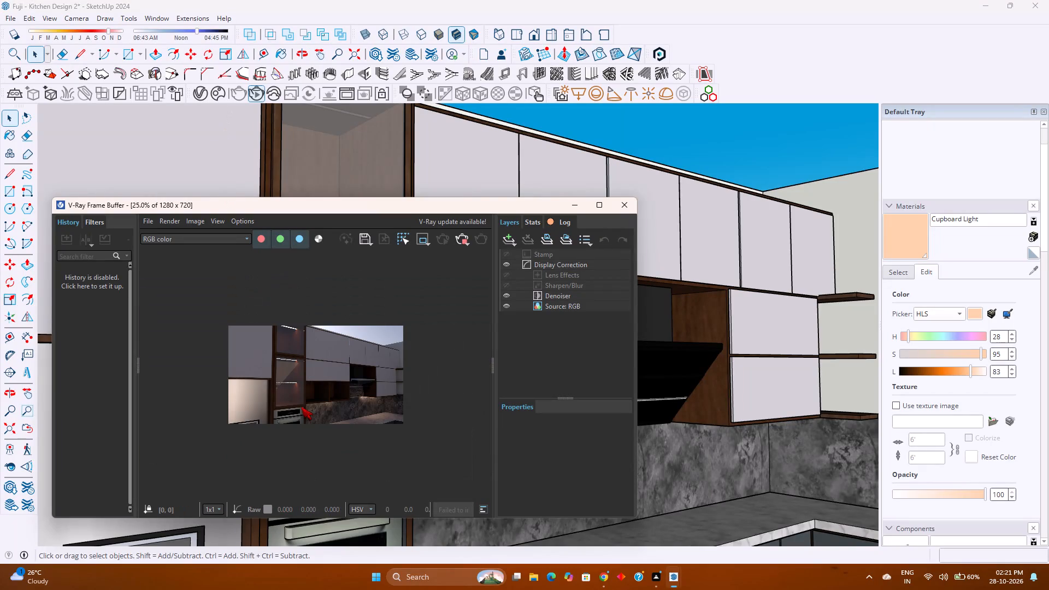
scroll(300, 406, up, 2)
scroll(300, 406, down, 1)
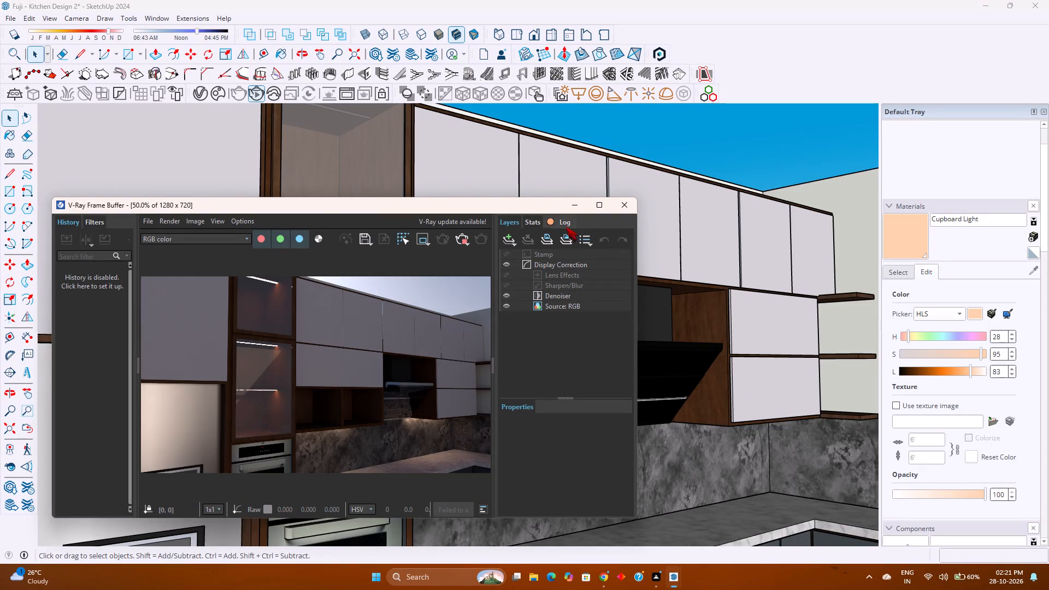
click(634, 212)
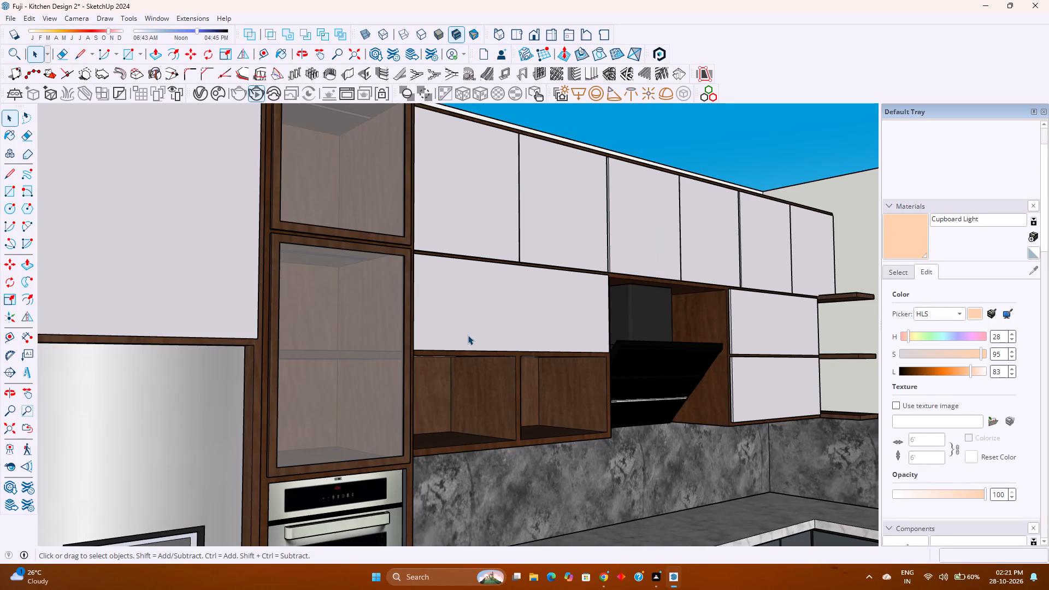
key(Escape)
Review the whole kitchen from the cabinet wall to the sink wall and the peninsula, at eye level and from above.
scroll(467, 335, down, 4)
shift+middle_drag(473, 333, 373, 313)
shift+middle_click(373, 313)
scroll(369, 312, down, 3)
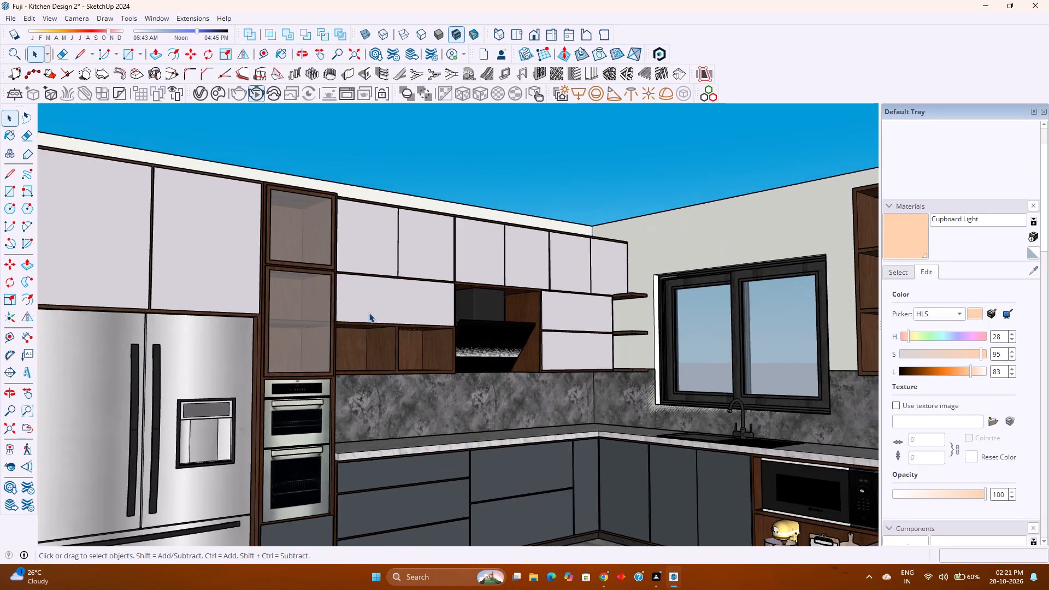
scroll(369, 312, down, 3)
shift+middle_drag(391, 325, 337, 326)
middle_drag(339, 327, 417, 343)
middle_click(418, 343)
shift+middle_drag(419, 343, 305, 325)
shift+middle_click(305, 325)
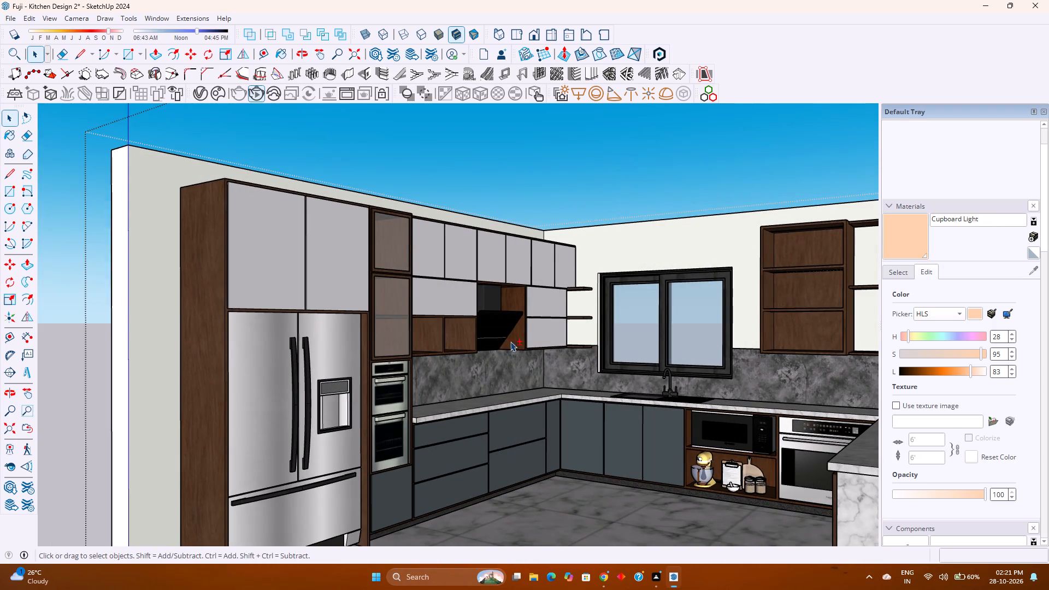
shift+middle_drag(511, 341, 362, 346)
middle_drag(365, 303, 445, 400)
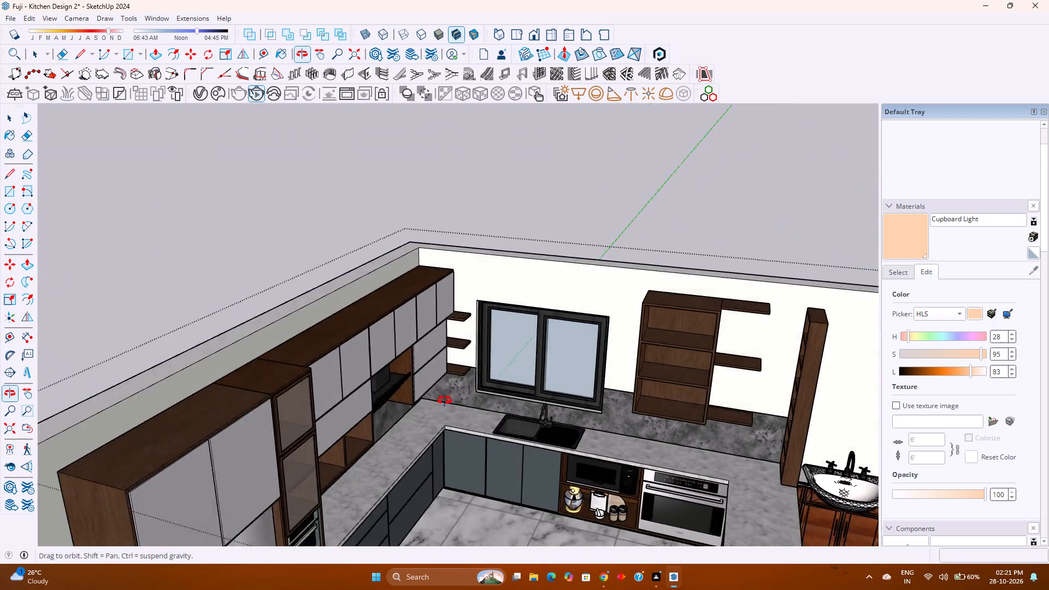
middle_drag(445, 400, 389, 438)
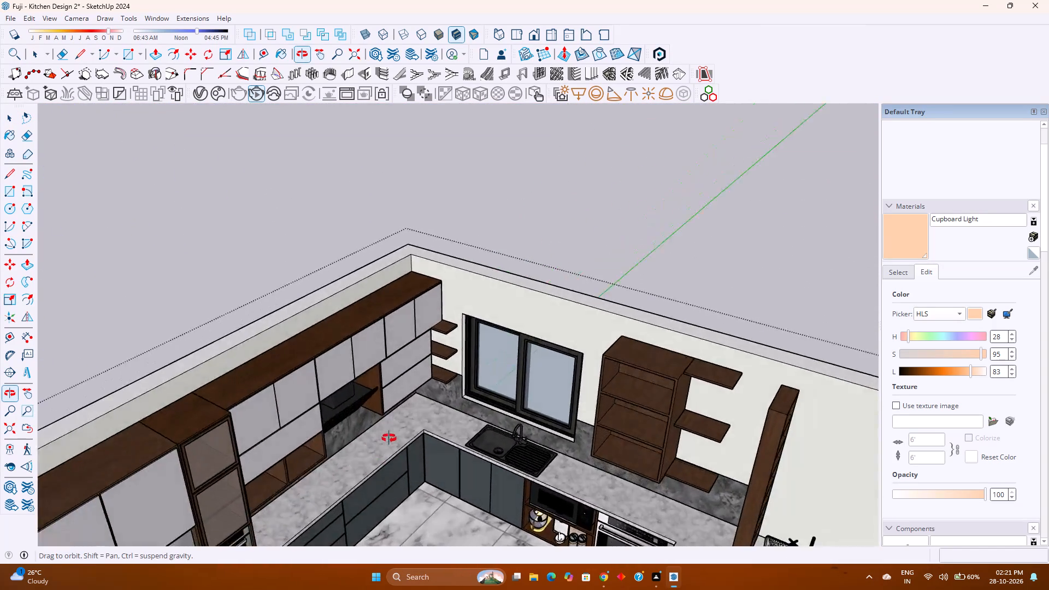
middle_drag(389, 438, 416, 334)
middle_click(416, 334)
scroll(416, 334, down, 2)
shift+middle_drag(500, 367, 396, 338)
middle_drag(394, 338, 626, 417)
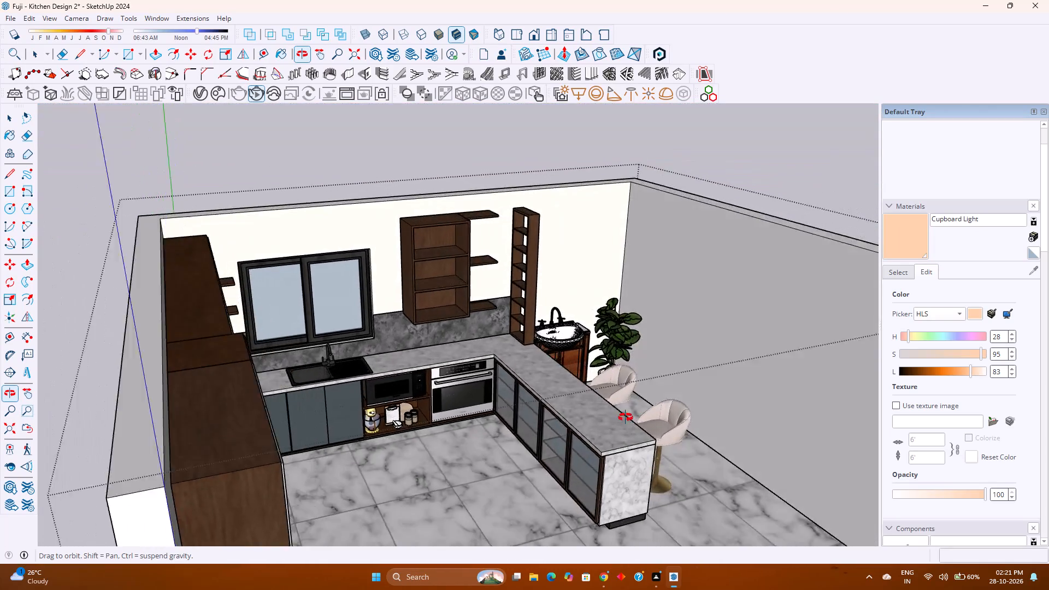
middle_drag(626, 417, 498, 303)
middle_click(498, 303)
scroll(502, 303, down, 3)
middle_drag(502, 303, 497, 374)
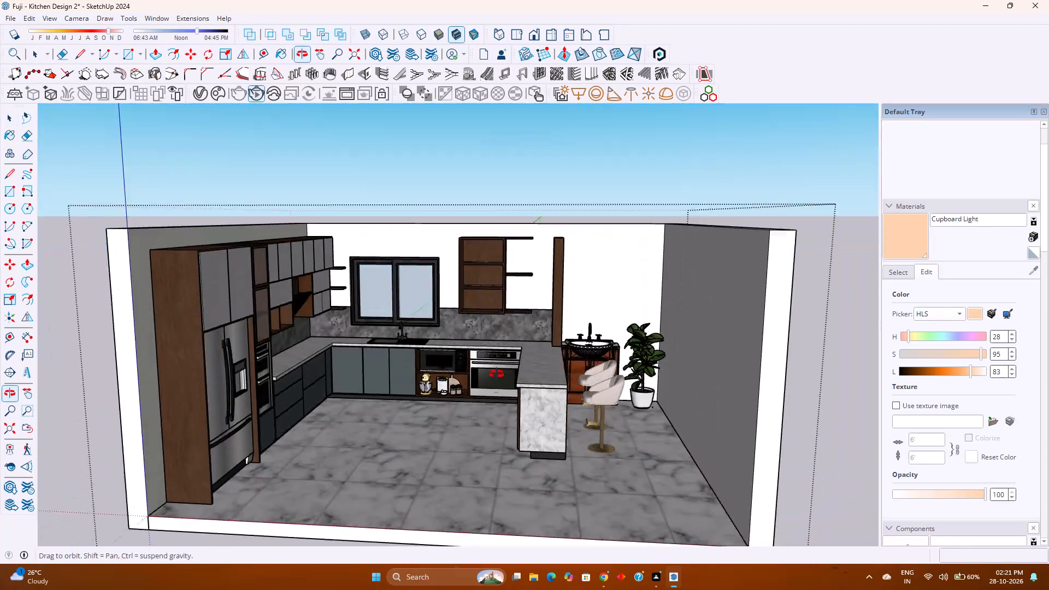
middle_drag(497, 374, 496, 474)
middle_click(496, 473)
scroll(440, 418, up, 4)
middle_drag(432, 403, 468, 387)
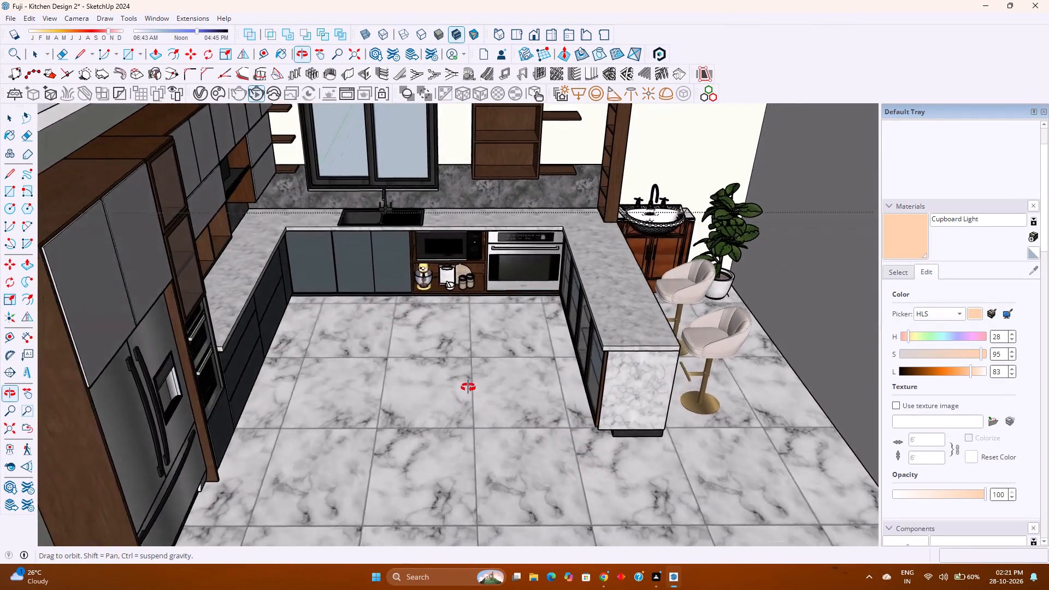
middle_drag(468, 387, 474, 437)
middle_click(474, 437)
shift+middle_drag(472, 423, 480, 347)
middle_click(480, 347)
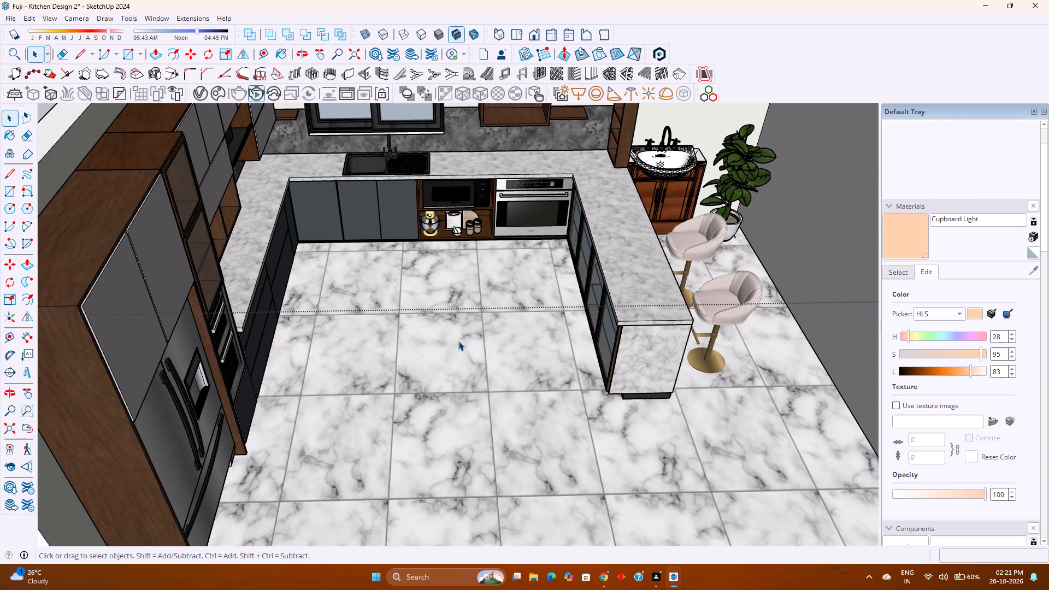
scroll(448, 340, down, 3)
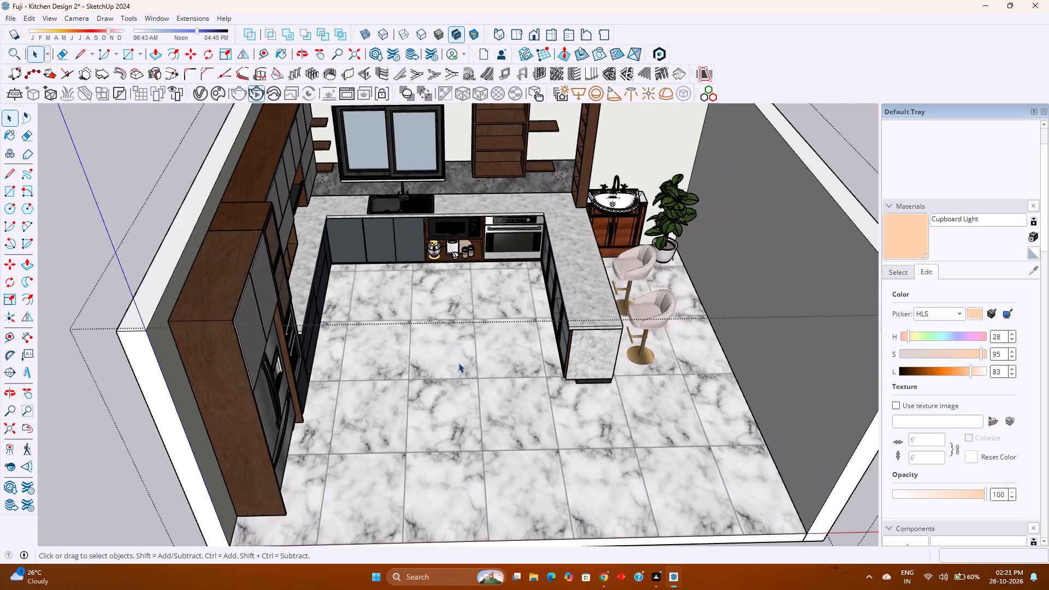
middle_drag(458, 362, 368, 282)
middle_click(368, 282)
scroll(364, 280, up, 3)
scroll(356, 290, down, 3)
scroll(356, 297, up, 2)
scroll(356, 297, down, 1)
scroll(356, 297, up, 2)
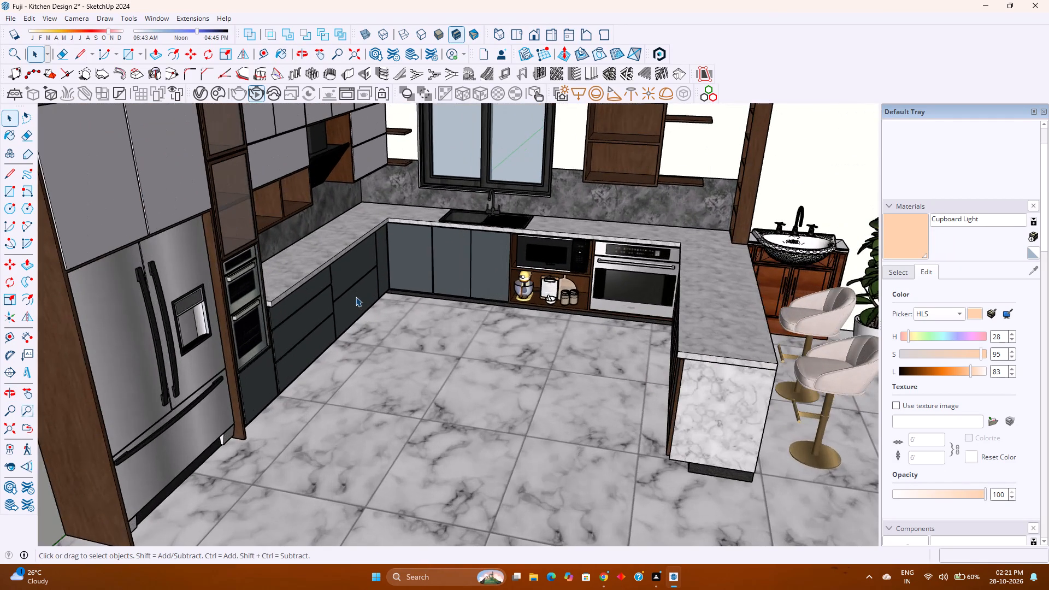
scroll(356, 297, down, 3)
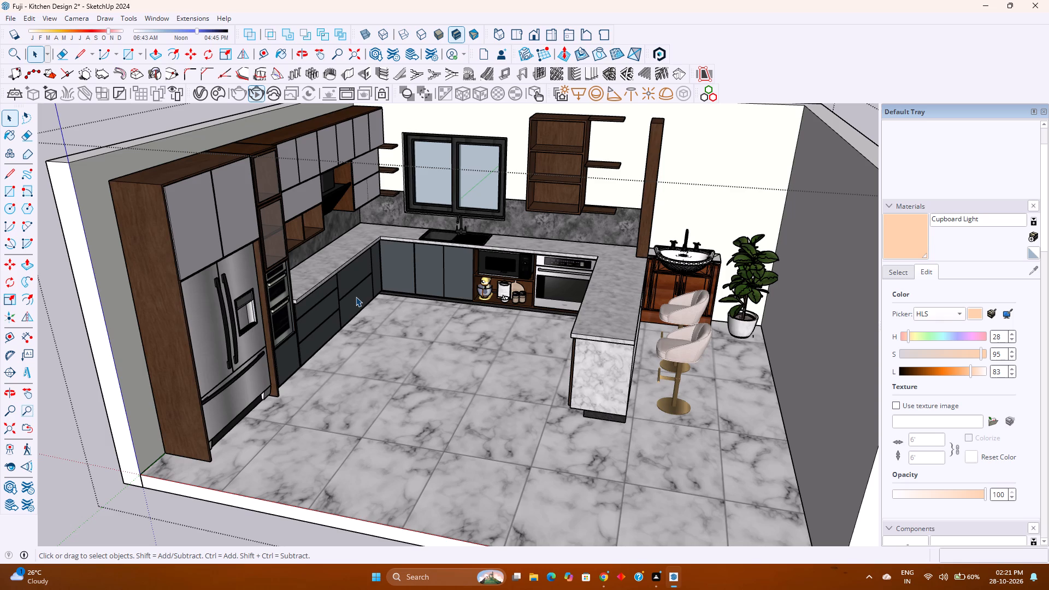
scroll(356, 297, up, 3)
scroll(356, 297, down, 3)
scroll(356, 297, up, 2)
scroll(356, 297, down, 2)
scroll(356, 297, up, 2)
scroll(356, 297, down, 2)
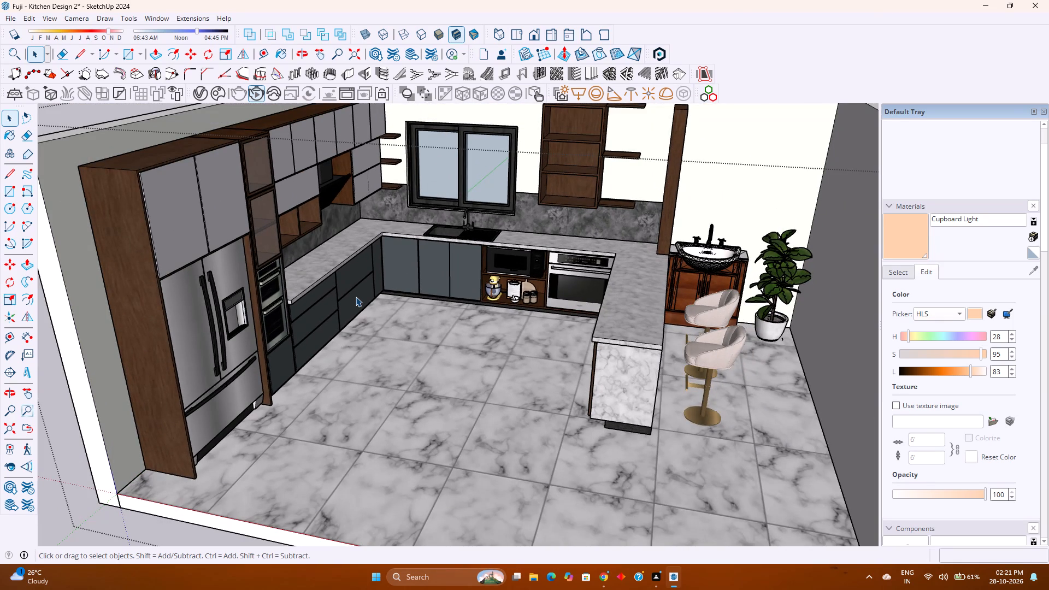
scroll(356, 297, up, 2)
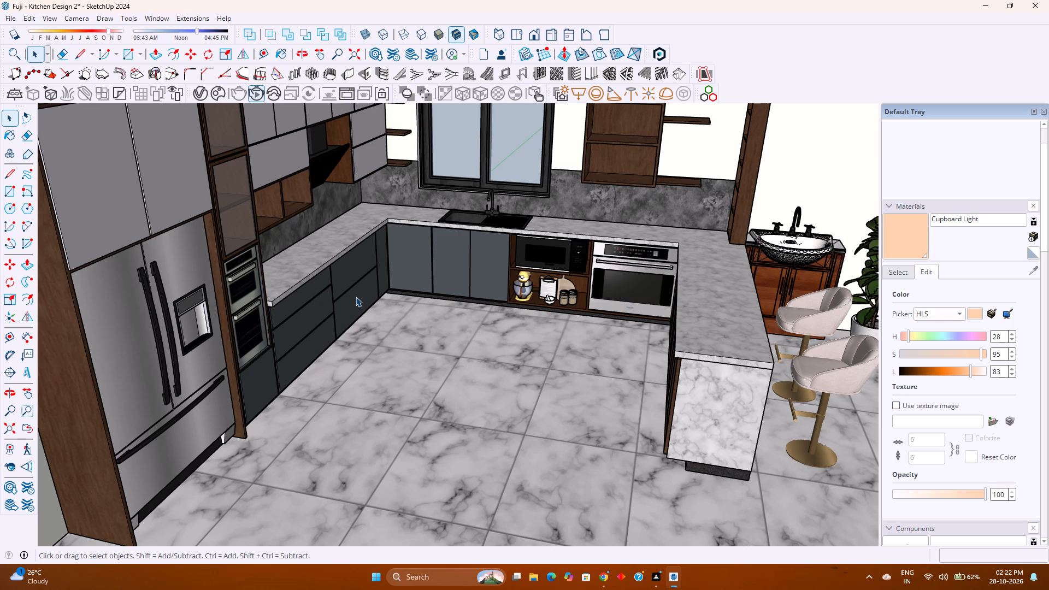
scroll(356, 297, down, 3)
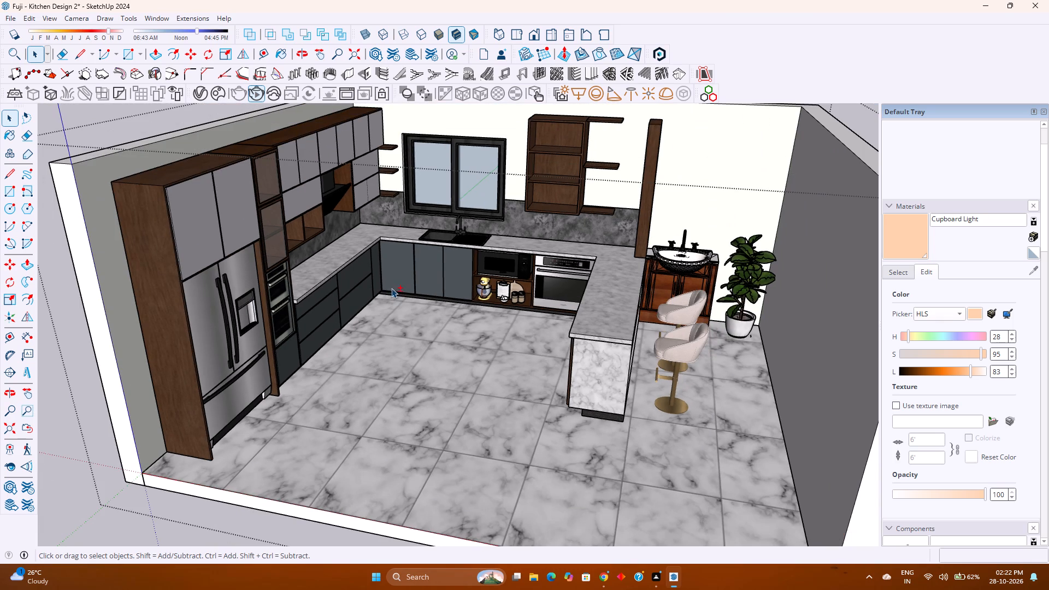
Examine the kitchen from the open front of the room, closing in on the refrigerator, tall cabinet and wall cabinets.
shift+middle_drag(391, 288, 282, 384)
shift+middle_click(282, 384)
middle_drag(282, 382, 384, 341)
middle_click(384, 341)
scroll(388, 338, down, 3)
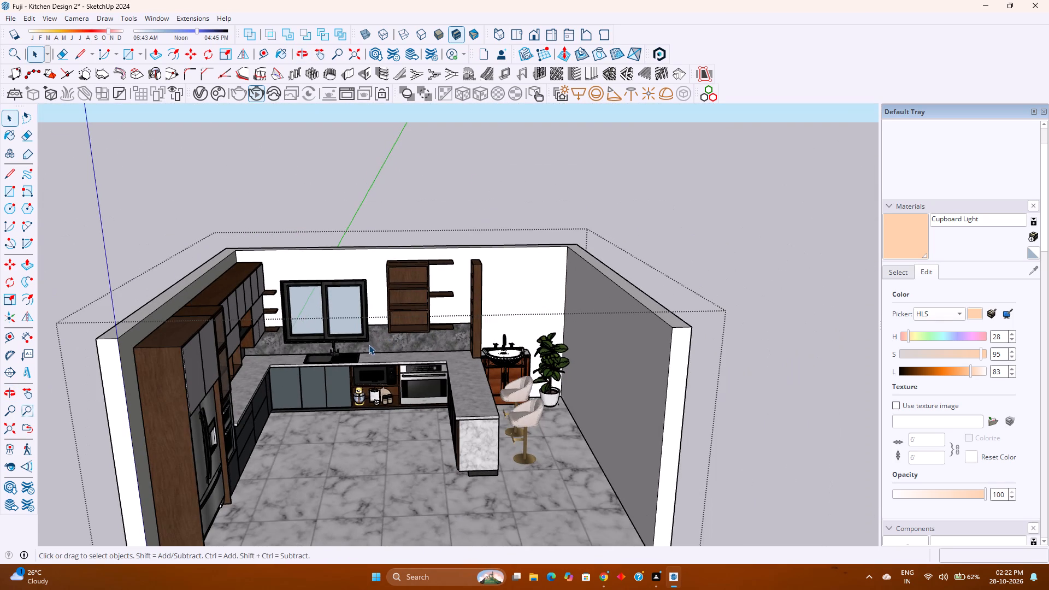
middle_drag(373, 345, 351, 286)
middle_click(351, 285)
middle_click(351, 282)
middle_click(351, 282)
middle_drag(505, 437, 429, 407)
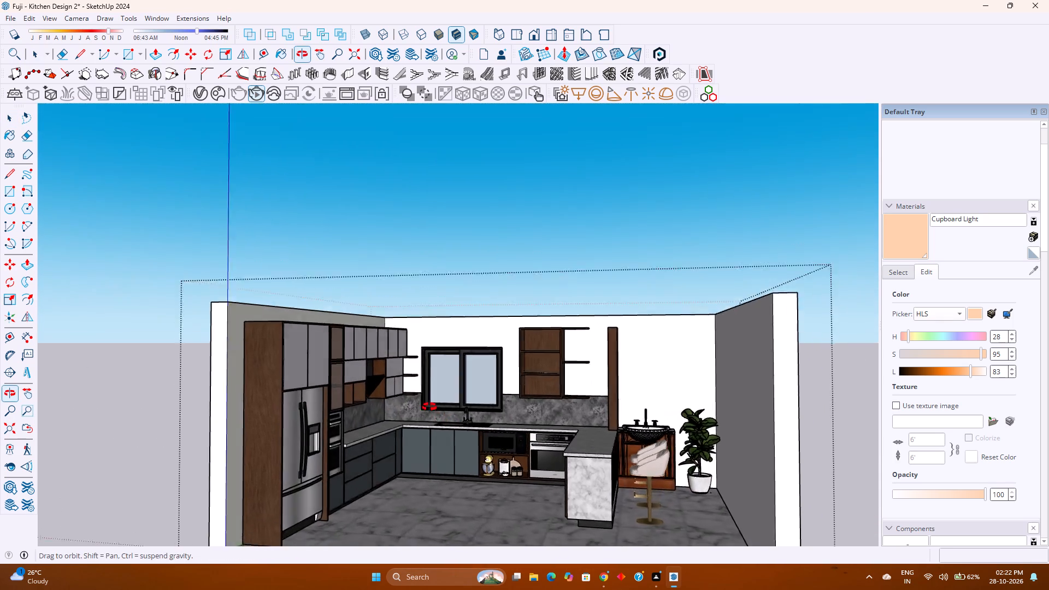
middle_drag(429, 407, 419, 370)
middle_click(419, 370)
middle_drag(419, 370, 449, 386)
shift+middle_drag(555, 365, 517, 374)
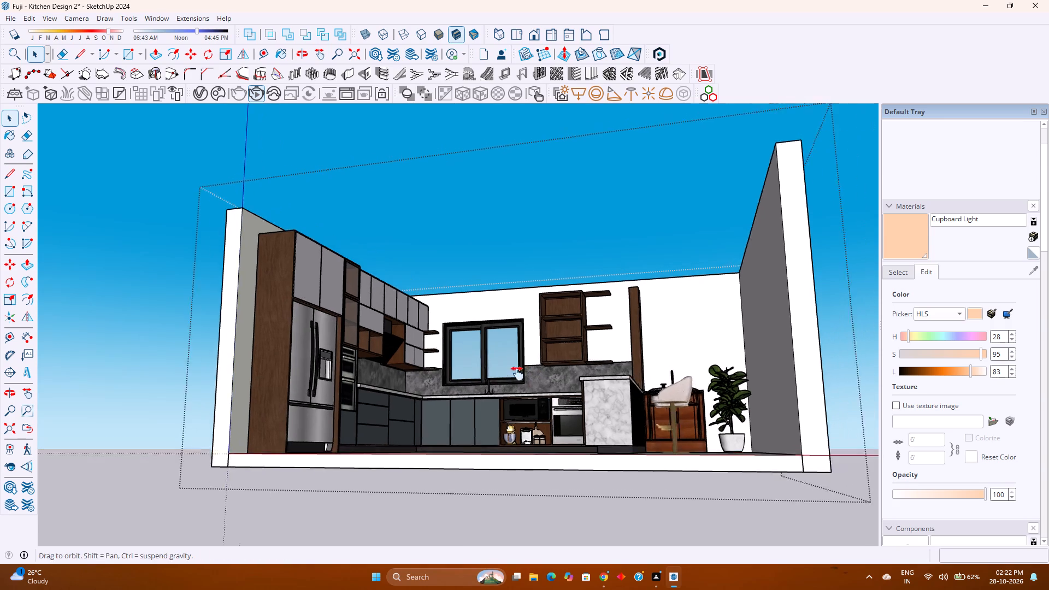
shift+middle_drag(517, 374, 433, 386)
scroll(233, 379, up, 5)
shift+middle_drag(233, 379, 258, 363)
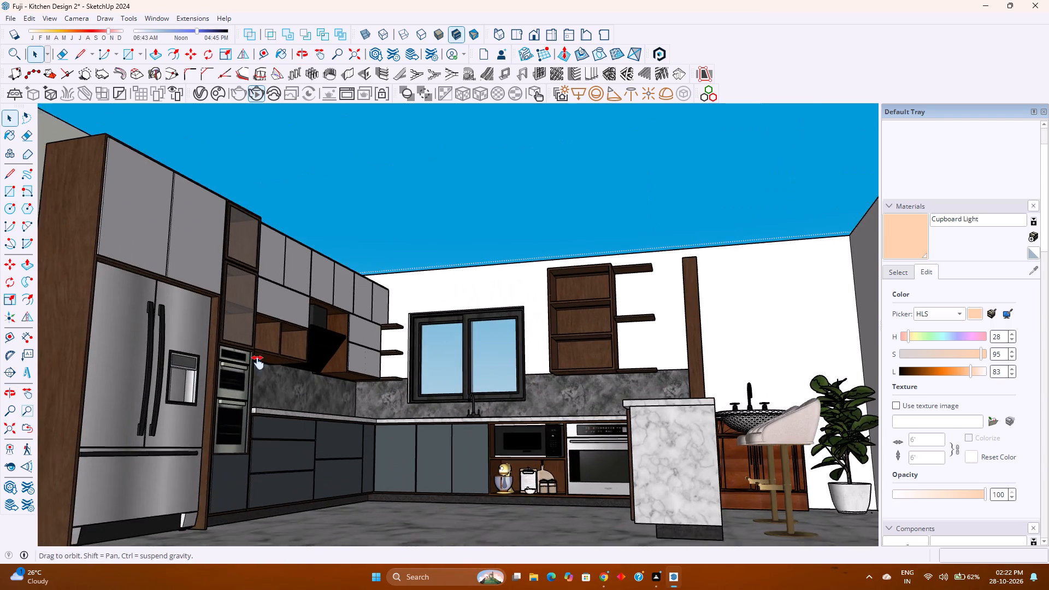
shift+middle_drag(258, 363, 272, 356)
shift+middle_click(272, 356)
scroll(267, 274, up, 6)
middle_drag(220, 295, 235, 308)
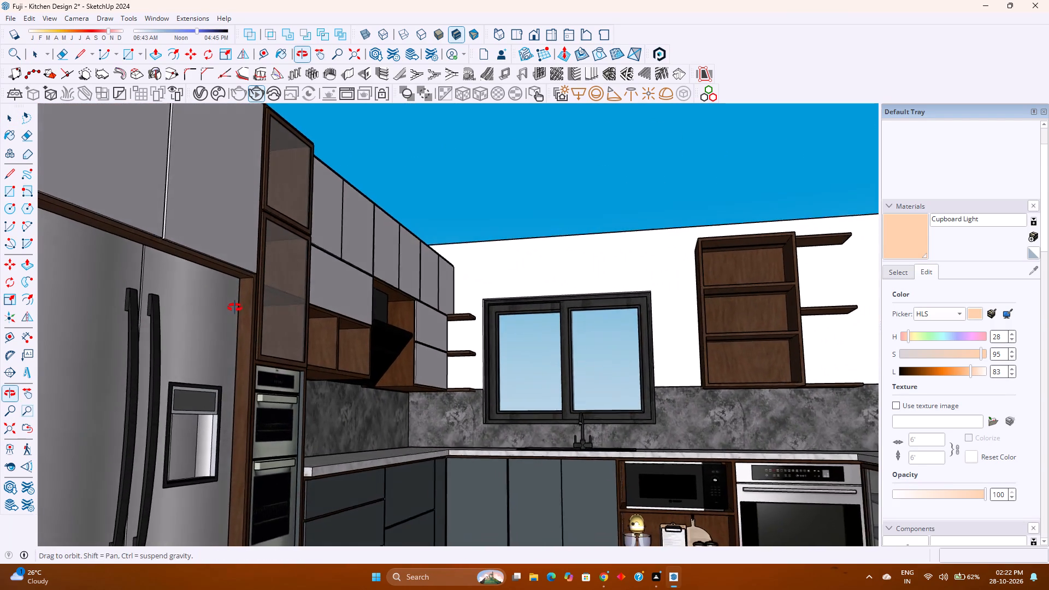
middle_drag(235, 308, 241, 365)
middle_click(241, 365)
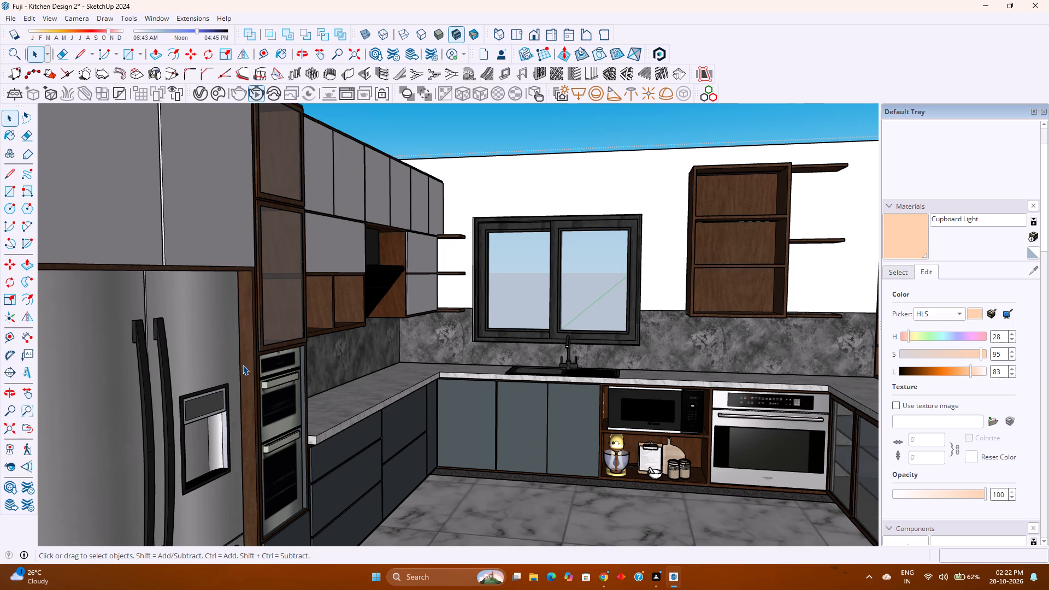
Review the full kitchen layout, including the open wall shelves, the glass-front peninsula and the seating area.
scroll(244, 364, down, 3)
scroll(404, 325, down, 3)
scroll(404, 325, up, 3)
scroll(404, 325, down, 1)
scroll(411, 307, up, 2)
scroll(411, 307, down, 1)
key(space)
scroll(410, 308, down, 1)
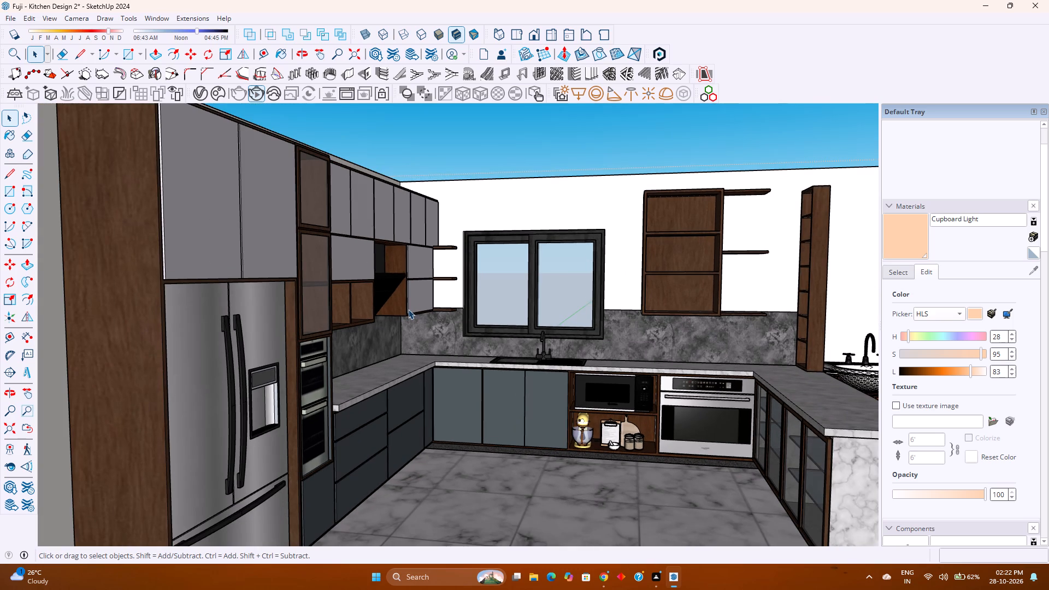
scroll(412, 308, down, 3)
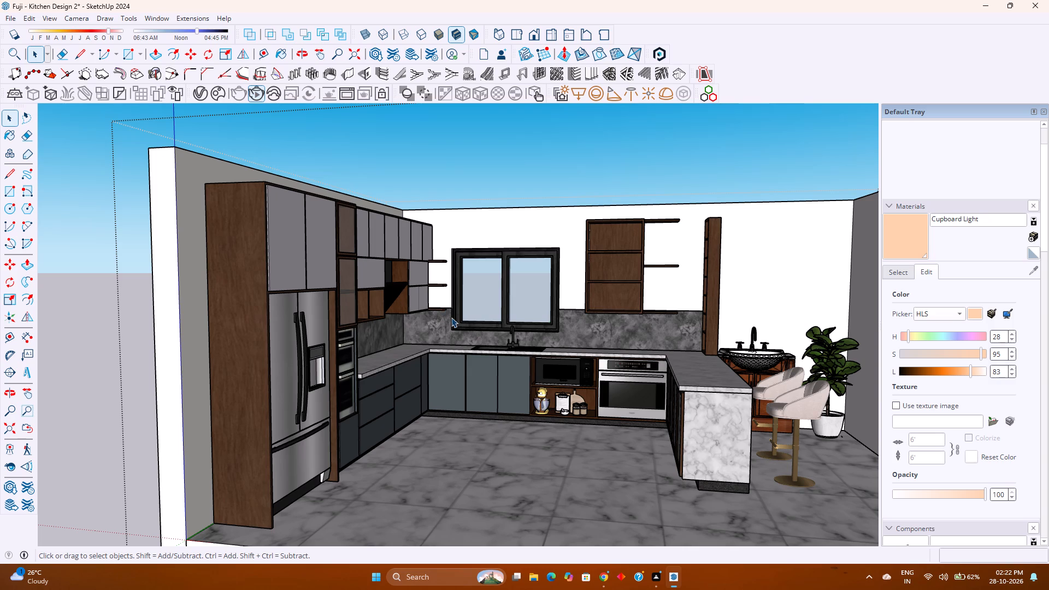
shift+middle_drag(477, 313, 353, 346)
shift+middle_drag(351, 344, 367, 307)
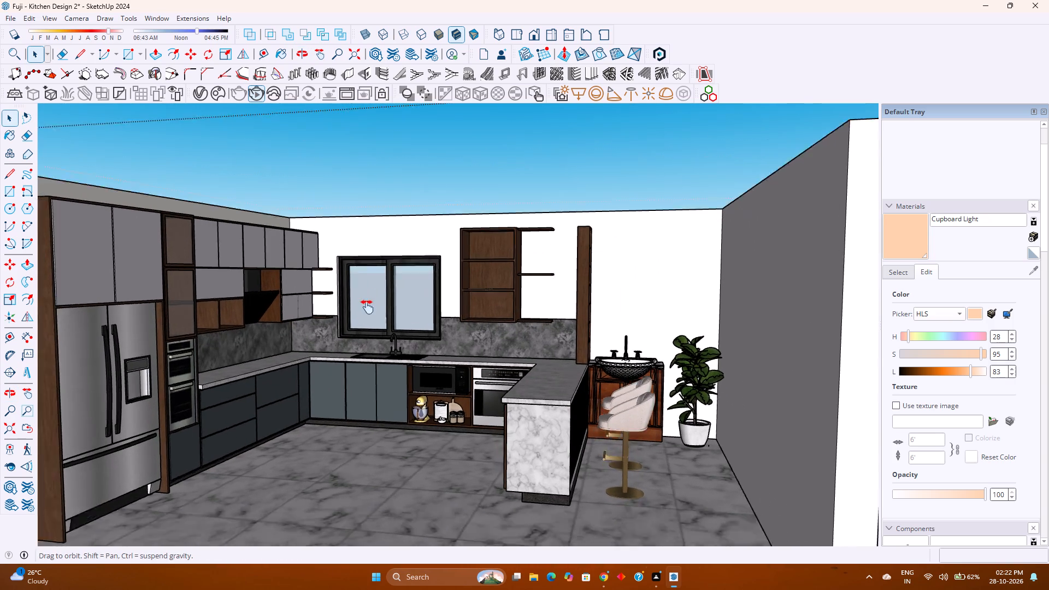
shift+middle_drag(367, 307, 362, 303)
middle_drag(362, 303, 518, 379)
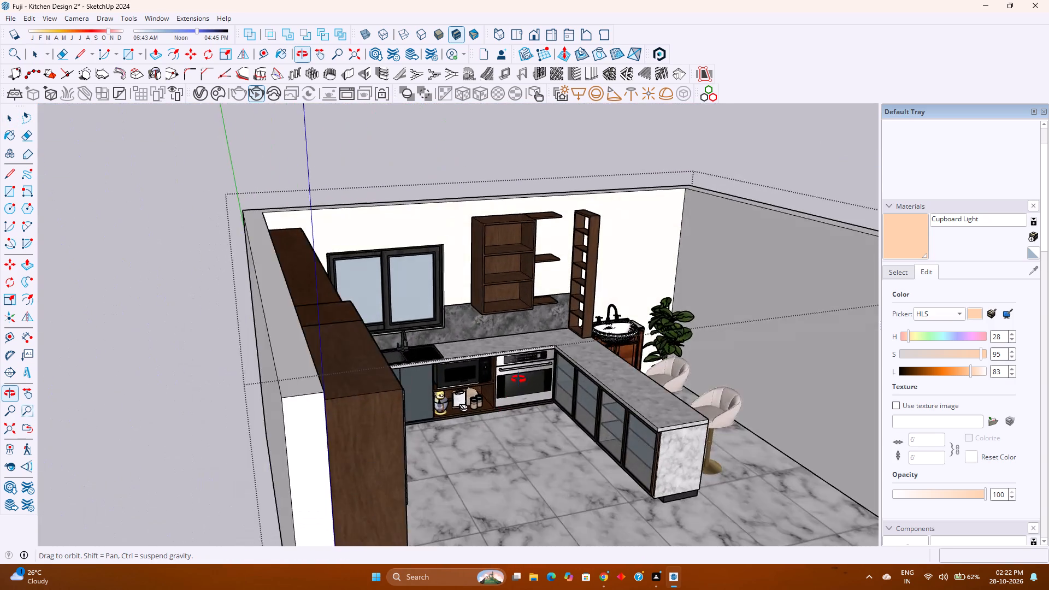
middle_drag(518, 379, 524, 491)
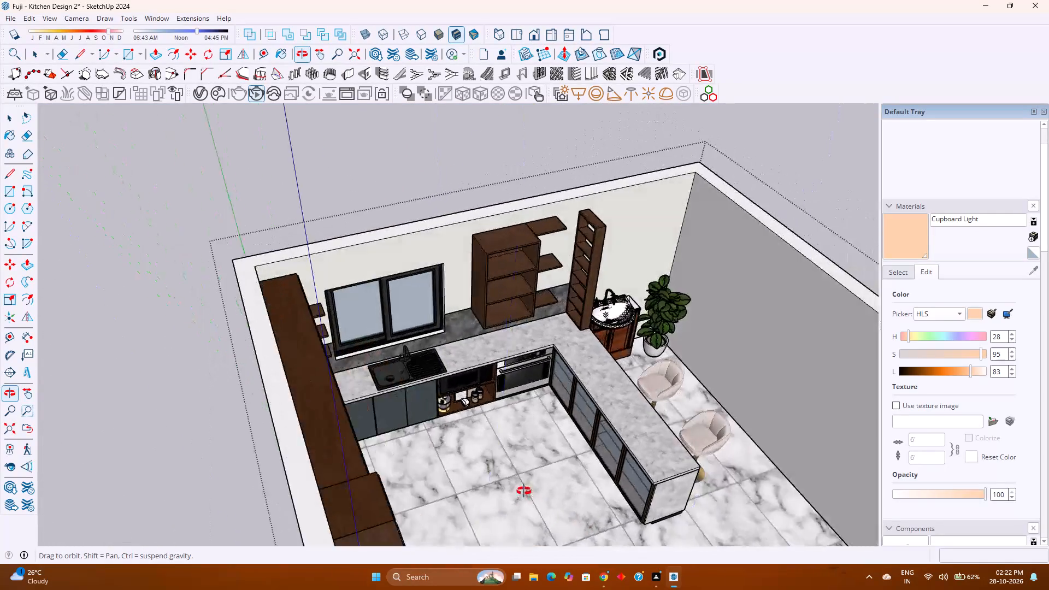
middle_drag(524, 491, 390, 314)
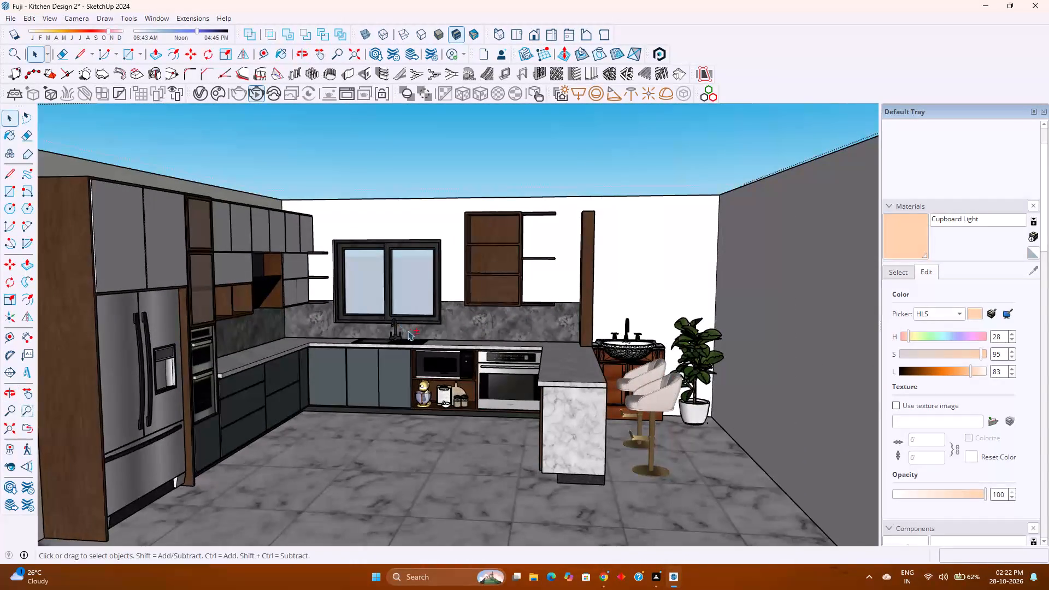
shift+middle_drag(408, 331, 356, 354)
middle_drag(354, 354, 509, 406)
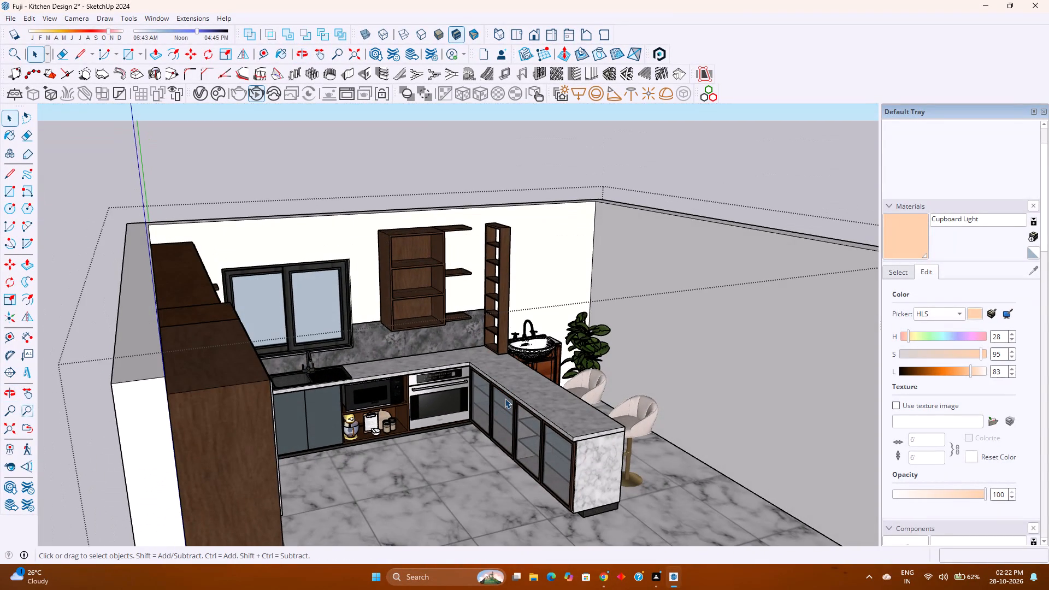
middle_drag(398, 406, 285, 328)
Inspect the three small open shelves between the wall cabinets and the window, down to the lowest shelf's underside.
scroll(236, 304, up, 3)
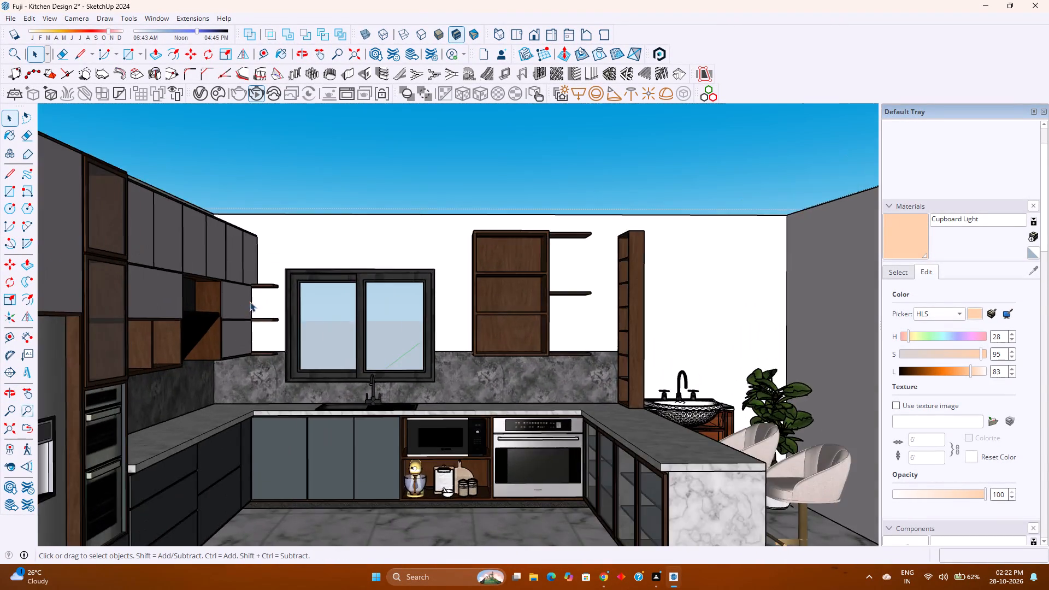
scroll(250, 302, up, 6)
middle_drag(284, 332, 279, 350)
middle_drag(276, 351, 224, 349)
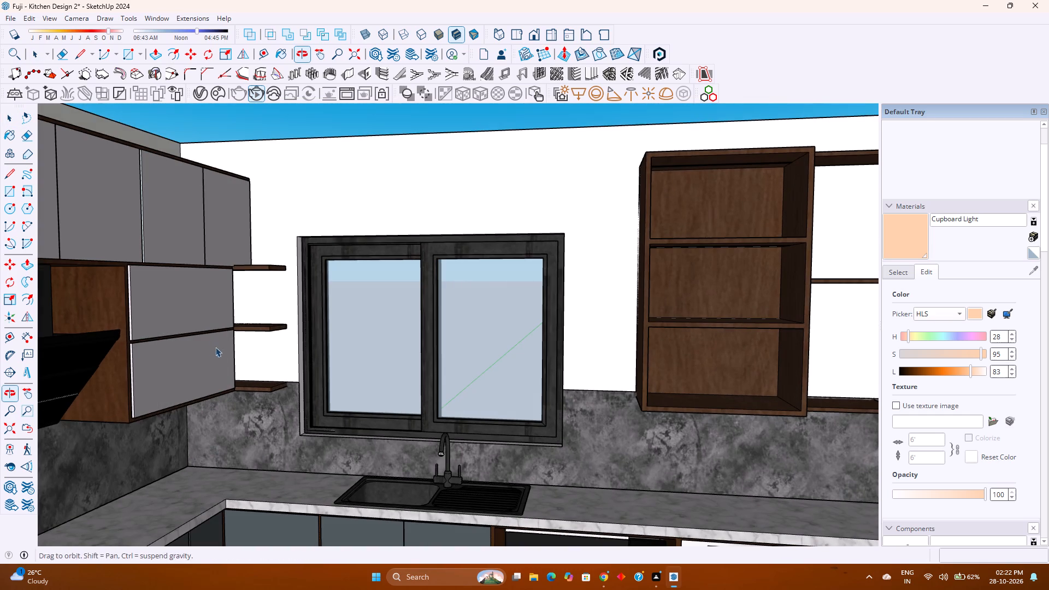
middle_click(198, 329)
scroll(245, 386, up, 2)
middle_drag(227, 375, 204, 362)
middle_click(204, 362)
middle_click(204, 362)
scroll(374, 353, down, 2)
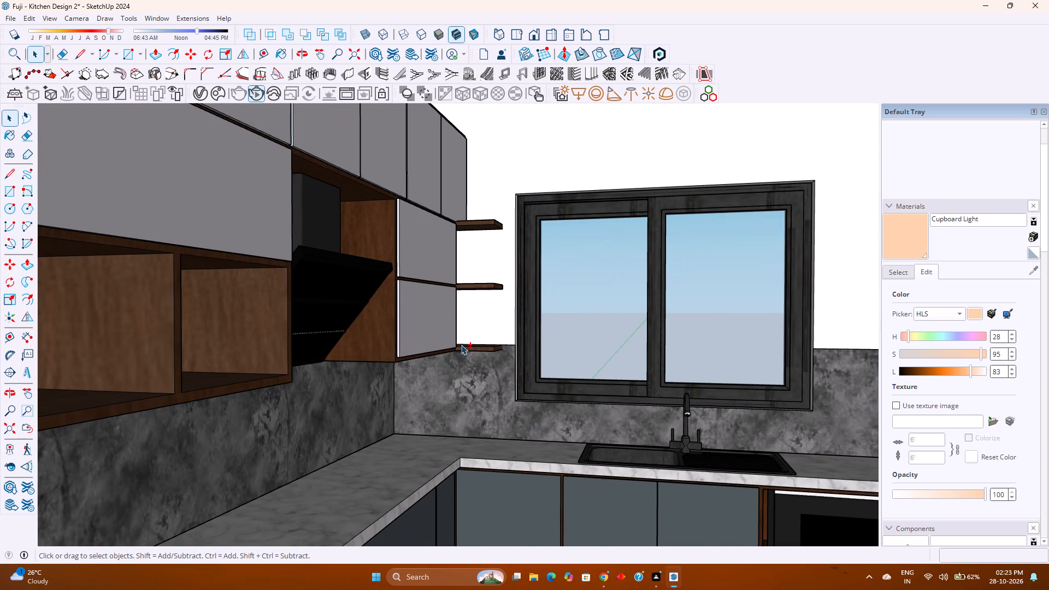
shift+middle_drag(461, 345, 397, 337)
shift+middle_drag(366, 336, 360, 337)
scroll(438, 362, up, 3)
middle_click(436, 361)
middle_drag(436, 361, 428, 299)
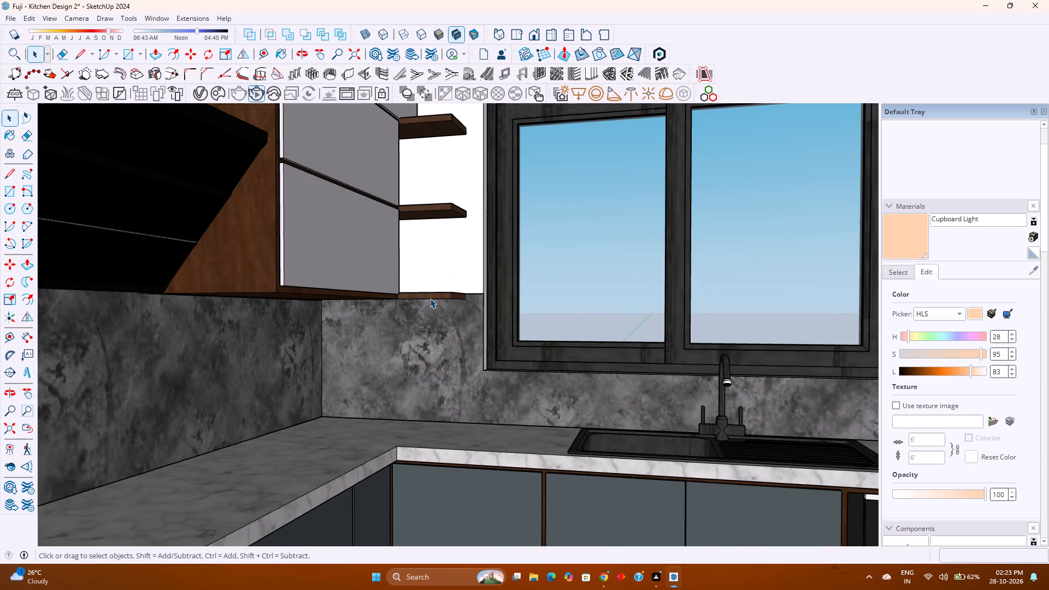
Examine the undersides of the open shelves beside the window, and the whole kitchen from the front of the room.
scroll(430, 298, down, 2)
shift+middle_drag(434, 300, 379, 393)
middle_drag(379, 394, 410, 285)
scroll(392, 366, up, 3)
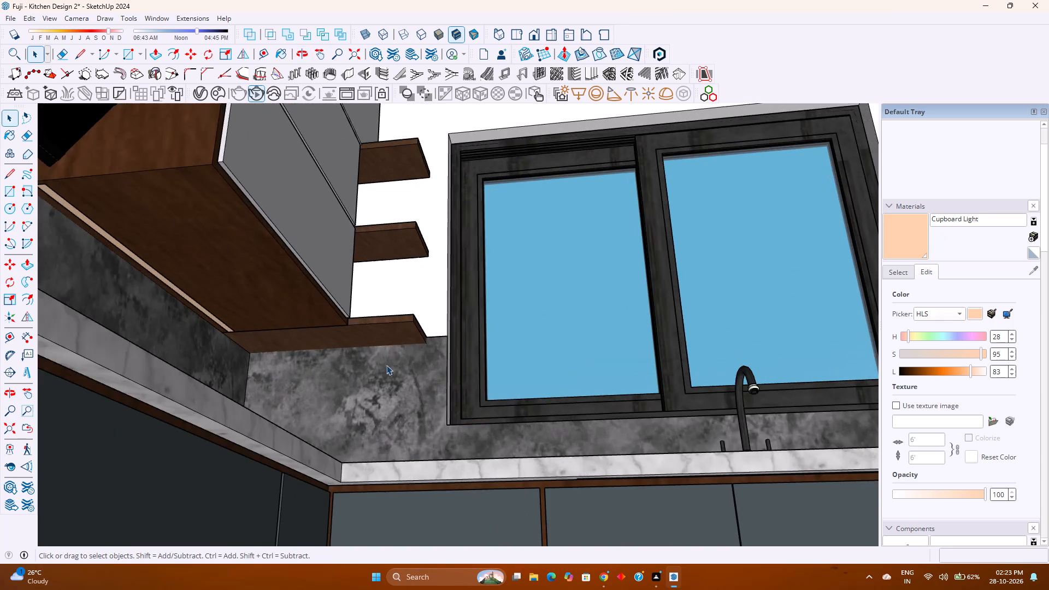
scroll(369, 346, up, 4)
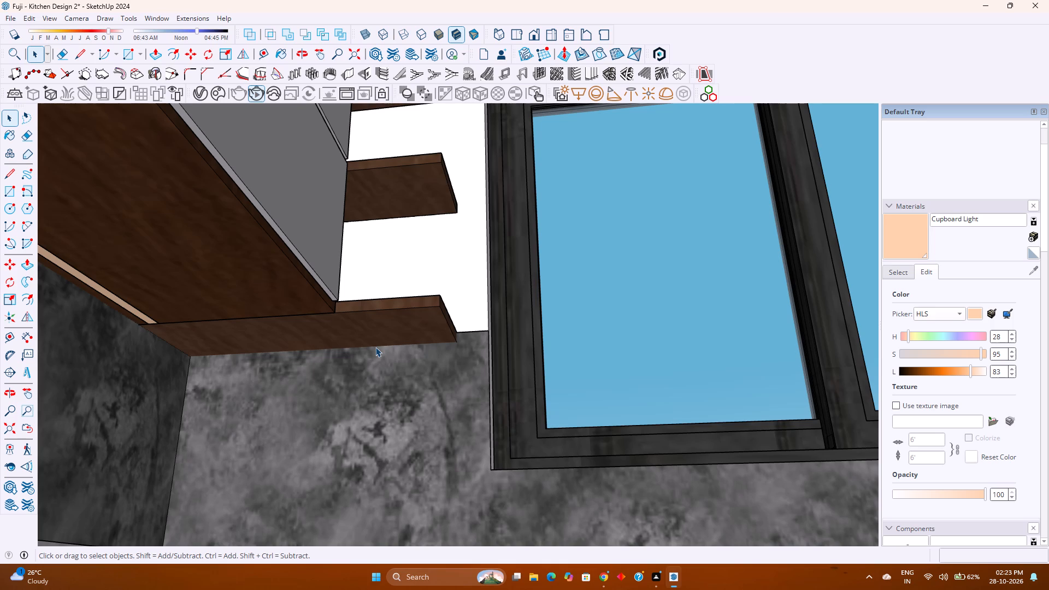
scroll(369, 365, down, 3)
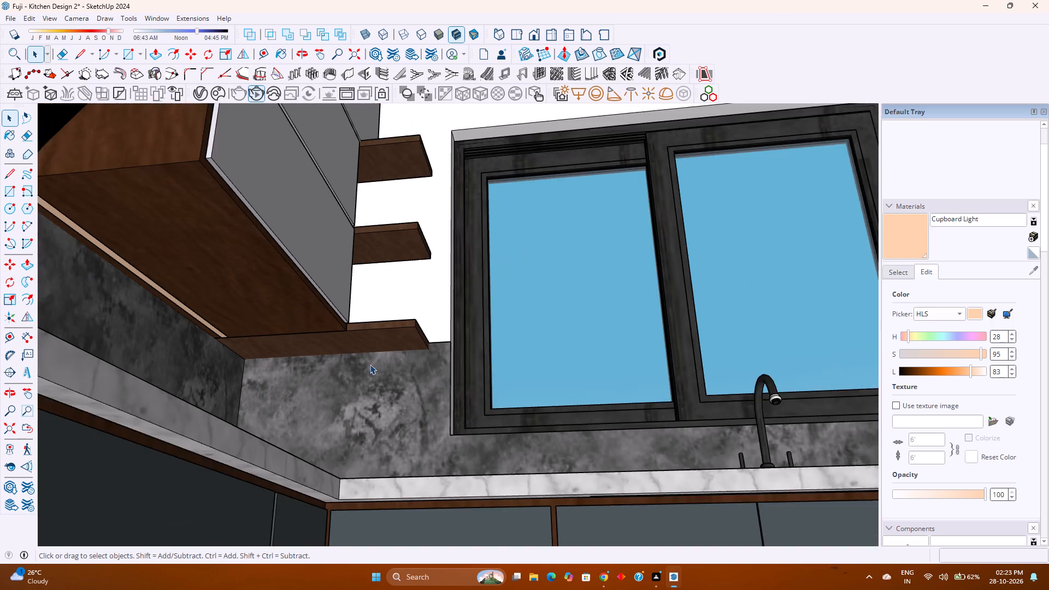
scroll(370, 364, down, 4)
middle_drag(385, 351, 364, 412)
scroll(369, 388, down, 4)
middle_drag(384, 374, 373, 421)
scroll(369, 411, down, 3)
shift+middle_drag(431, 372, 320, 347)
shift+middle_click(320, 347)
scroll(320, 347, down, 7)
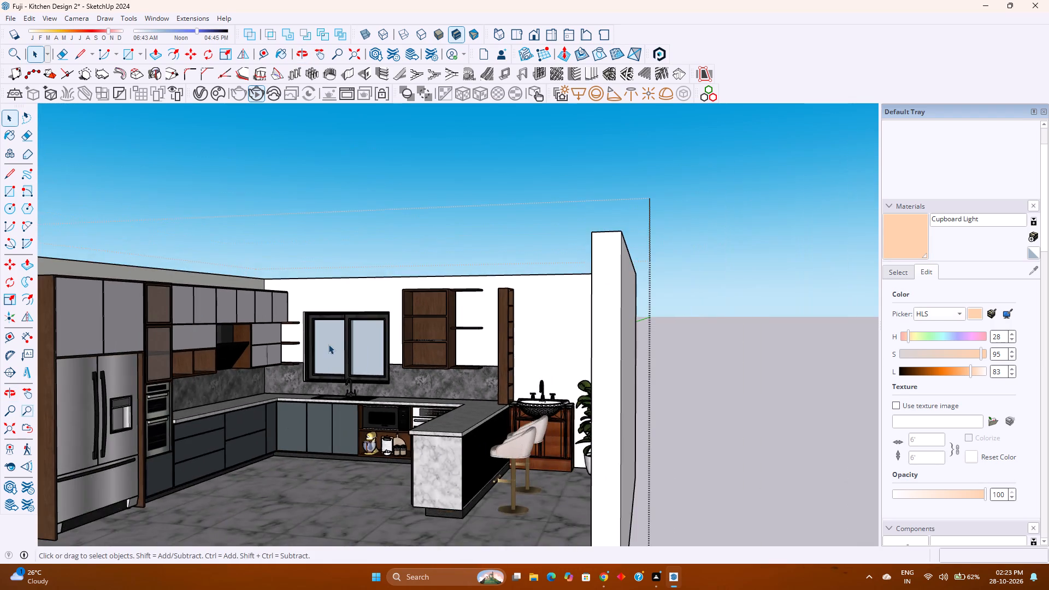
Inside the room group, draw a 21' 9" by 18' 9" rectangle across the wall tops to close the room with a ceiling.
middle_drag(328, 344, 432, 465)
scroll(431, 439, down, 2)
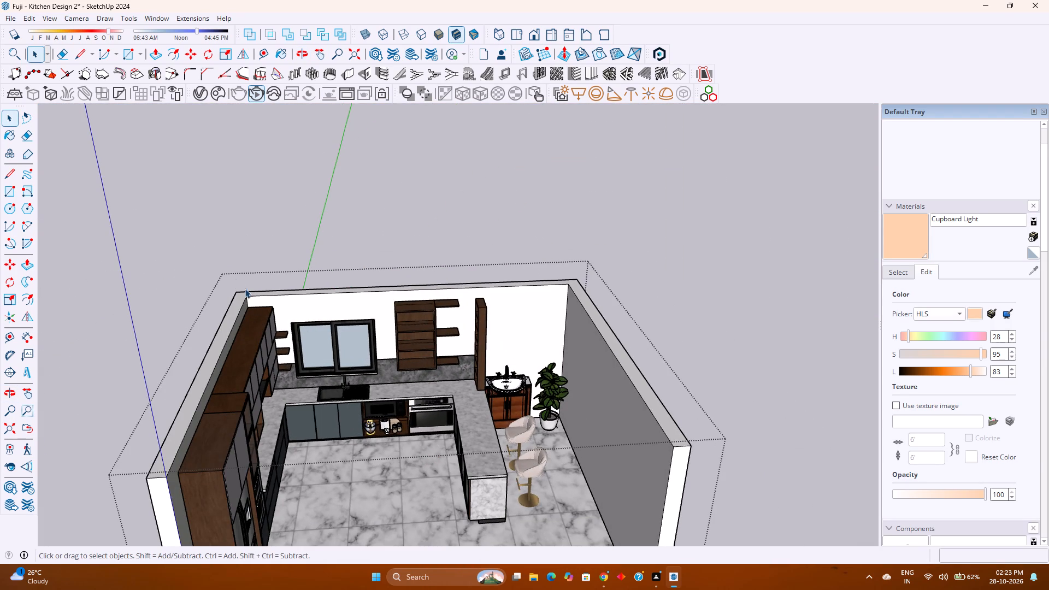
key(Escape)
click(225, 319)
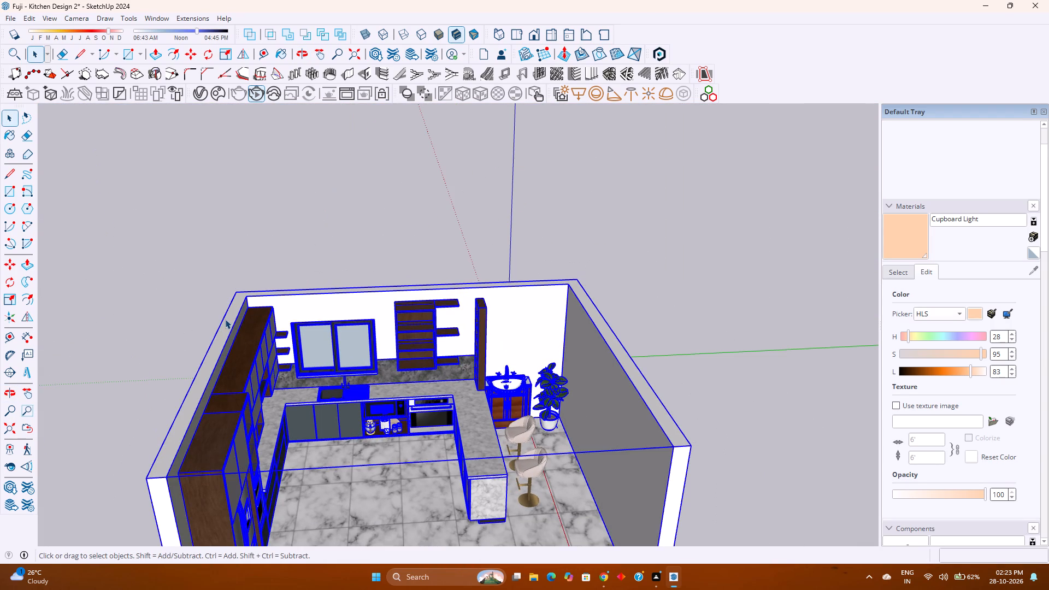
double_click(223, 319)
click(226, 321)
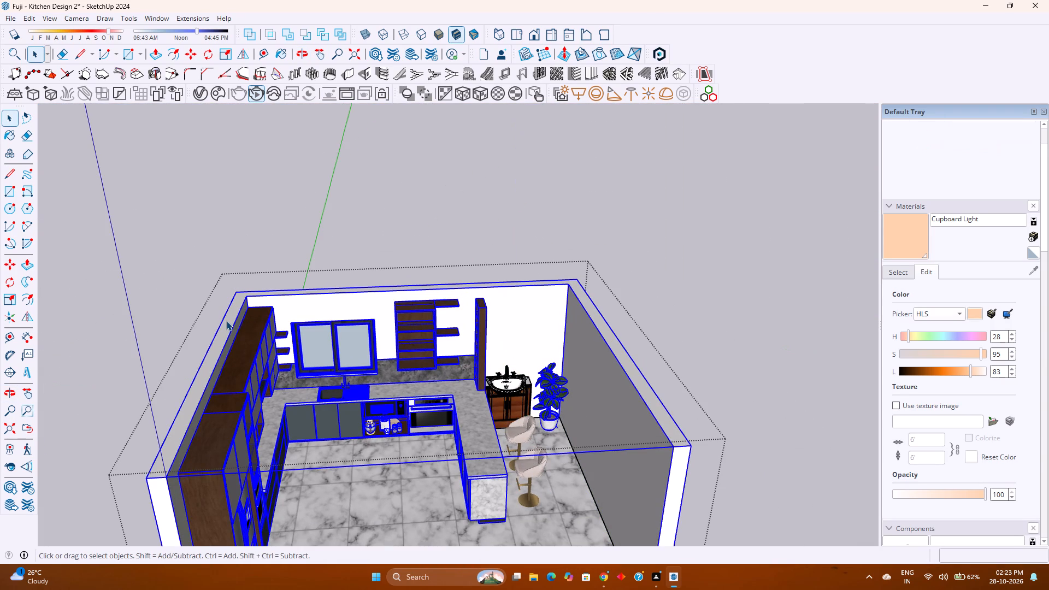
click(123, 48)
click(237, 290)
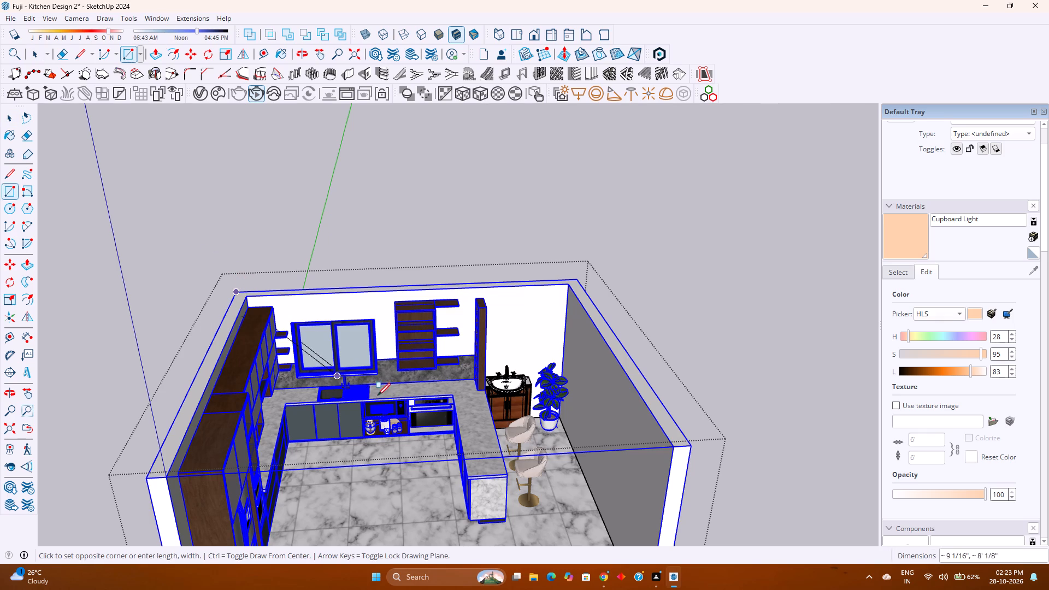
click(691, 445)
Group the ceiling face together with its edges.
key(space)
double_click(559, 401)
right_click(558, 401)
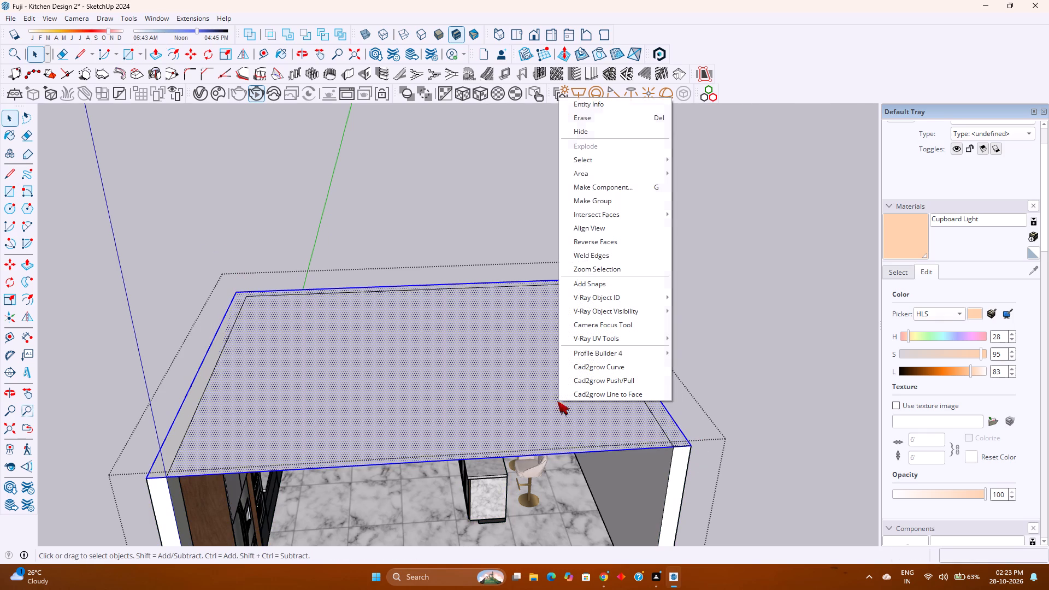
click(614, 196)
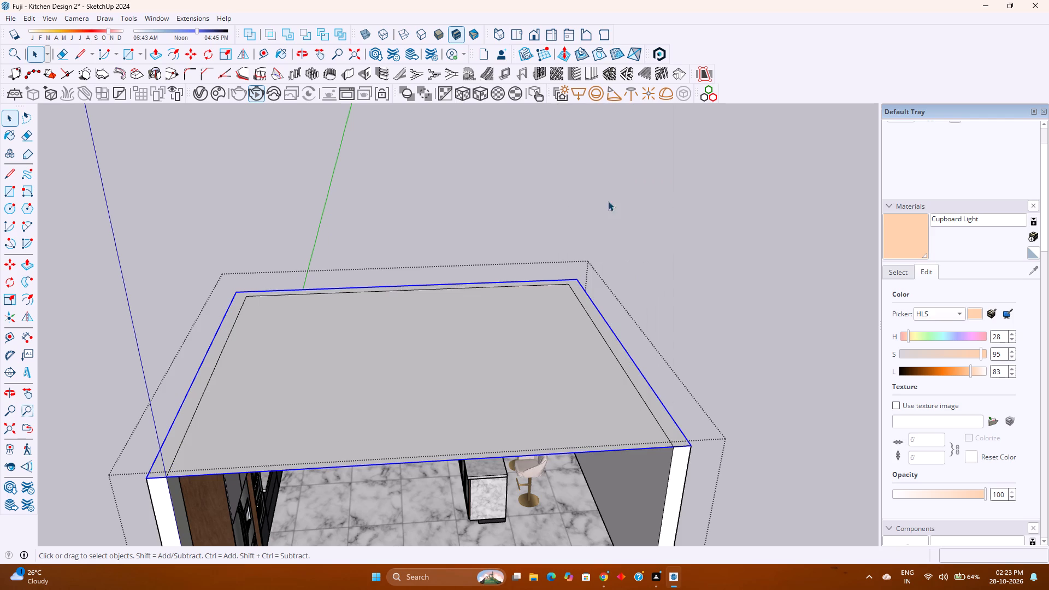
Inside the ceiling group, extrude the face upward 6" into a slab.
double_click(435, 345)
key(p)
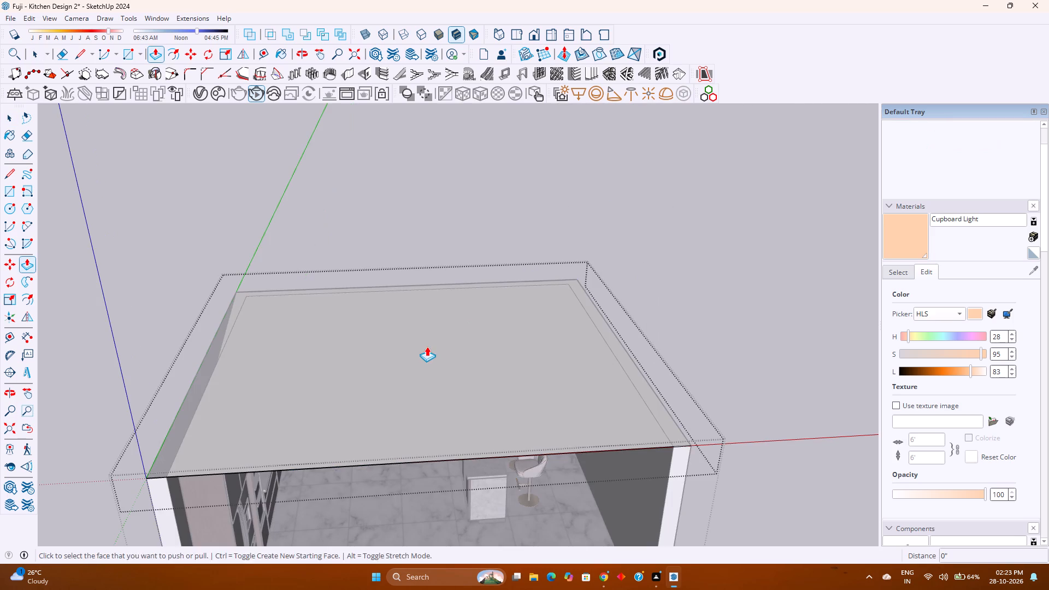
click(427, 346)
key(6)
key(Return)
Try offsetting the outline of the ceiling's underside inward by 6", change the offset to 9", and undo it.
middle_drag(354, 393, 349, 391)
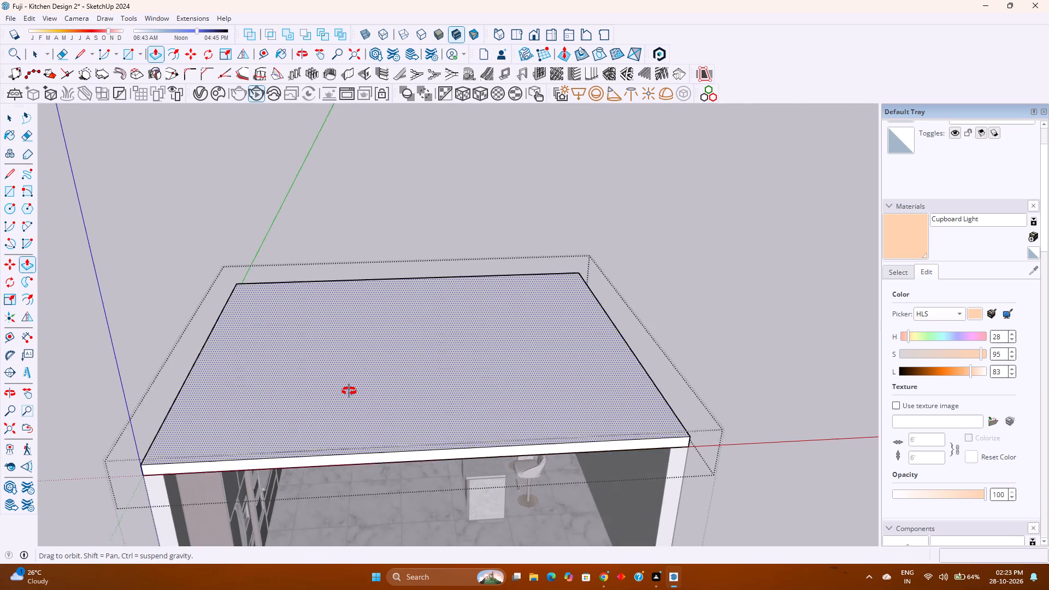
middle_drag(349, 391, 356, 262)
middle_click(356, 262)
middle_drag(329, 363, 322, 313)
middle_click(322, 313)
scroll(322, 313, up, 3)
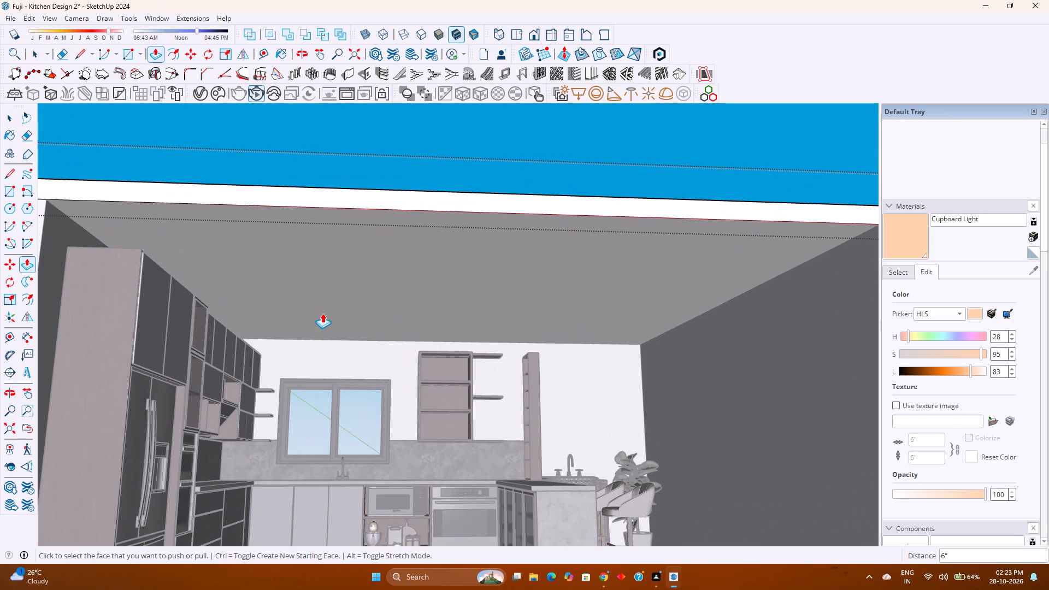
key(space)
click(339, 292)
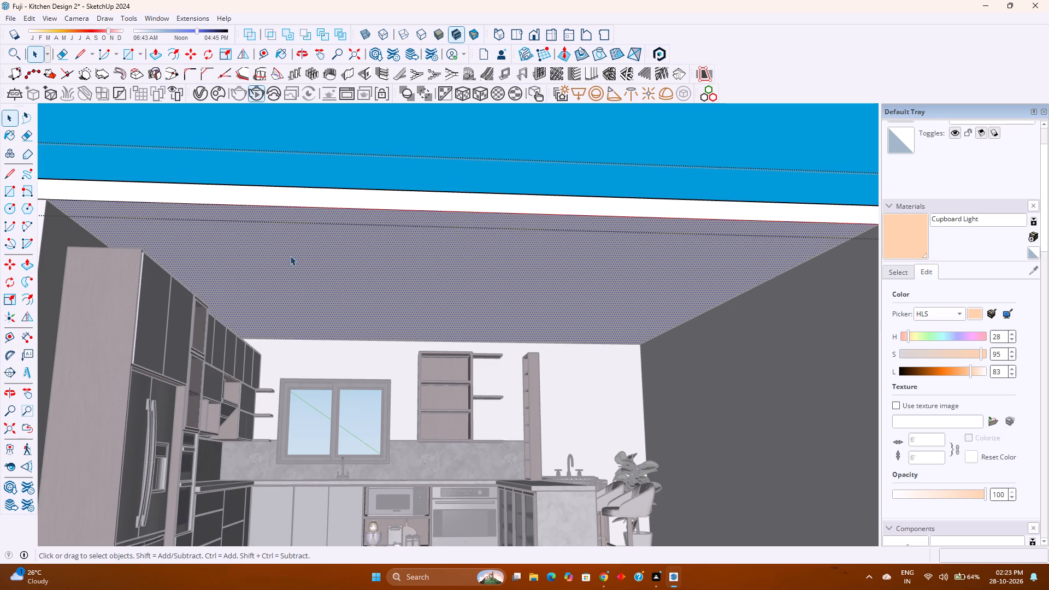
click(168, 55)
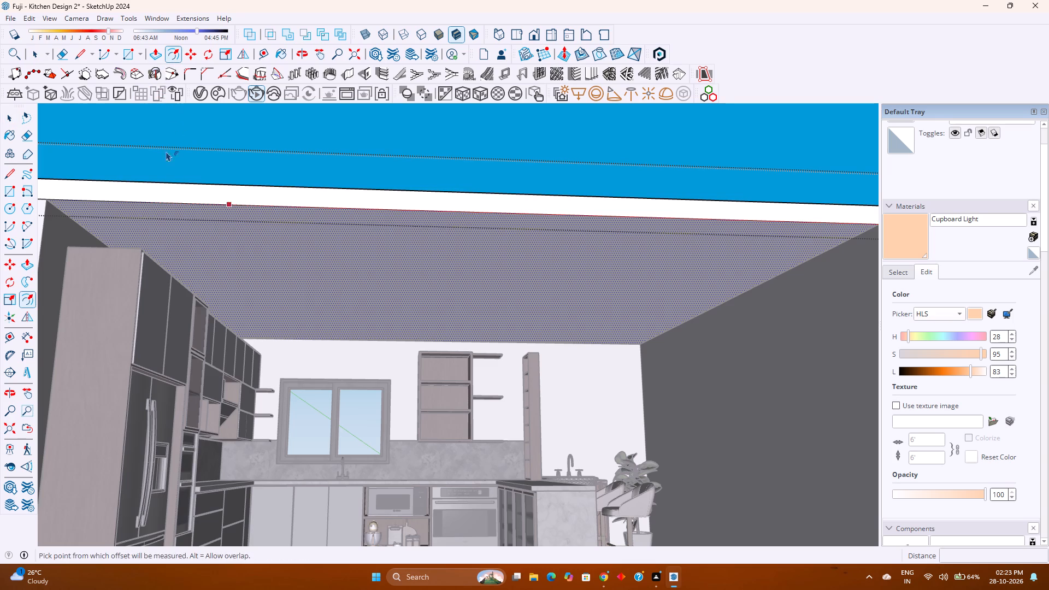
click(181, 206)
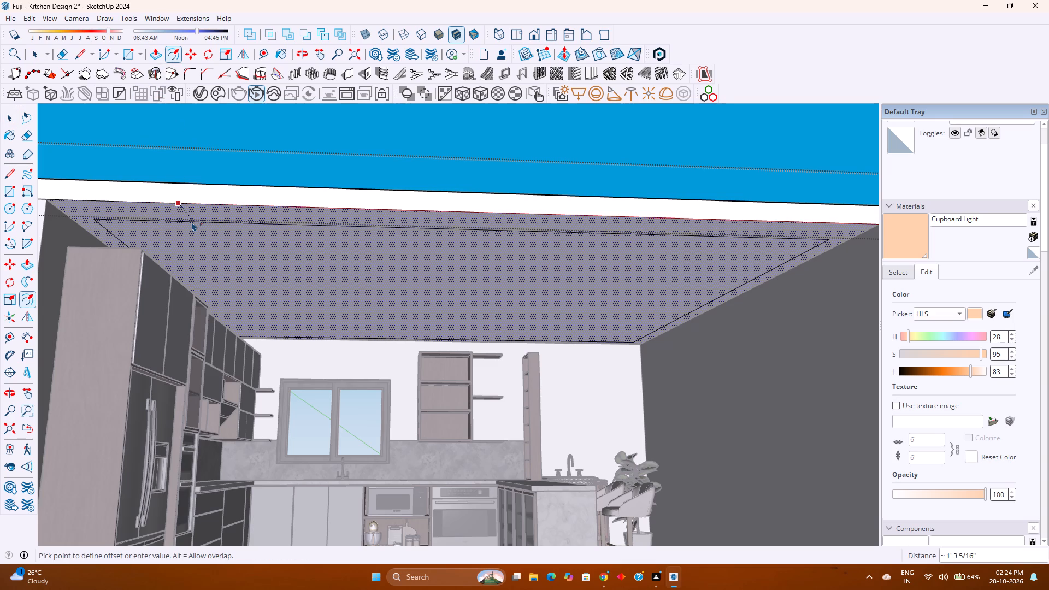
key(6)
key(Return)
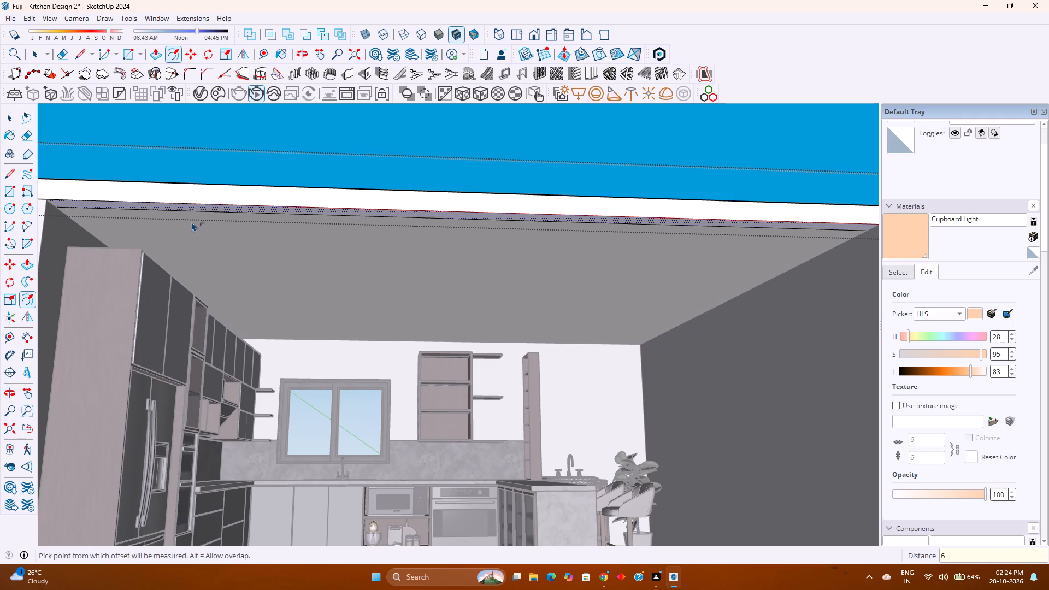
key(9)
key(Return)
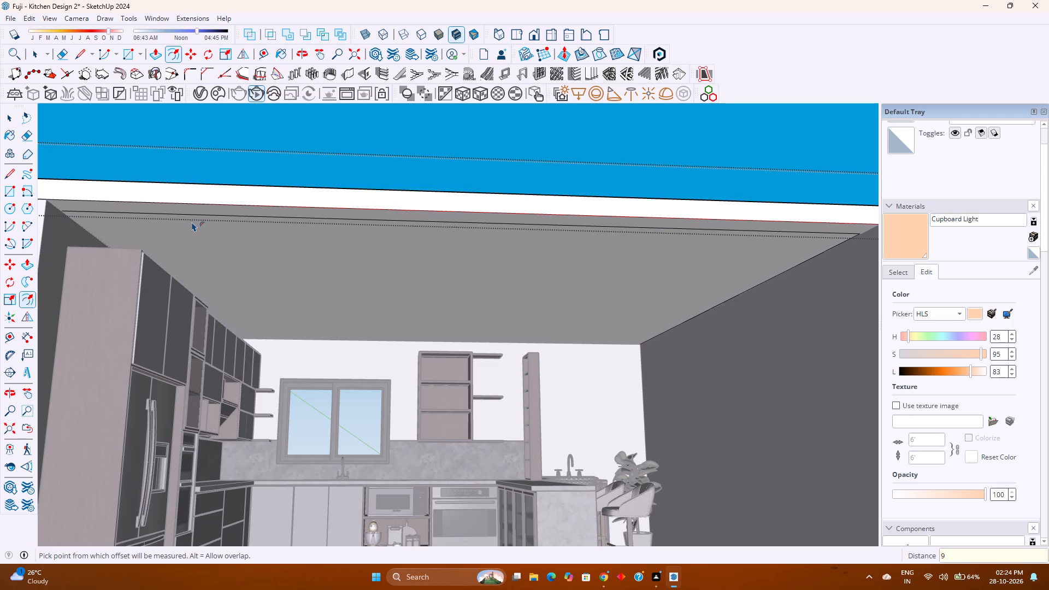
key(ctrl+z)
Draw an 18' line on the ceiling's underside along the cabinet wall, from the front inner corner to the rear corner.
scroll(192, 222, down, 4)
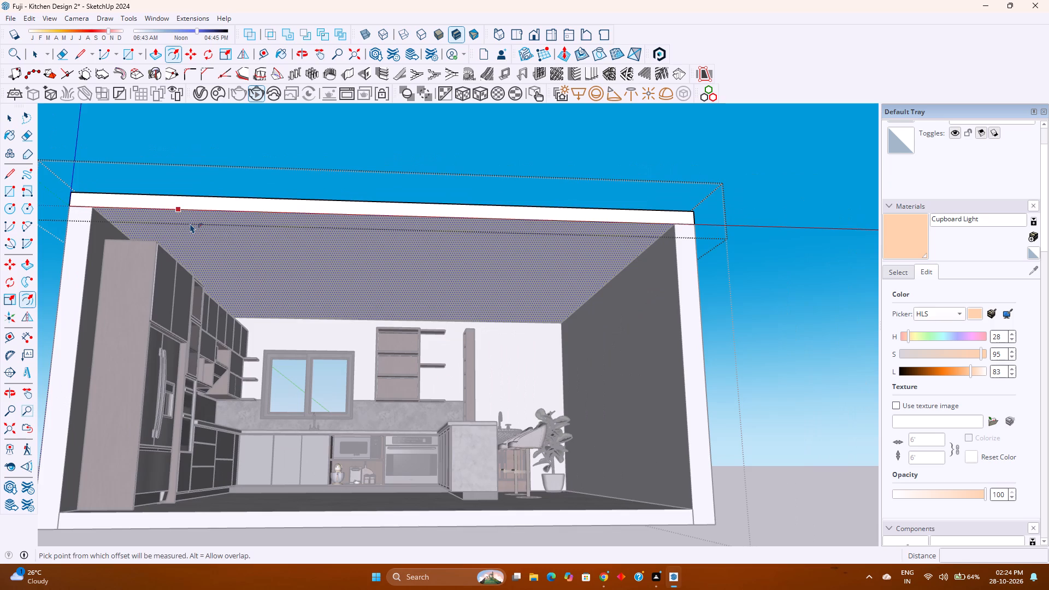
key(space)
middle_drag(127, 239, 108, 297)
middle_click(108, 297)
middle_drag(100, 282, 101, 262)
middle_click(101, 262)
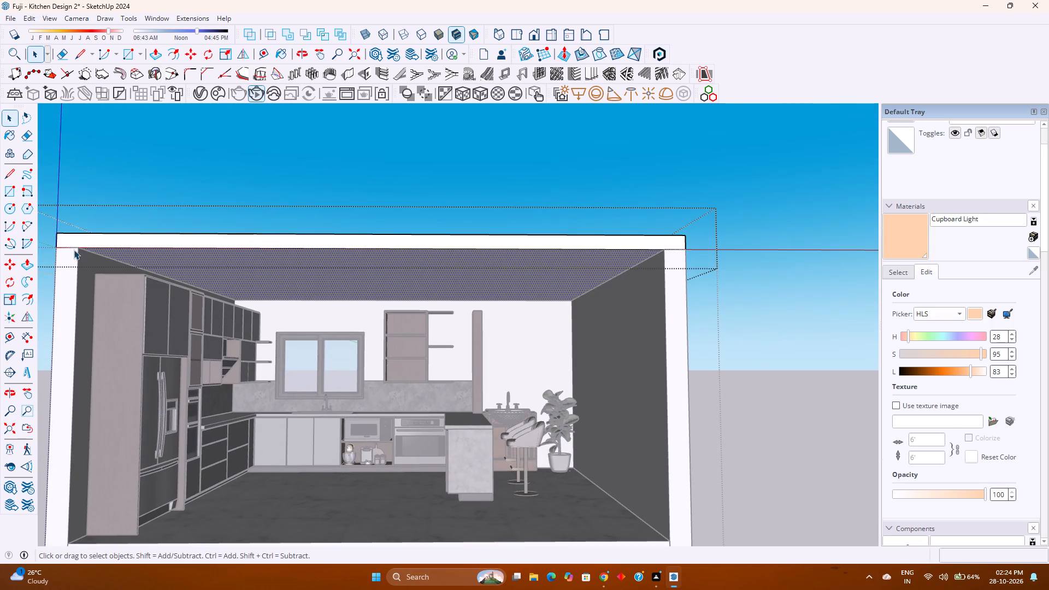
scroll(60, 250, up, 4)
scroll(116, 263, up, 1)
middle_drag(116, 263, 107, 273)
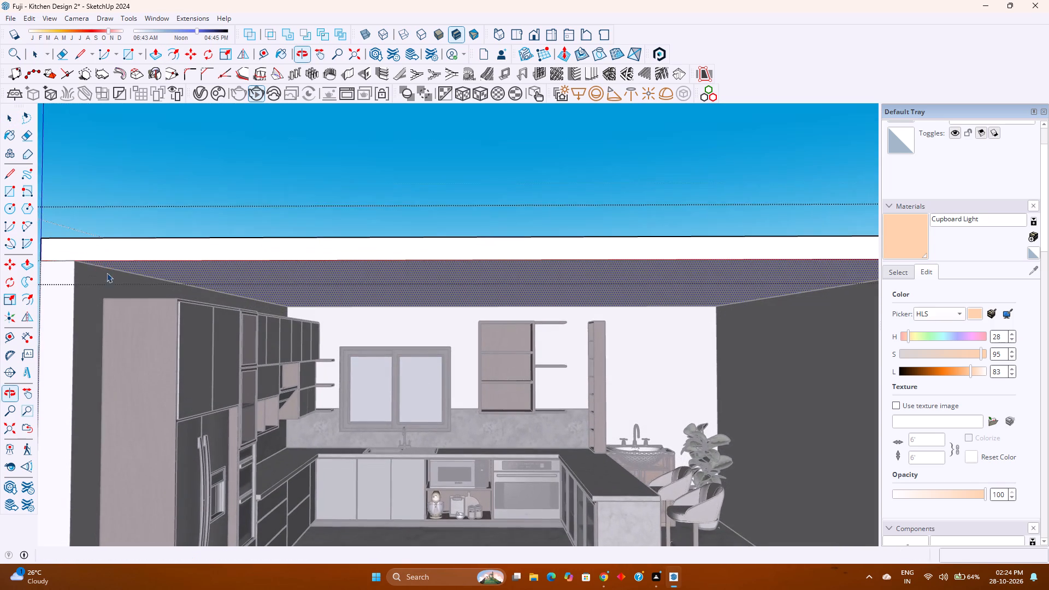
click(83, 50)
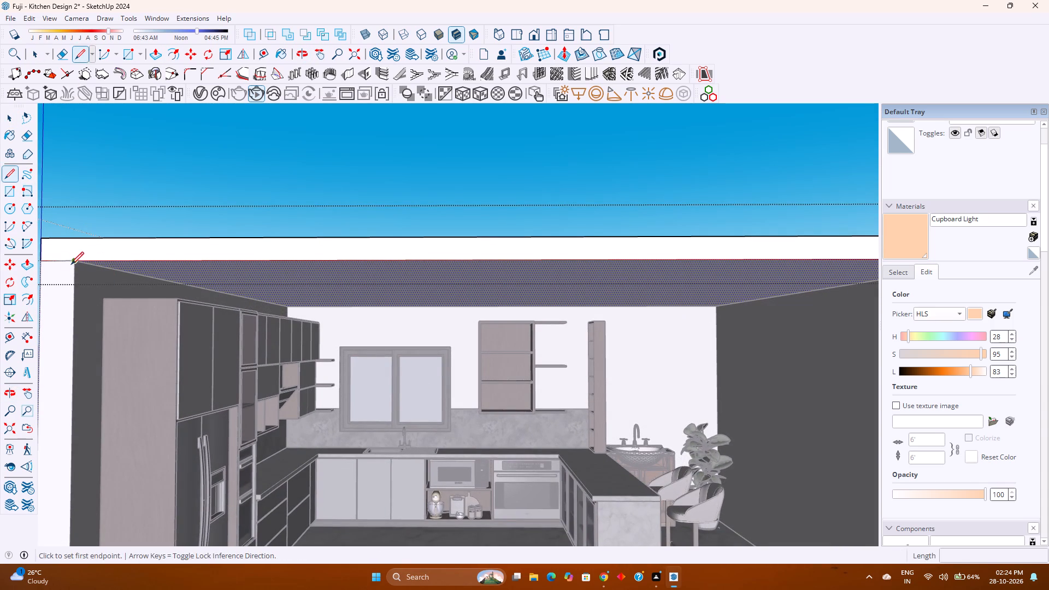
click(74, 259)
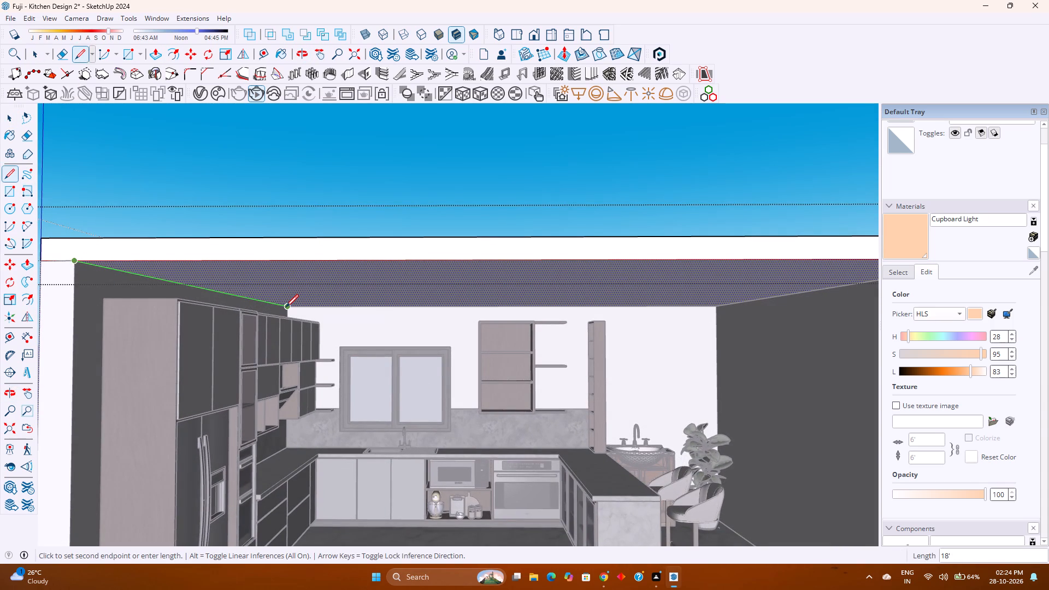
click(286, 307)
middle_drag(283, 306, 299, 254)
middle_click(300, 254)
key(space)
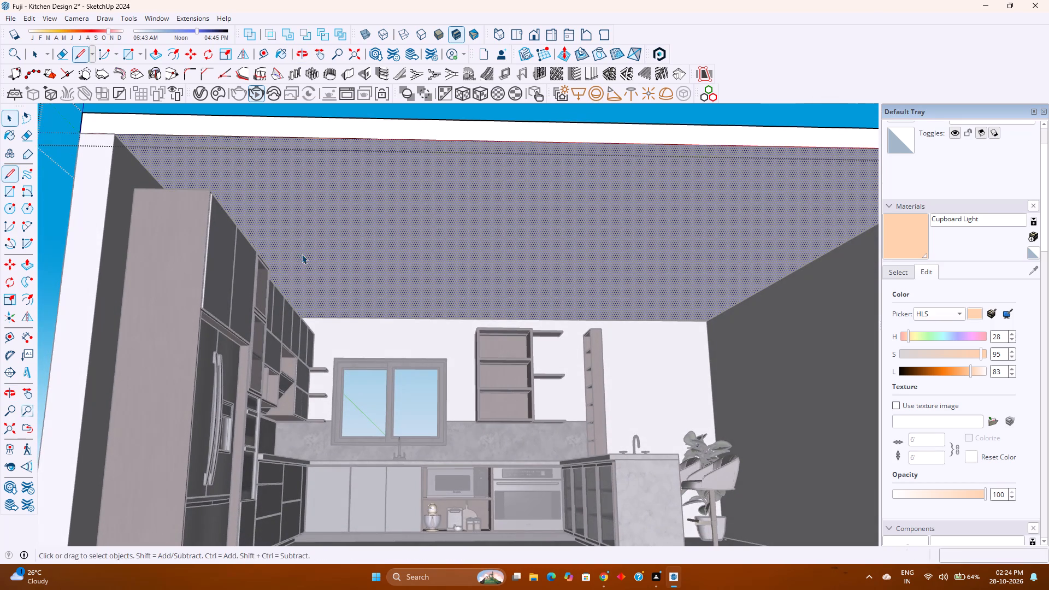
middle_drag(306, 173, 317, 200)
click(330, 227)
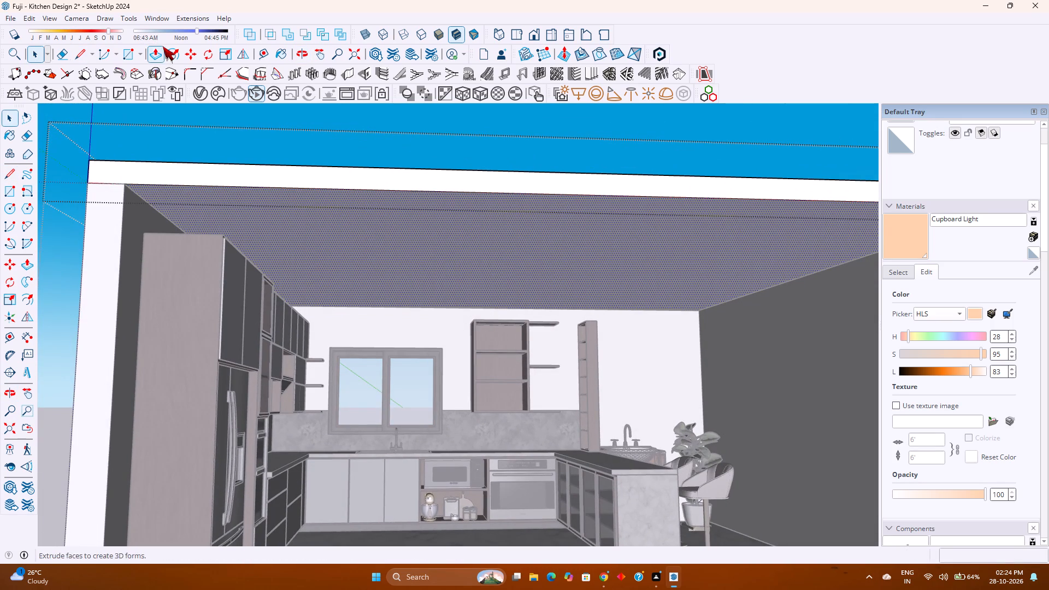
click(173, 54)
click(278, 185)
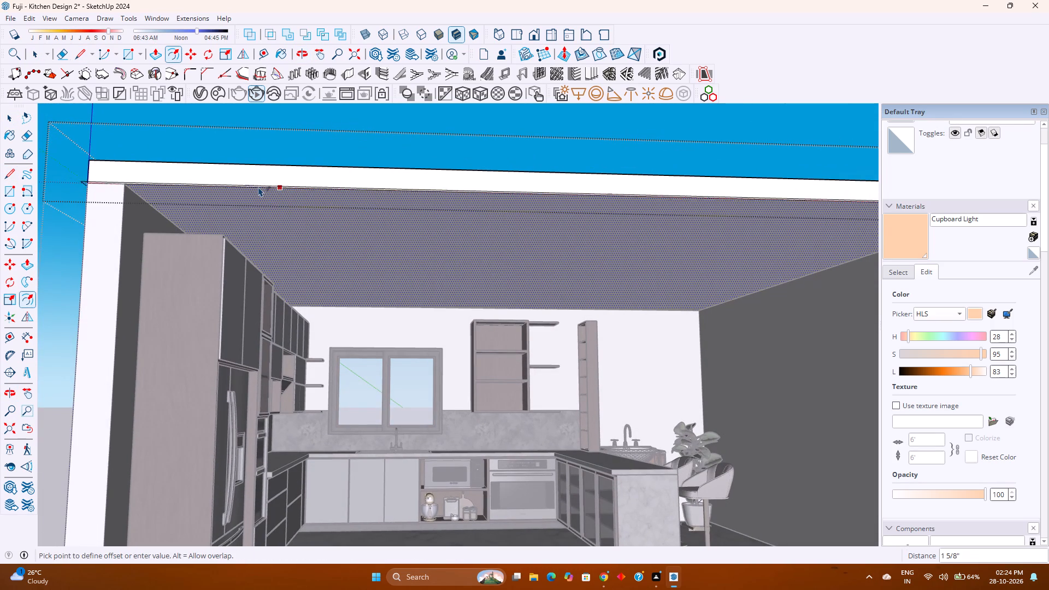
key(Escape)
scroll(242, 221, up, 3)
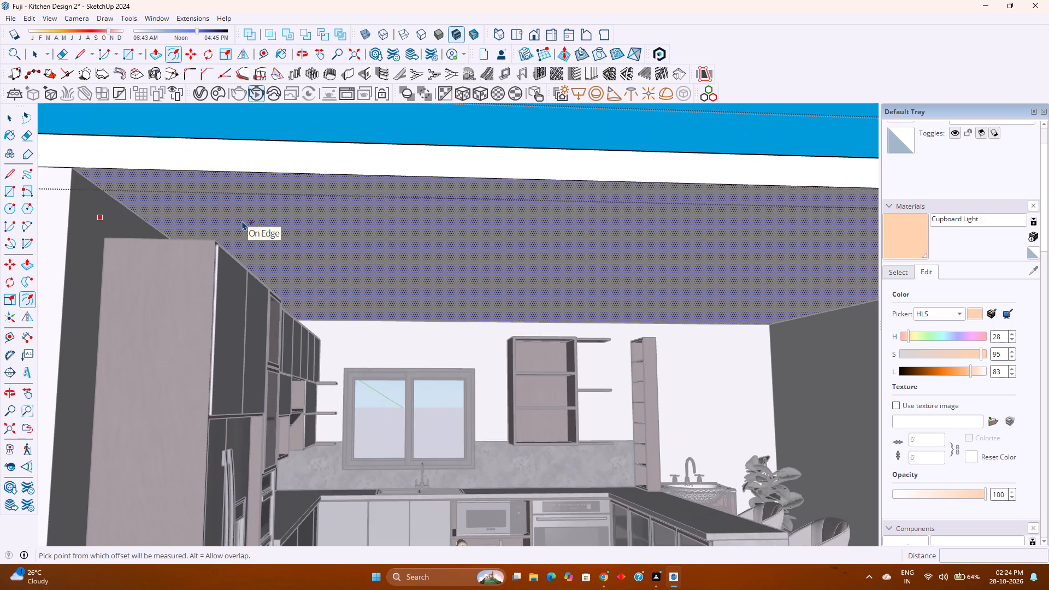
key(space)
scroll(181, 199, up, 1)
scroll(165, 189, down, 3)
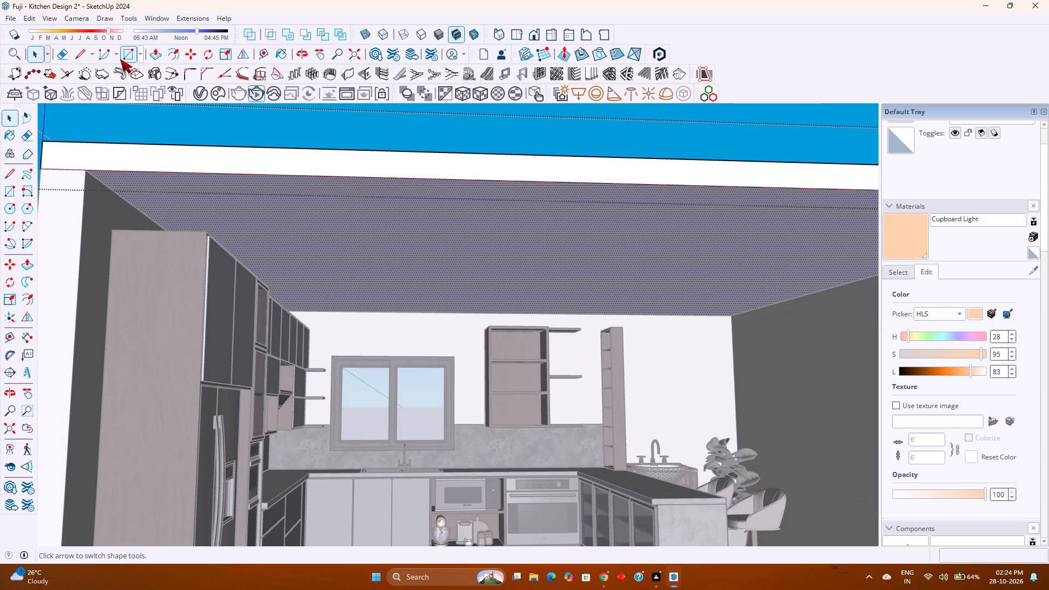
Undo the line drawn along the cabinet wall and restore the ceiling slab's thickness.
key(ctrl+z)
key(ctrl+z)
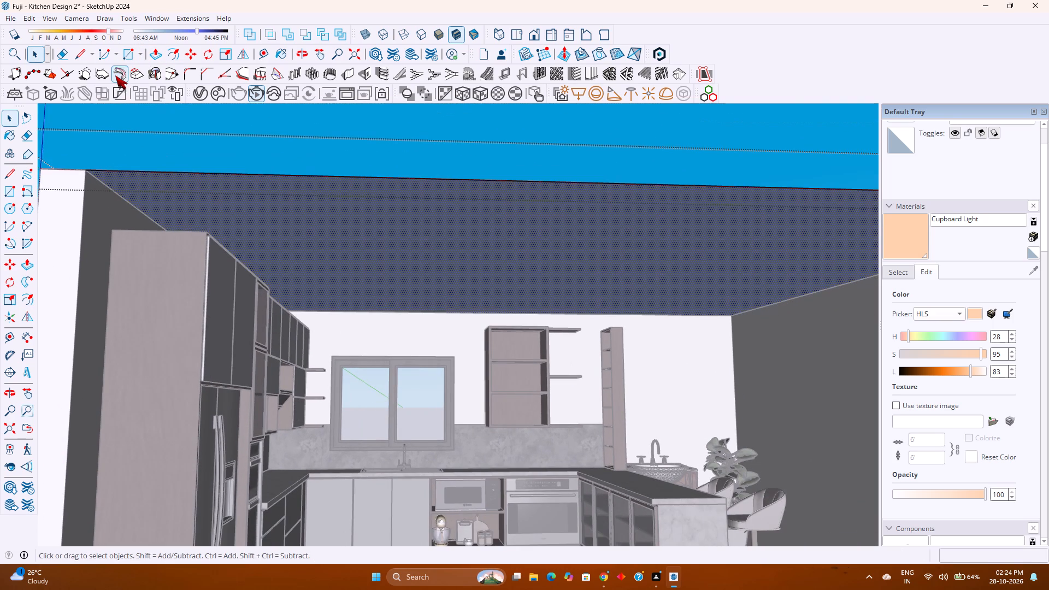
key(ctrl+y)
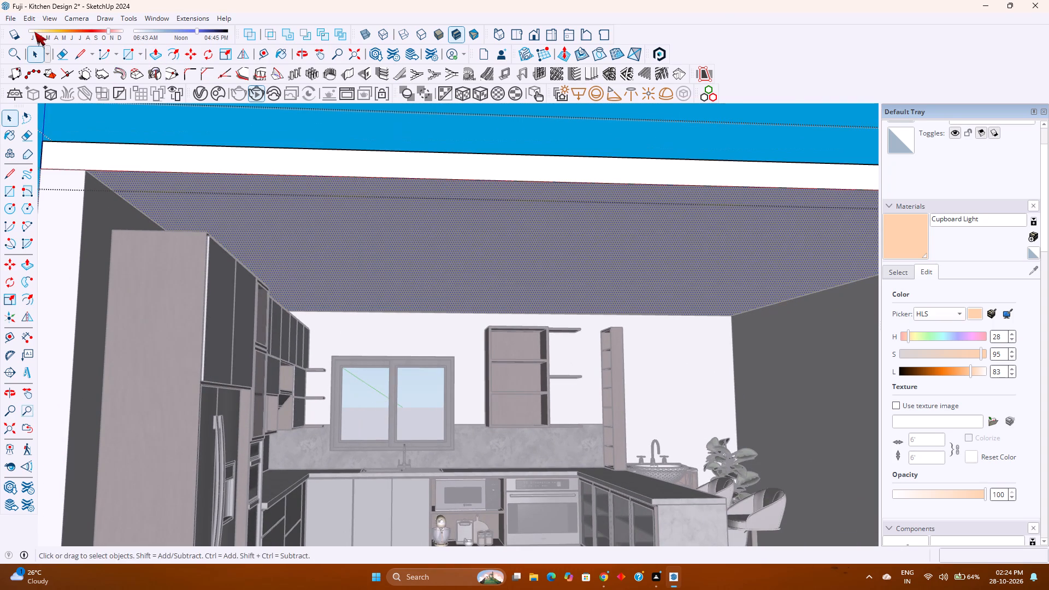
Draw an 18' 9" line on the ceiling's underside along the cabinet wall, from the front inner corner to the slab's rear outer edge.
click(78, 55)
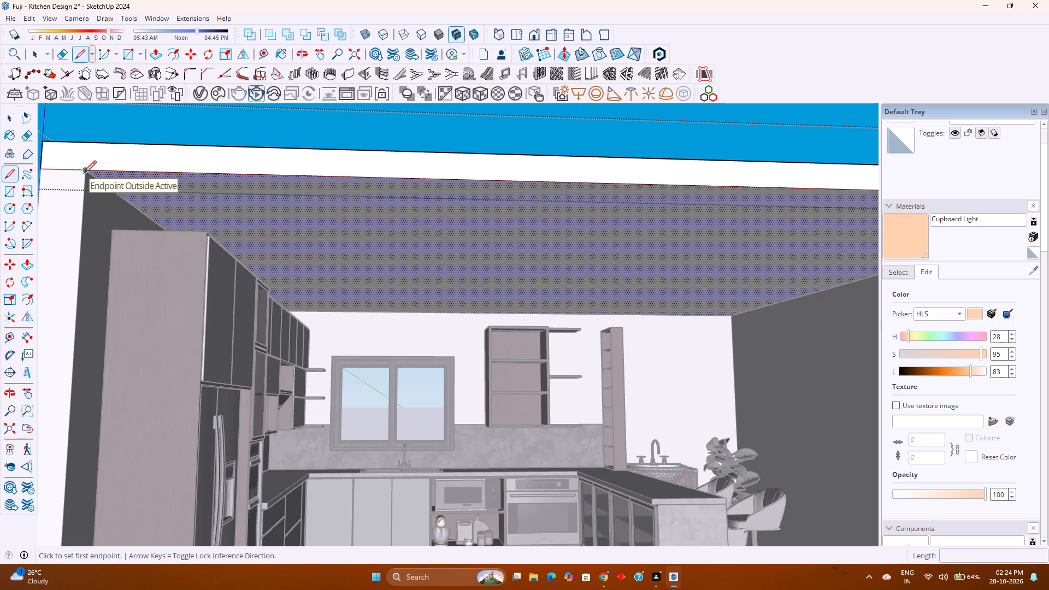
click(84, 173)
middle_drag(202, 221, 109, 243)
middle_drag(288, 274, 296, 282)
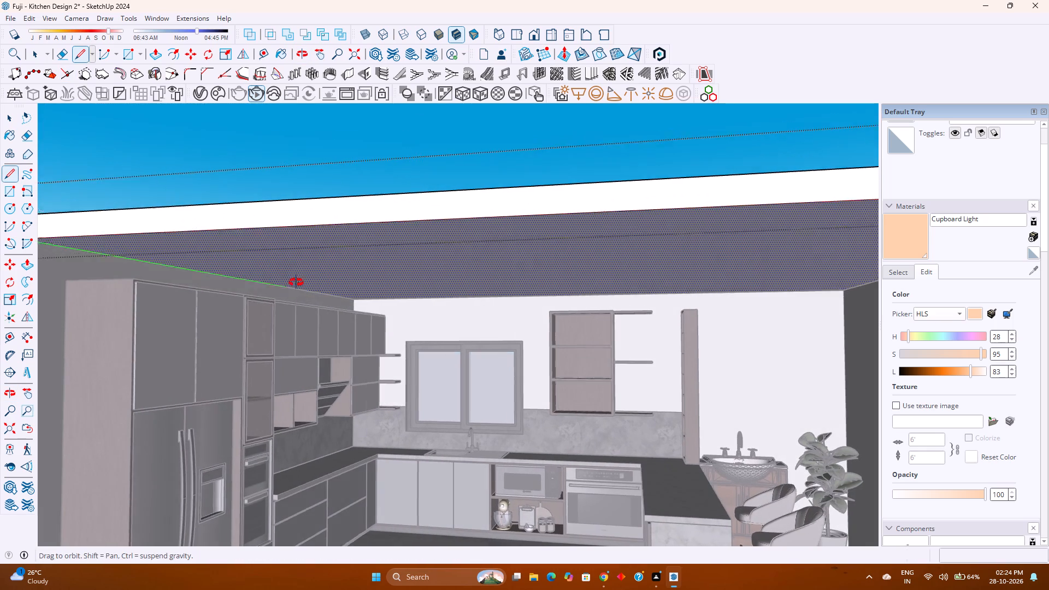
middle_drag(296, 282, 635, 331)
middle_click(635, 331)
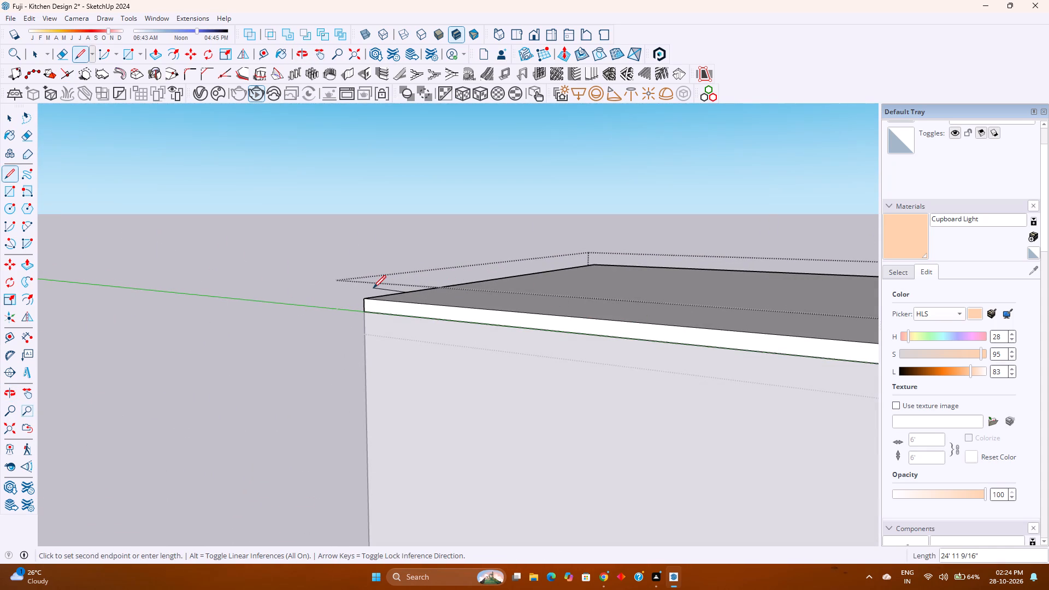
key(Right)
middle_drag(373, 288, 649, 290)
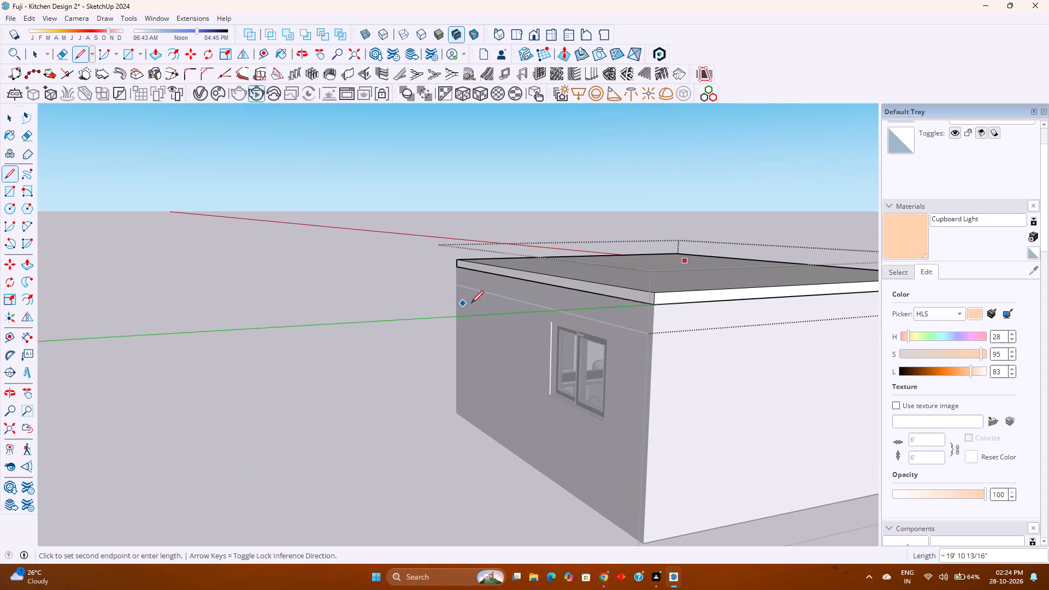
key(Left)
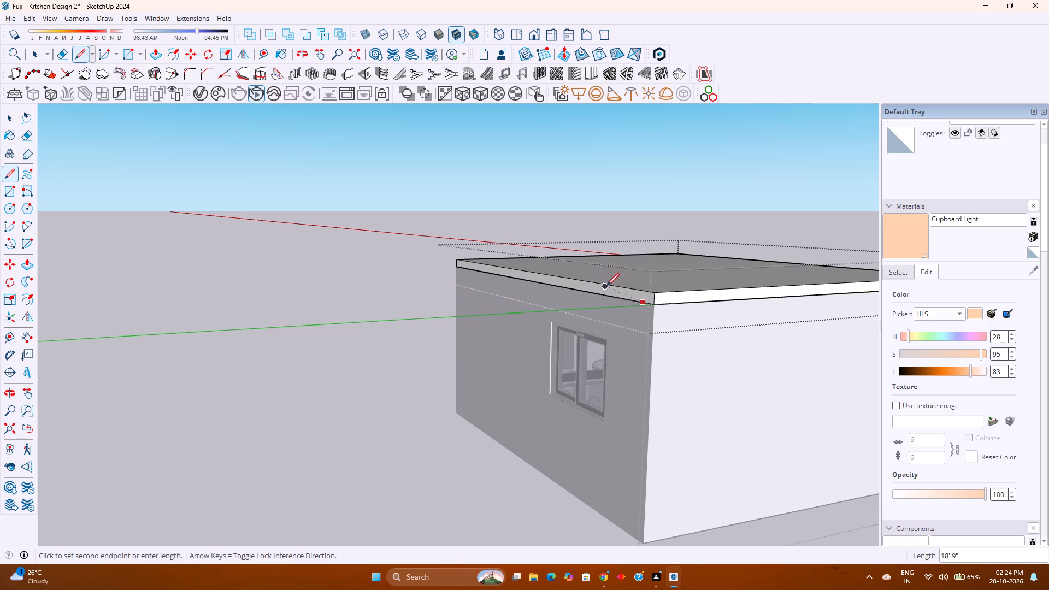
click(642, 304)
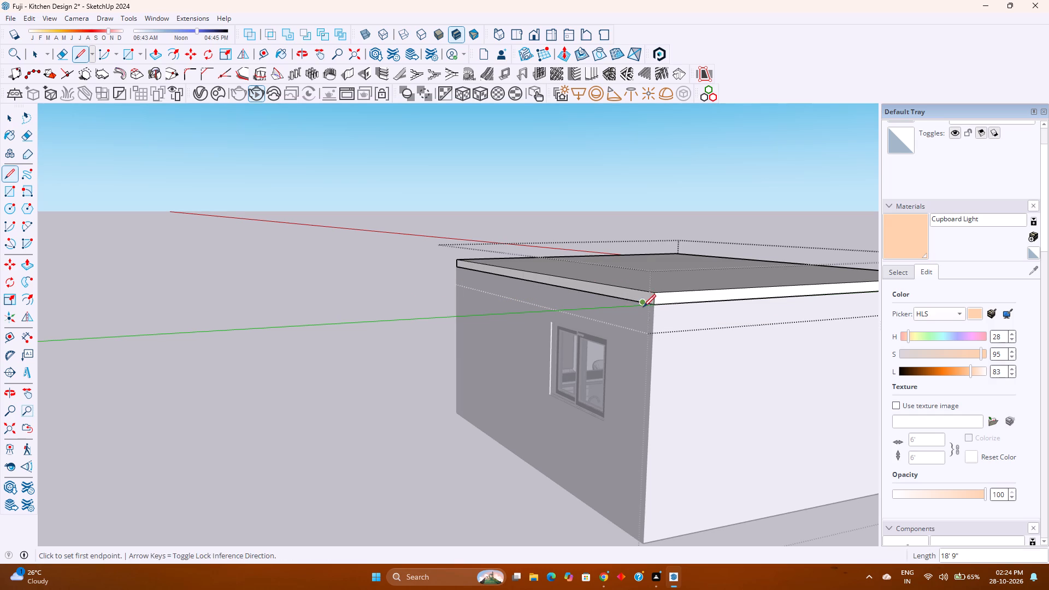
middle_drag(643, 307, 154, 238)
shift+middle_drag(169, 225, 211, 281)
middle_click(211, 281)
middle_click(211, 281)
key(space)
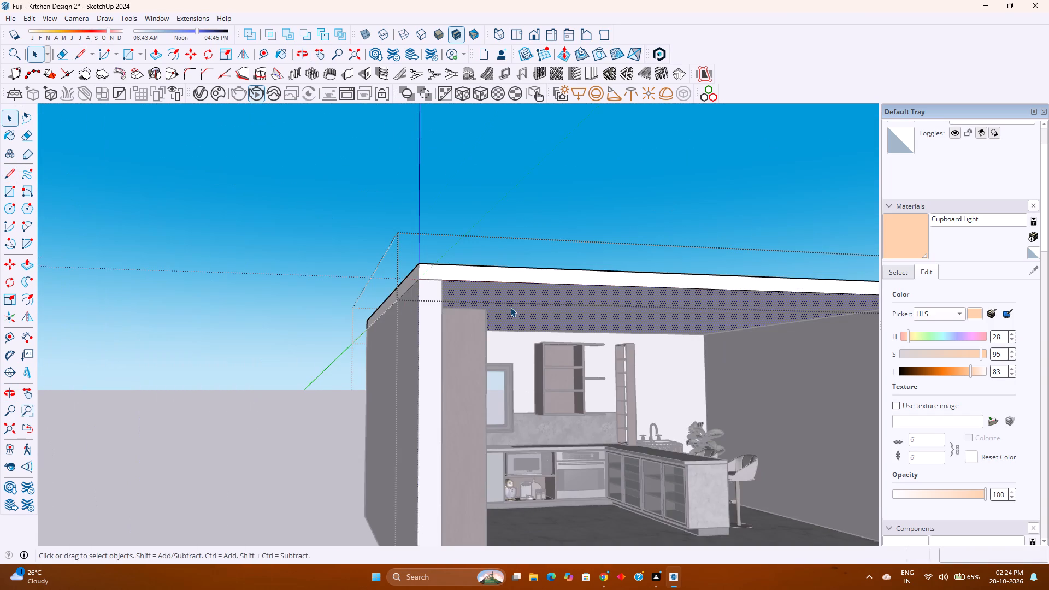
Offset the outline of the ceiling's underside face inward by 1' to form a border strip.
scroll(510, 307, up, 4)
middle_click(507, 305)
middle_drag(507, 305, 335, 230)
middle_click(335, 230)
shift+middle_drag(493, 334, 363, 279)
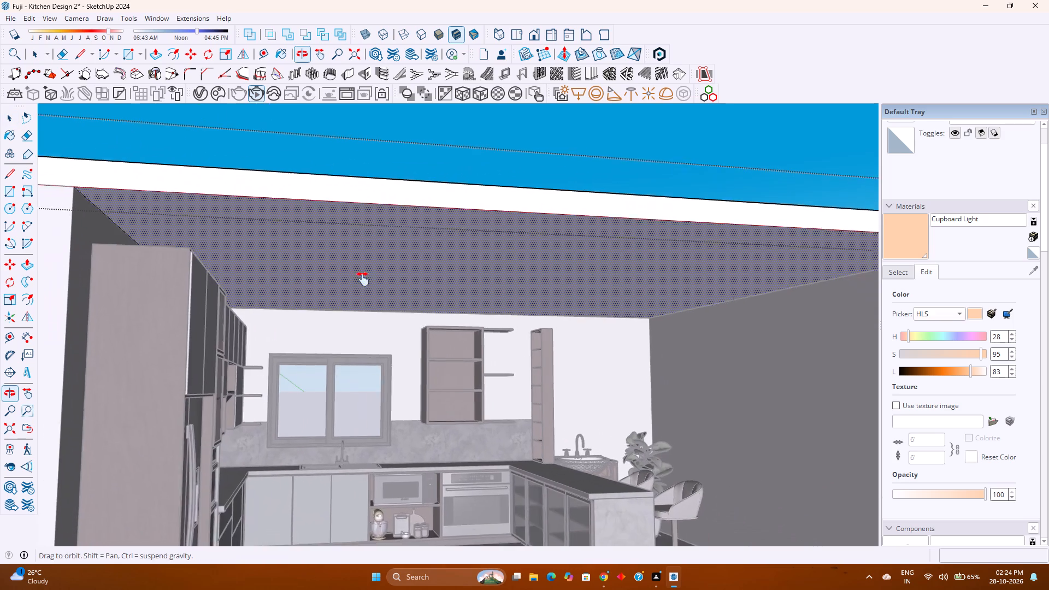
shift+middle_drag(363, 279, 349, 290)
shift+middle_click(349, 290)
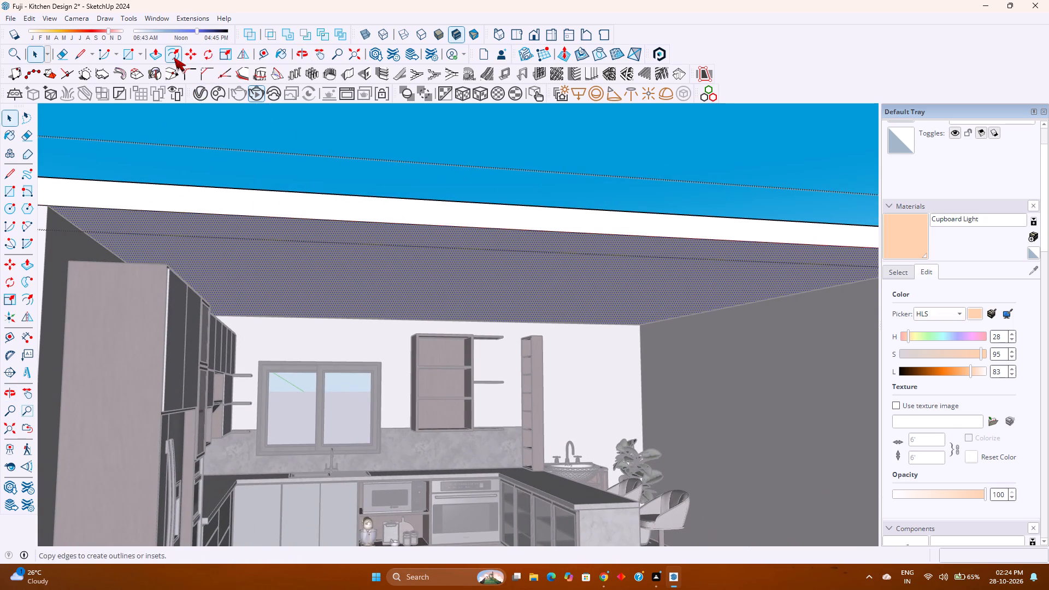
click(174, 57)
click(244, 212)
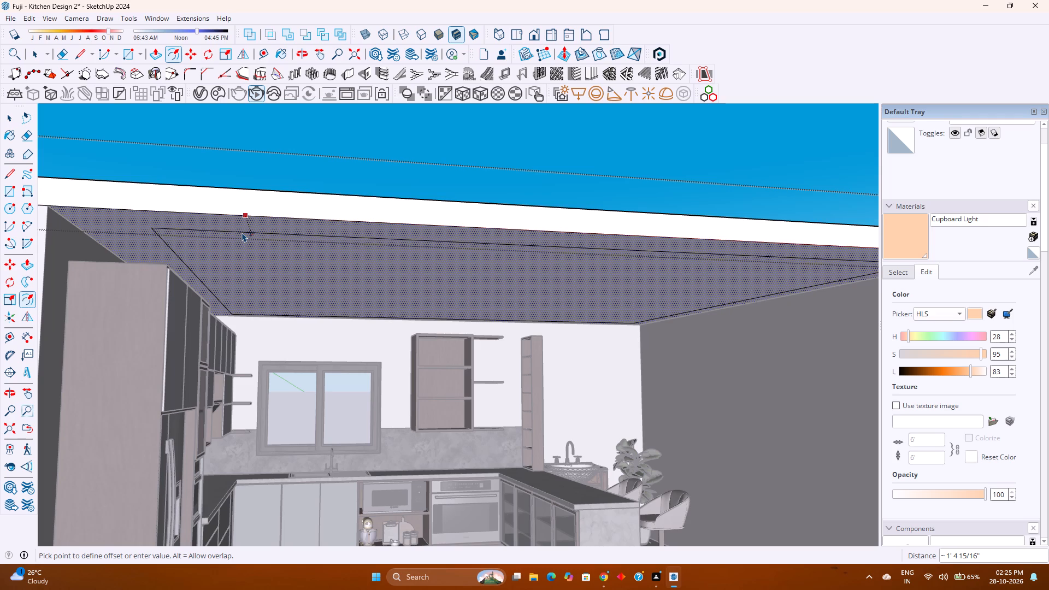
text(1')
key(Return)
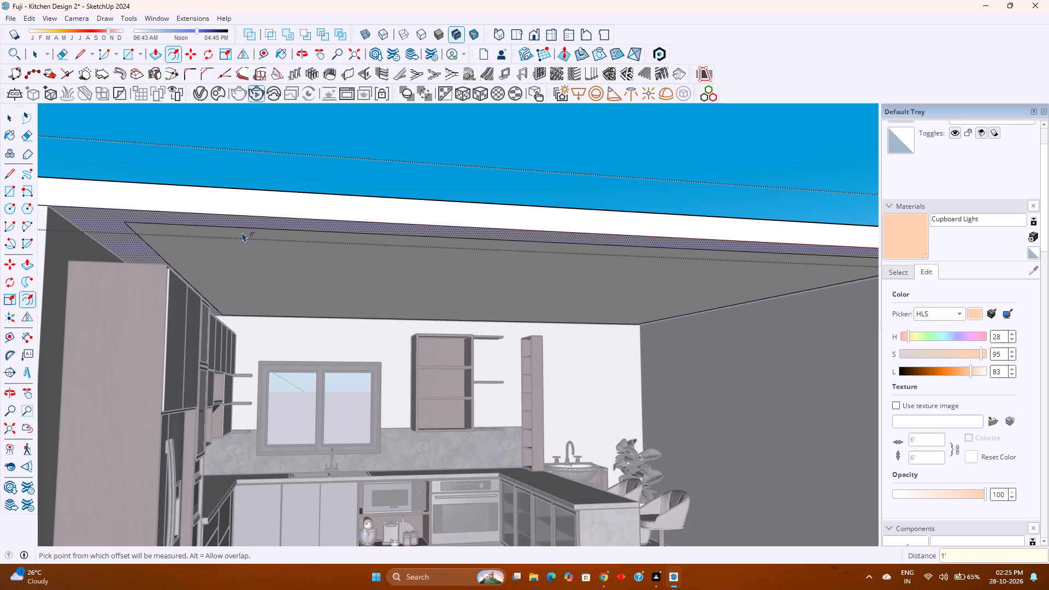
Inside the ceiling group, extrude the border strip of the underside downward 9" to the top of the tall cabinet.
middle_drag(241, 232, 209, 172)
middle_click(209, 172)
middle_click(209, 171)
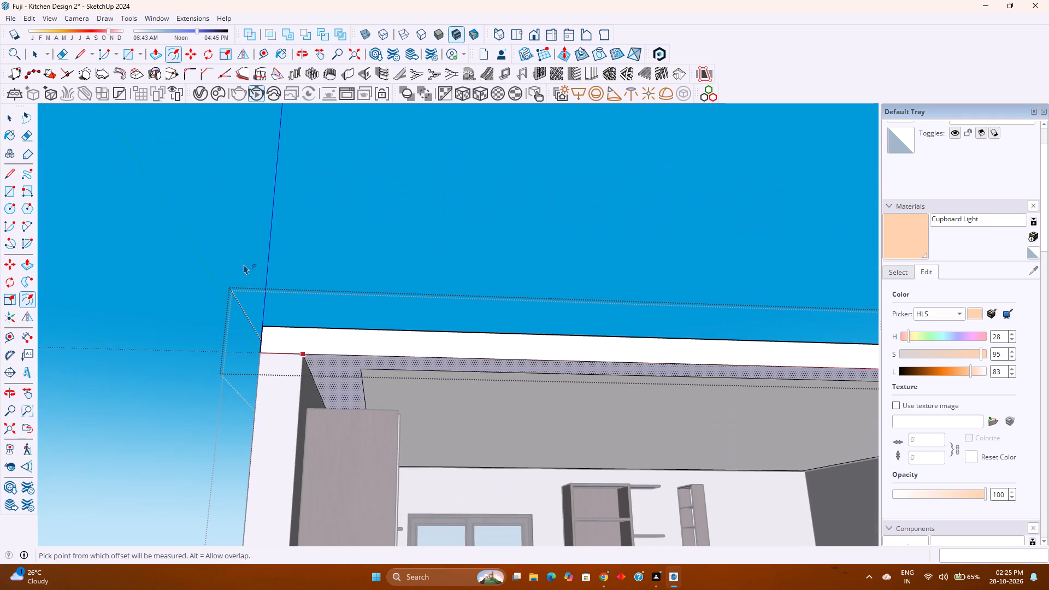
key(space)
key(Escape)
click(341, 381)
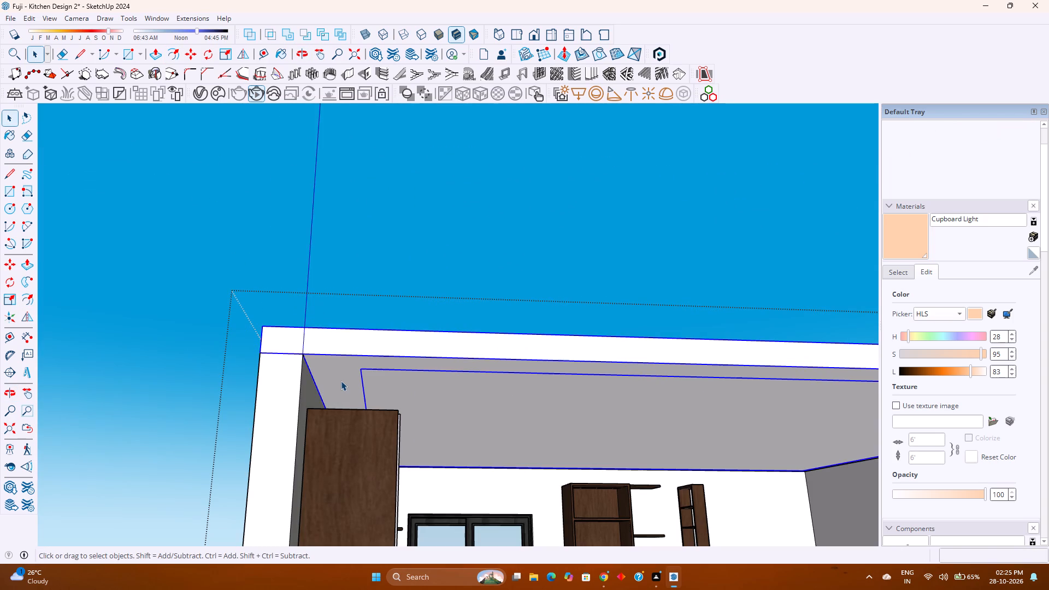
shift+middle_drag(341, 380, 257, 393)
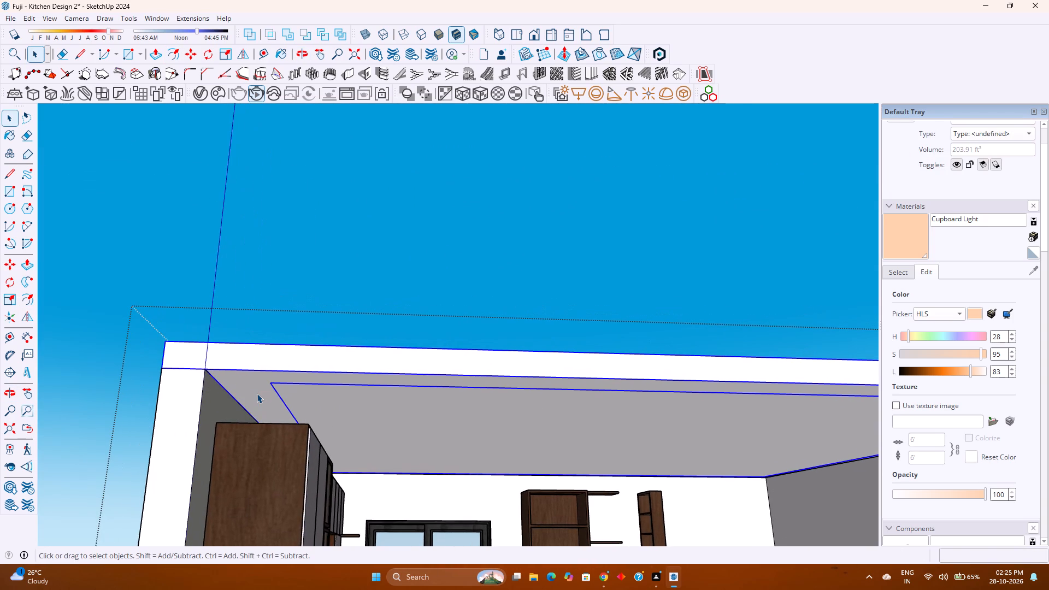
key(p)
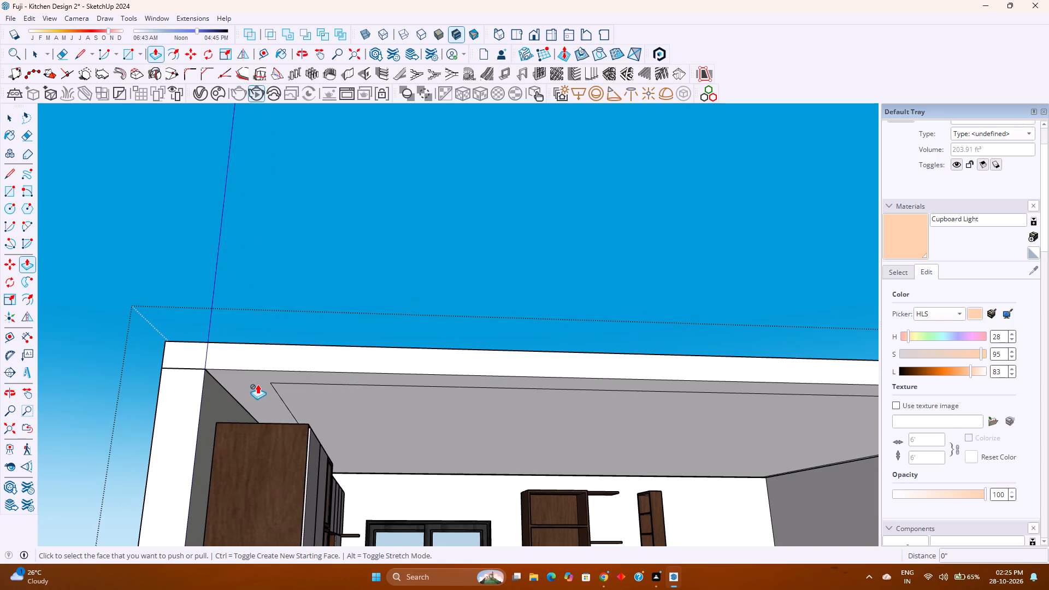
key(space)
double_click(255, 386)
key(p)
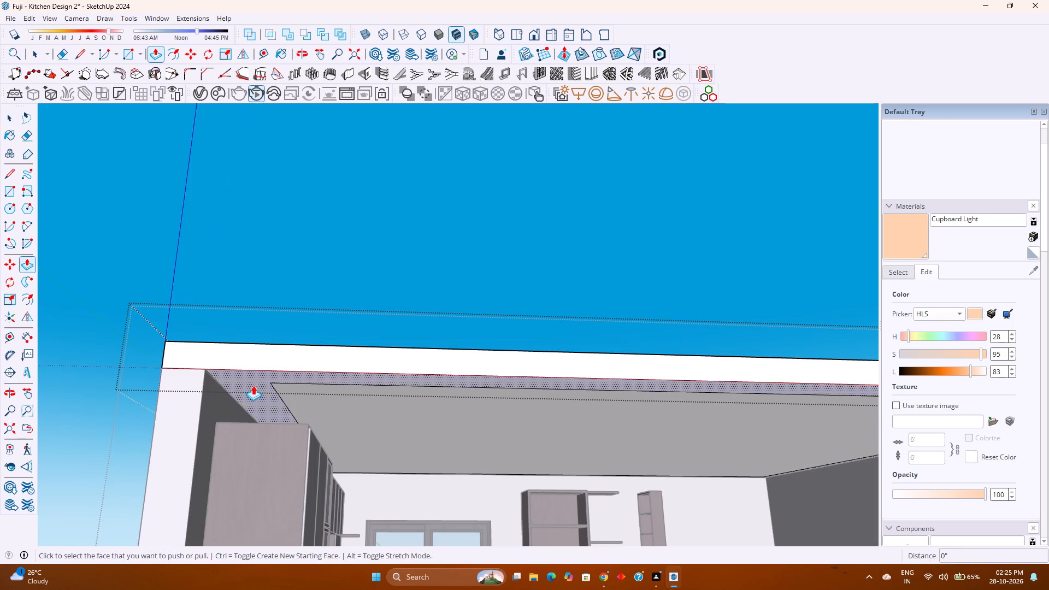
click(252, 382)
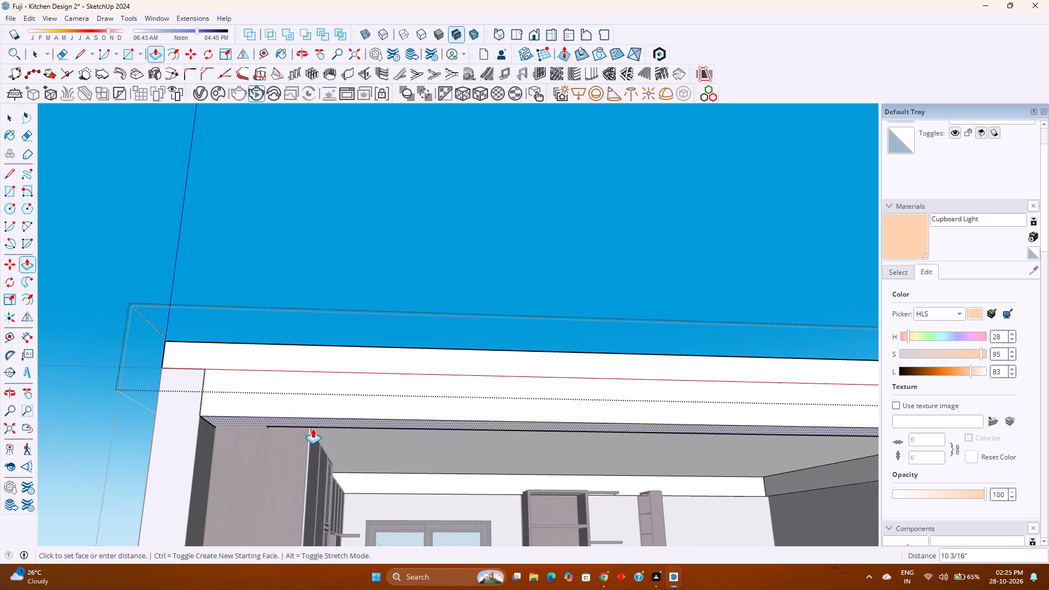
click(218, 420)
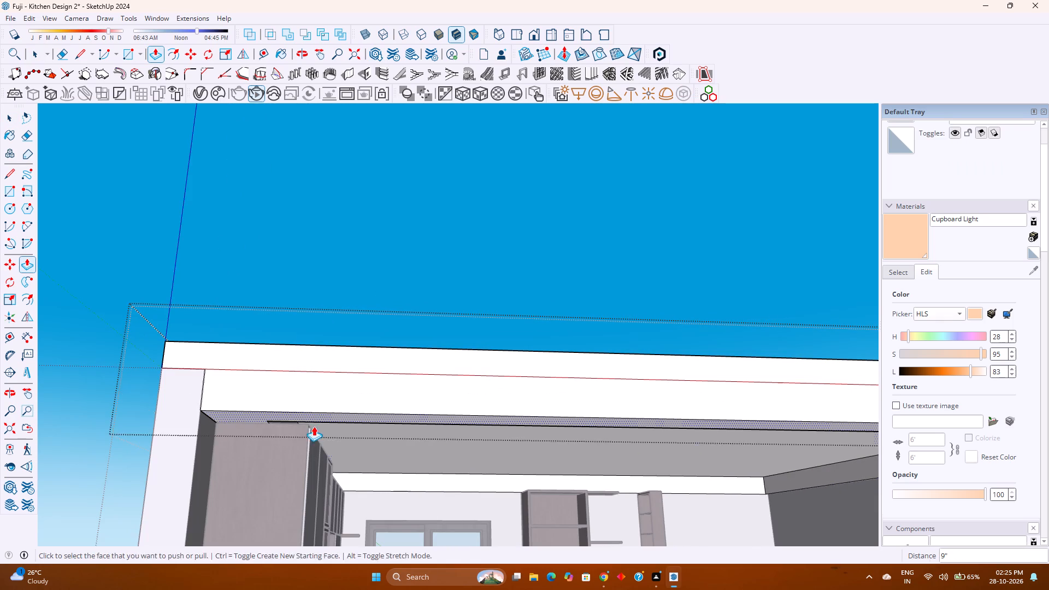
Push/pull the dropped border's inner face along the cabinet wall flush with the fronts of the tall cabinets.
middle_drag(322, 426, 161, 405)
middle_click(161, 405)
shift+middle_drag(243, 448, 266, 364)
shift+scroll(245, 437, up, 1)
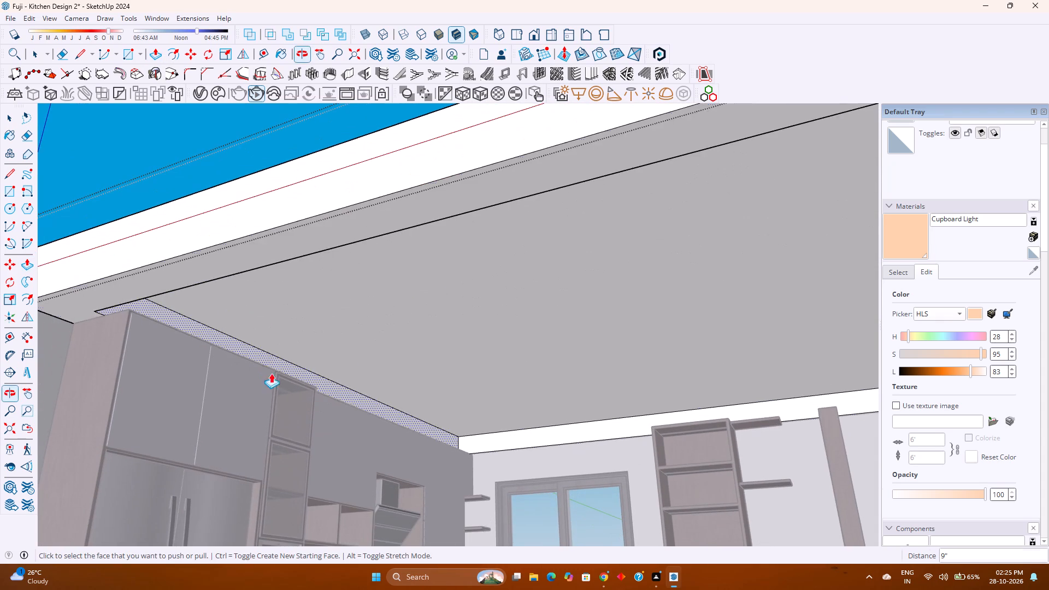
click(274, 366)
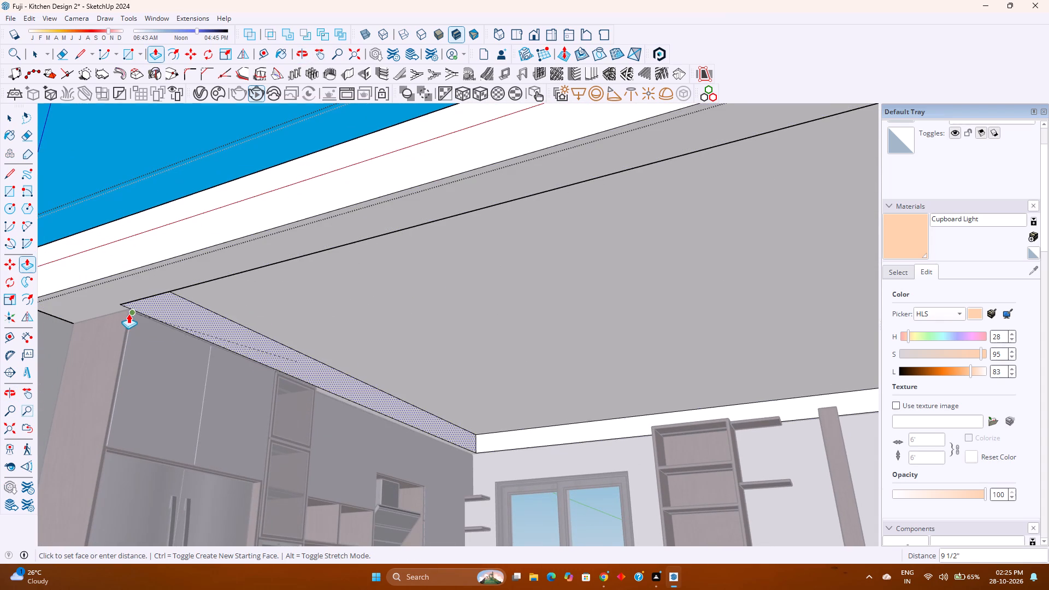
click(128, 310)
Push the dropped border's rear inner face back 3" to the window wall, and its side inner face flush with the wall opposite the cabinets.
click(493, 441)
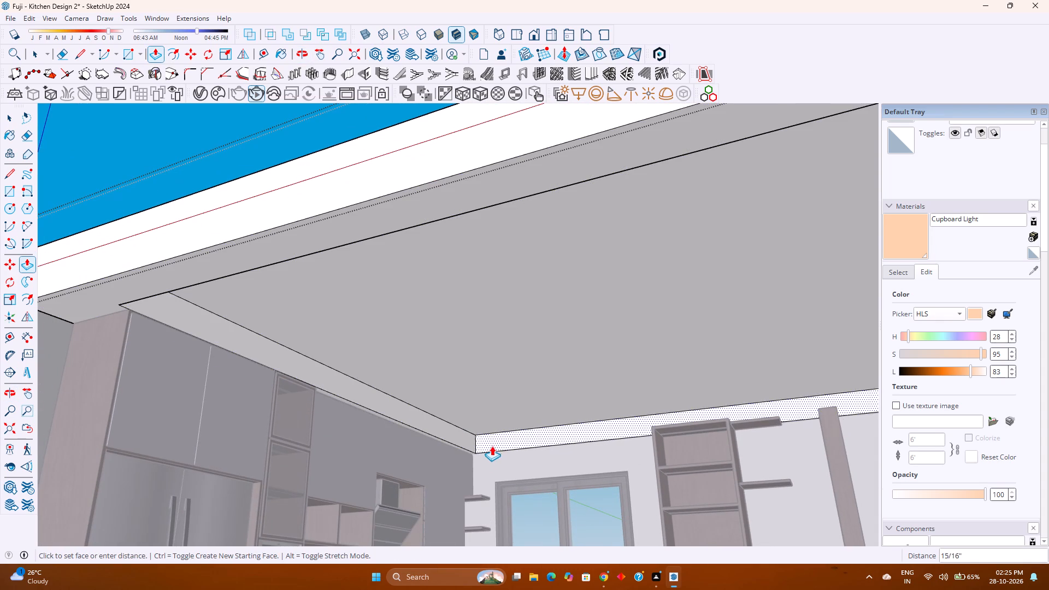
click(481, 455)
shift+middle_drag(502, 444, 352, 400)
shift+middle_click(352, 400)
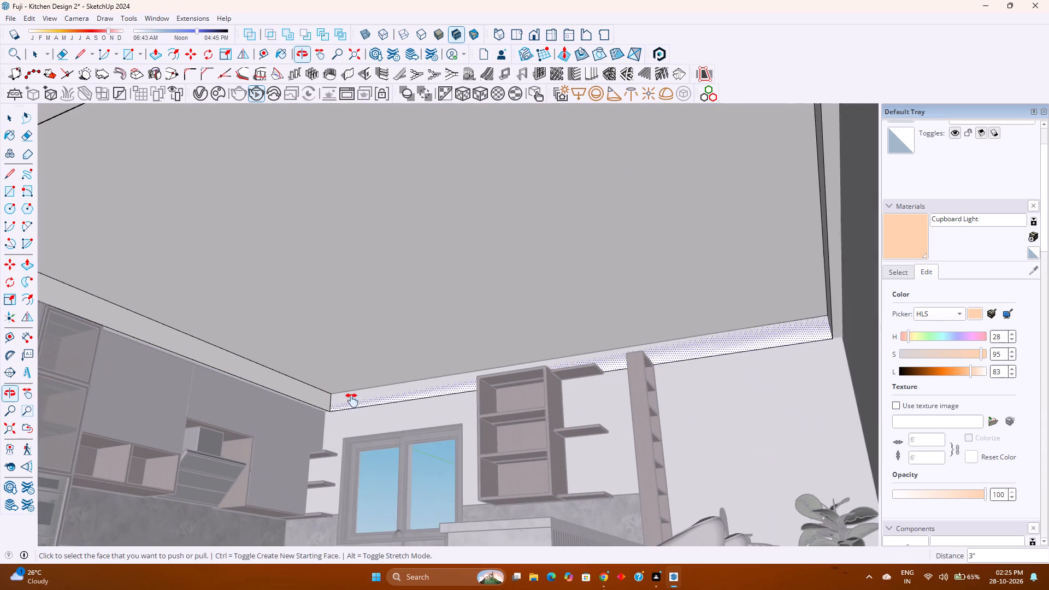
scroll(352, 400, down, 2)
middle_drag(439, 406, 580, 422)
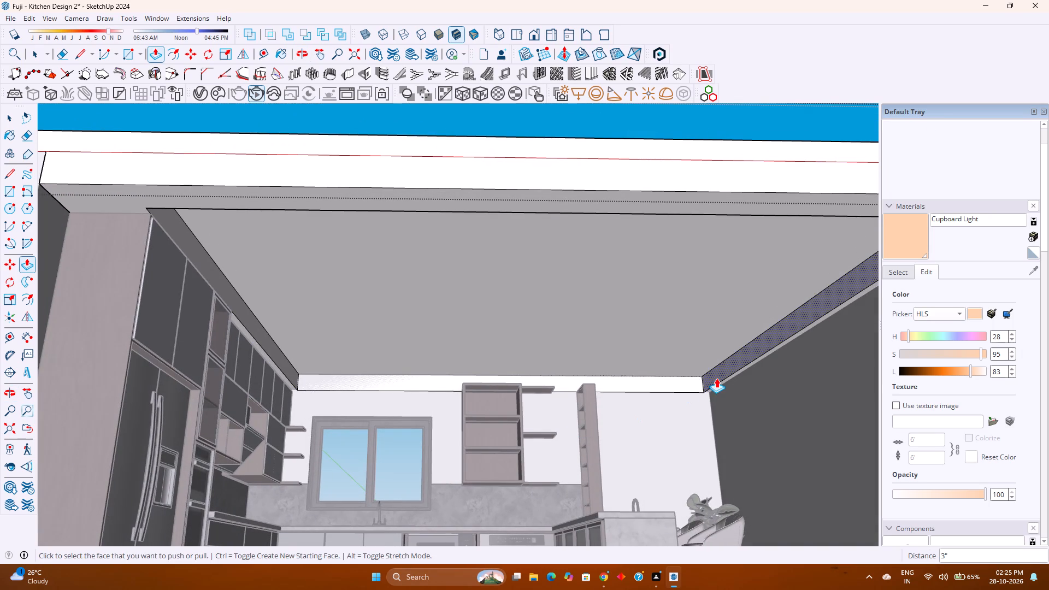
click(716, 378)
click(738, 387)
key(space)
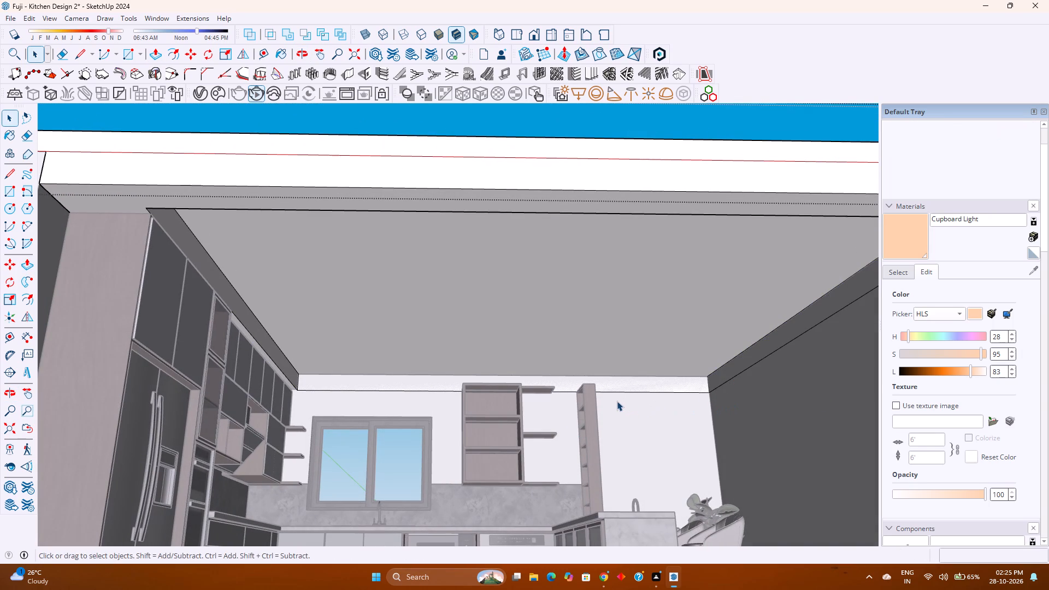
key(Escape)
Examine how the dropped ceiling border meets the tall cabinets, the window wall and the side wall.
scroll(611, 399, down, 1)
shift+middle_drag(626, 391, 587, 361)
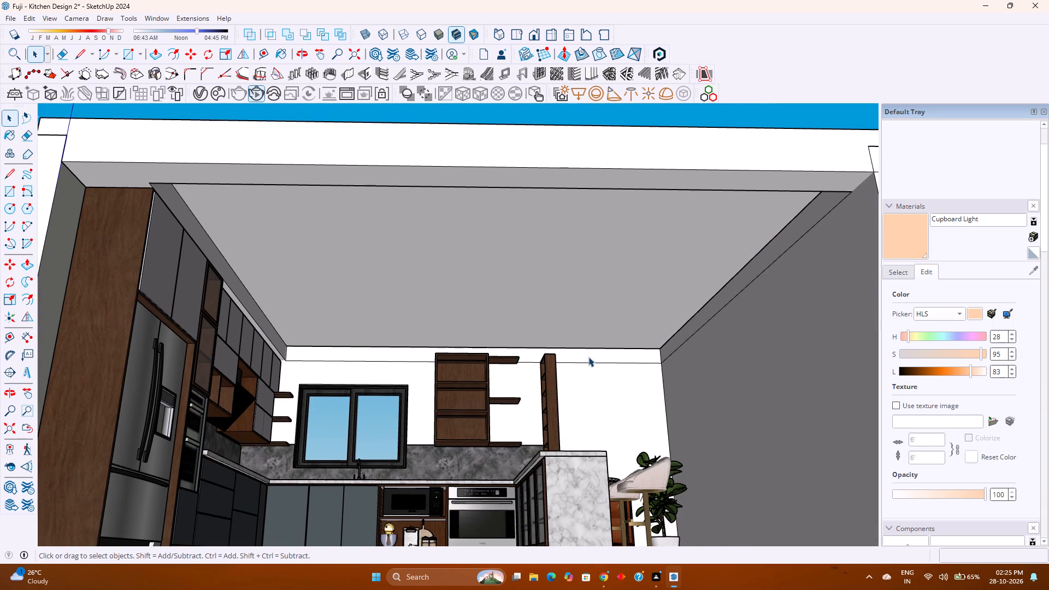
middle_drag(316, 347, 335, 340)
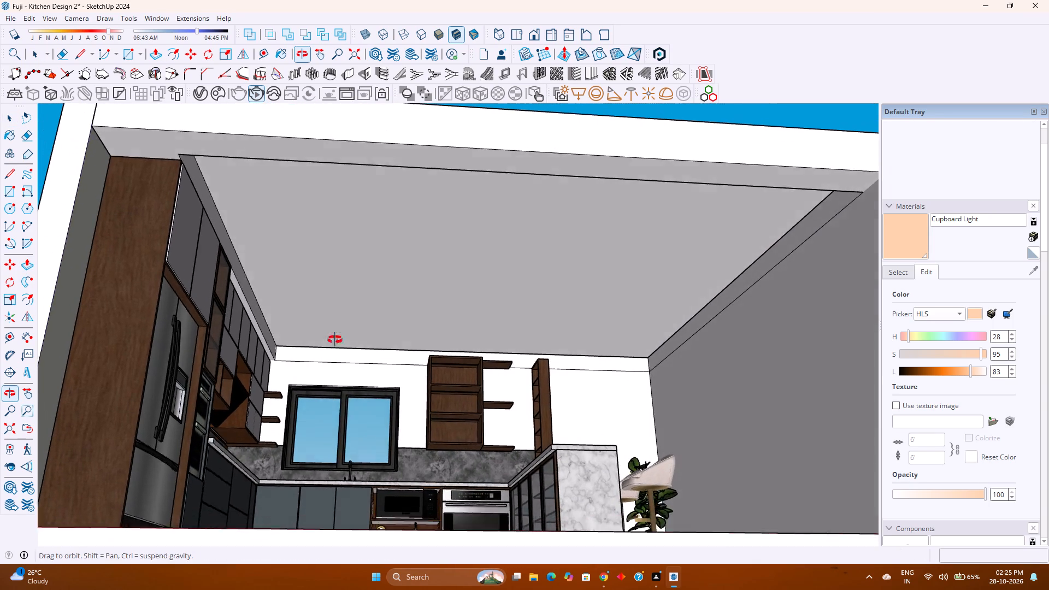
middle_drag(335, 340, 333, 355)
scroll(237, 341, up, 3)
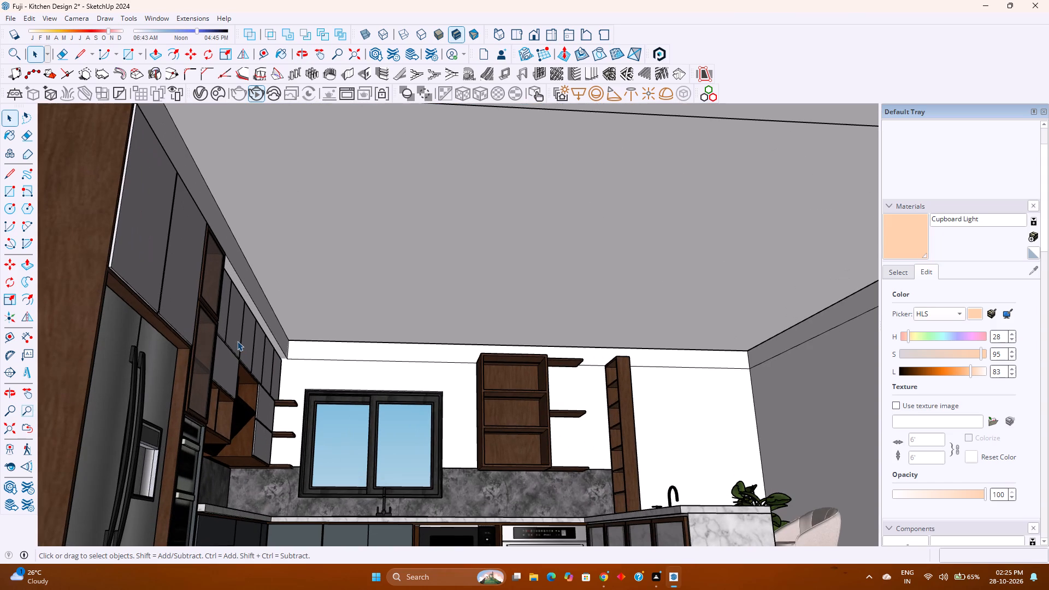
middle_drag(231, 342, 173, 343)
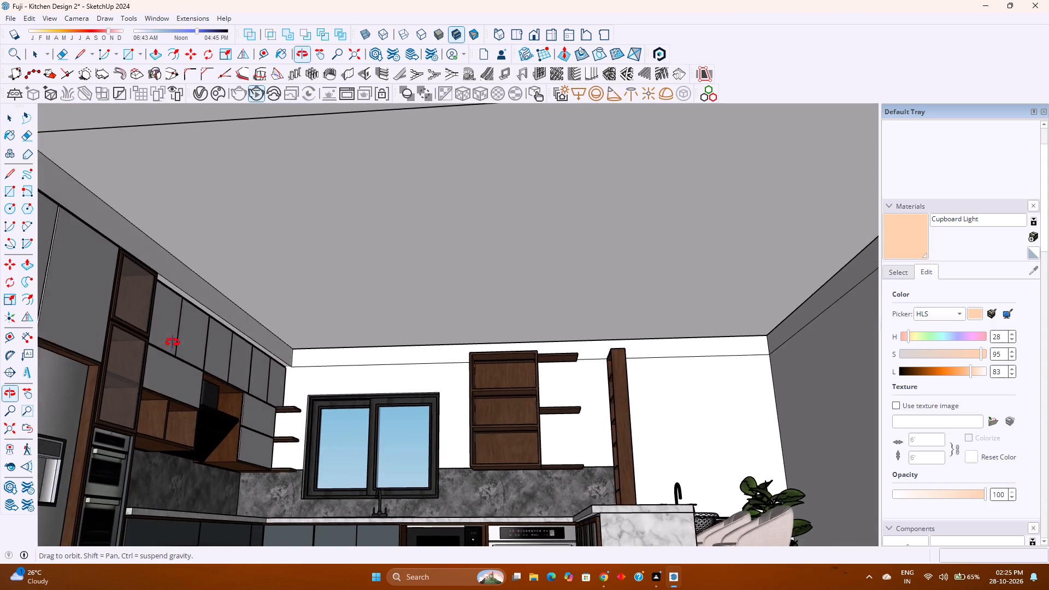
middle_drag(173, 343, 223, 335)
middle_click(223, 335)
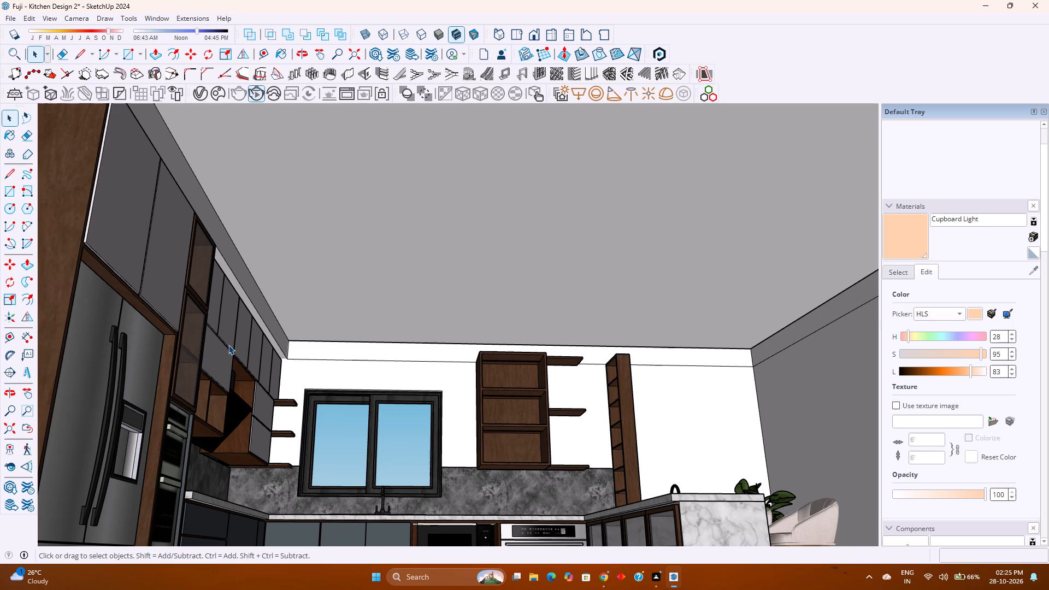
key(Escape)
Inside the kitchen group, move the ceiling straight up 10' off the walls.
scroll(211, 376, down, 5)
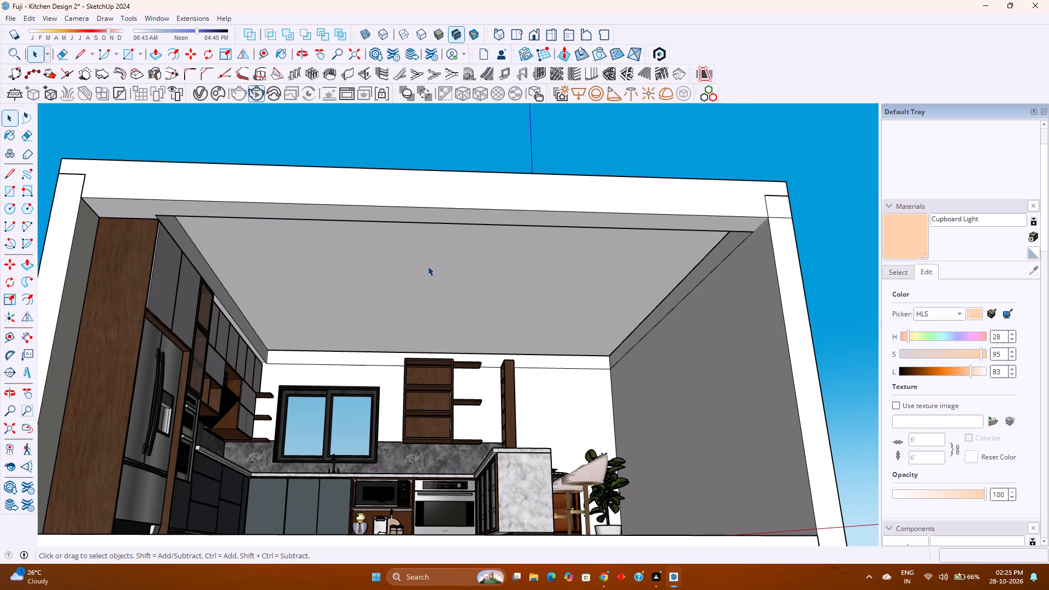
click(562, 199)
middle_drag(621, 202, 617, 237)
double_click(656, 224)
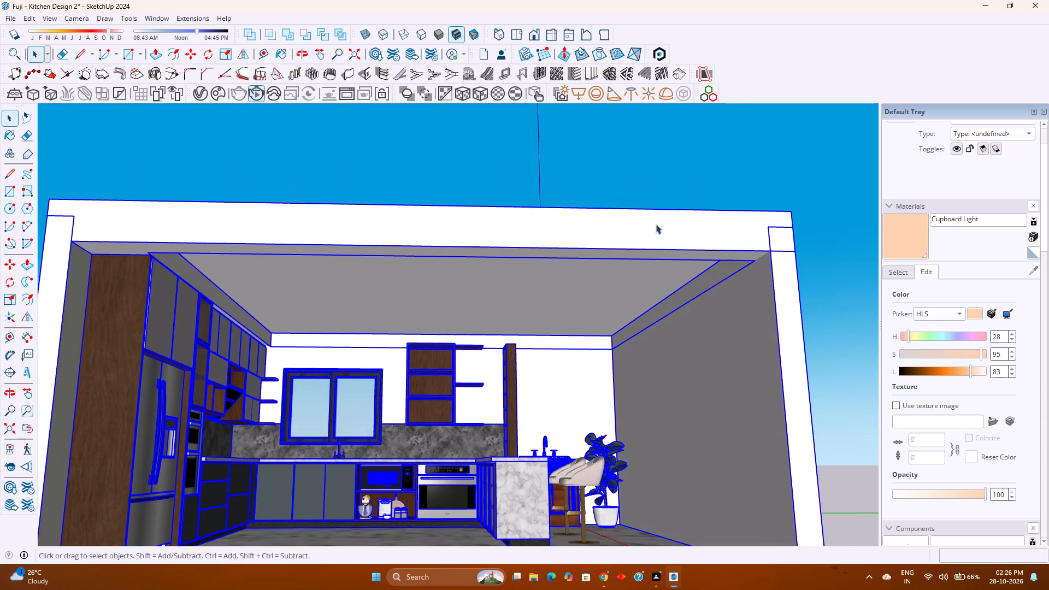
scroll(721, 244, up, 2)
click(721, 244)
key(m)
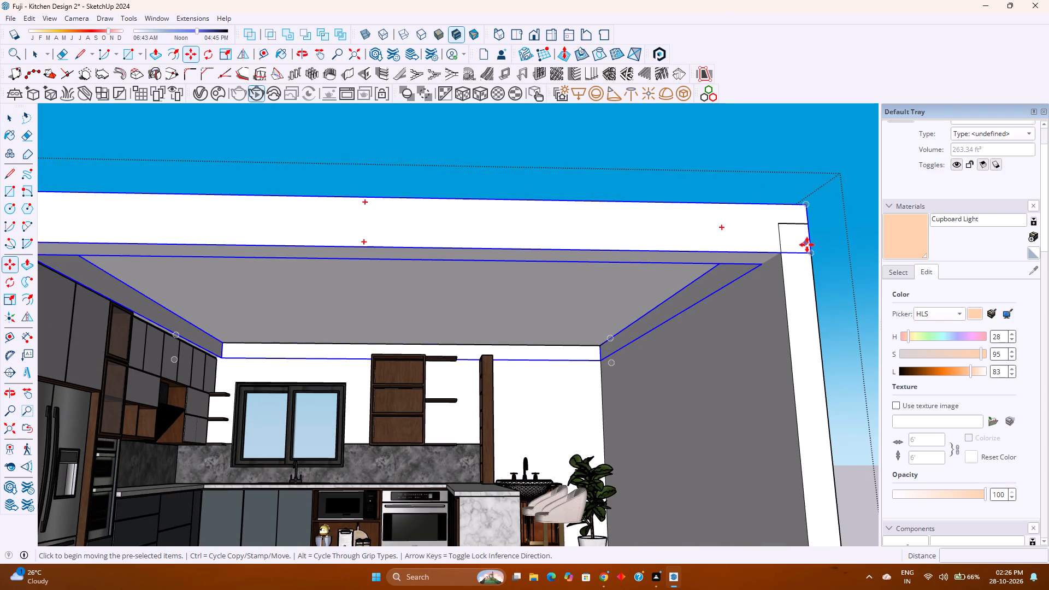
click(811, 251)
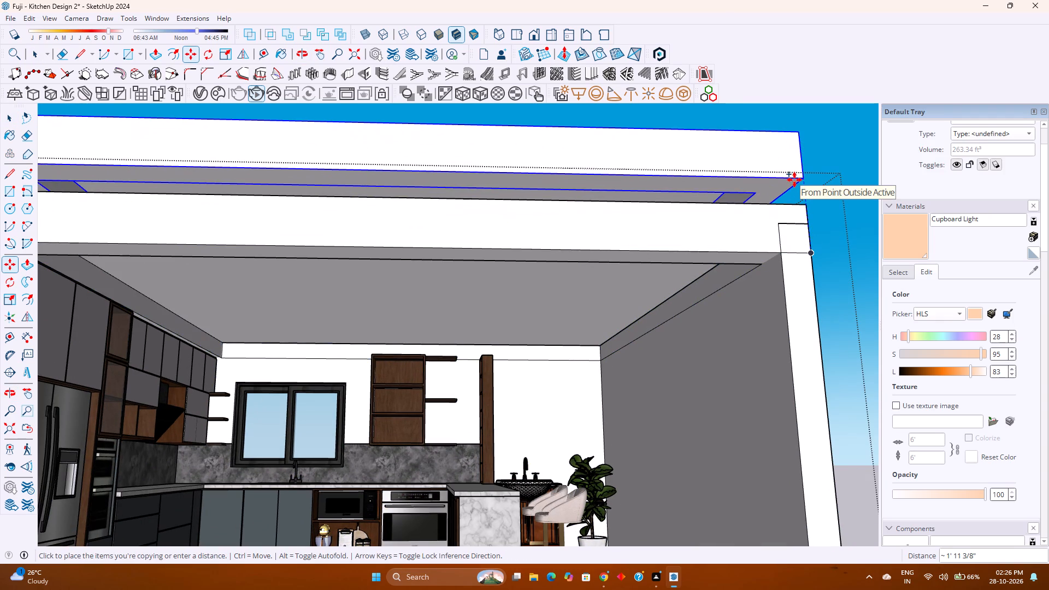
key(Up)
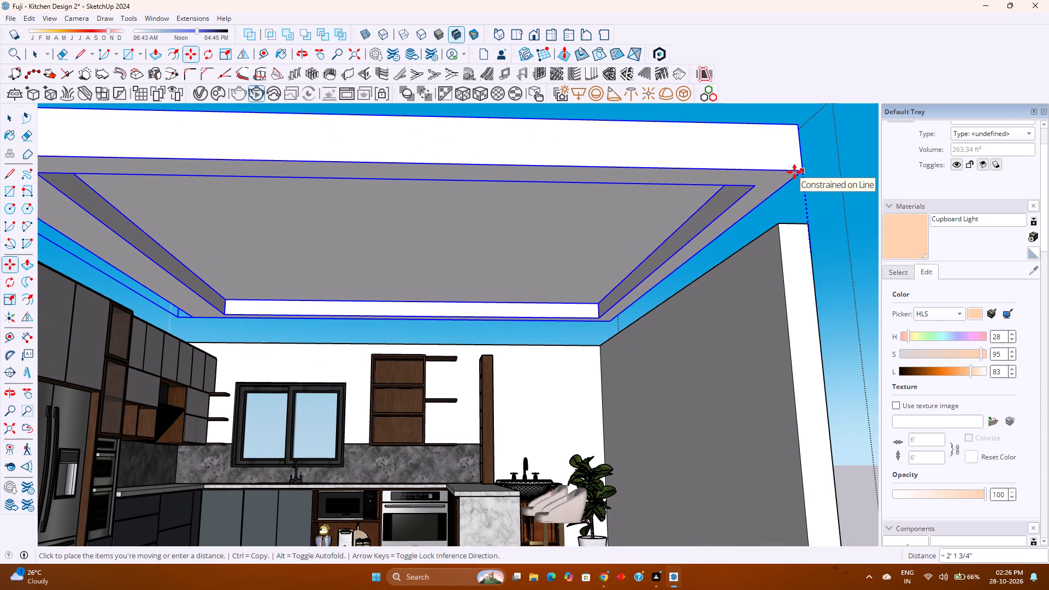
text(10')
key(Return)
key(space)
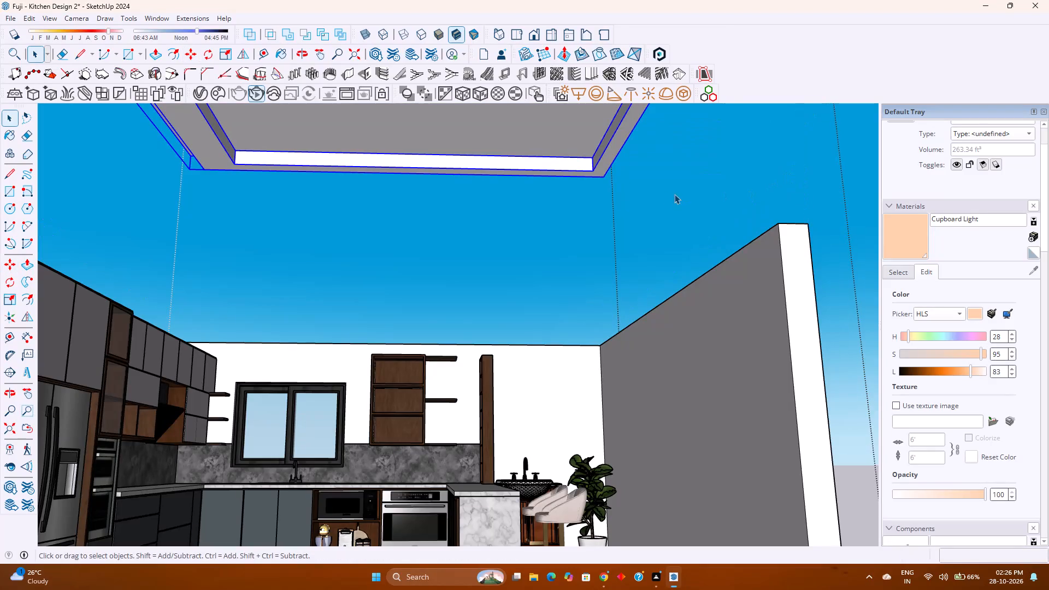
Inside the ceiling group, offset the recessed face's outline 1' inward from the dropped border.
shift+middle_drag(582, 173, 530, 376)
middle_click(530, 376)
middle_drag(519, 351, 535, 282)
click(527, 282)
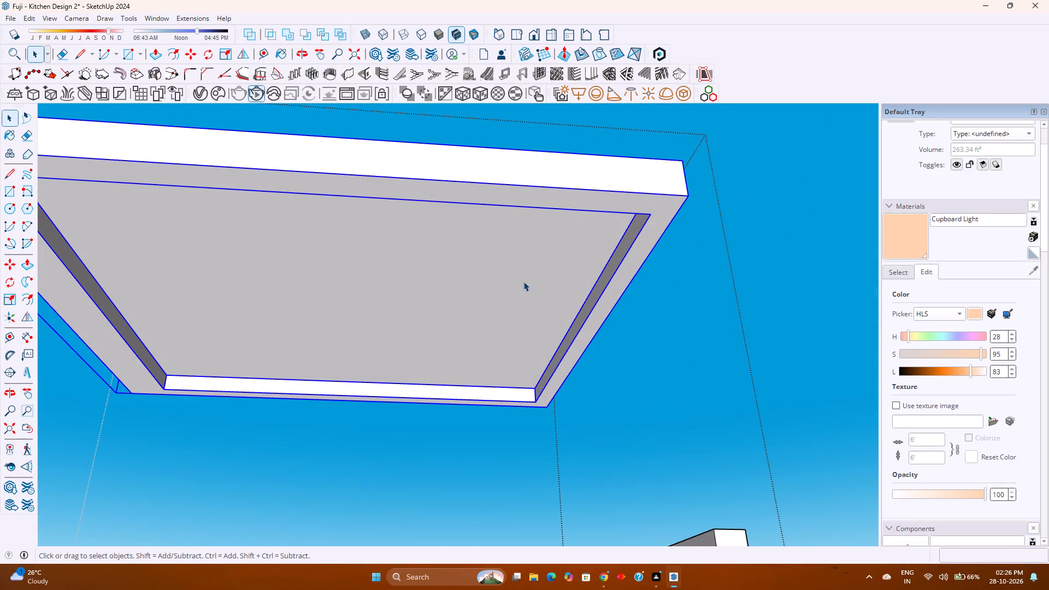
shift+middle_drag(388, 286, 449, 286)
shift+middle_click(449, 286)
middle_drag(386, 314, 428, 247)
middle_click(428, 247)
middle_drag(429, 247, 413, 298)
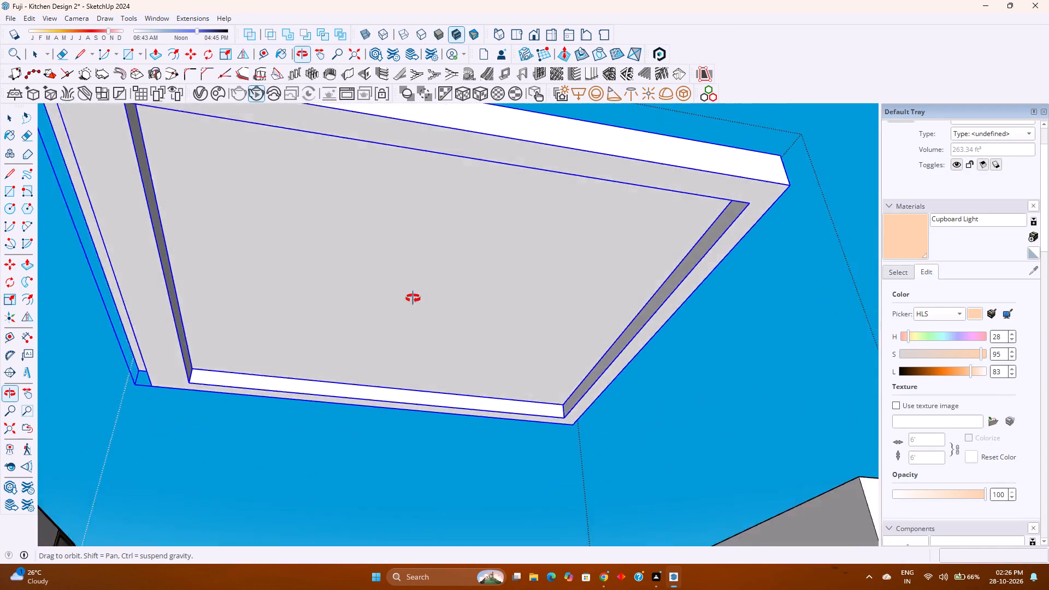
middle_drag(413, 298, 438, 374)
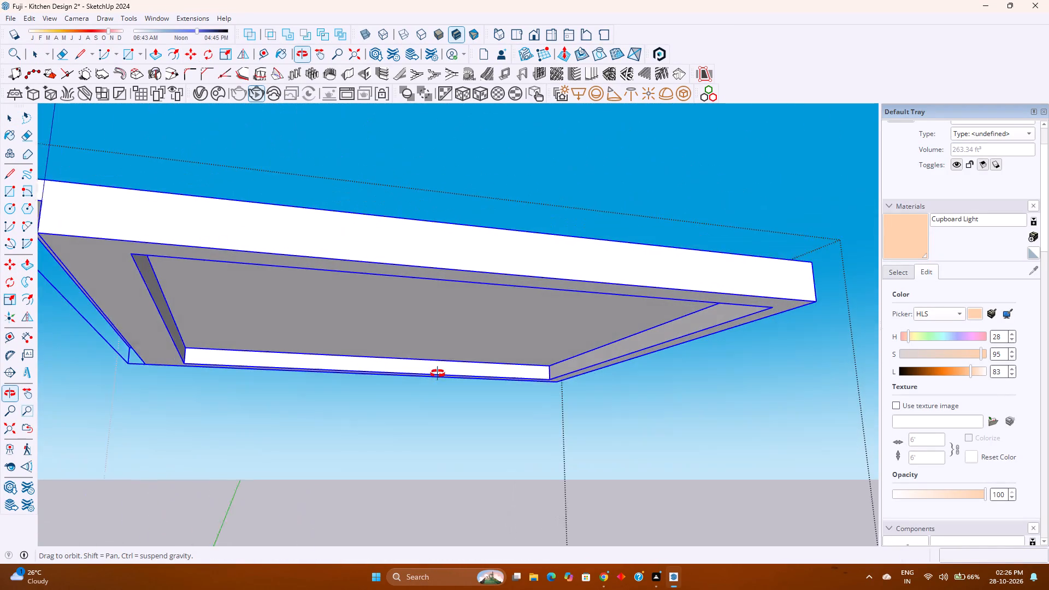
middle_drag(438, 374, 435, 373)
double_click(425, 310)
middle_drag(411, 317, 404, 240)
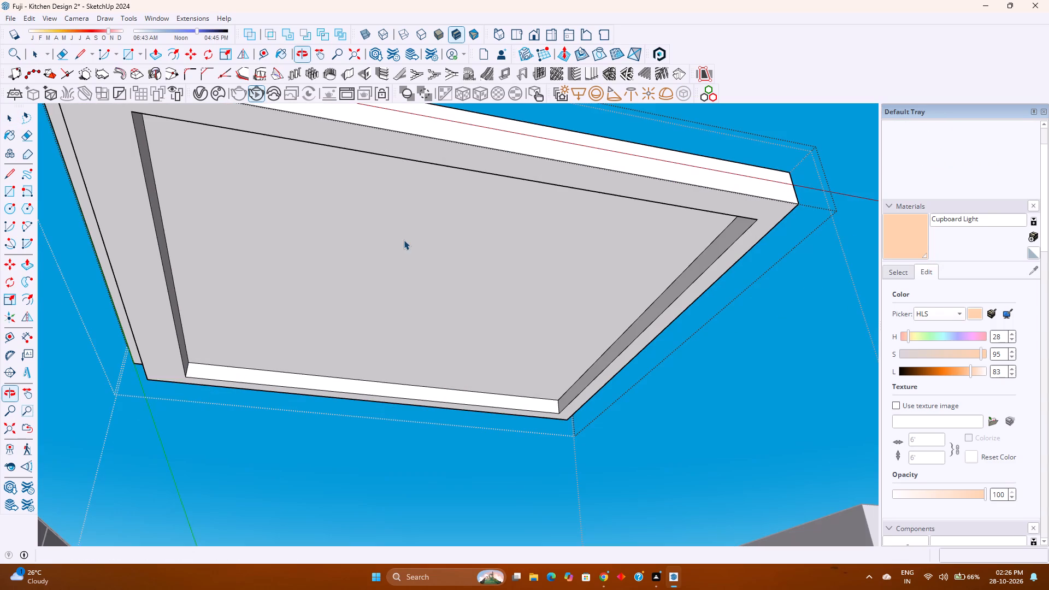
click(404, 240)
middle_drag(402, 240, 394, 210)
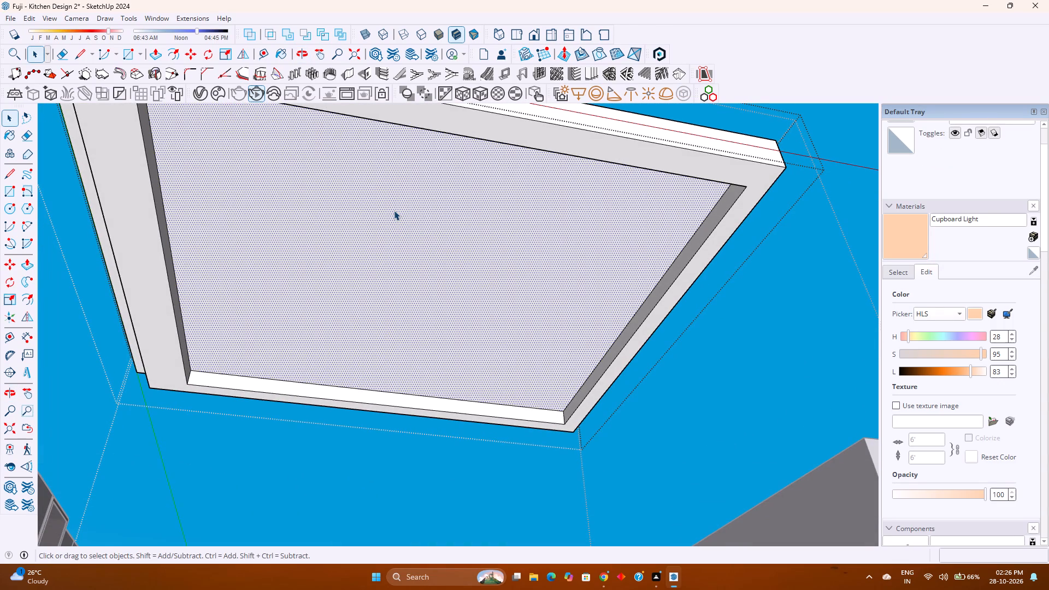
click(132, 58)
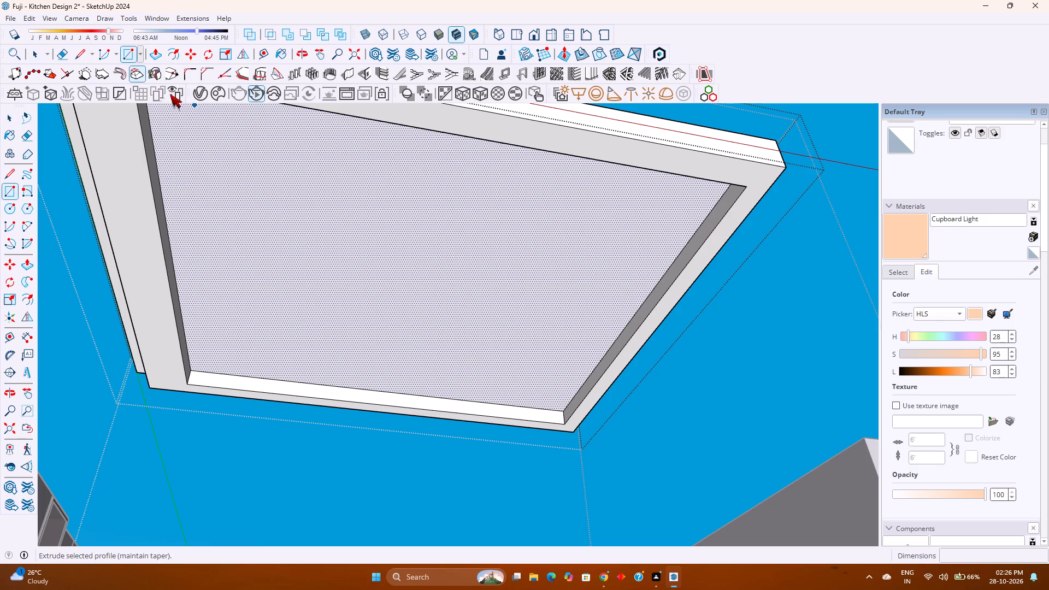
click(176, 60)
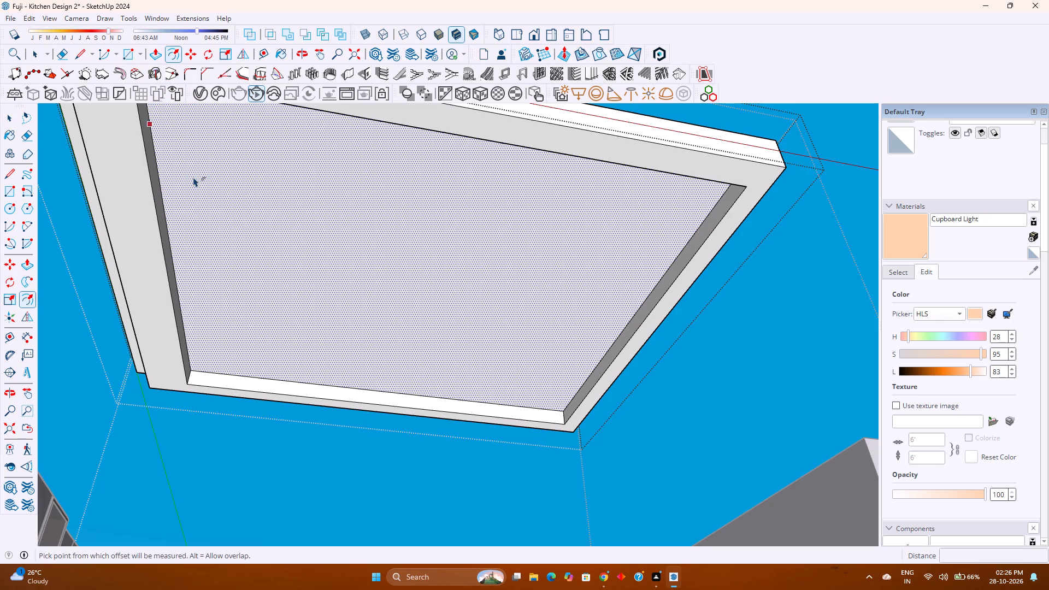
click(180, 222)
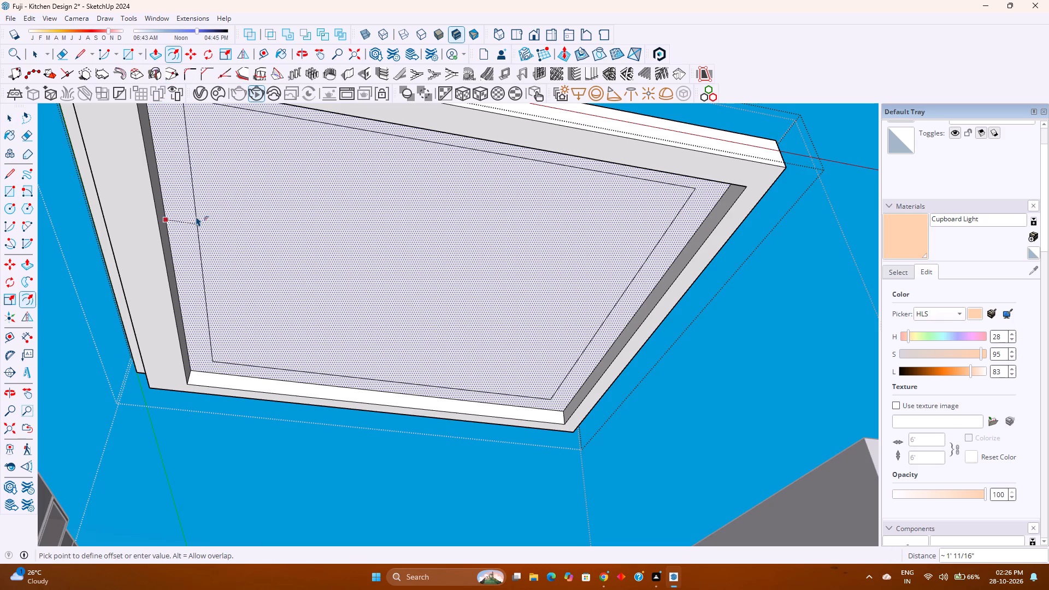
text(1')
key(Return)
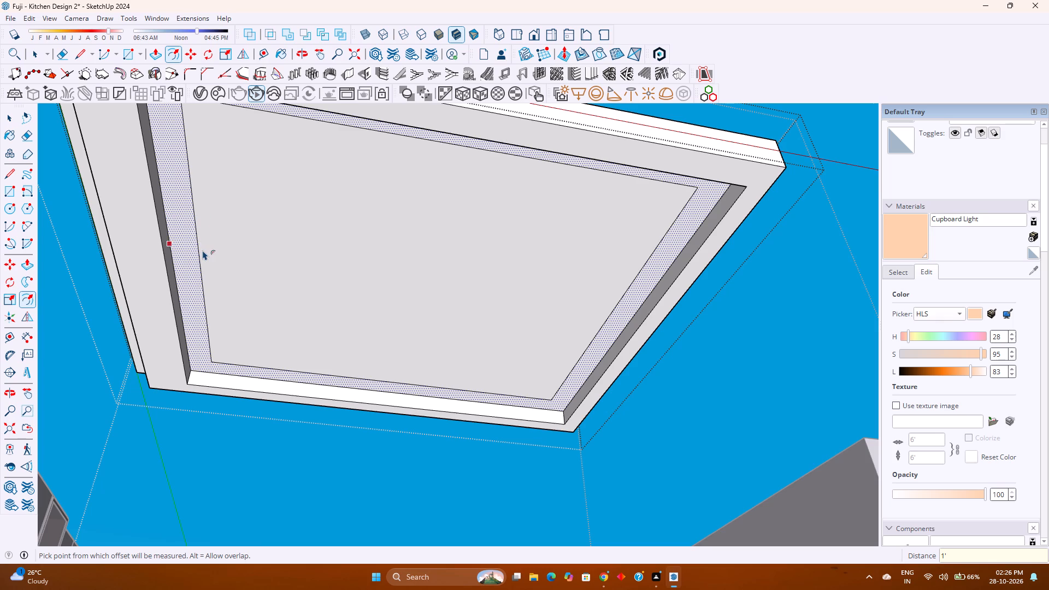
Place guides 2' inside the offset rectangle's cabinet-side edge and its edge opposite the window wall.
shift+middle_drag(223, 247, 188, 335)
middle_drag(178, 337, 225, 223)
middle_click(225, 223)
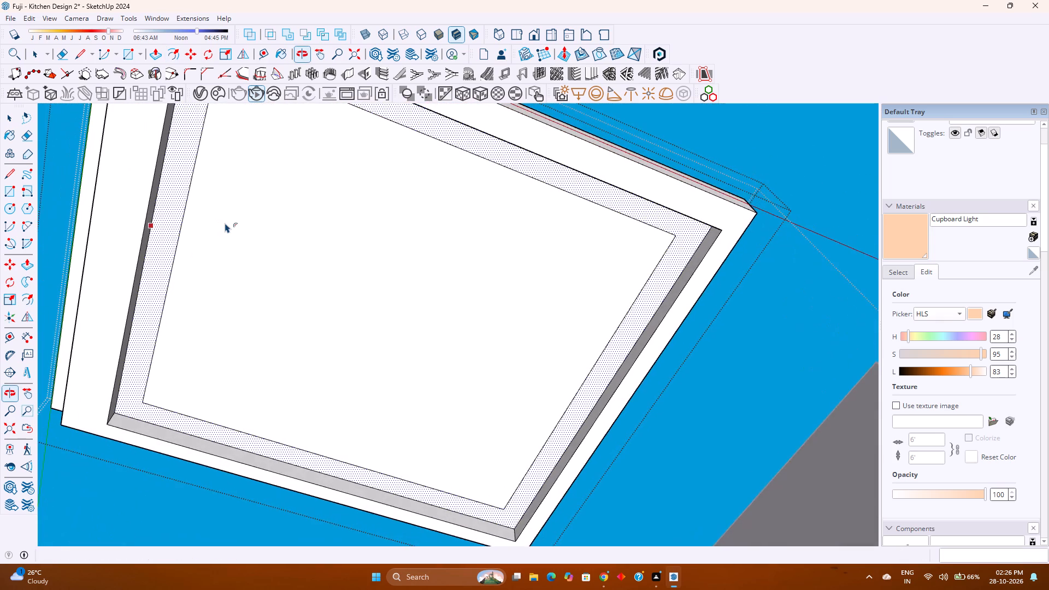
scroll(226, 223, down, 3)
middle_drag(274, 235, 215, 233)
middle_click(215, 233)
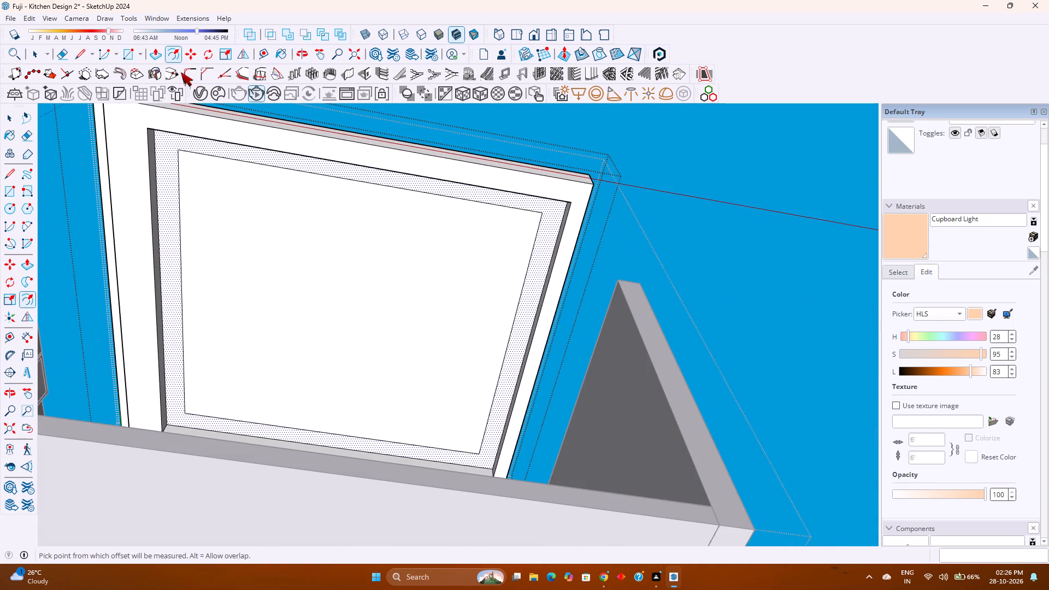
click(264, 53)
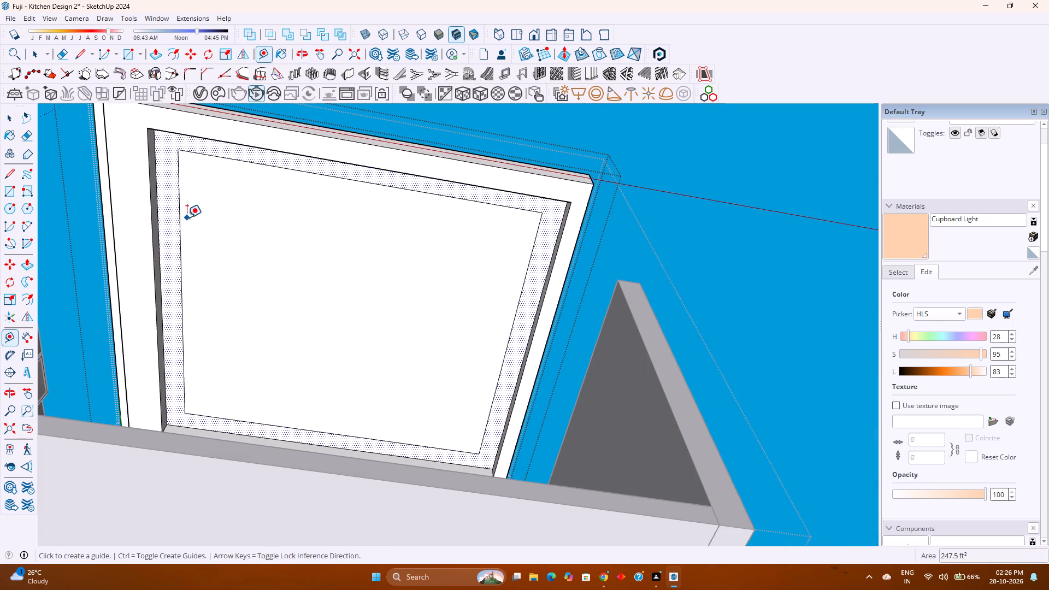
click(180, 212)
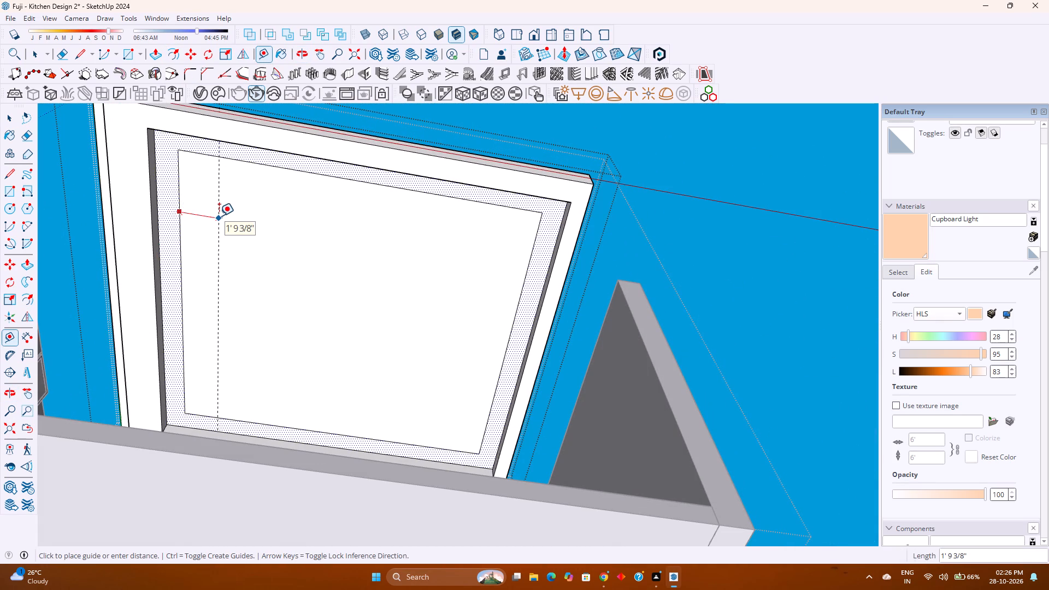
text(1')
key(Return)
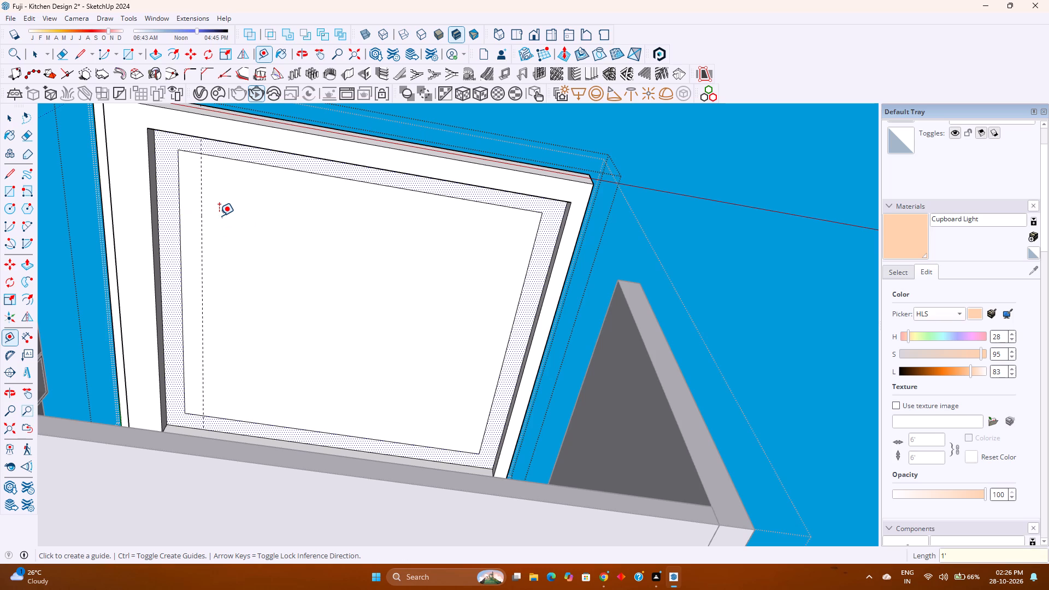
text(2')
key(Return)
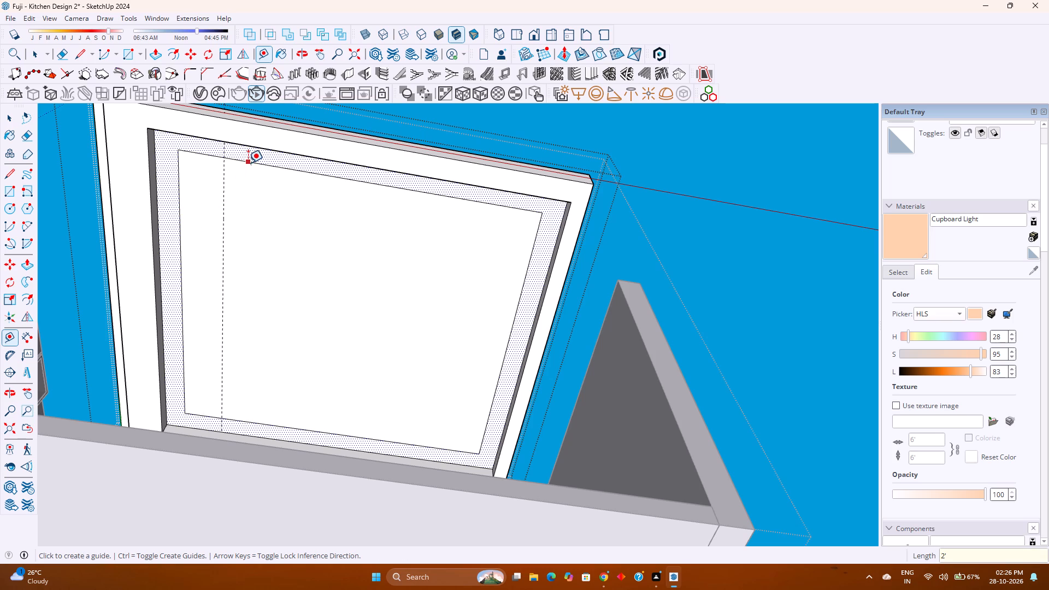
click(248, 163)
text(2')
key(Return)
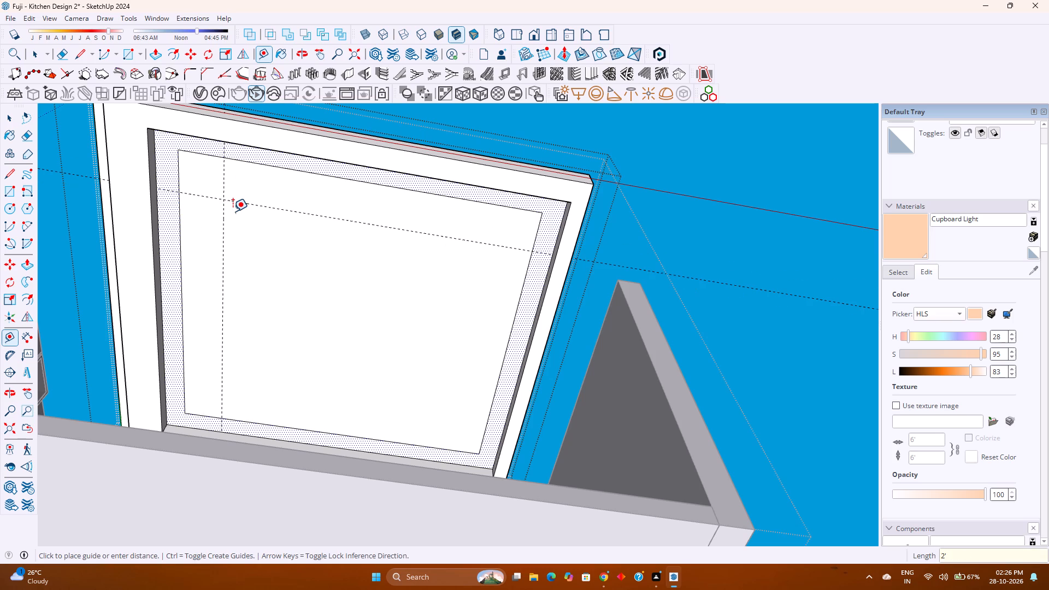
Place guides 2' inside the offset rectangle's edge along the plain side wall and its edge along the window wall.
click(523, 287)
key(2)
key(Return)
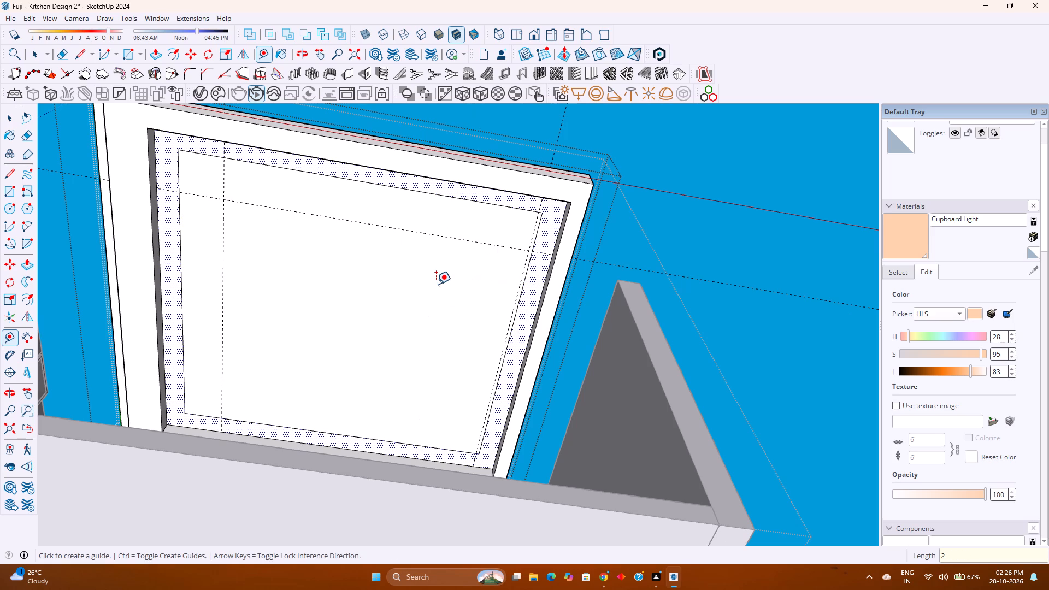
text(2')
key(Return)
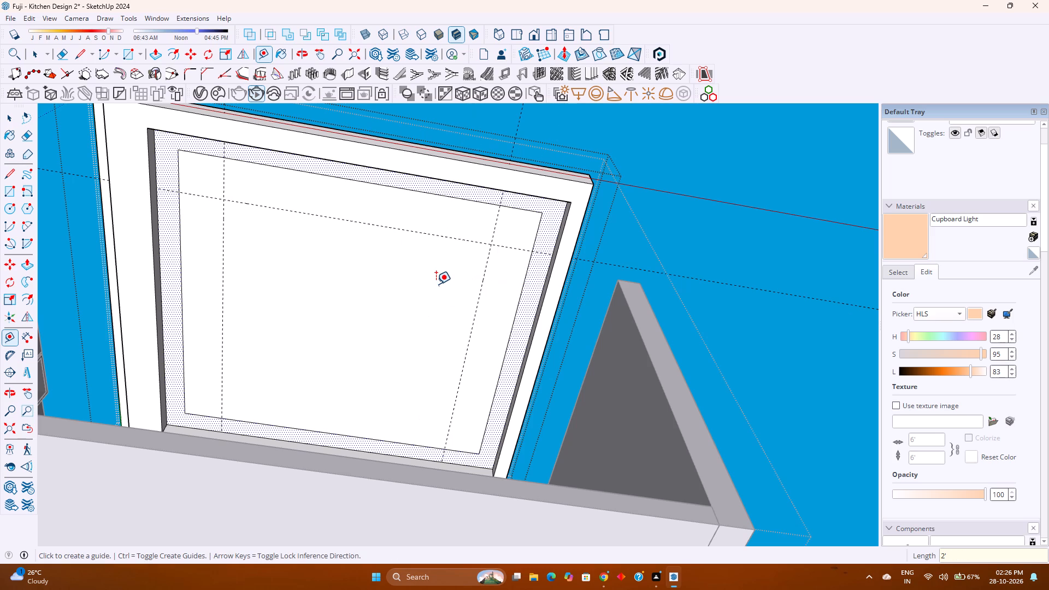
click(352, 437)
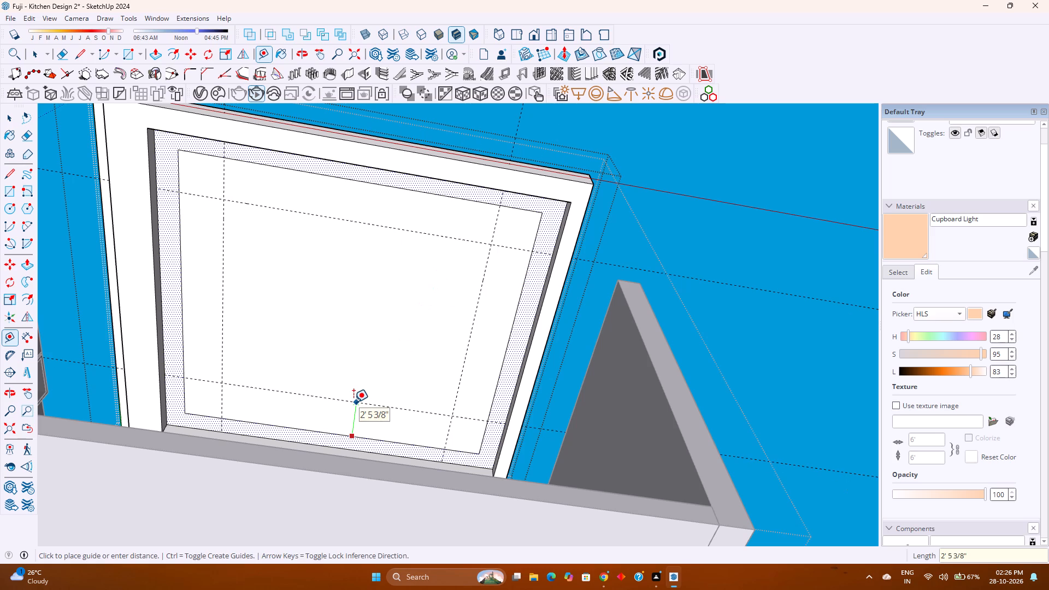
text(2')
key(Return)
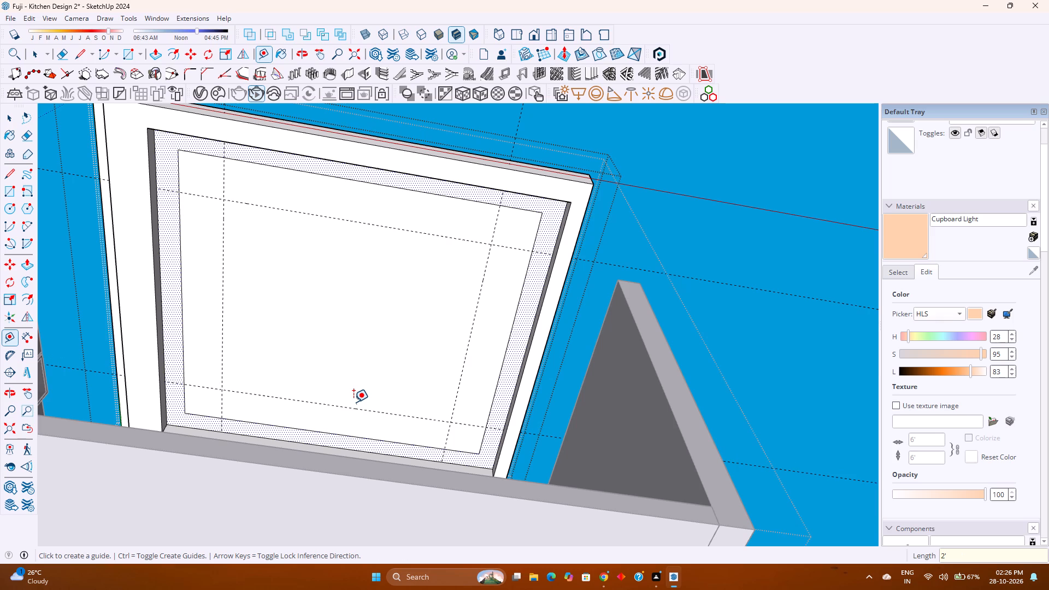
Round all four corners of the offset rectangle with tangent arcs ending where the 2' guides cross its edges.
key(a)
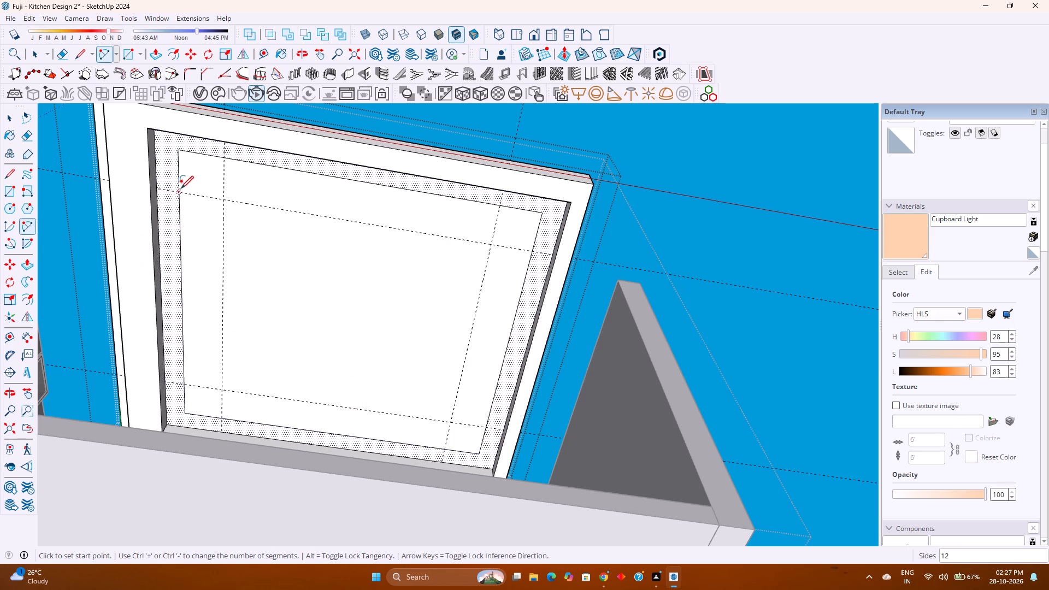
click(178, 193)
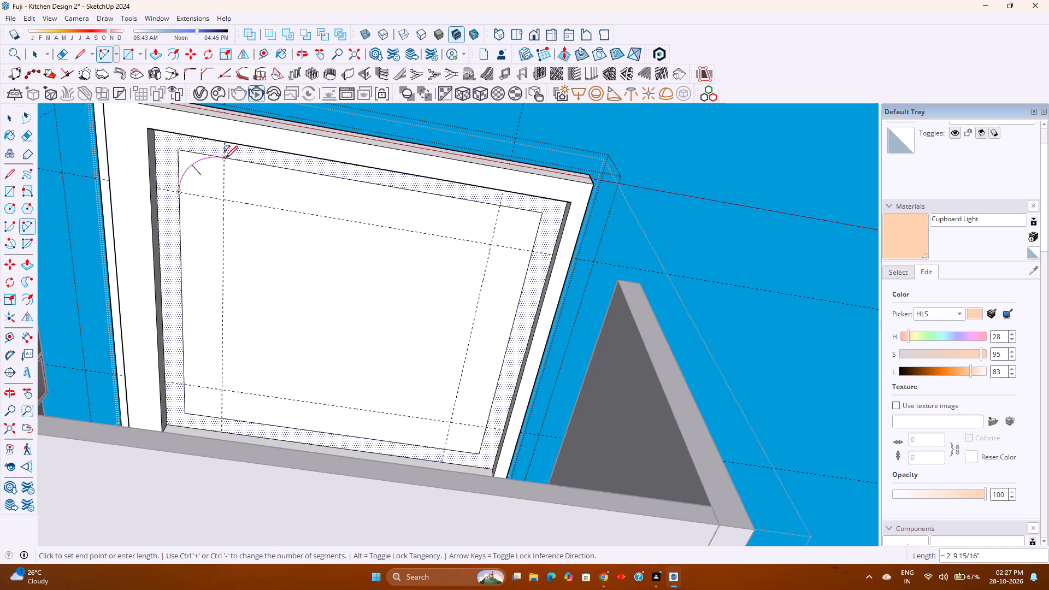
double_click(225, 158)
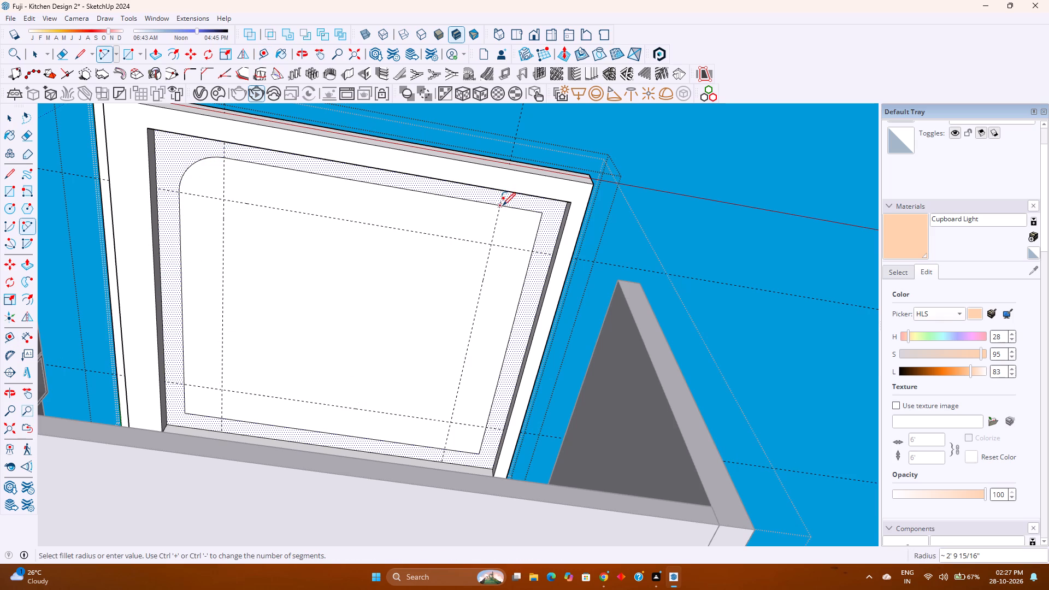
click(503, 205)
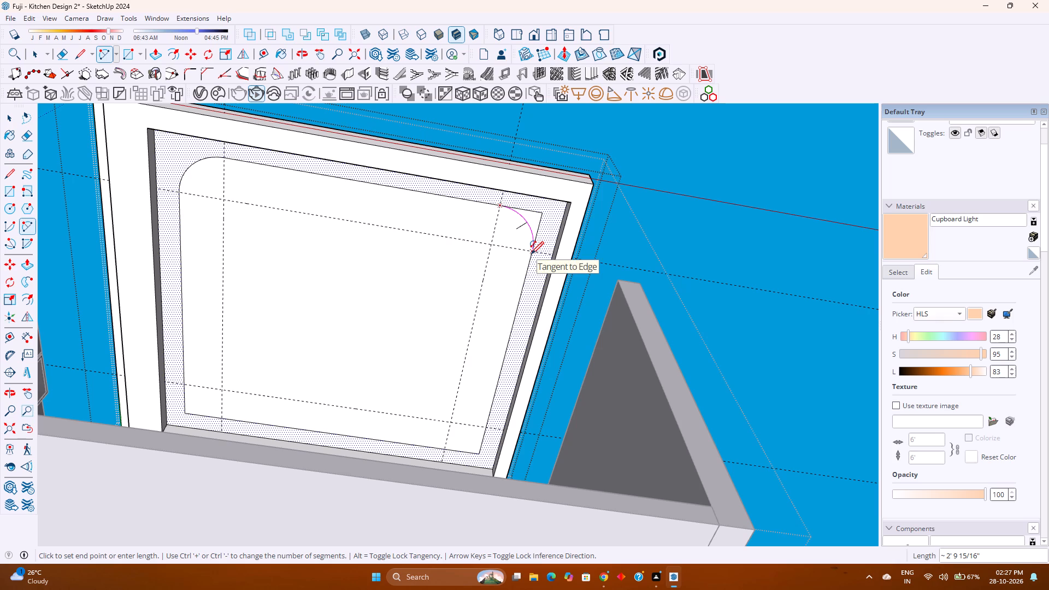
double_click(531, 254)
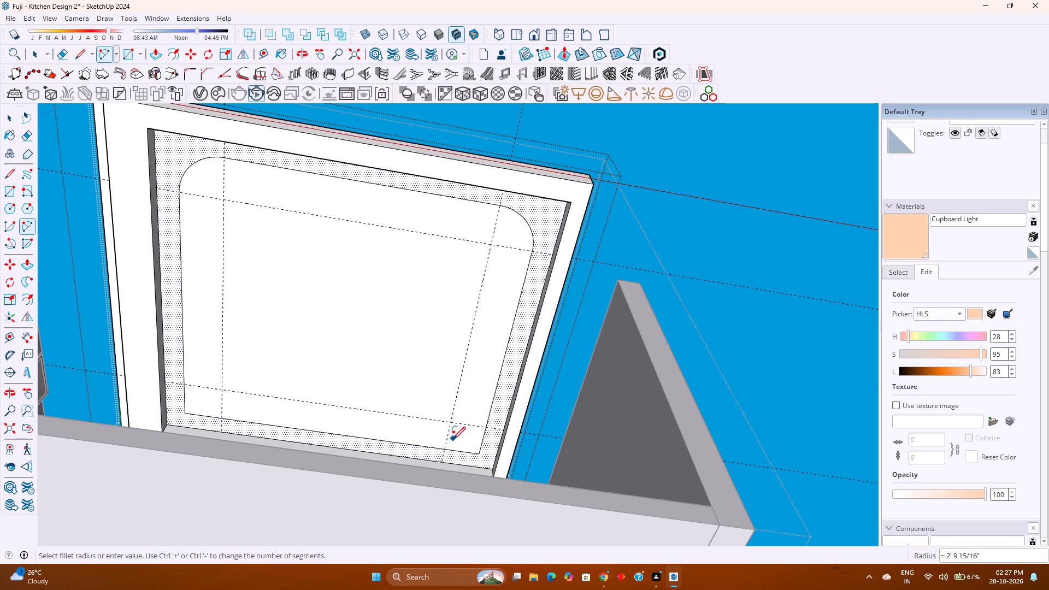
click(448, 446)
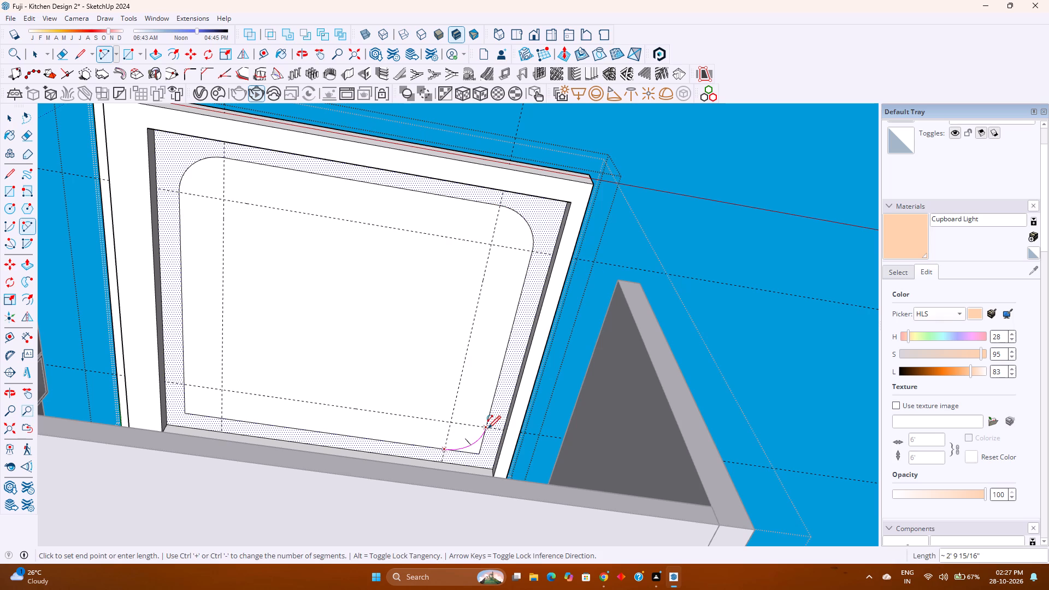
double_click(487, 428)
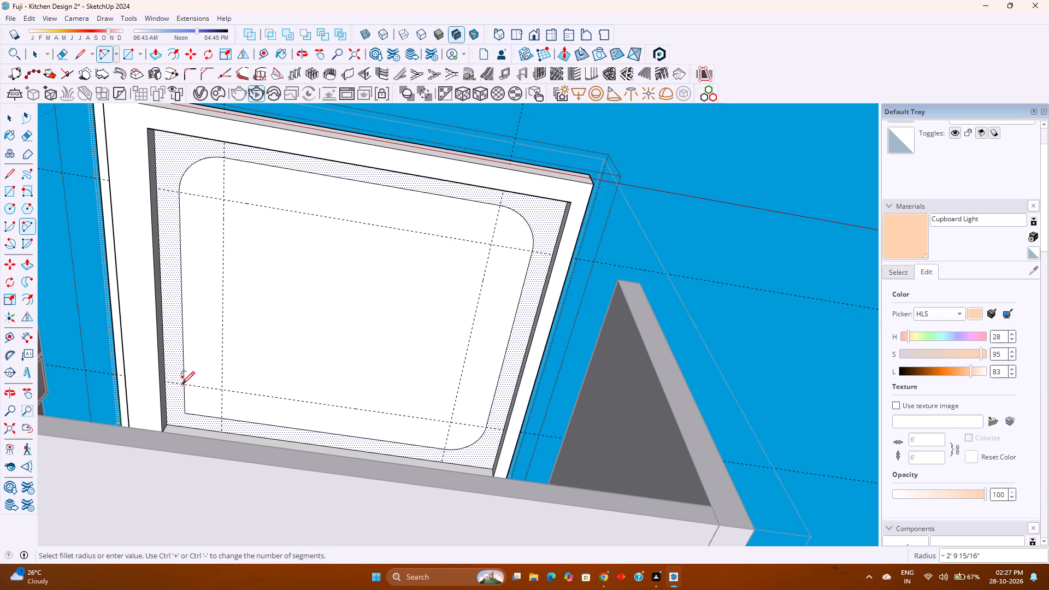
click(183, 384)
double_click(221, 417)
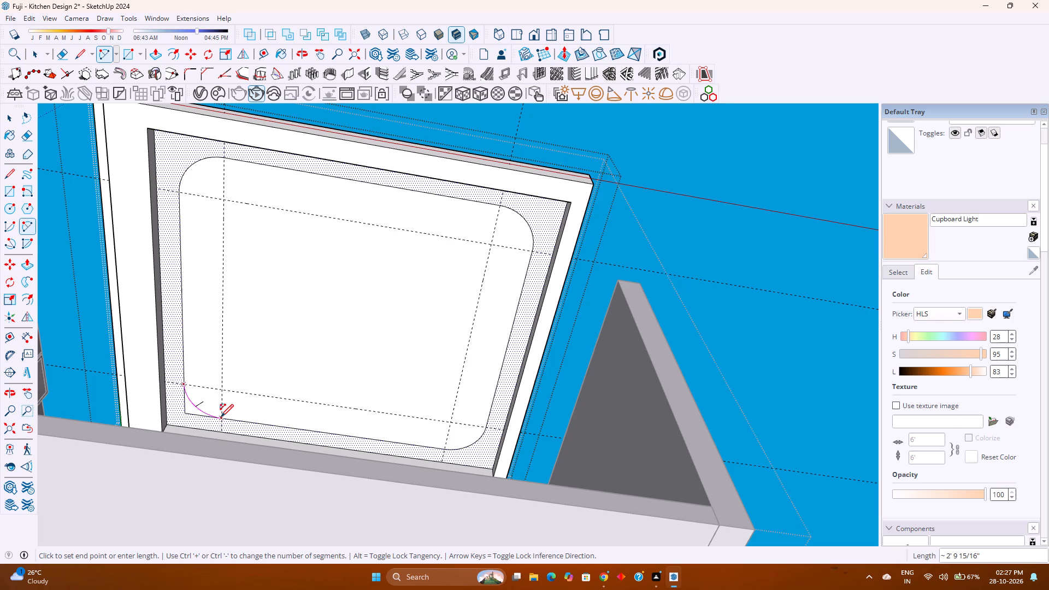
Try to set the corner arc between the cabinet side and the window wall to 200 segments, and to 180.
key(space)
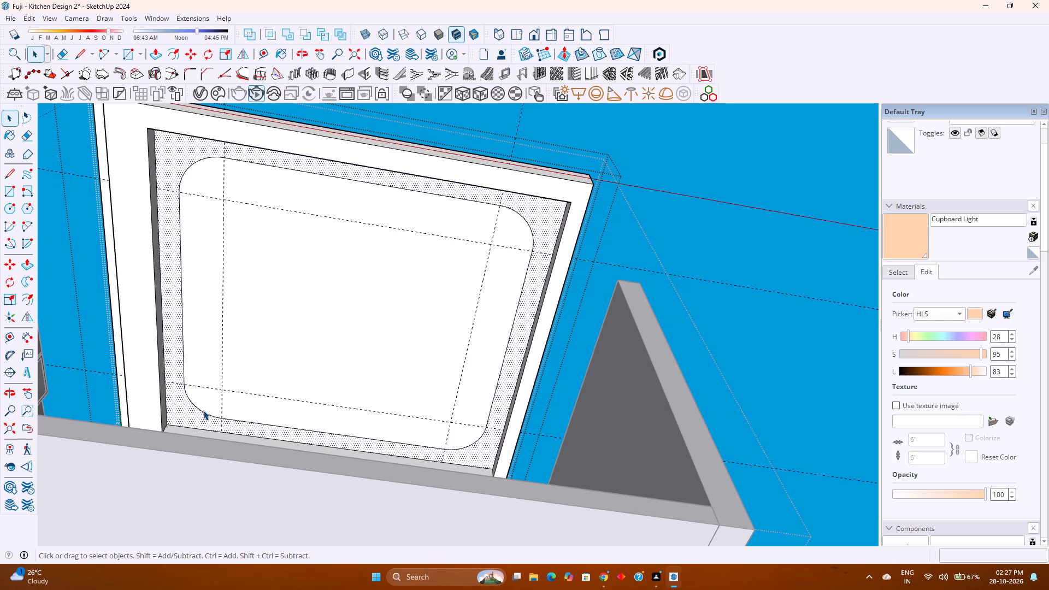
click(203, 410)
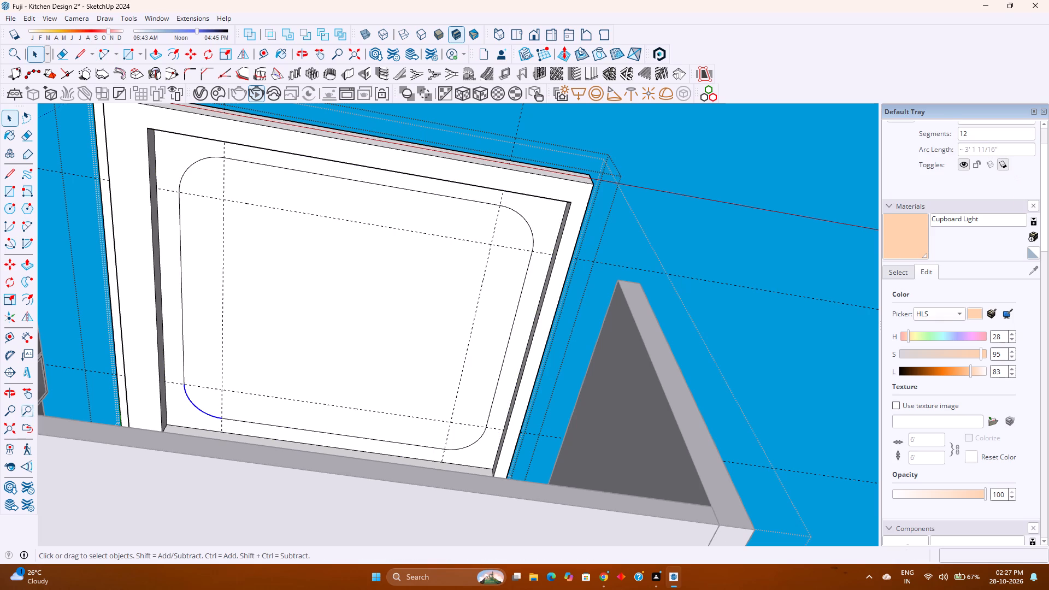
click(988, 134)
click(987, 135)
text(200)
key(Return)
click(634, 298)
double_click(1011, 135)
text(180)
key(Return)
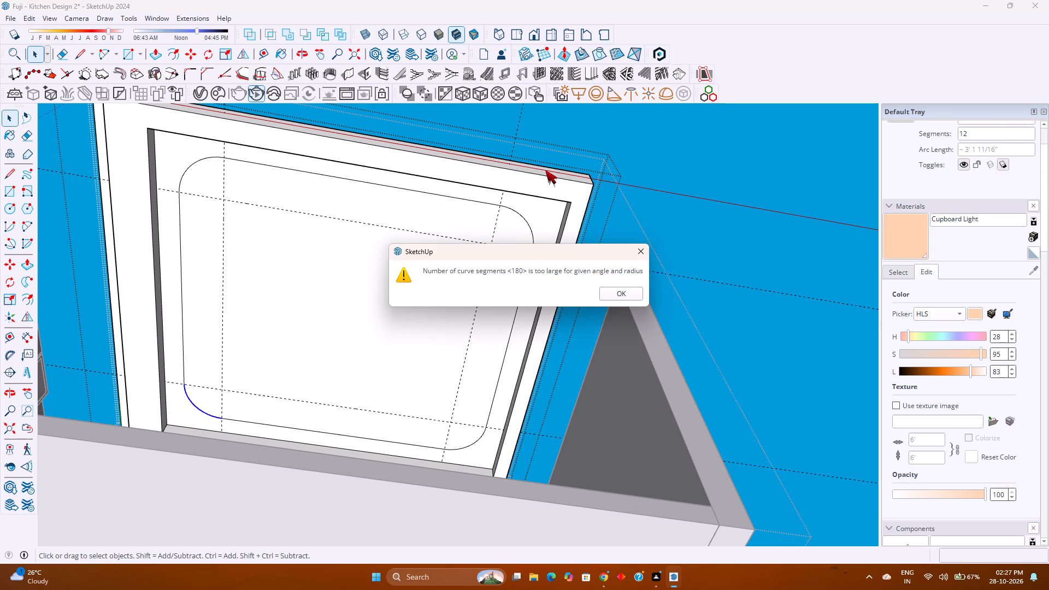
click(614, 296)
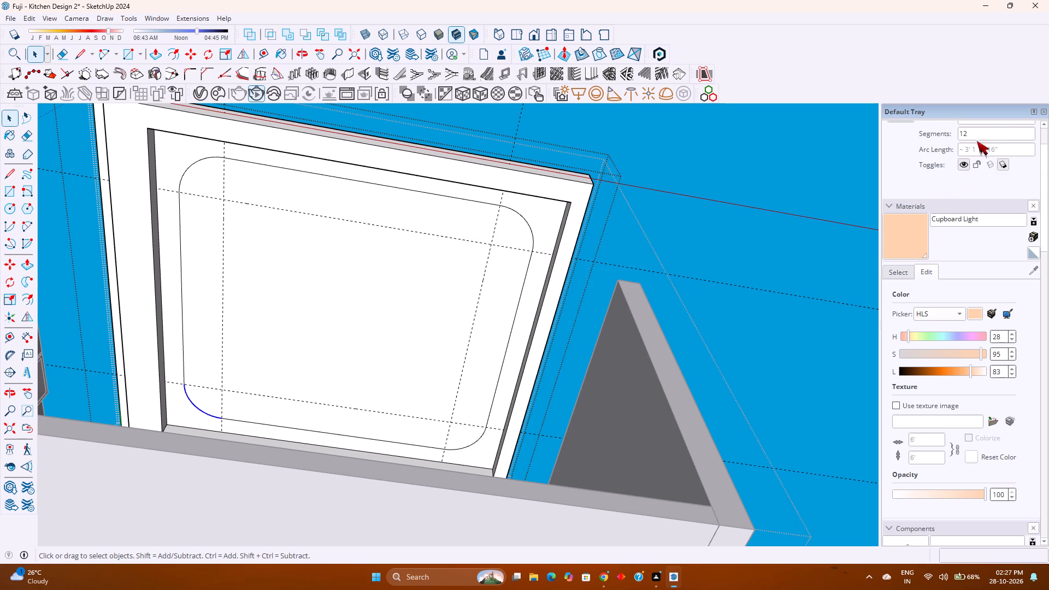
Set all four corner arcs of the rounded inset outline on the recessed ceiling face to 150 segments each.
double_click(981, 132)
text(150)
key(Return)
click(469, 444)
double_click(995, 132)
text(150)
key(Return)
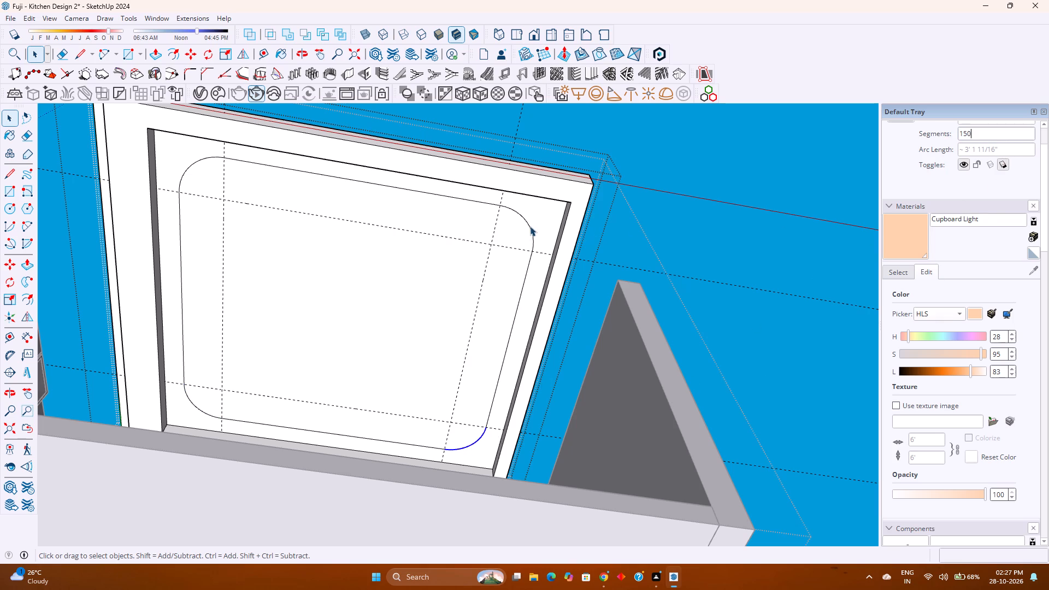
click(528, 228)
click(529, 227)
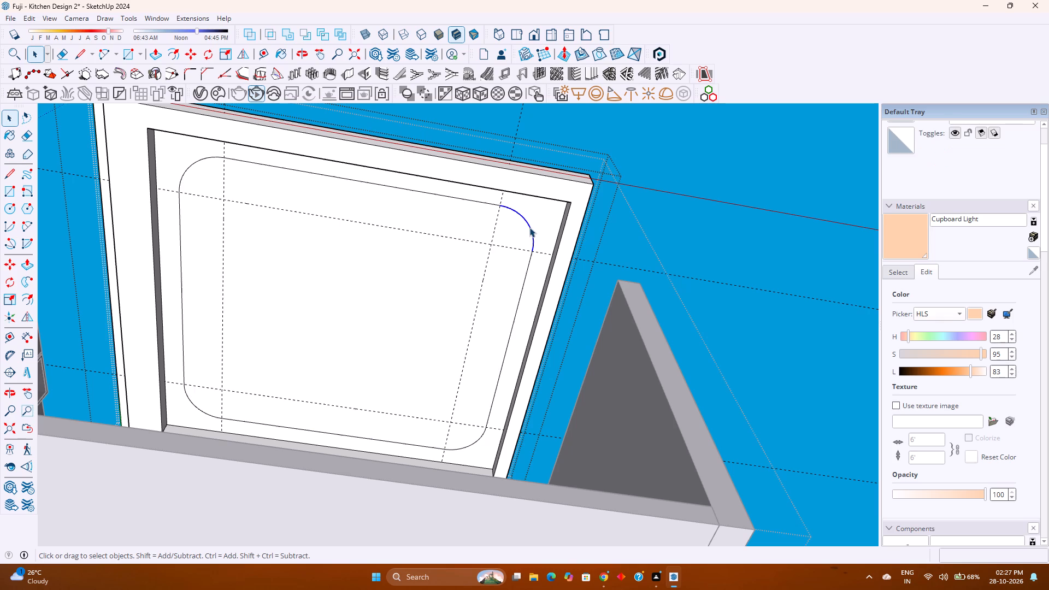
double_click(973, 137)
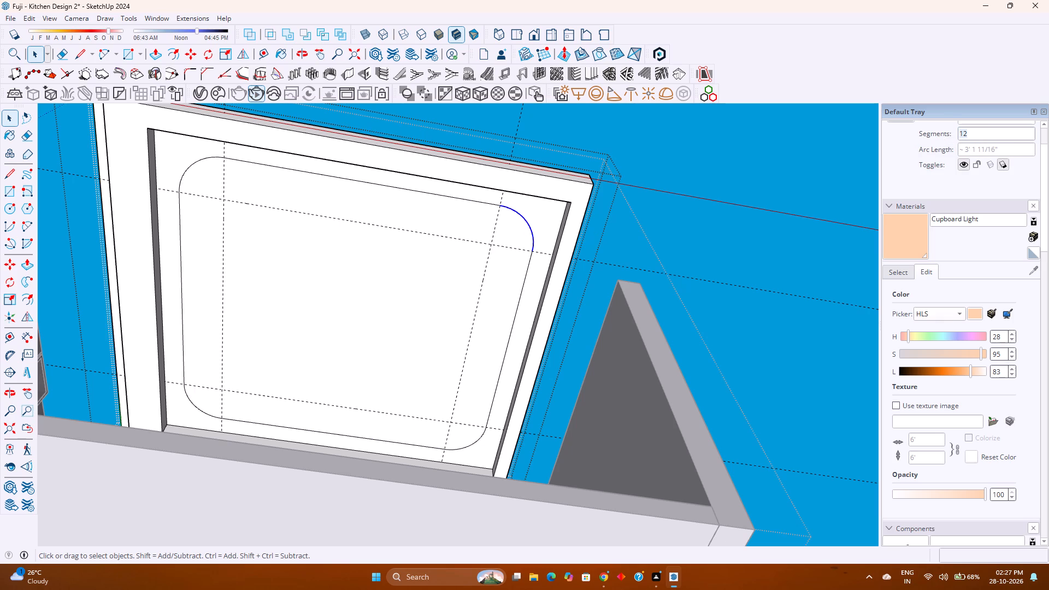
text(150)
key(Return)
click(189, 167)
double_click(981, 133)
text(150)
key(Return)
Select the face inside the rounded inset outline and examine the raised ceiling slab from below, above the kitchen walls.
click(371, 306)
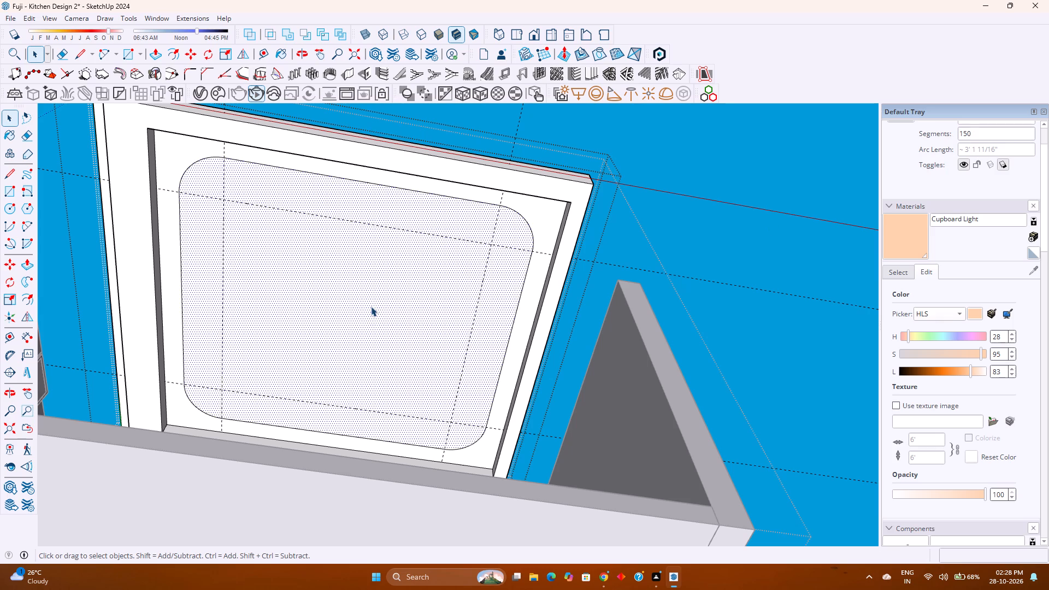
middle_drag(368, 301, 365, 304)
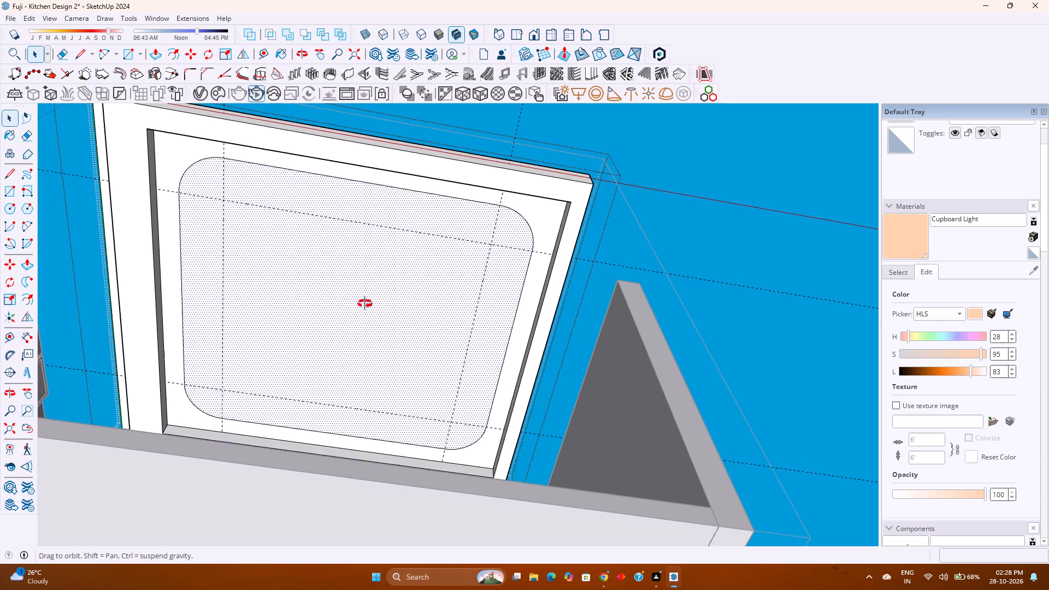
middle_drag(365, 304, 375, 373)
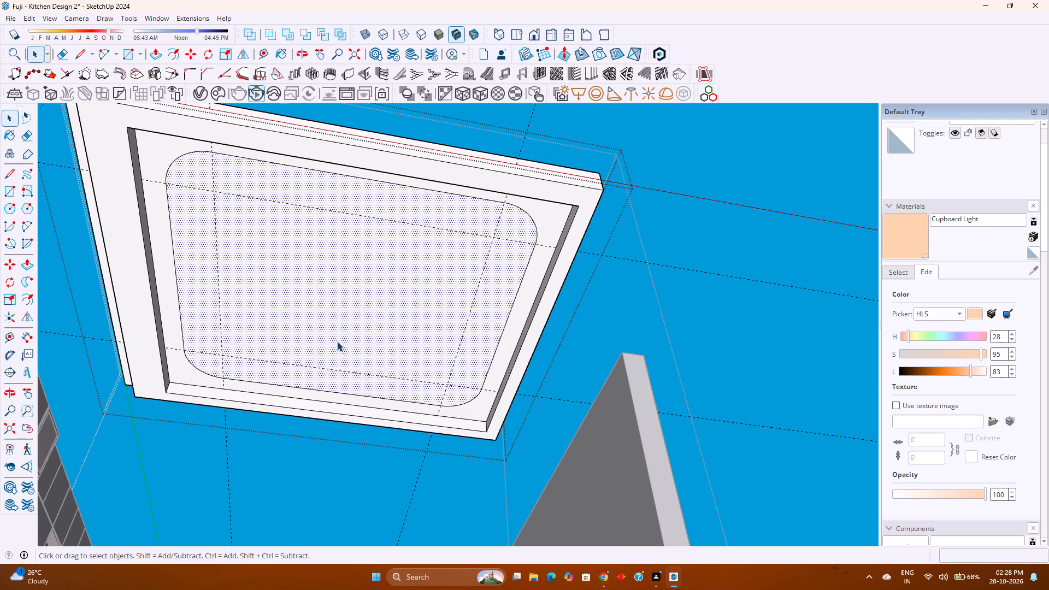
scroll(343, 334, down, 1)
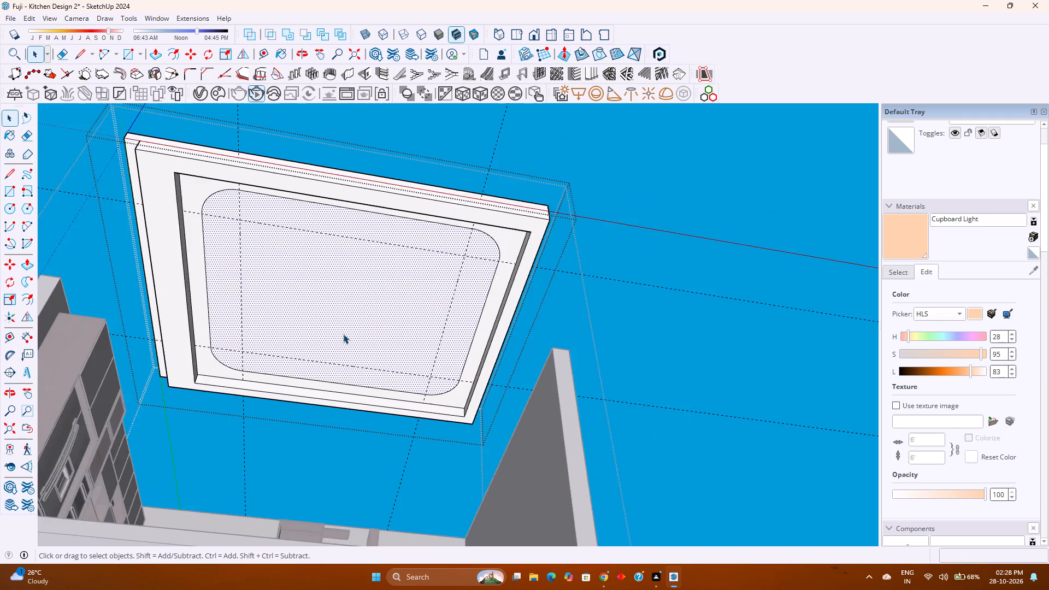
scroll(343, 334, down, 2)
middle_drag(343, 334, 331, 493)
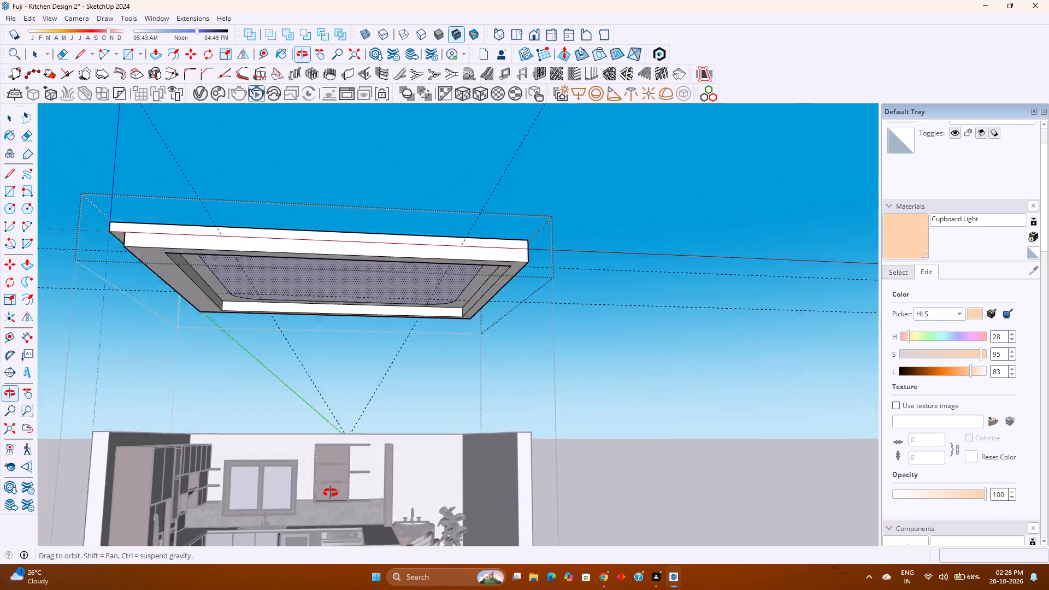
middle_drag(331, 493, 339, 472)
middle_click(339, 472)
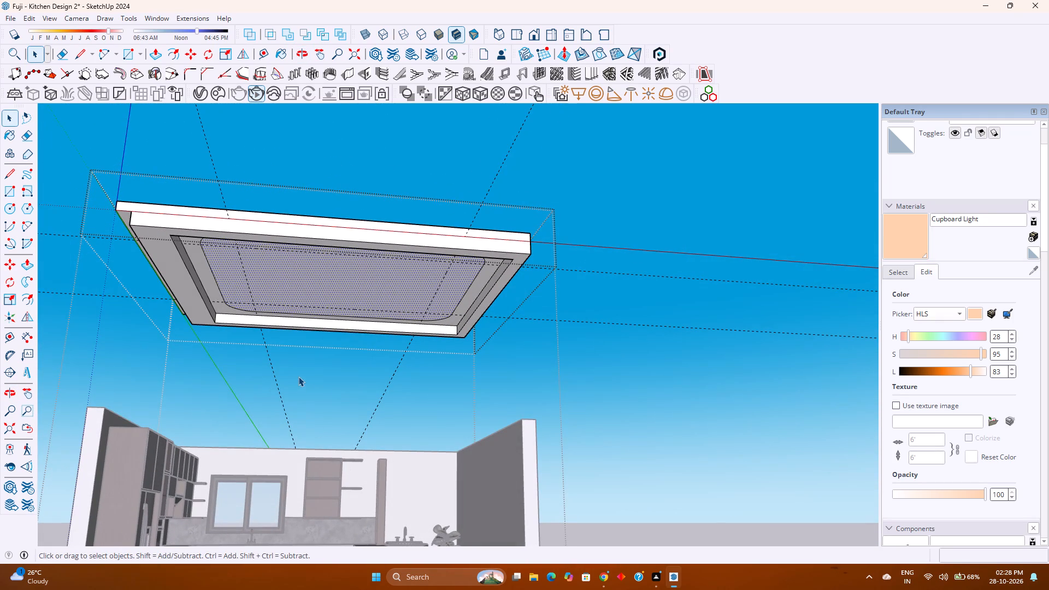